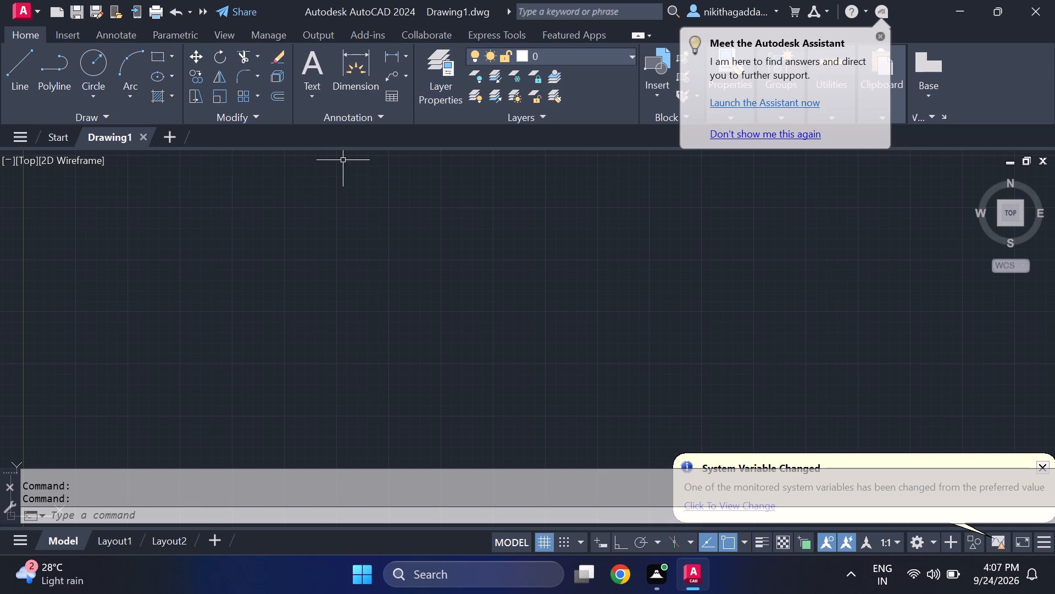
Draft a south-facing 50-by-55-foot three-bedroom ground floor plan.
Dismiss the Autodesk Assistant tip and the System Variable Changed notification.
left_click(881, 35)
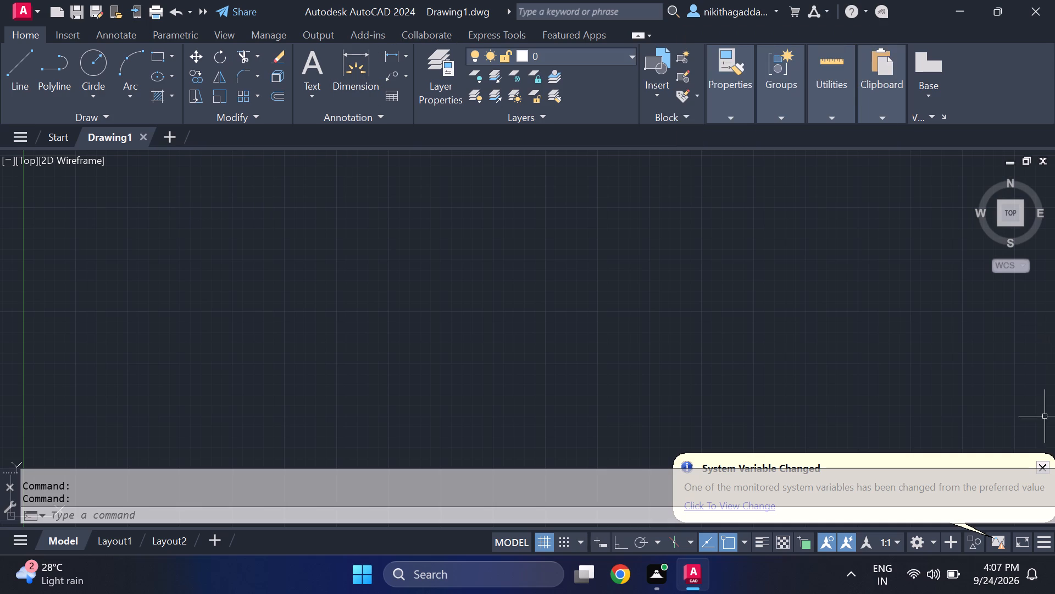
left_click(1045, 465)
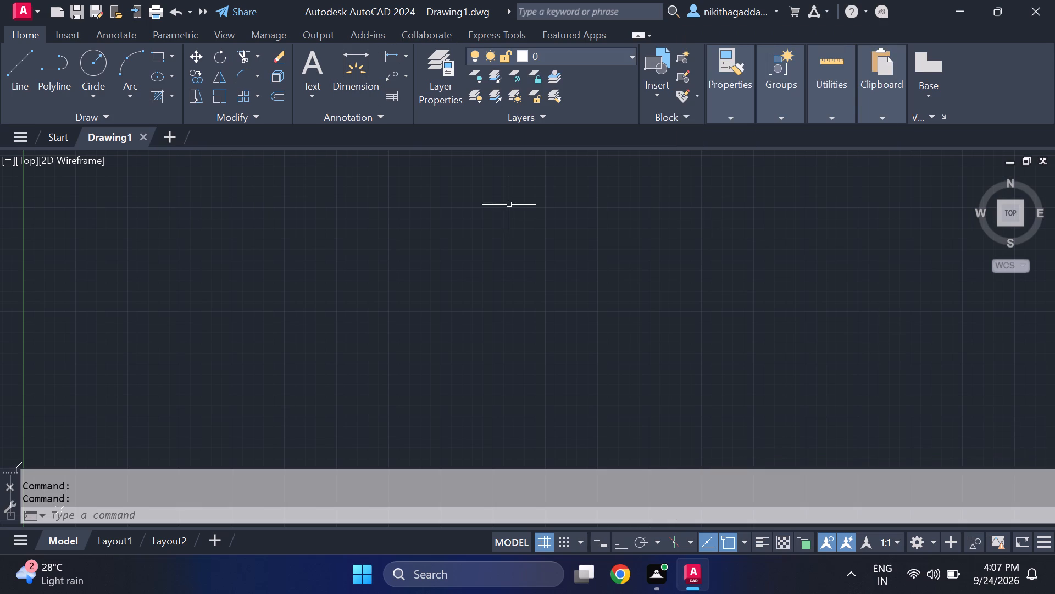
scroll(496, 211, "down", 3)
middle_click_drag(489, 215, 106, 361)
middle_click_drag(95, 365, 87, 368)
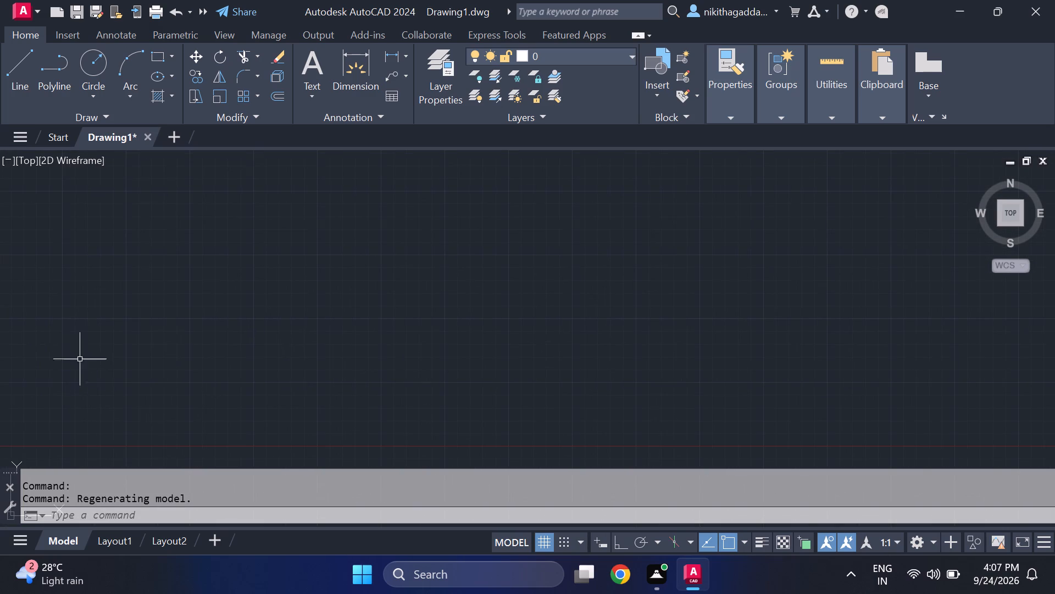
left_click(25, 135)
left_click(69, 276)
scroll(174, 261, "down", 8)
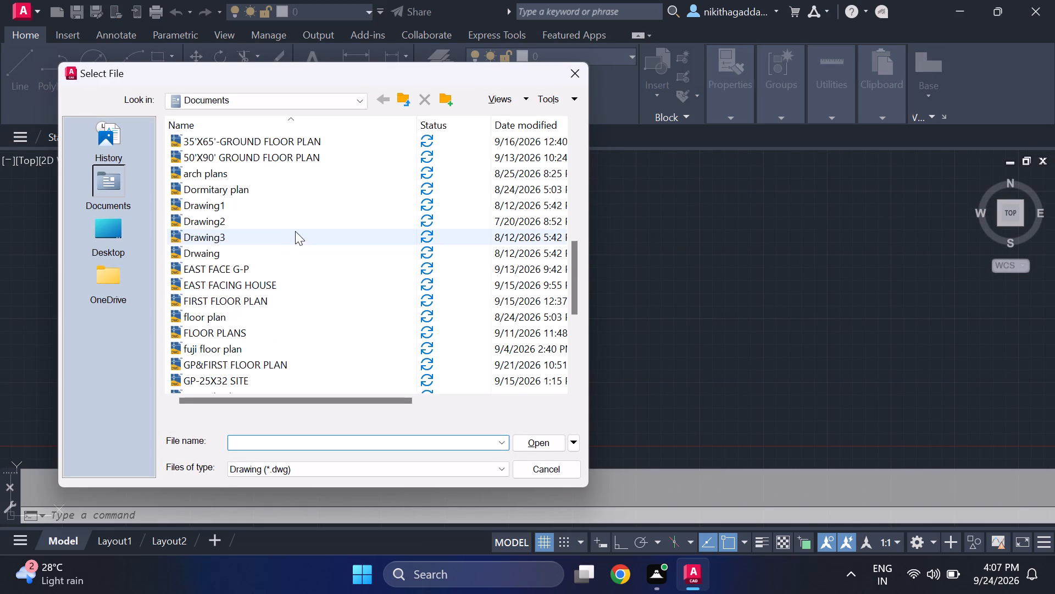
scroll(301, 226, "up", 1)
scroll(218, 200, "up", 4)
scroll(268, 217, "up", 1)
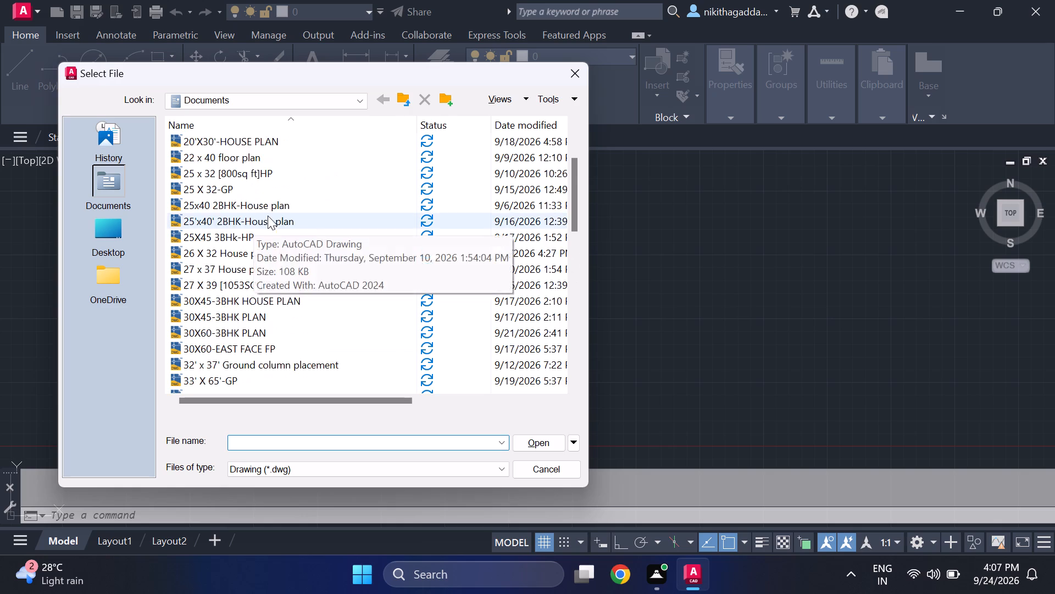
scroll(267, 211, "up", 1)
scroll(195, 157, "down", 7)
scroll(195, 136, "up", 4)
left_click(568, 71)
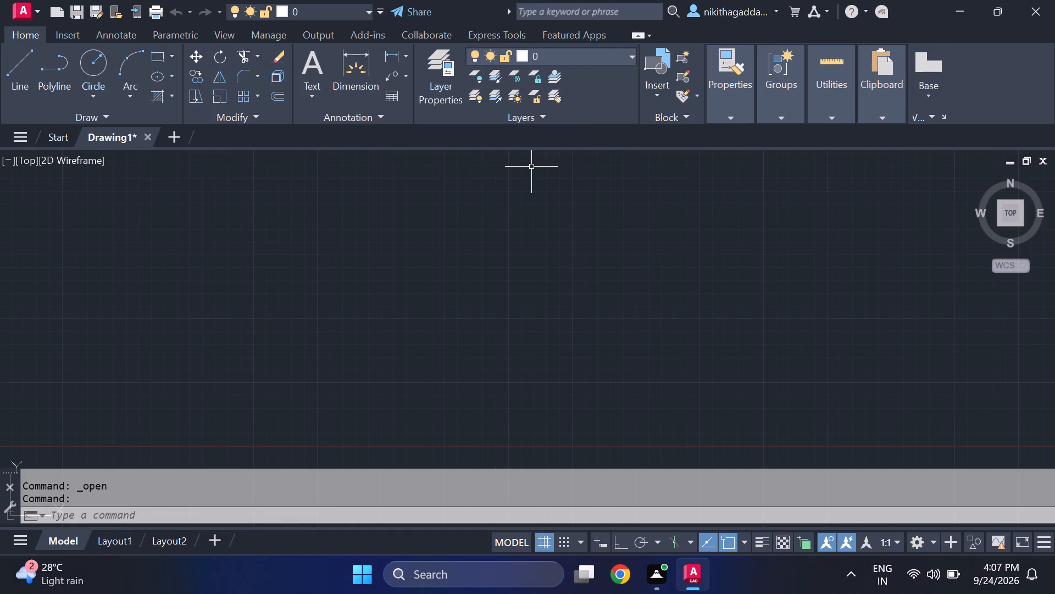
Set the drawing's length units to Engineering with a precision of 0'-0.00".
type("units")
key("Return")
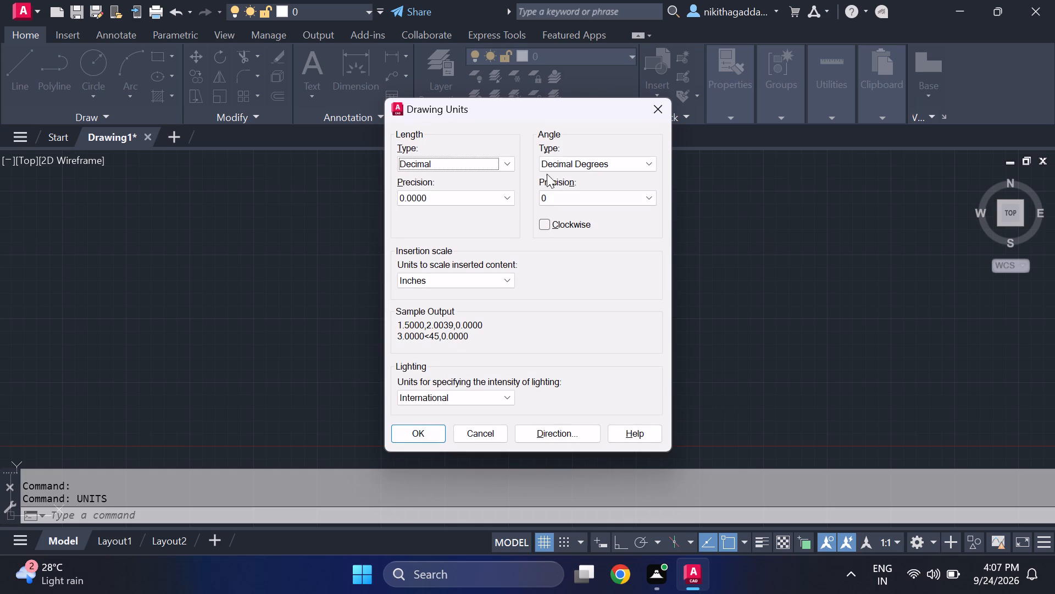
left_click(495, 169)
left_click(473, 196)
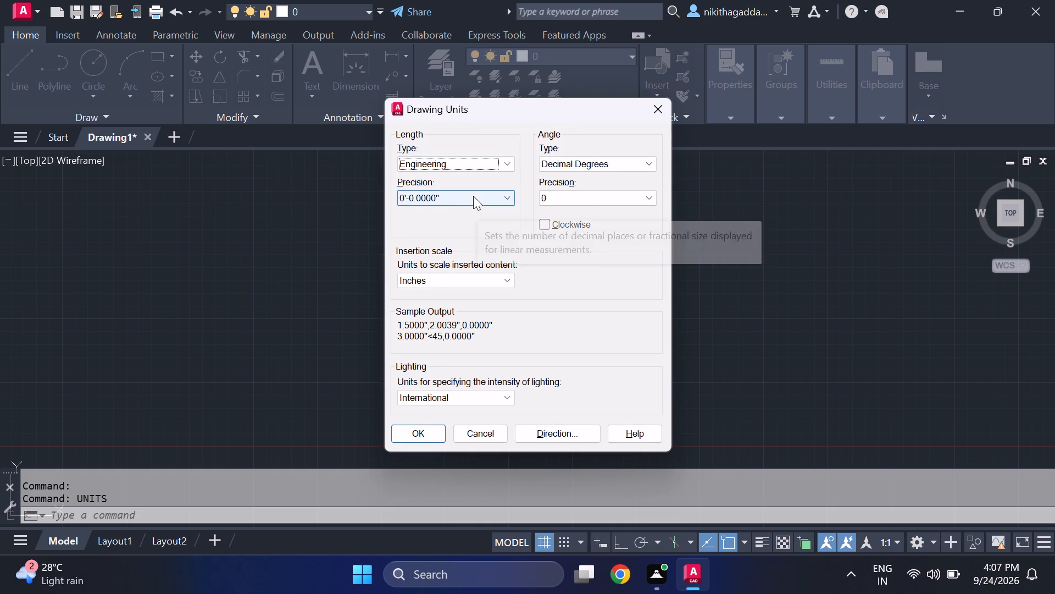
left_click(473, 196)
left_click(463, 239)
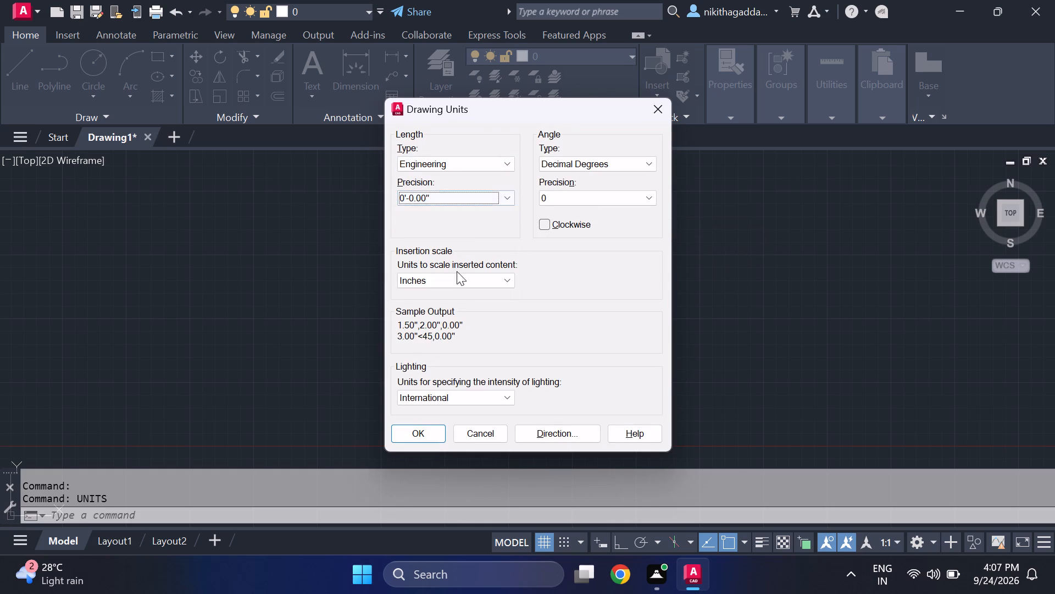
left_click(431, 436)
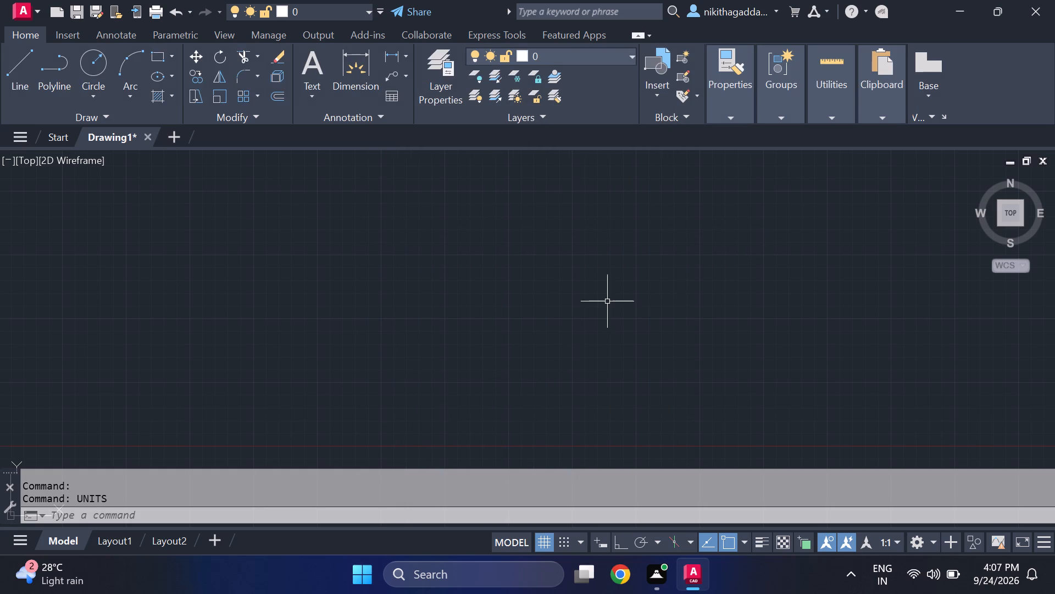
Modify the Standard dimension style's primary units to Engineering format with a precision of 0'-0.00".
key("d")
key("Return")
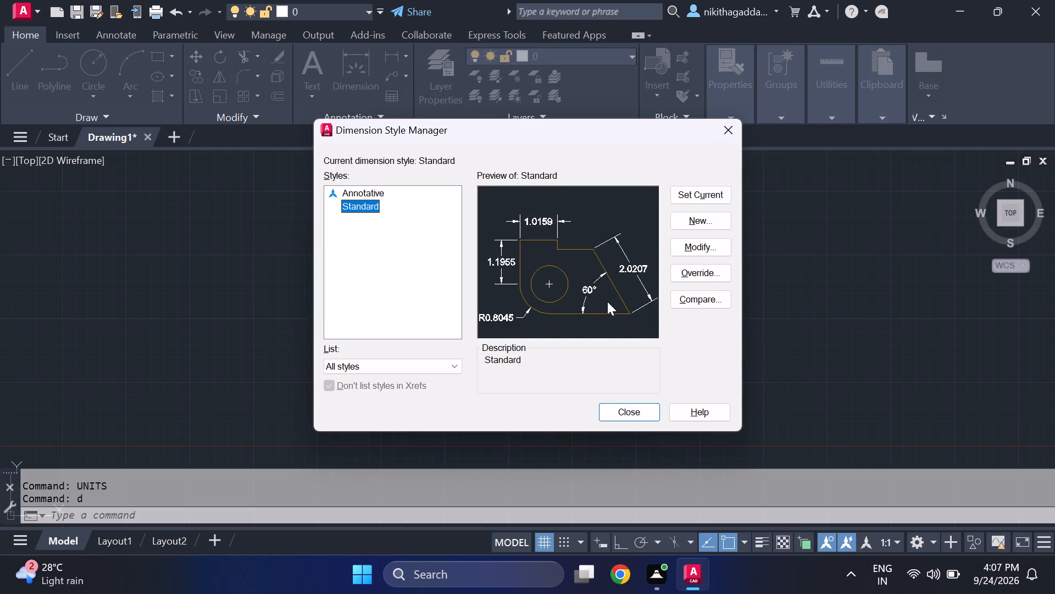
left_click(690, 249)
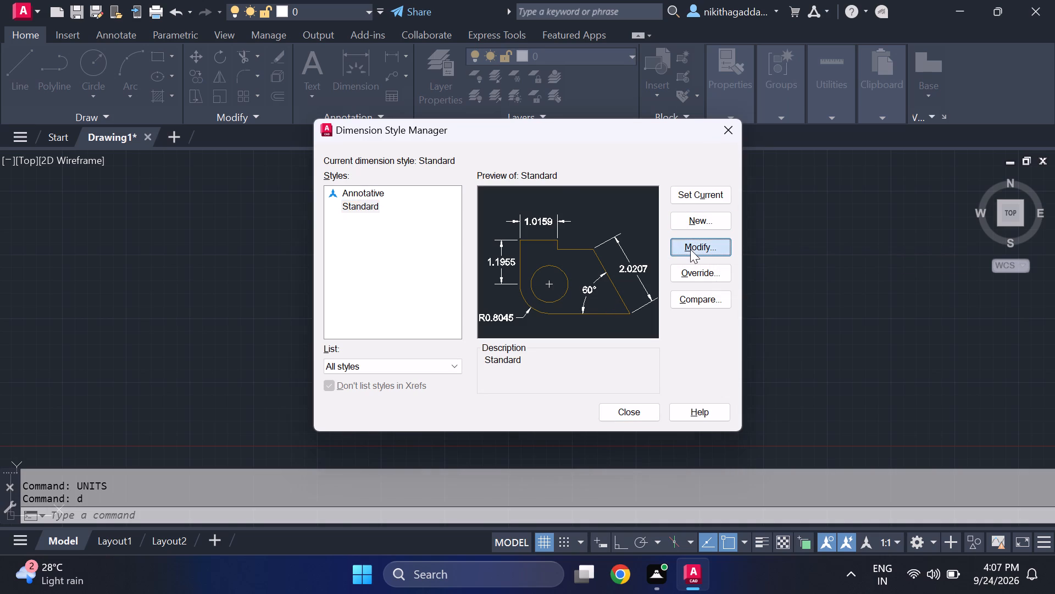
left_click(500, 94)
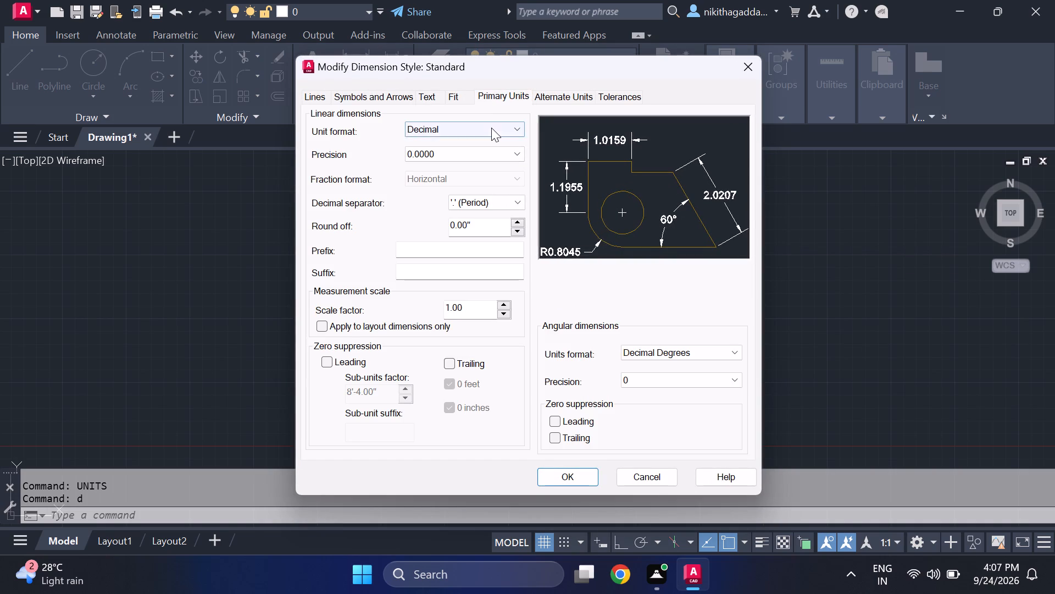
left_click(491, 128)
left_click(480, 167)
left_click(482, 148)
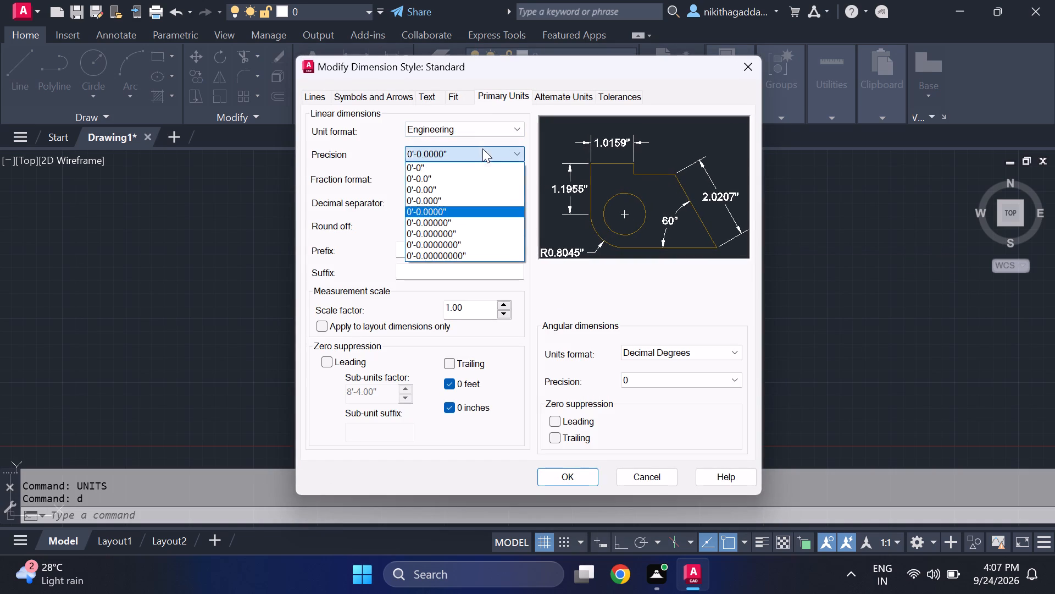
left_click(466, 188)
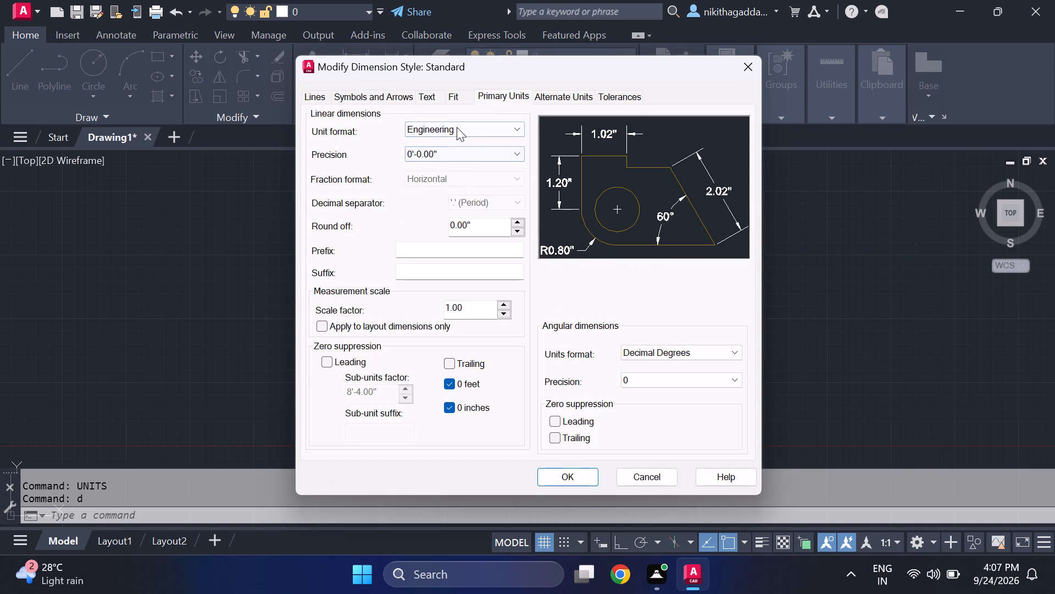
Set the Standard dimension style's text height to 7 and make the style current.
left_click(443, 99)
left_click(487, 213)
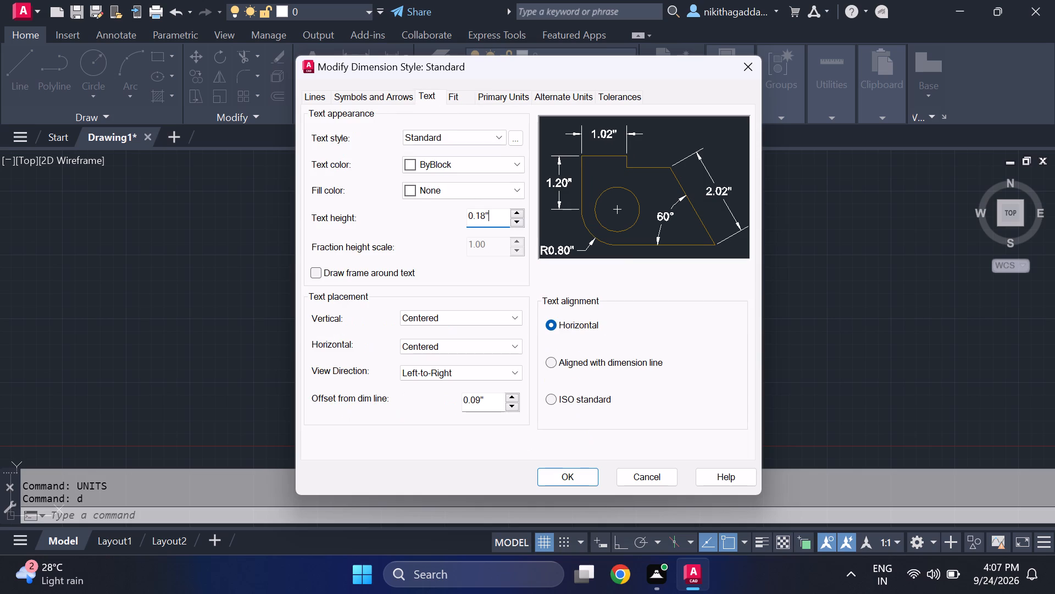
key("backslash")
key("BackSpace")
key("BackSpace")
key("BackSpace")
key("BackSpace")
key("BackSpace")
key("BackSpace")
key("BackSpace")
key("BackSpace")
key("BackSpace")
key("BackSpace")
key("BackSpace")
key("BackSpace")
key("BackSpace")
key("BackSpace")
key("BackSpace")
key("7")
left_click(564, 482)
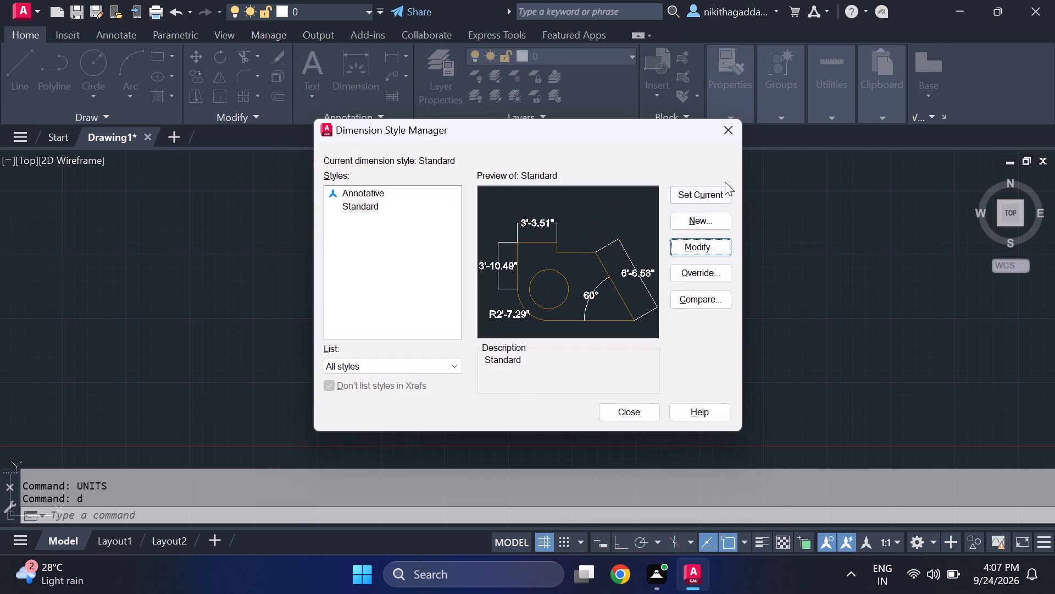
left_click(713, 196)
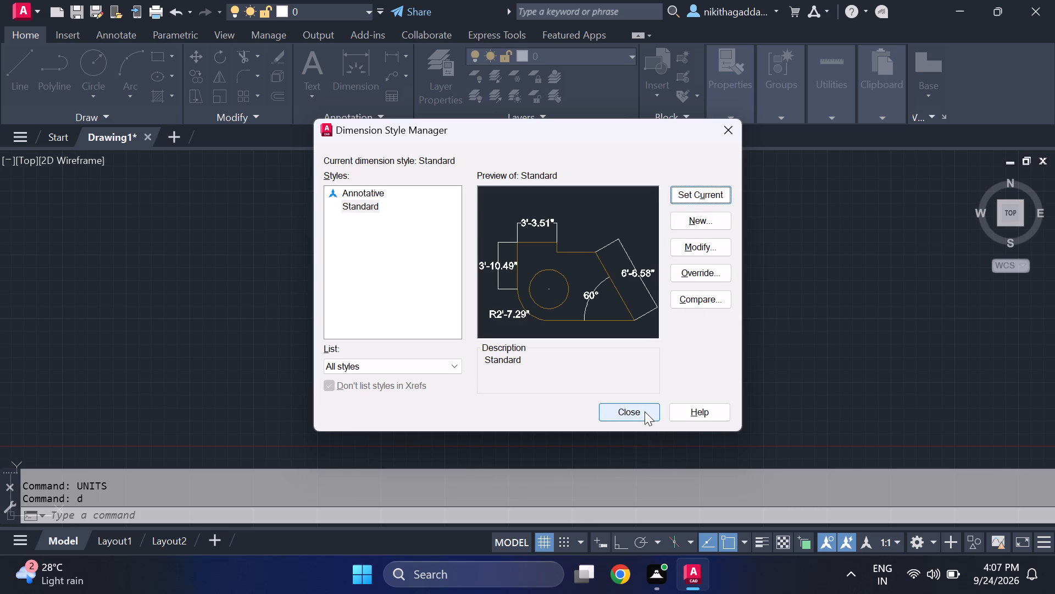
left_click(645, 411)
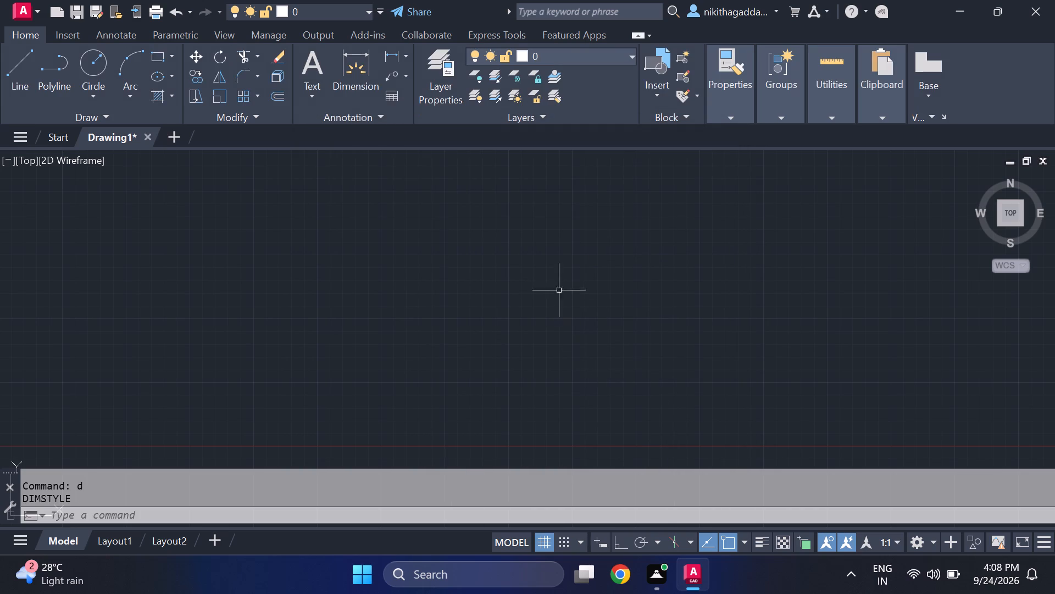
Create a new layer named walls in the layer properties.
middle_click_drag(559, 290, 521, 329)
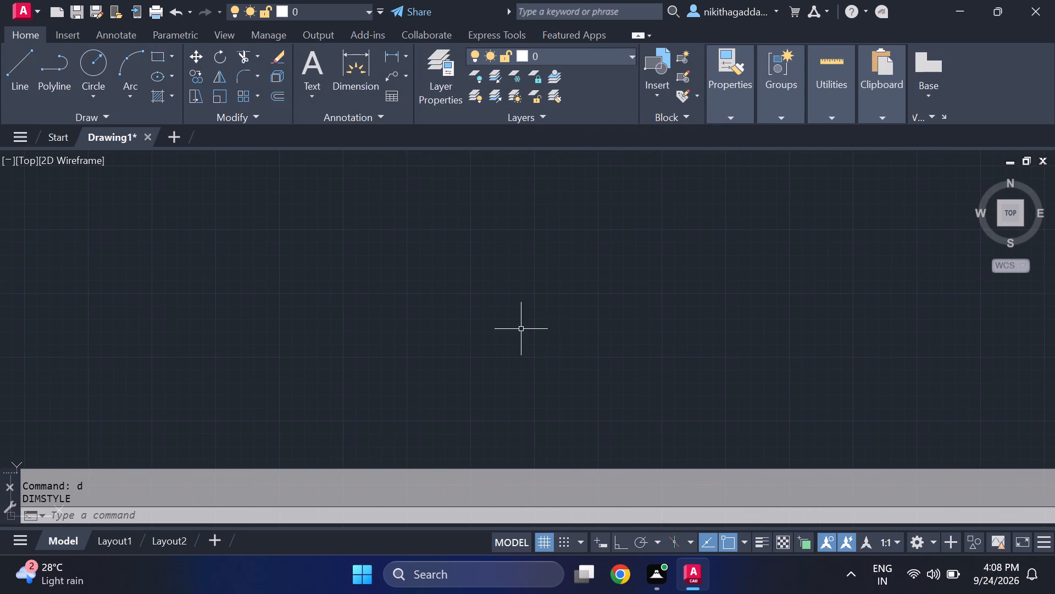
left_click(464, 79)
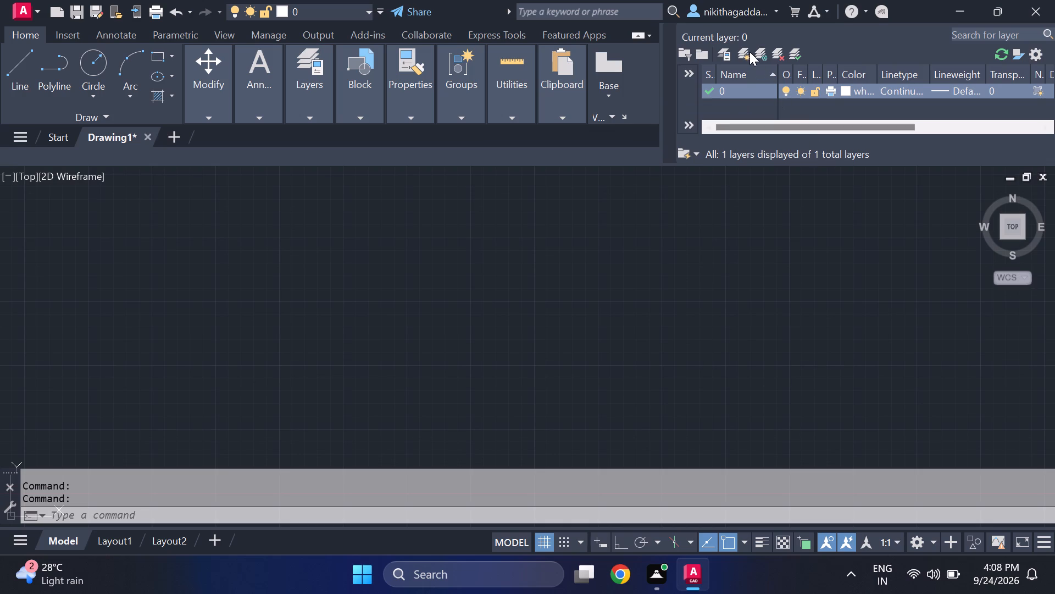
left_click(744, 55)
key("BackSpace")
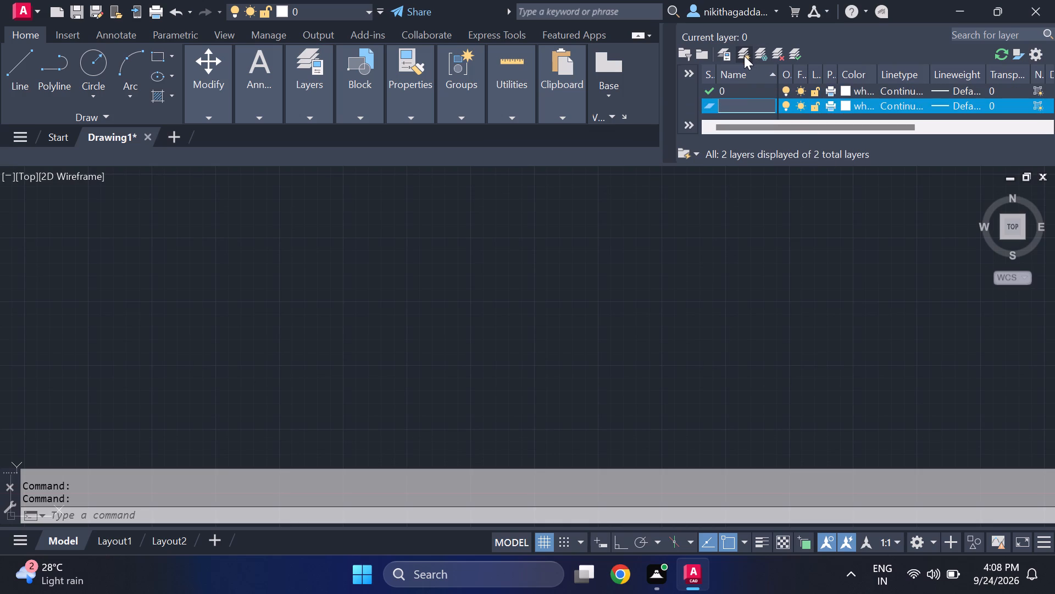
type("walls")
key("Return")
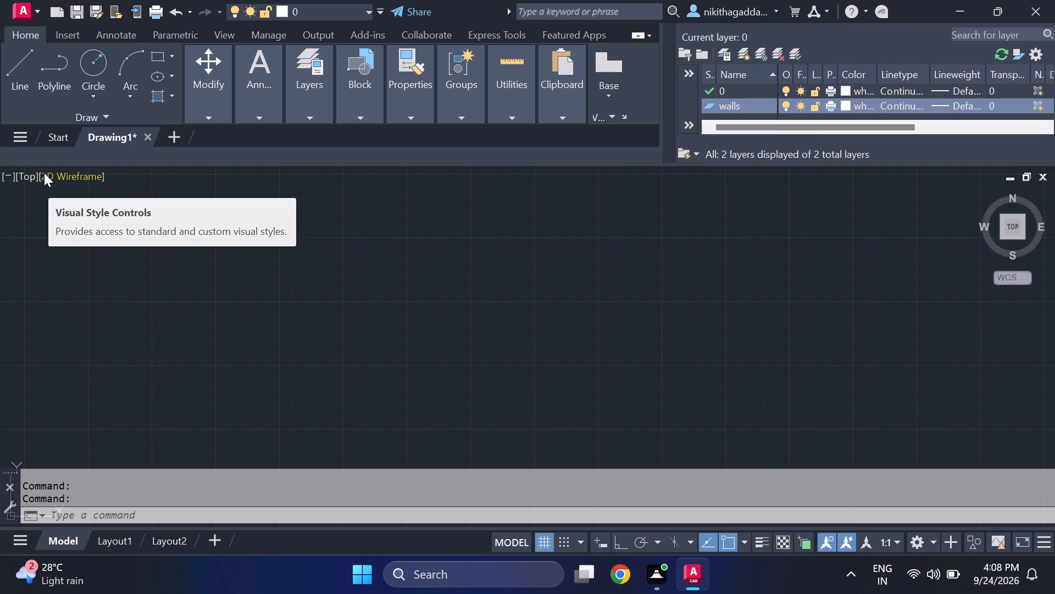
Create a new layer named furniture.
left_click(750, 54)
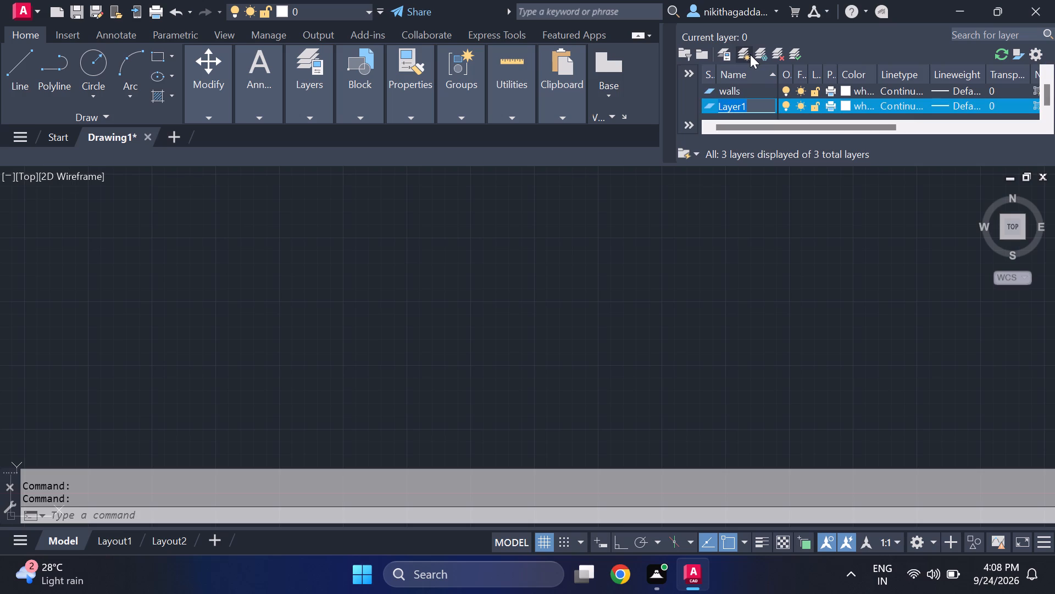
key("BackSpace")
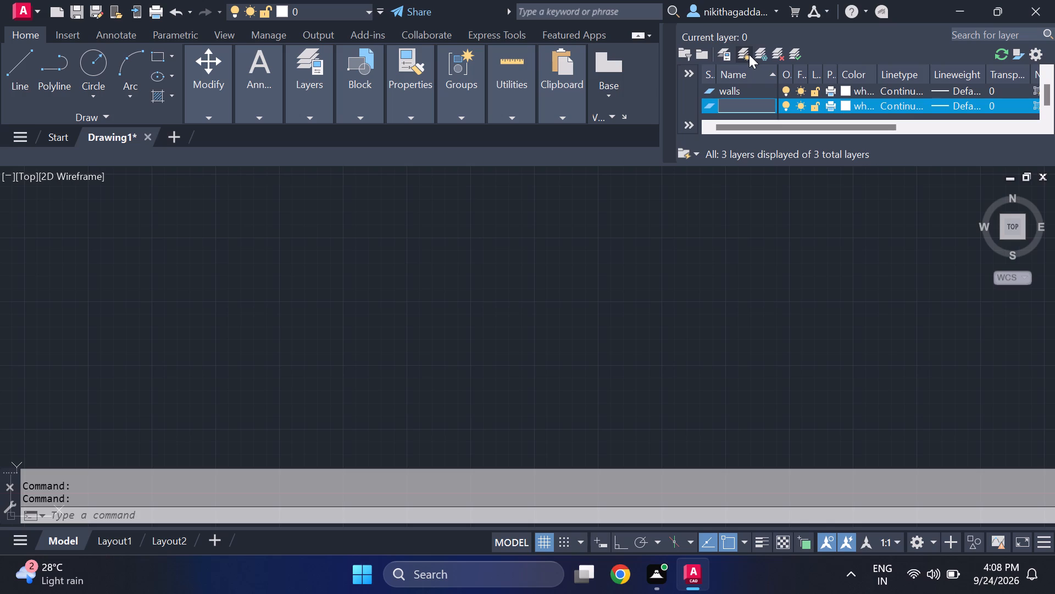
type("furniture")
key("Return")
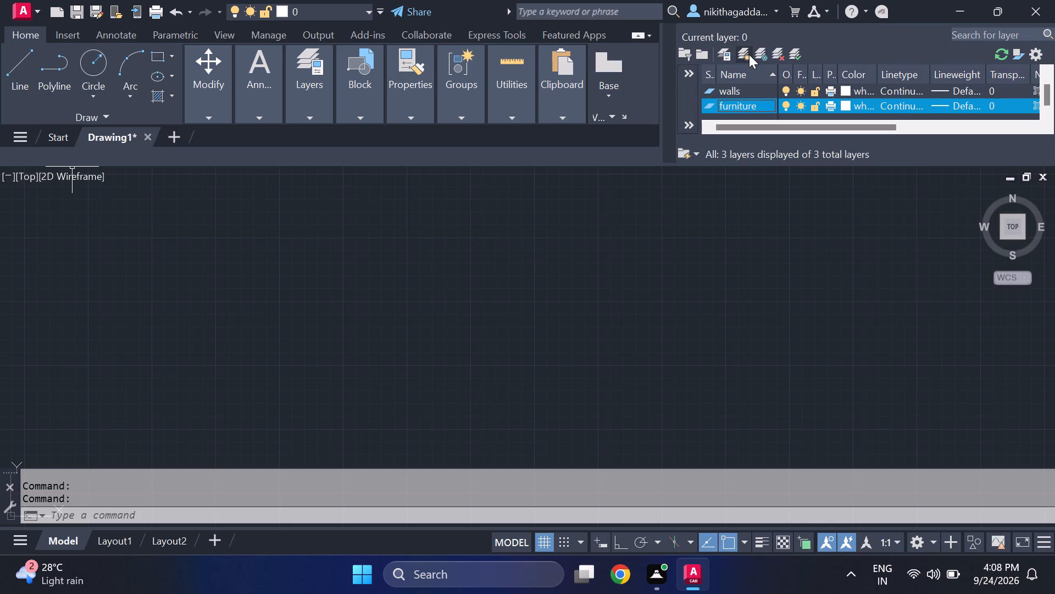
Create a new layer named lawn.
left_click(749, 54)
key("BackSpace")
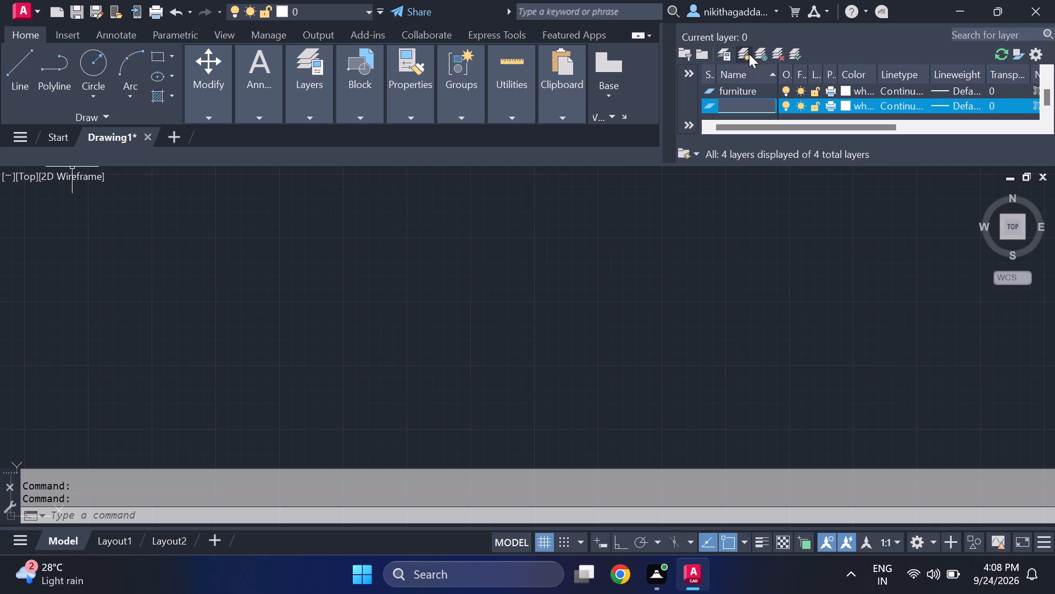
key("l")
type("awn")
key("Return")
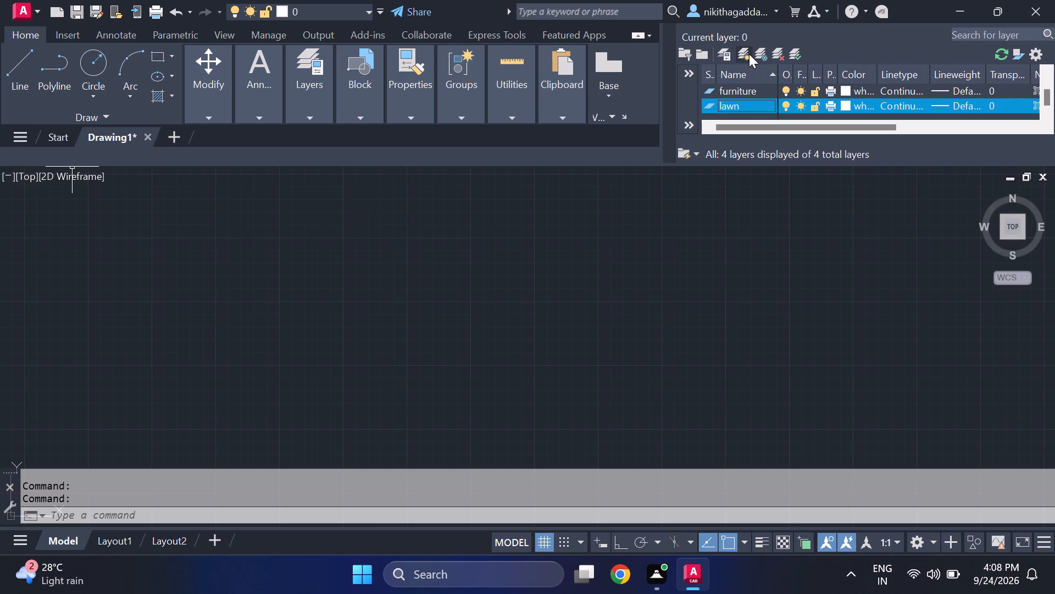
Create a new layer named text.
key("Return")
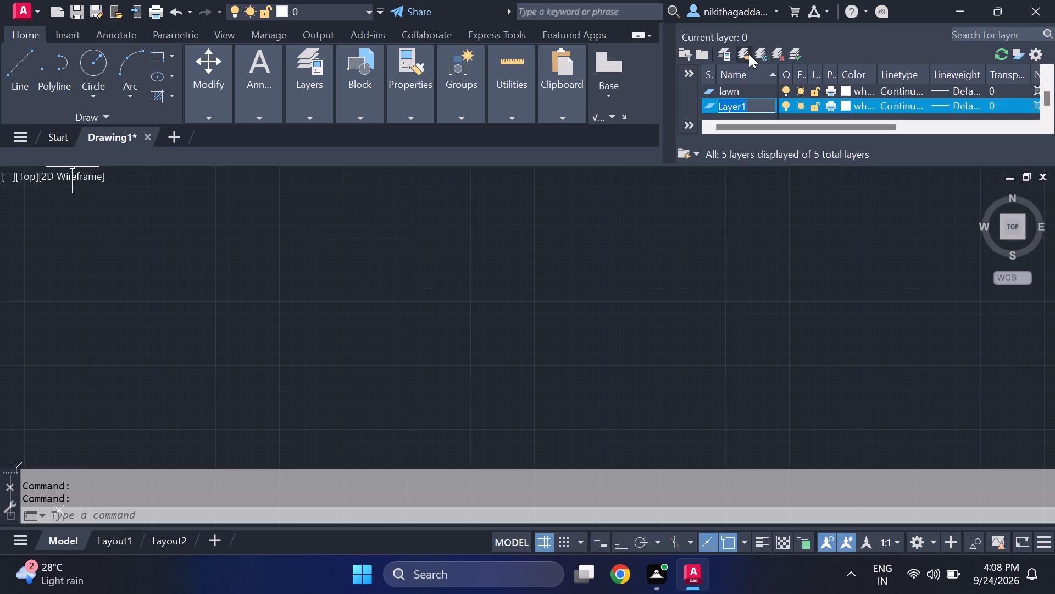
key("BackSpace")
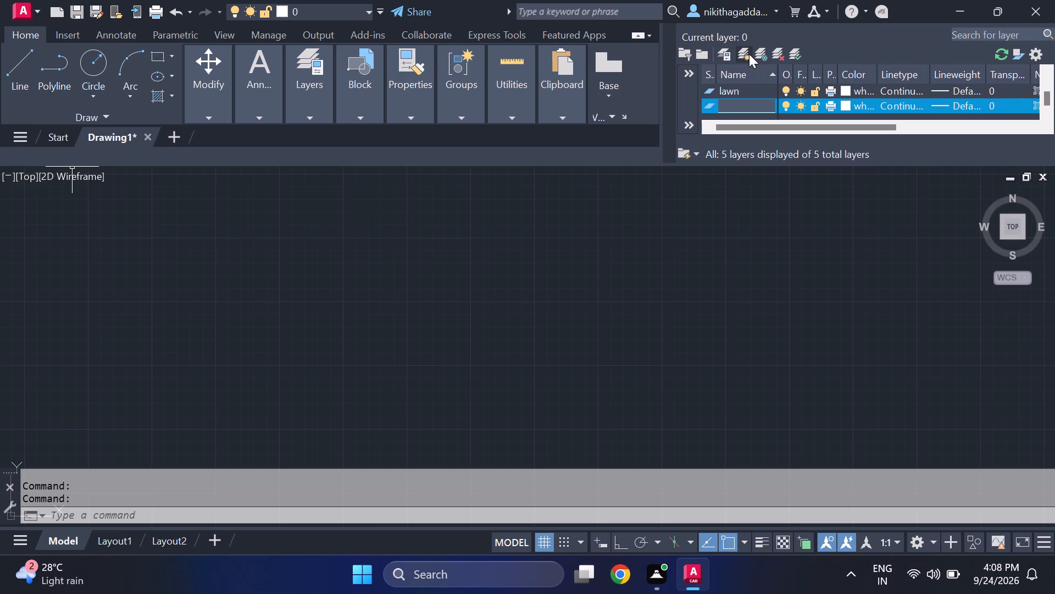
type("text")
key("Return")
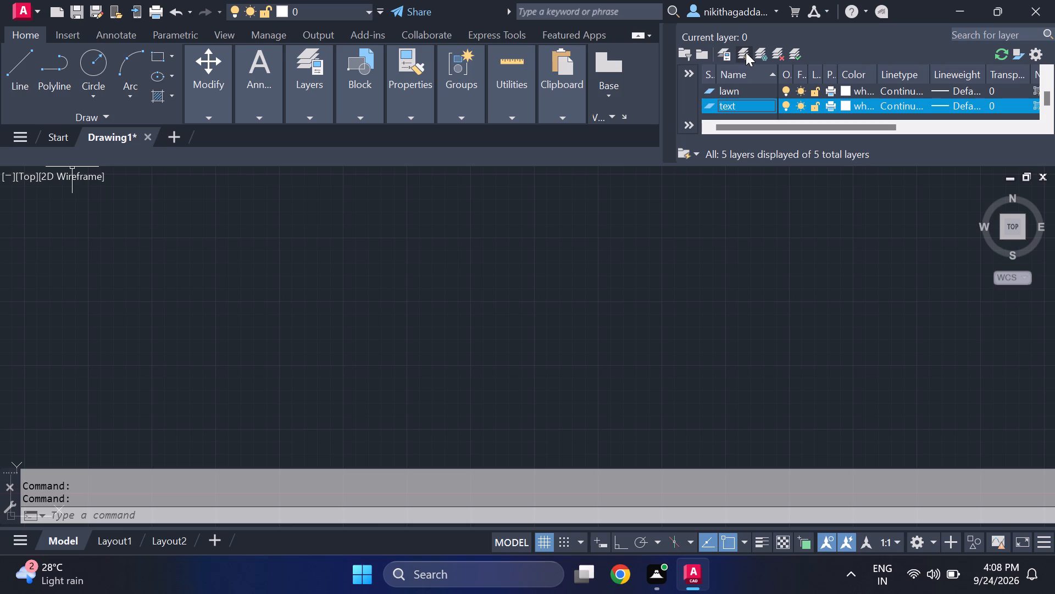
Set the walls layer's color to 253, make walls the current layer and close the layer properties.
scroll(761, 95, "up", 2)
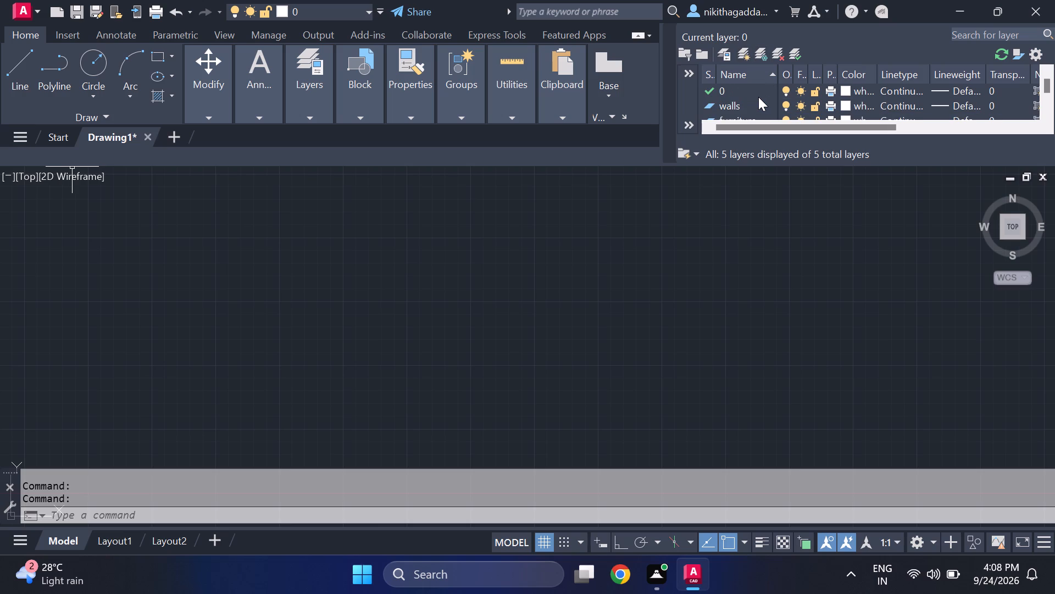
left_click(753, 103)
left_click(842, 101)
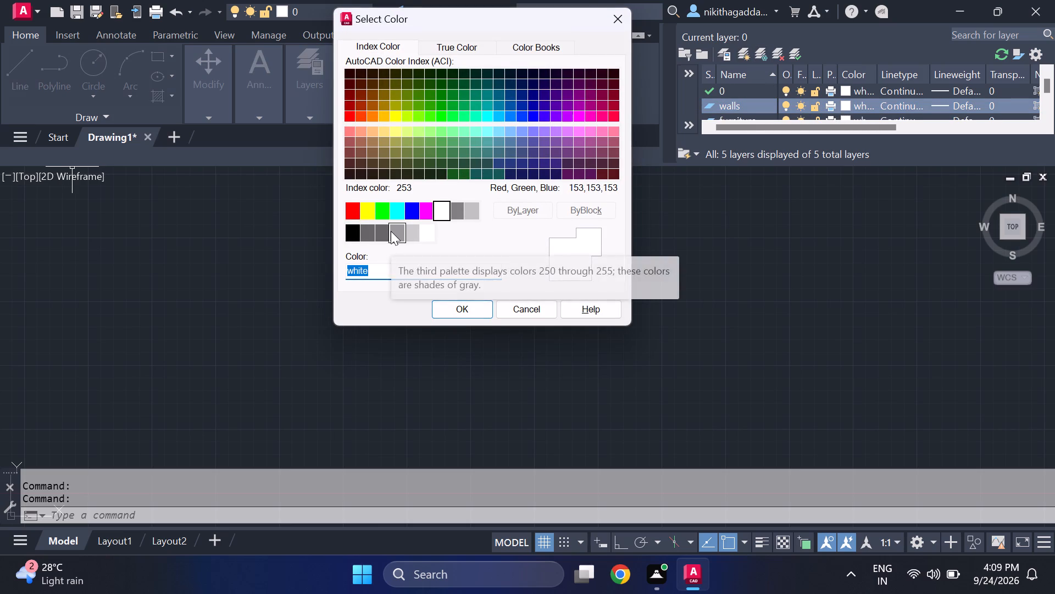
left_click(391, 231)
left_click(452, 307)
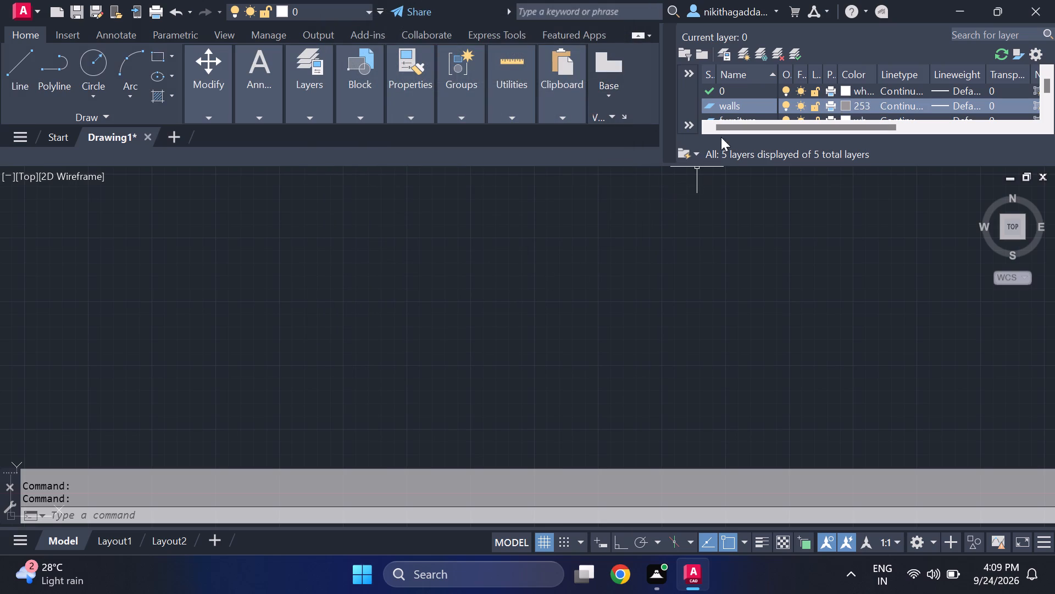
left_click(792, 53)
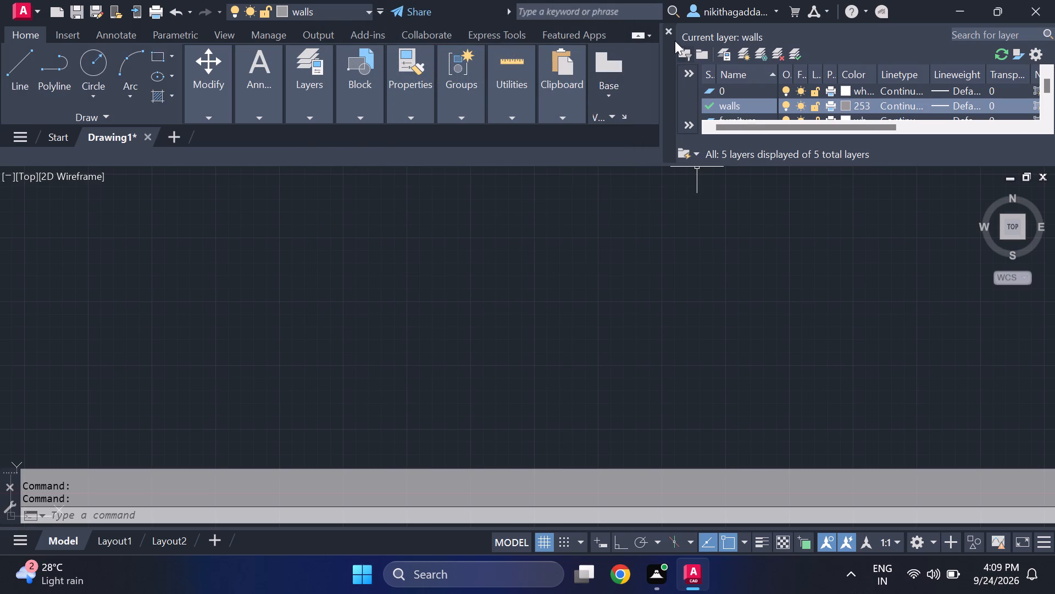
left_click_drag(669, 29, 663, 35)
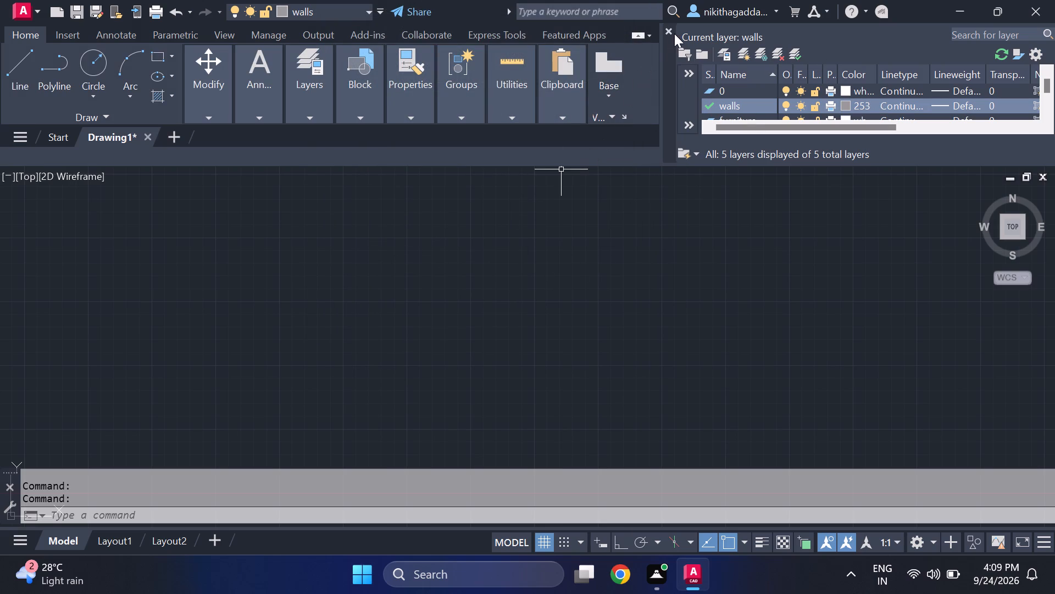
left_click(669, 32)
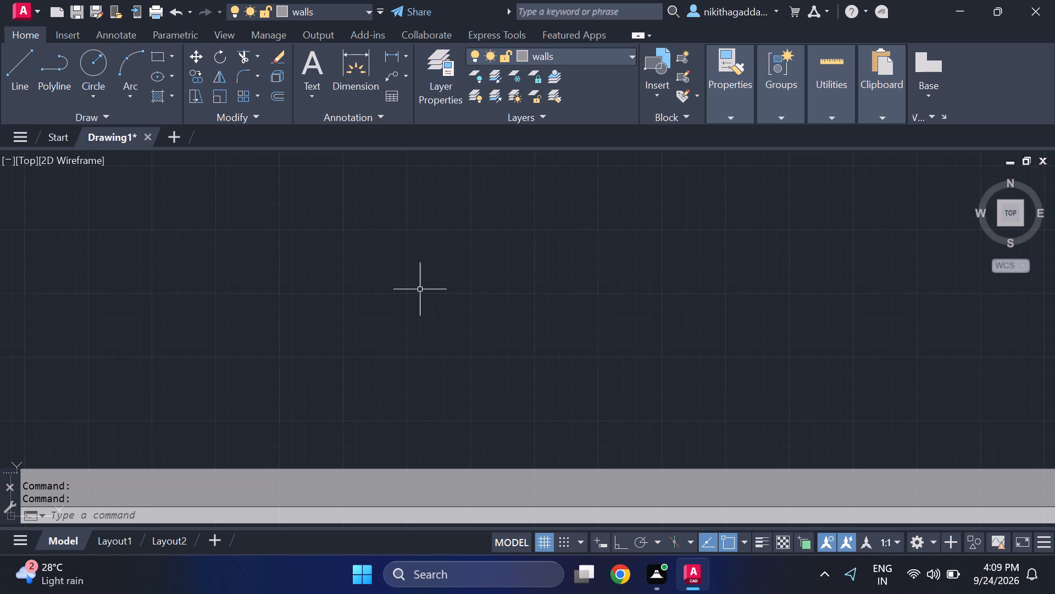
Draw a 50' horizontal line on the walls layer with Ortho mode on.
key("l")
key("Return")
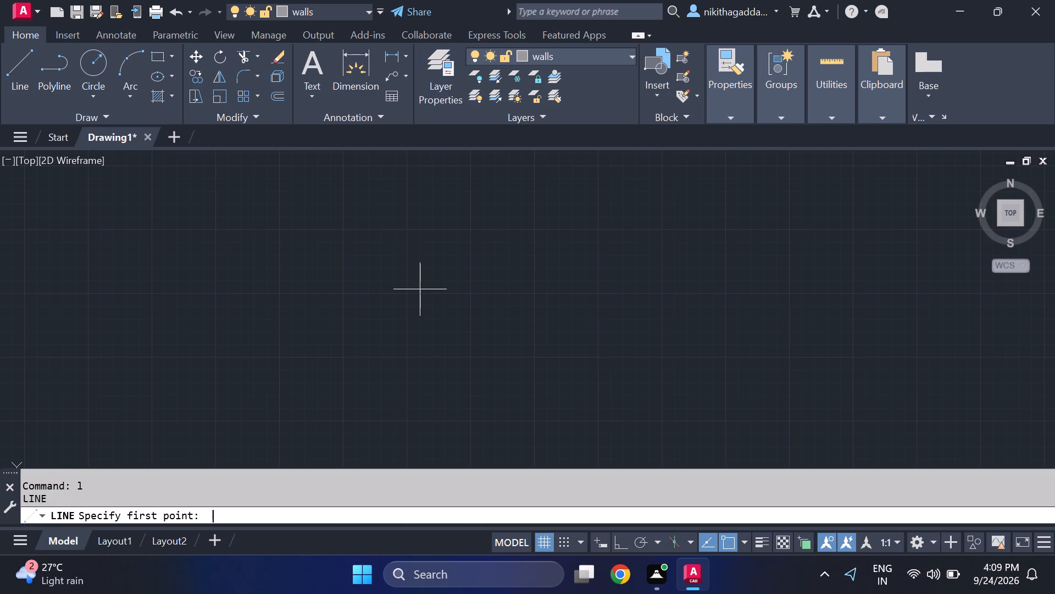
left_click(292, 274)
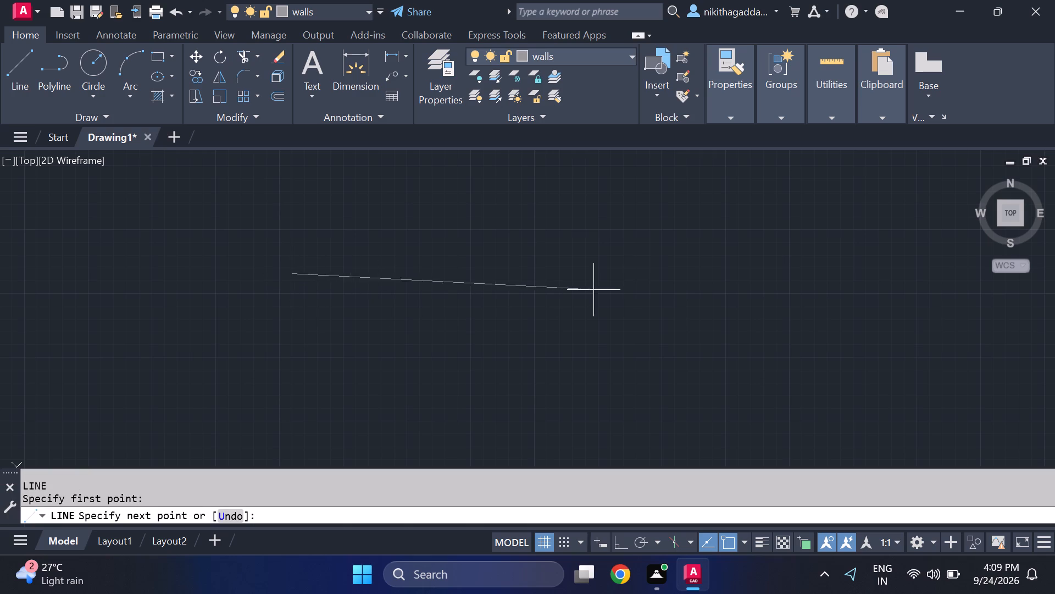
key("F8")
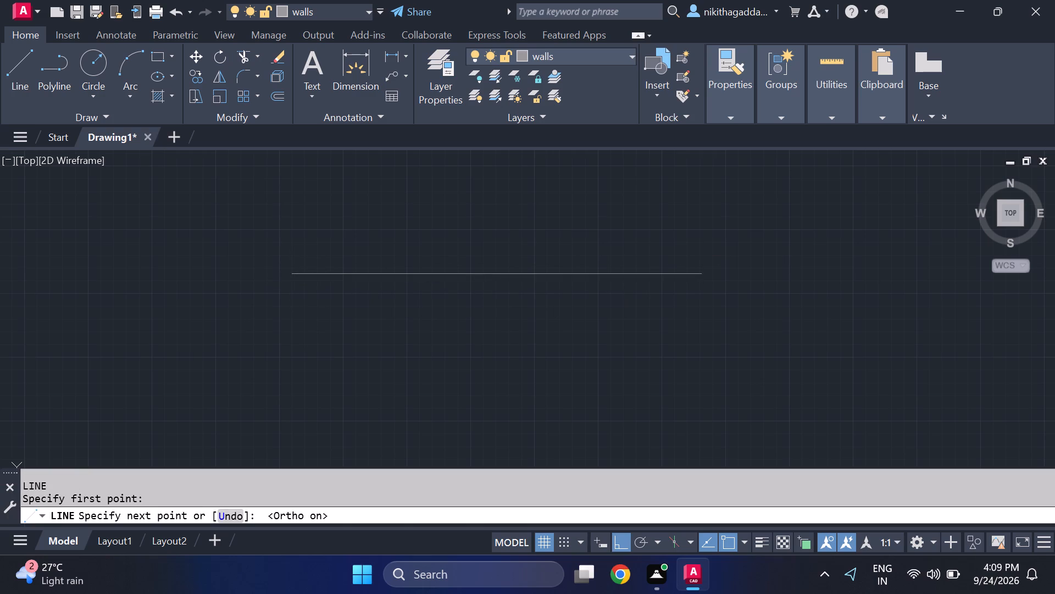
key("5")
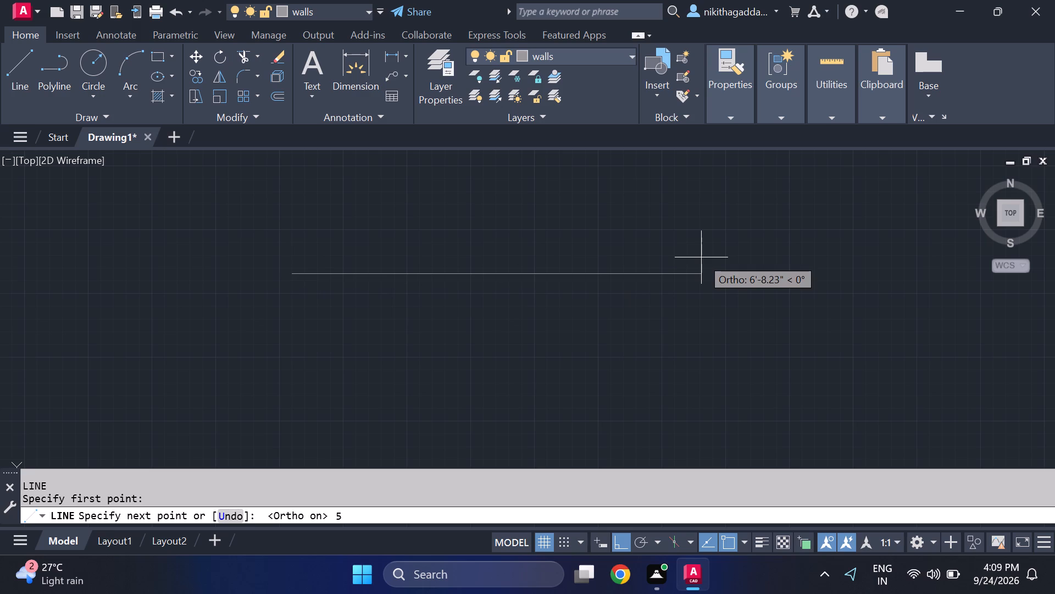
type("0'")
key("Return")
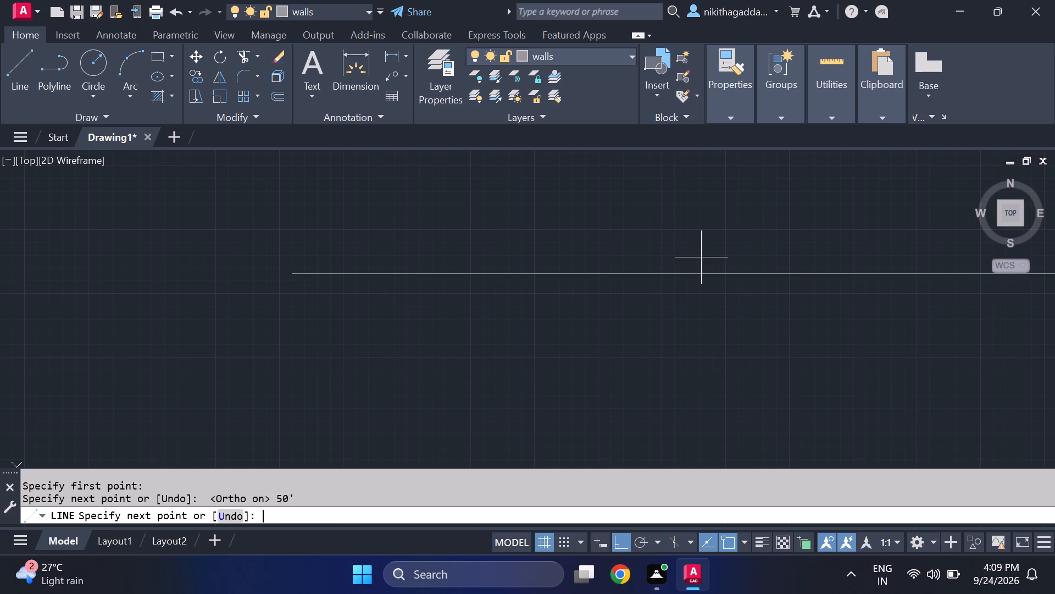
scroll(599, 304, "down", 1)
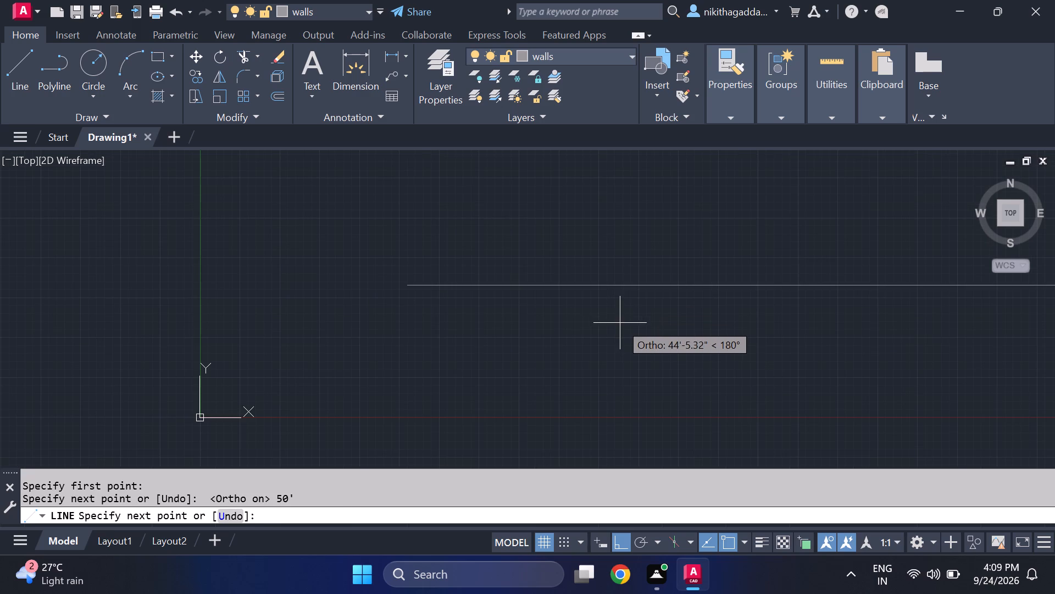
scroll(626, 327, "down", 4)
scroll(868, 407, "down", 6)
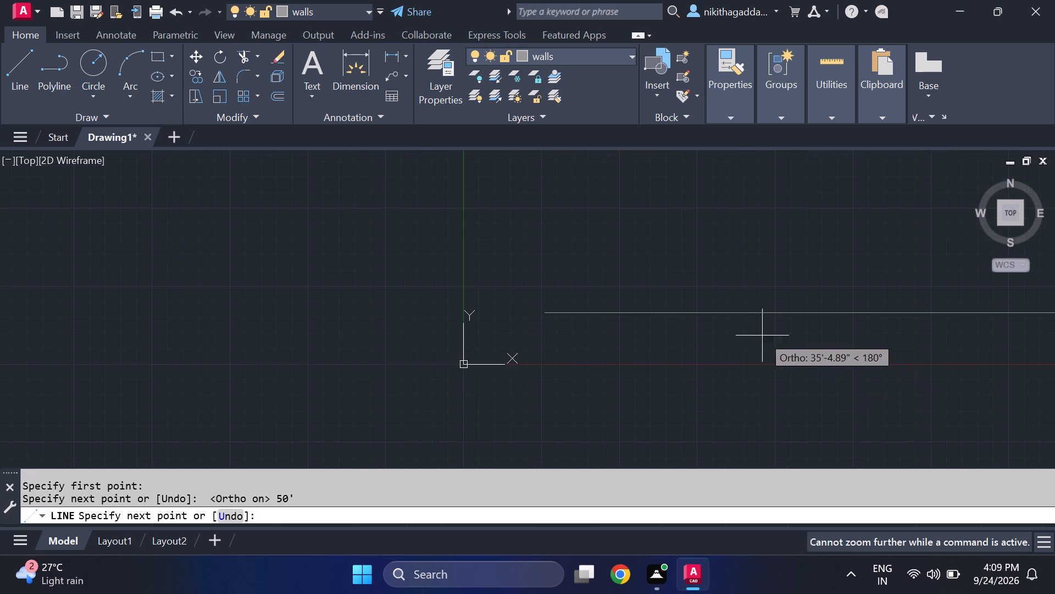
scroll(749, 340, "down", 6)
key("Escape")
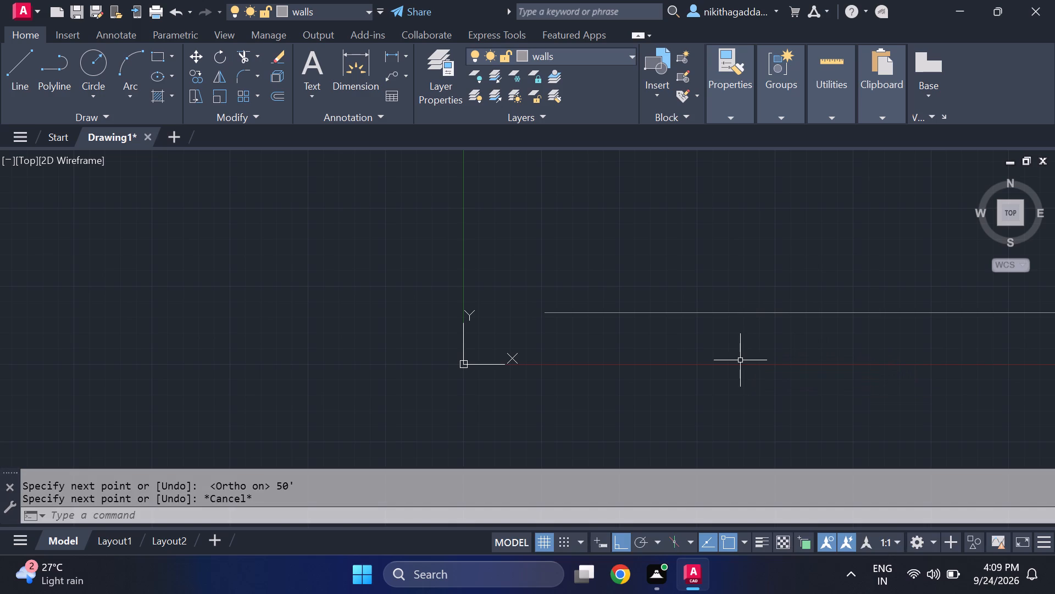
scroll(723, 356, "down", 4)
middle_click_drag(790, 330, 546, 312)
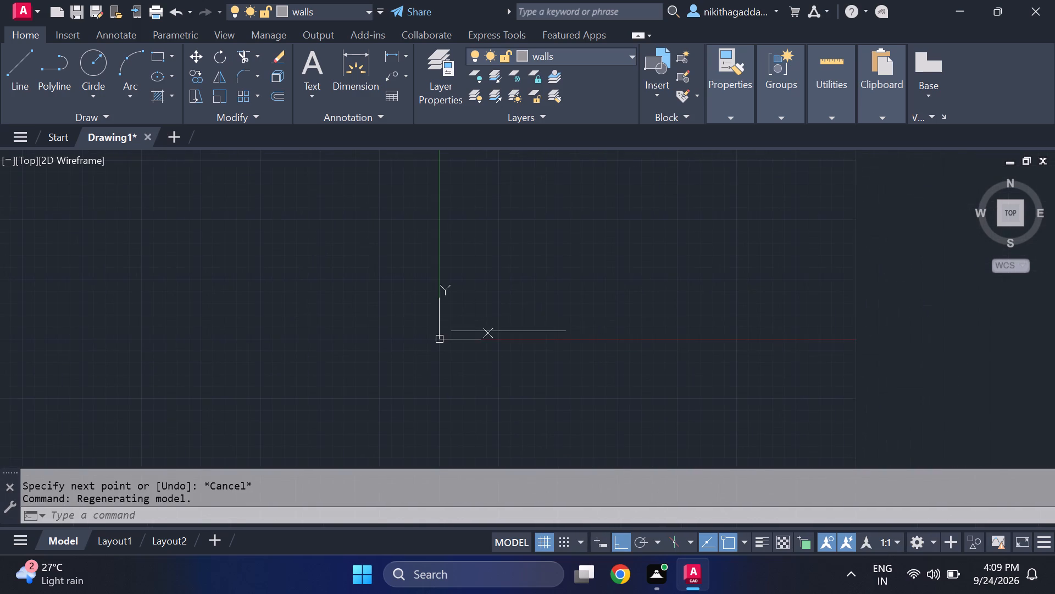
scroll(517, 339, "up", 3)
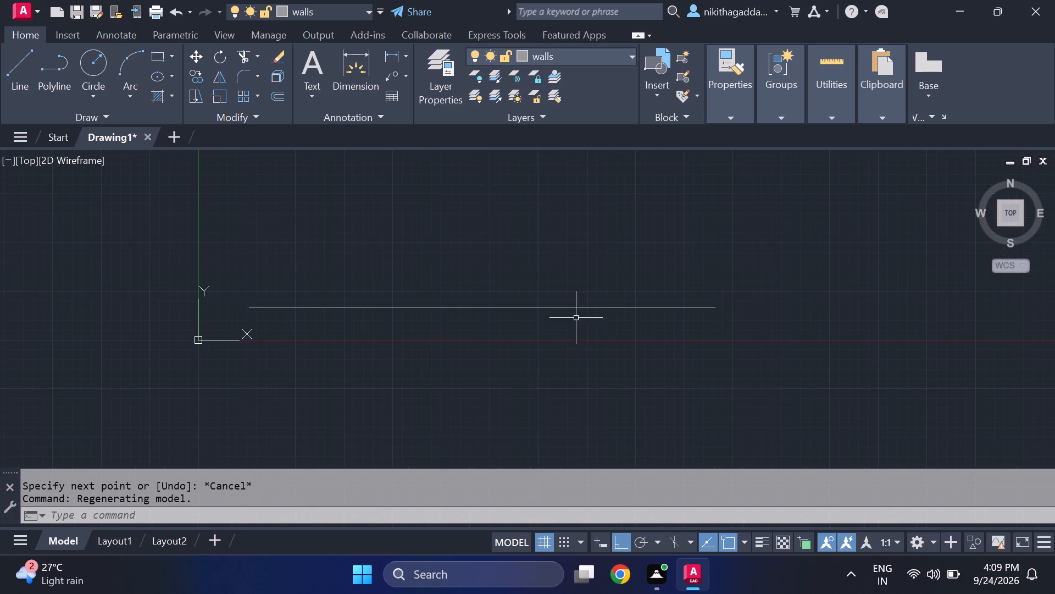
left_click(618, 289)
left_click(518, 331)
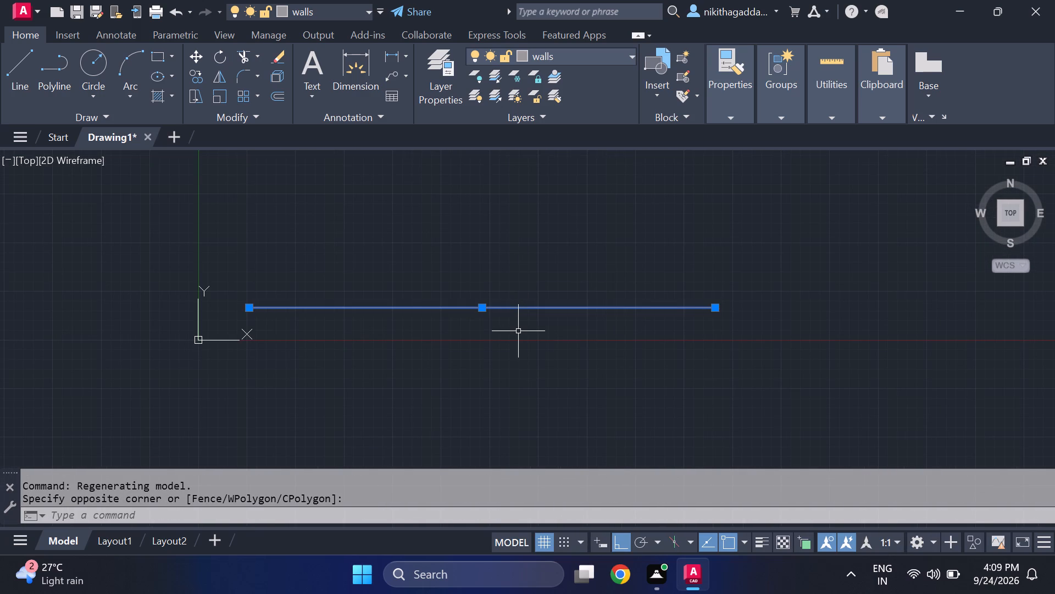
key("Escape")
Review the Standard dimension style's primary units and text settings, keeping Standard as the current style.
key("d")
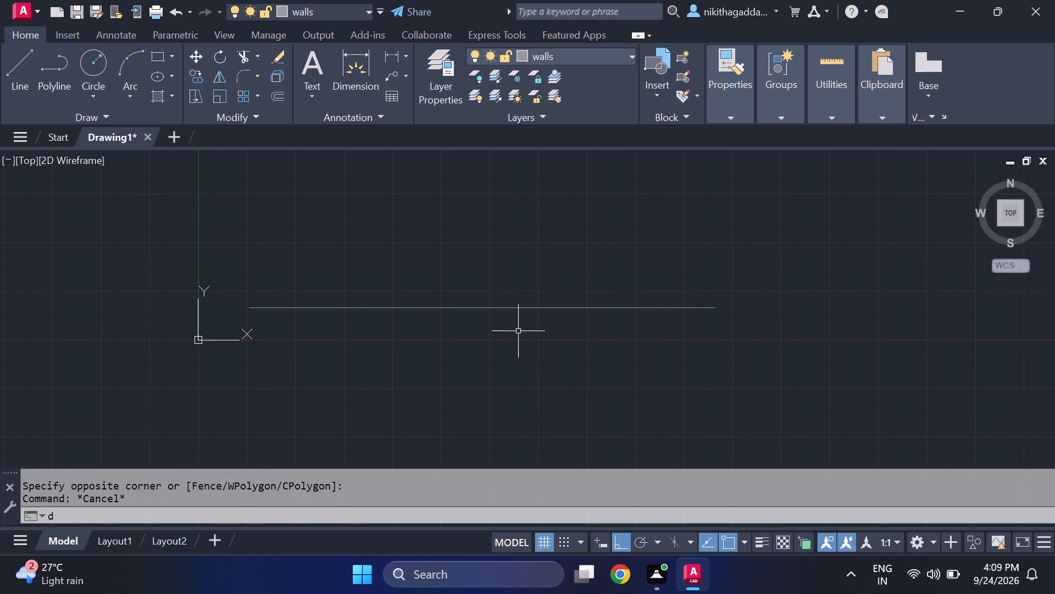
key("Return")
left_click(727, 240)
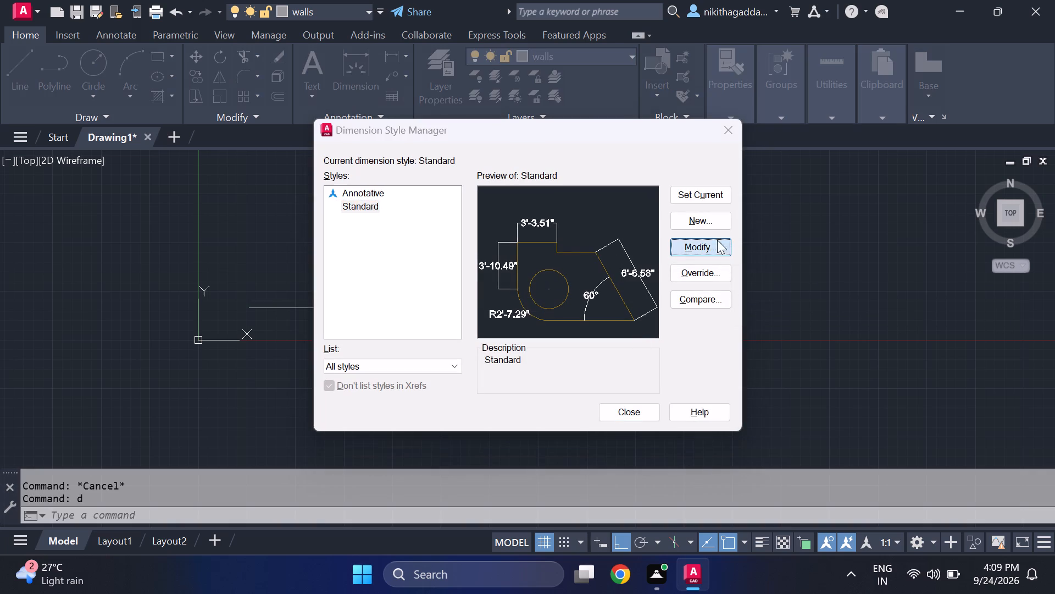
left_click(489, 100)
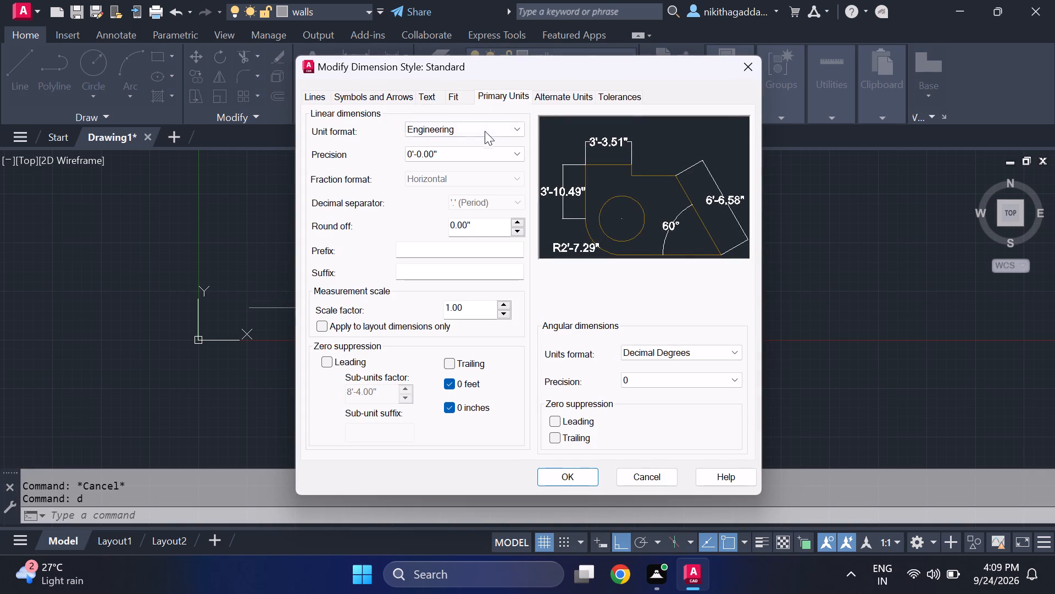
left_click(485, 151)
left_click(851, 130)
left_click(429, 101)
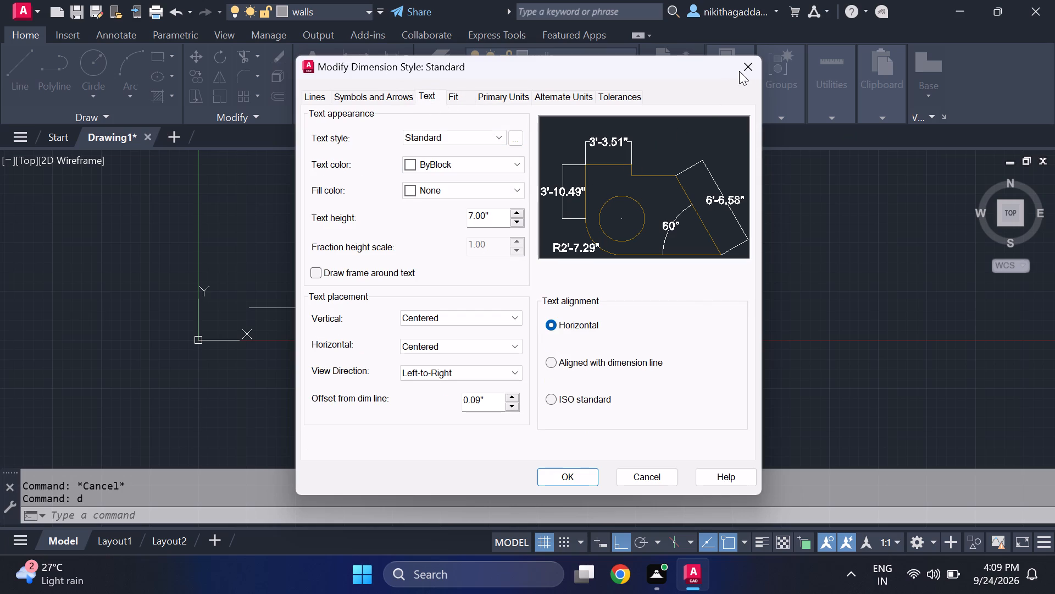
left_click_drag(746, 68, 745, 73)
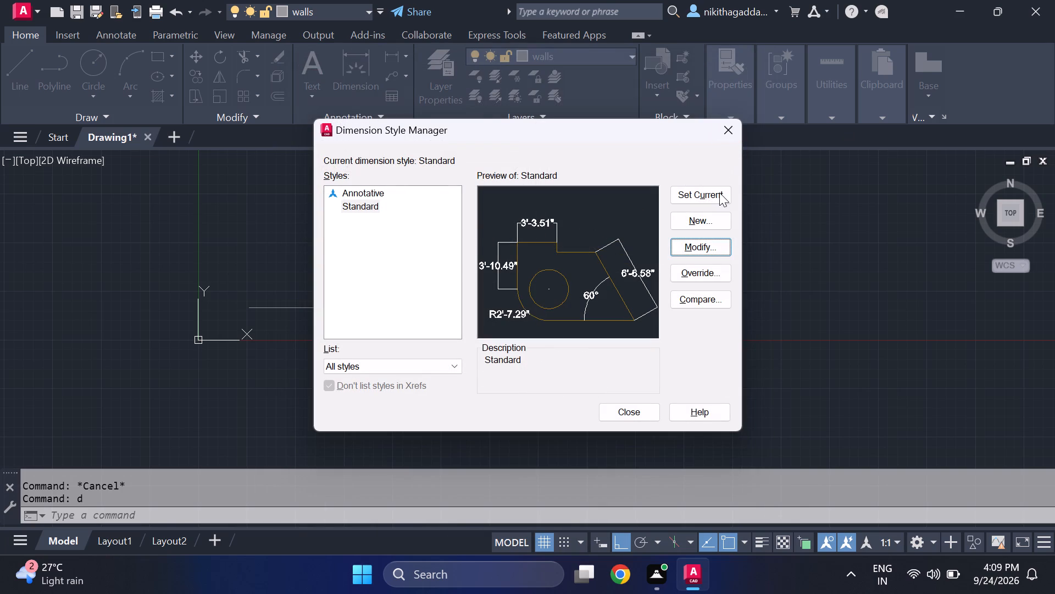
left_click(719, 193)
left_click(644, 418)
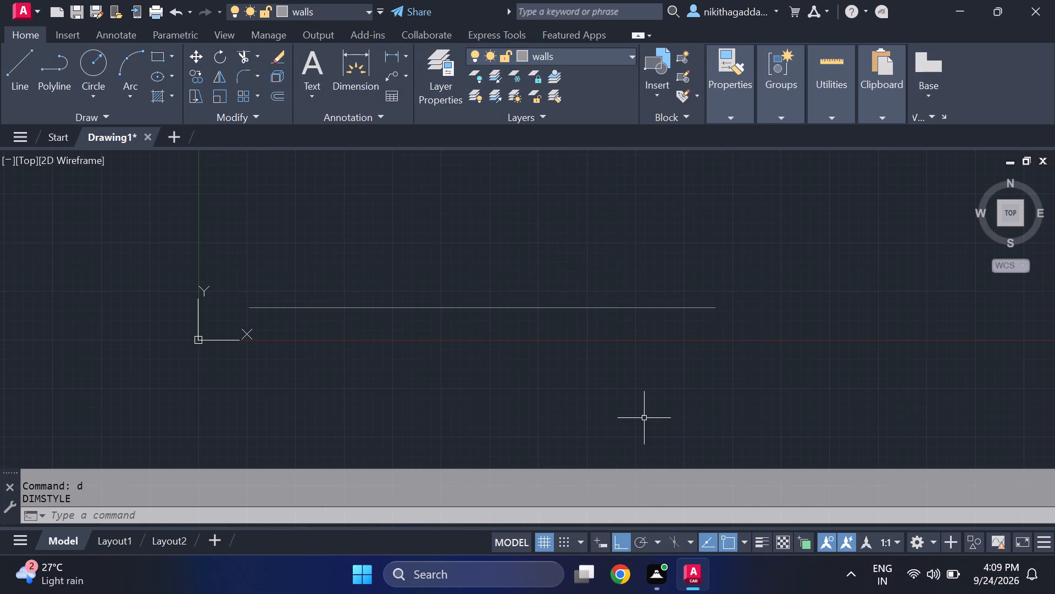
Set the drawing units' length precision to 0'-0.00".
type("units")
key("Return")
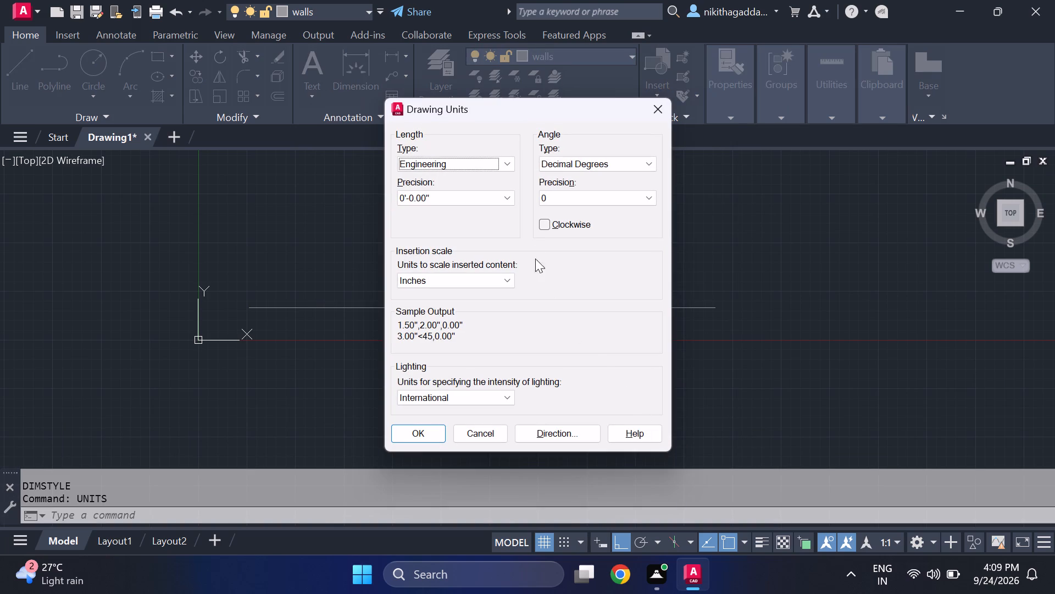
left_click(469, 197)
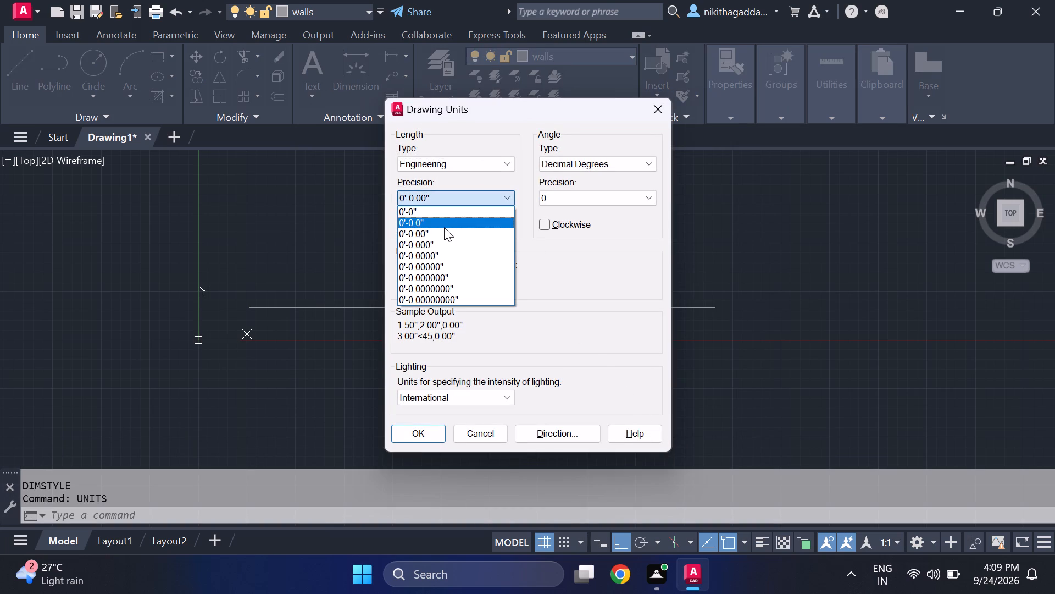
left_click(441, 231)
left_click(440, 432)
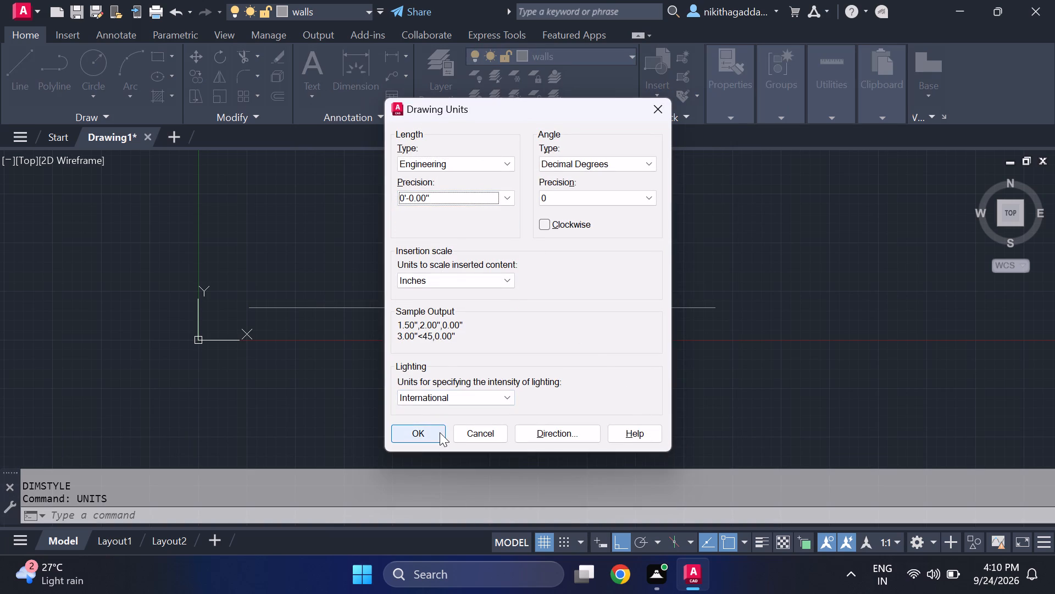
Check the horizontal wall line's length using a linear dimension between its two endpoints, without placing the dimension.
middle_click_drag(581, 308, 577, 305)
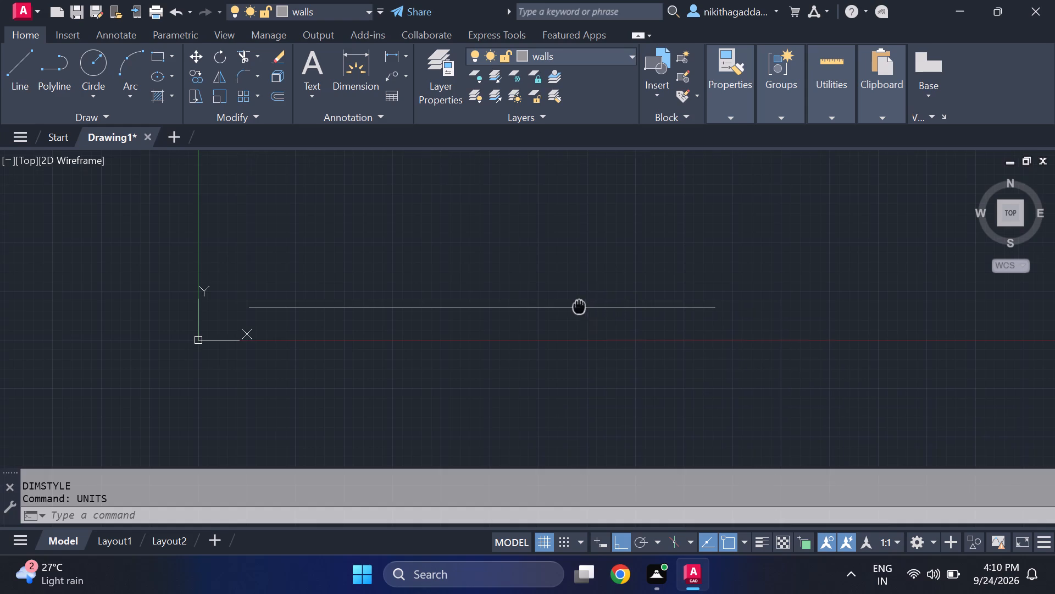
middle_click_drag(577, 305, 567, 268)
left_click(389, 55)
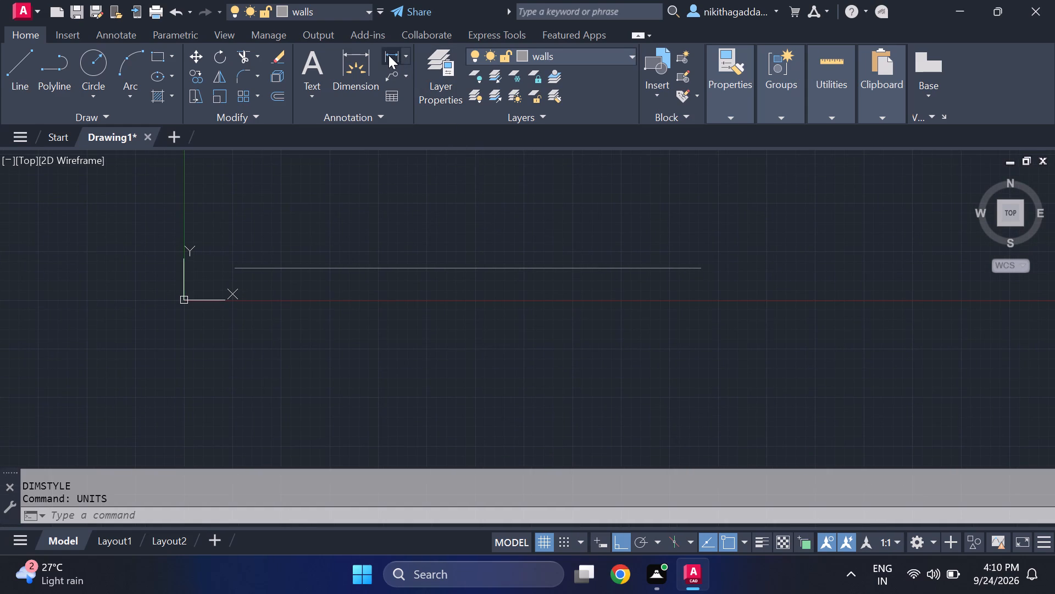
left_click(235, 269)
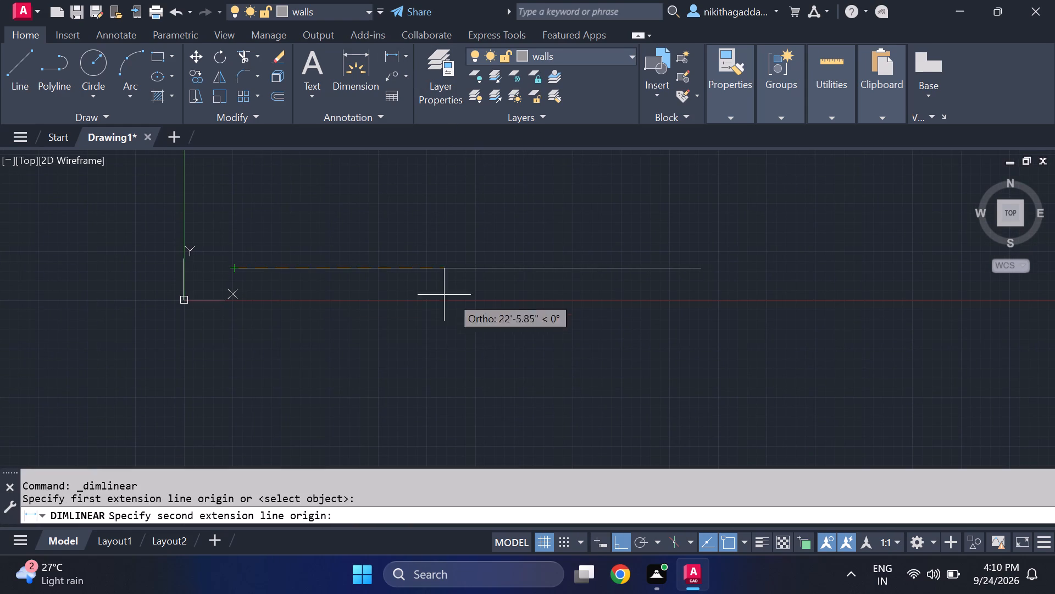
left_click(699, 269)
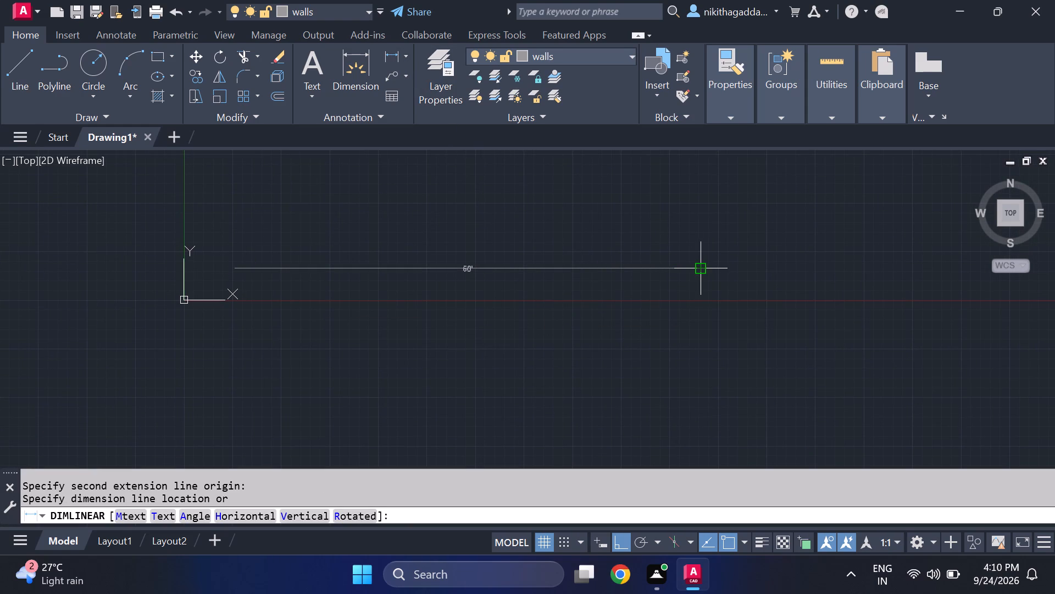
key("Escape")
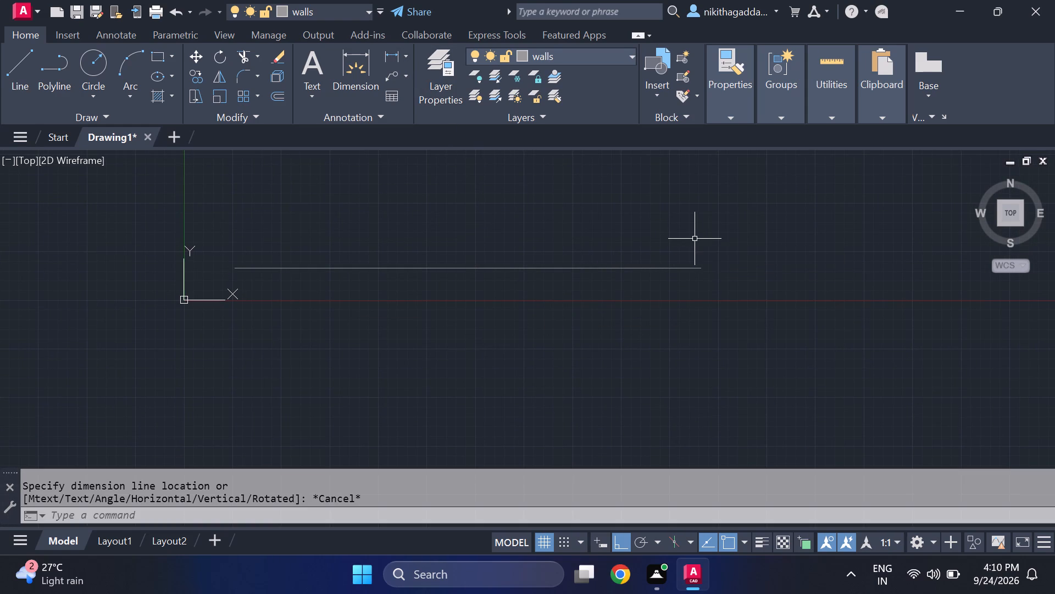
Complete the rectangular wall outline with a 55' line down from the 50' line's right end, a bottom line and a closing left side.
key("l")
key("Return")
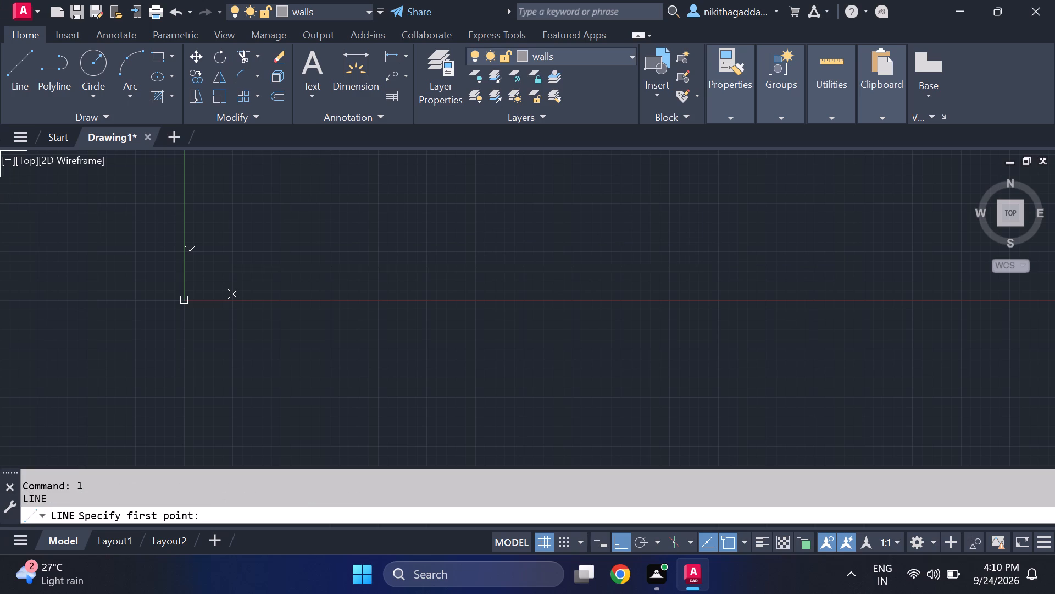
left_click(699, 265)
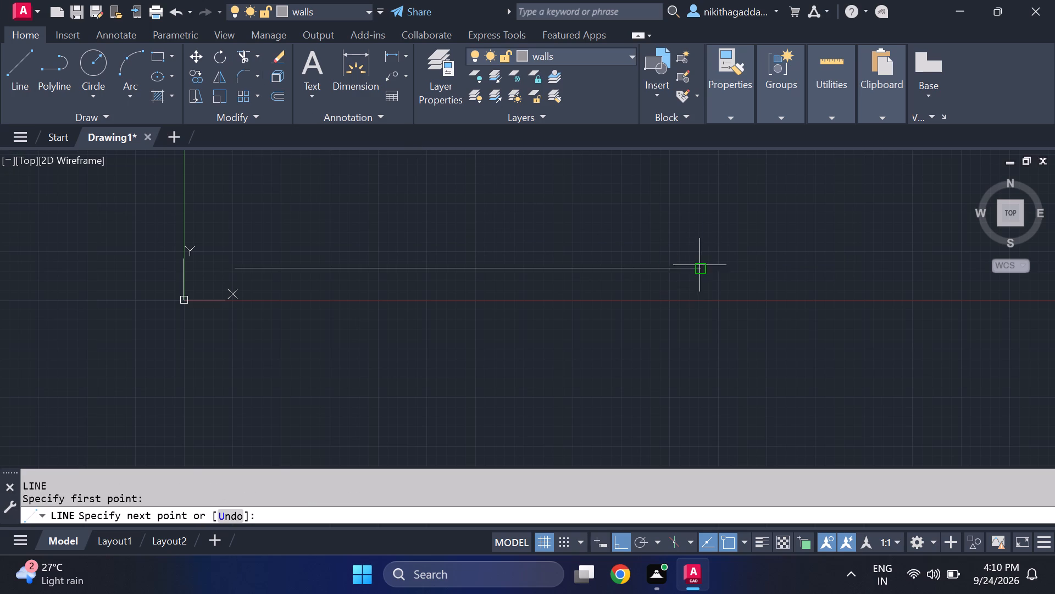
scroll(652, 428, "down", 2)
middle_click_drag(628, 367, 498, 201)
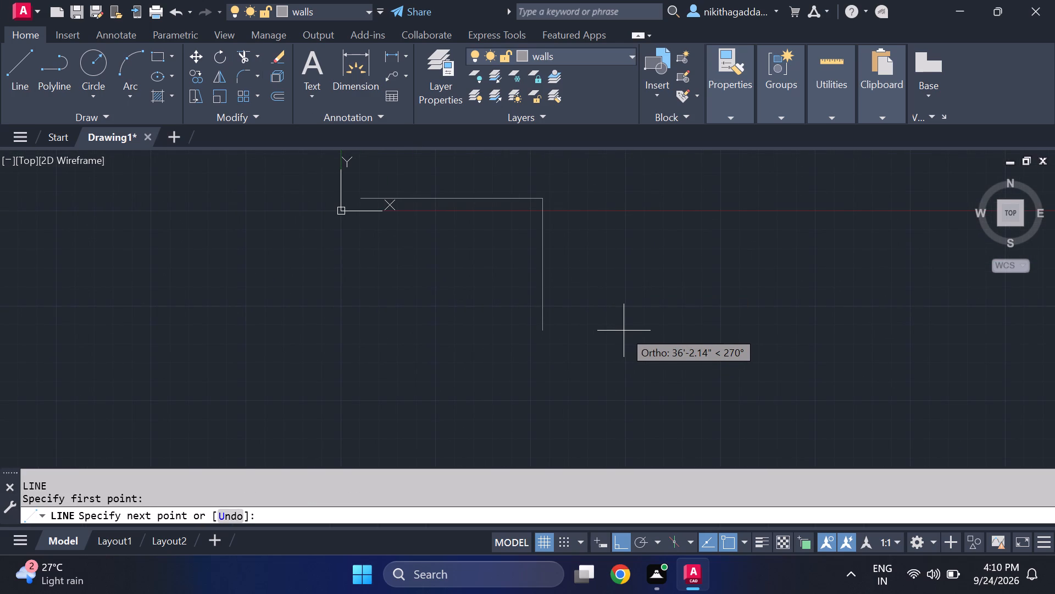
type("55")
key("apostrophe")
key("Return")
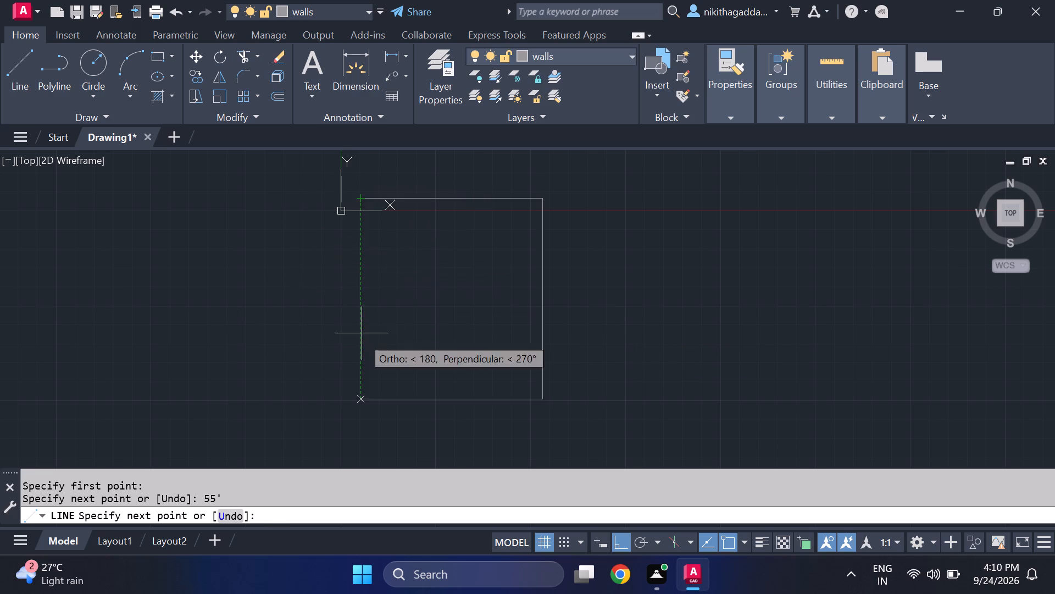
left_click(362, 400)
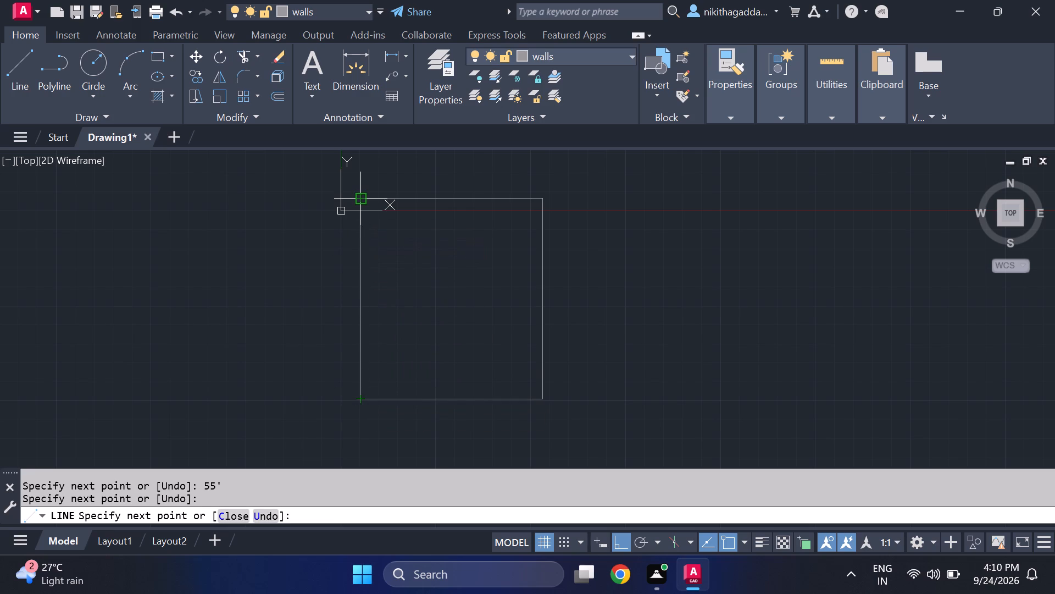
left_click(365, 194)
key("Escape")
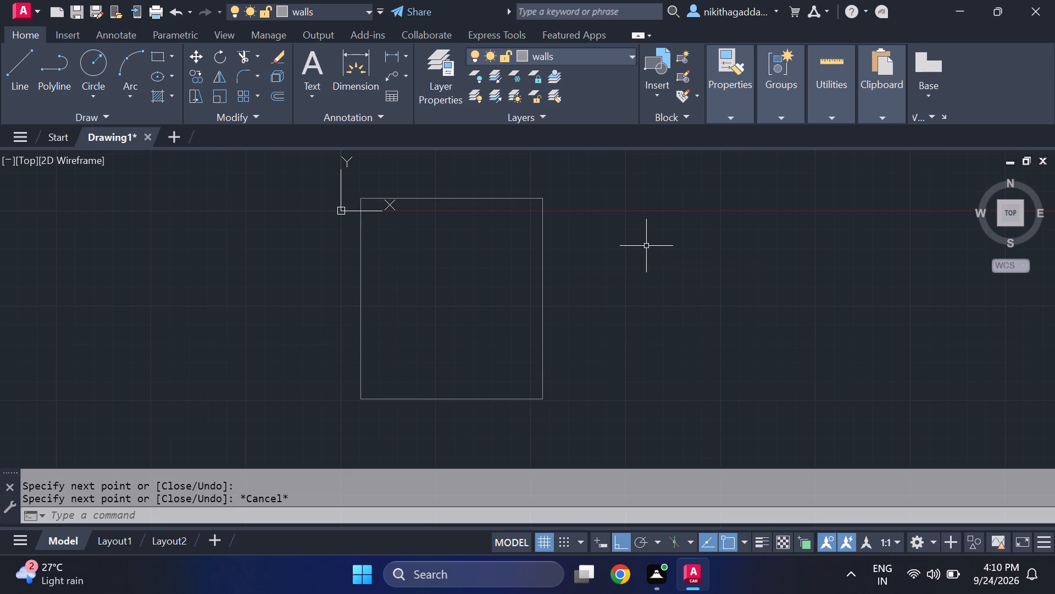
Move all four outline lines by the upper-left corner to open space above and right of the origin, with Ortho off.
scroll(410, 242, "up", 2)
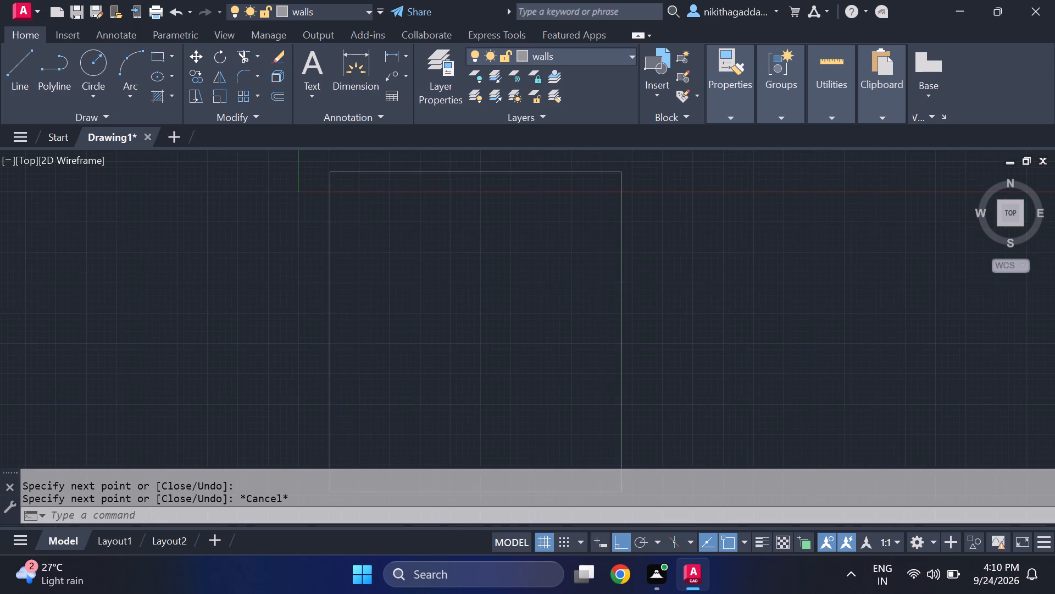
scroll(410, 243, "down", 3)
middle_click_drag(466, 260, 461, 268)
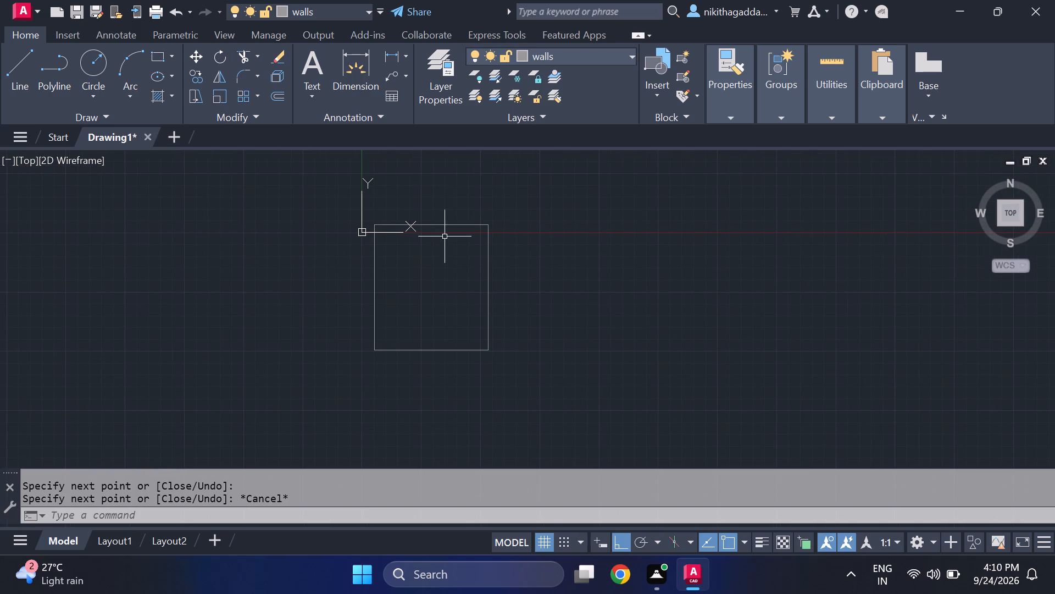
scroll(443, 237, "up", 2)
left_click(602, 178)
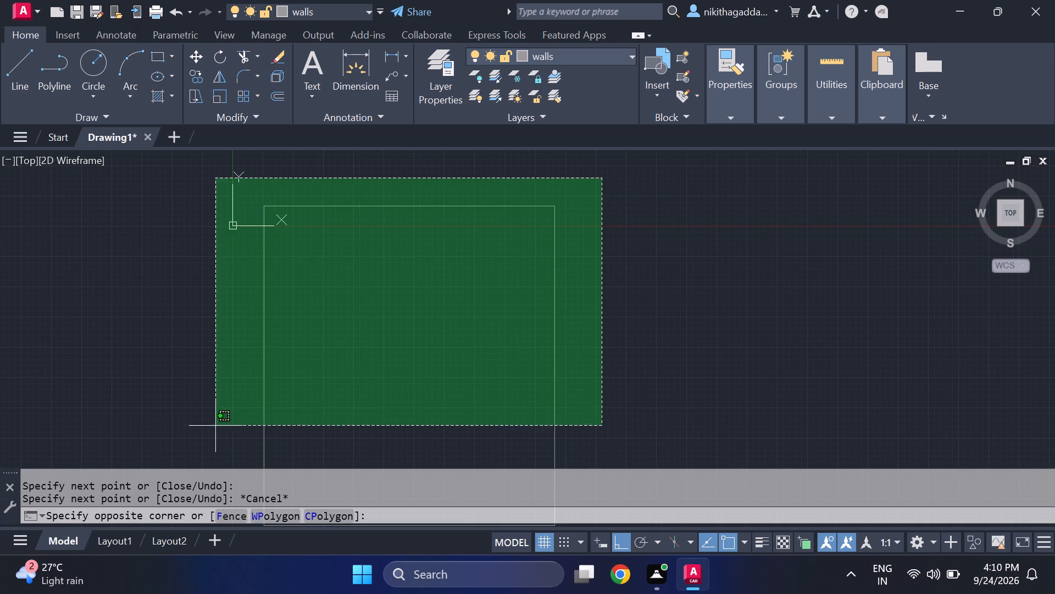
left_click(215, 427)
middle_click_drag(385, 380, 333, 260)
left_click_drag(618, 277, 593, 300)
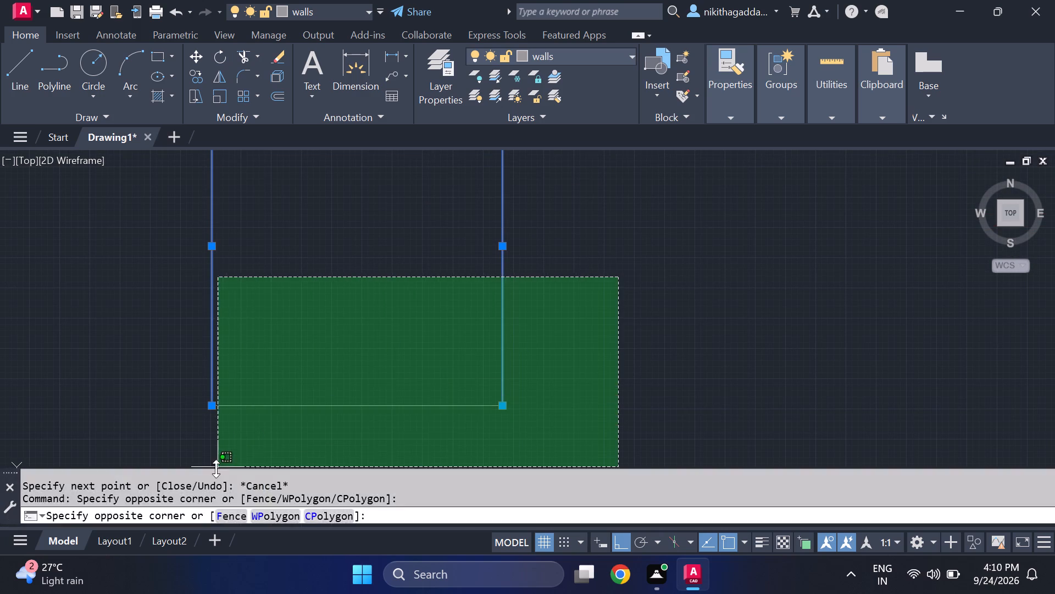
left_click(215, 468)
scroll(246, 400, "down", 2)
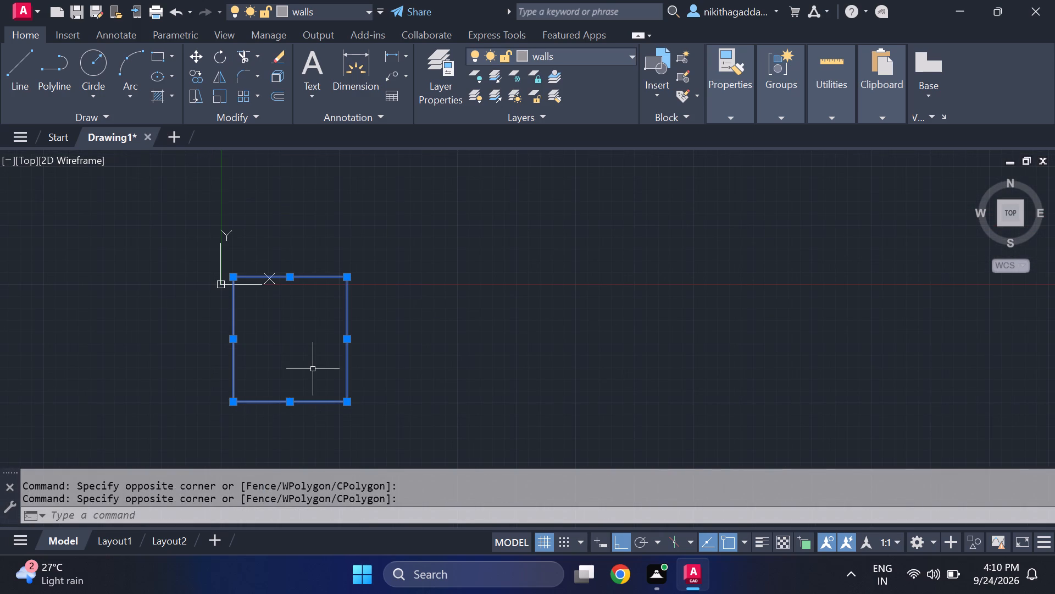
key("m")
key("Return")
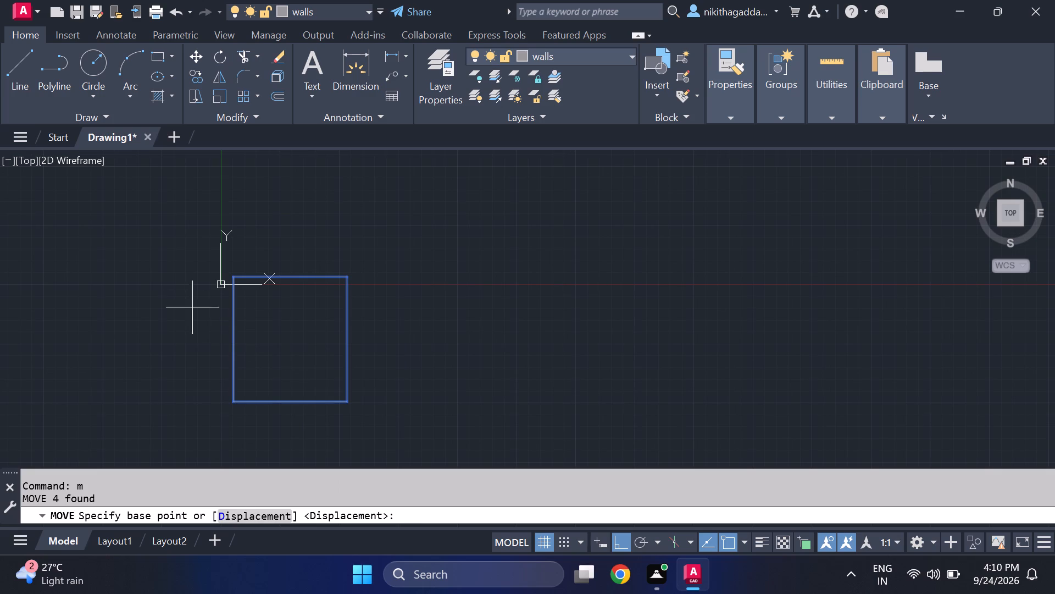
left_click(235, 276)
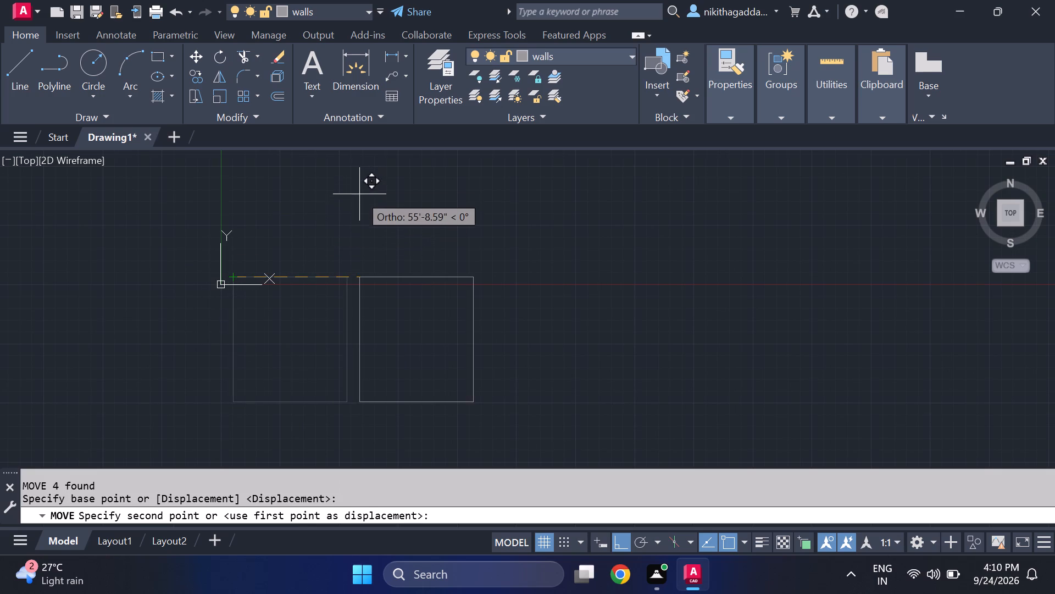
middle_click_drag(410, 218, 406, 263)
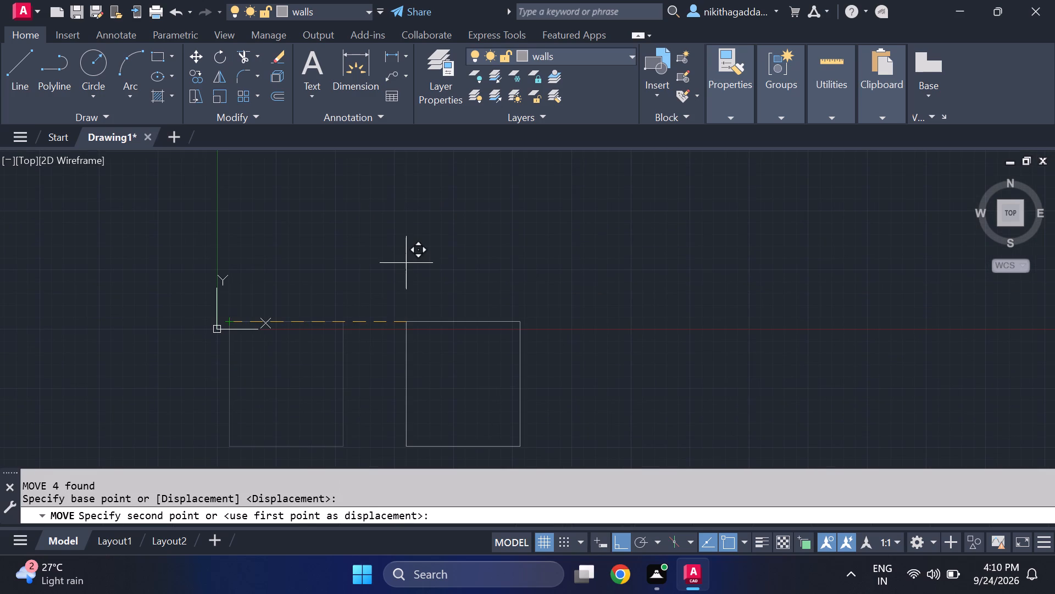
key("F8")
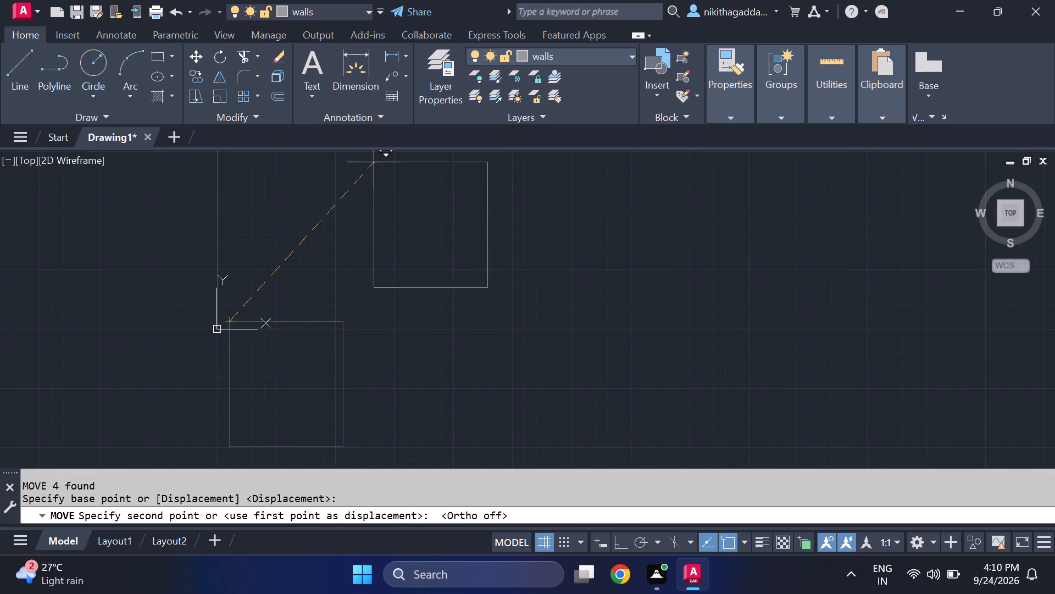
middle_click_drag(375, 191, 253, 314)
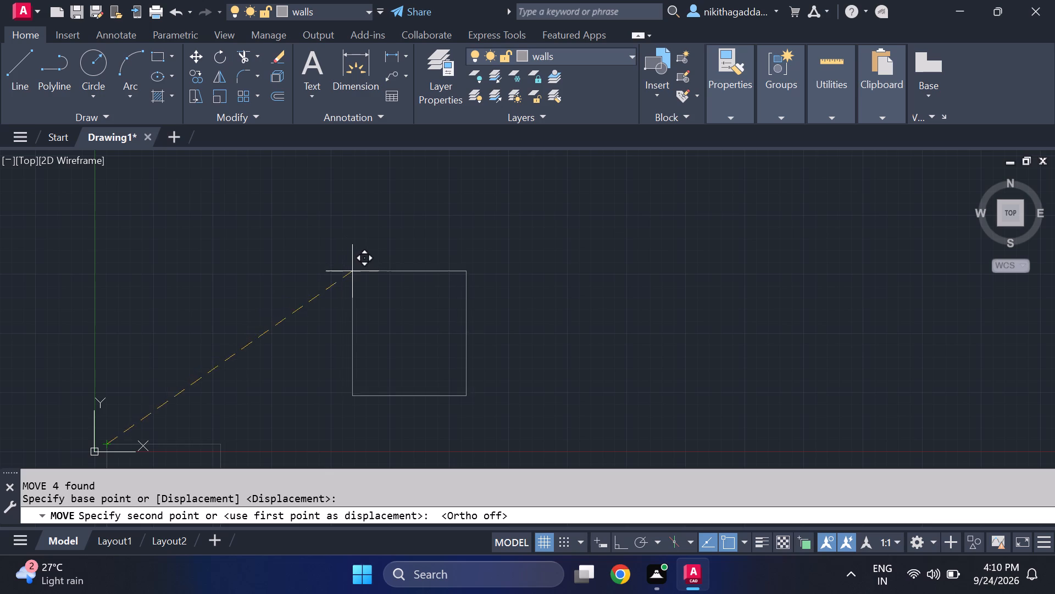
left_click(353, 271)
Offset the outline's top and left wall lines 9" inward.
scroll(379, 353, "up", 2)
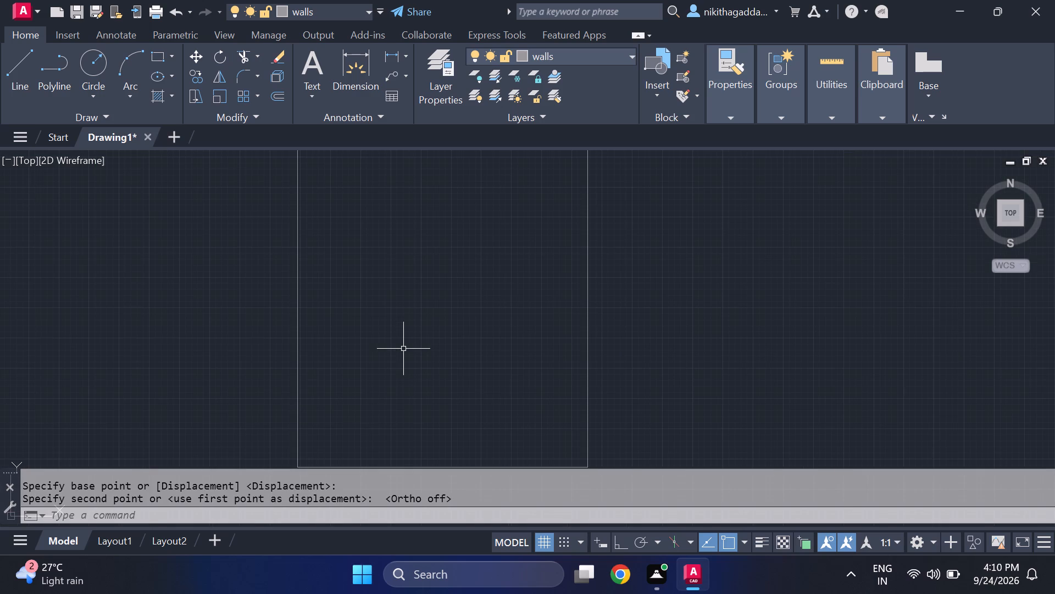
middle_click_drag(403, 349, 399, 354)
scroll(399, 353, "down", 1)
scroll(399, 352, "up", 1)
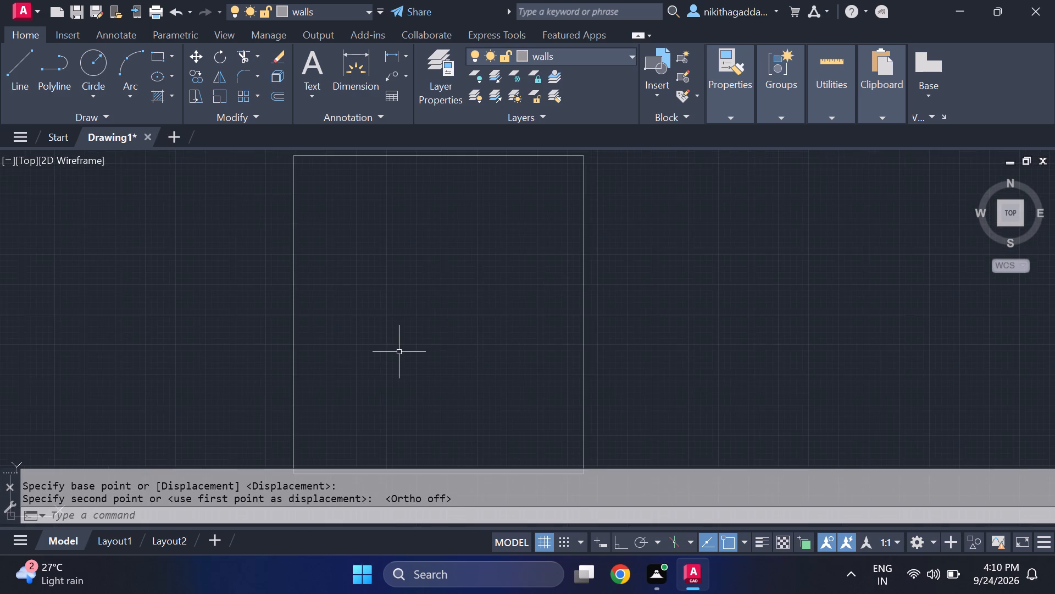
middle_click_drag(398, 352, 340, 274)
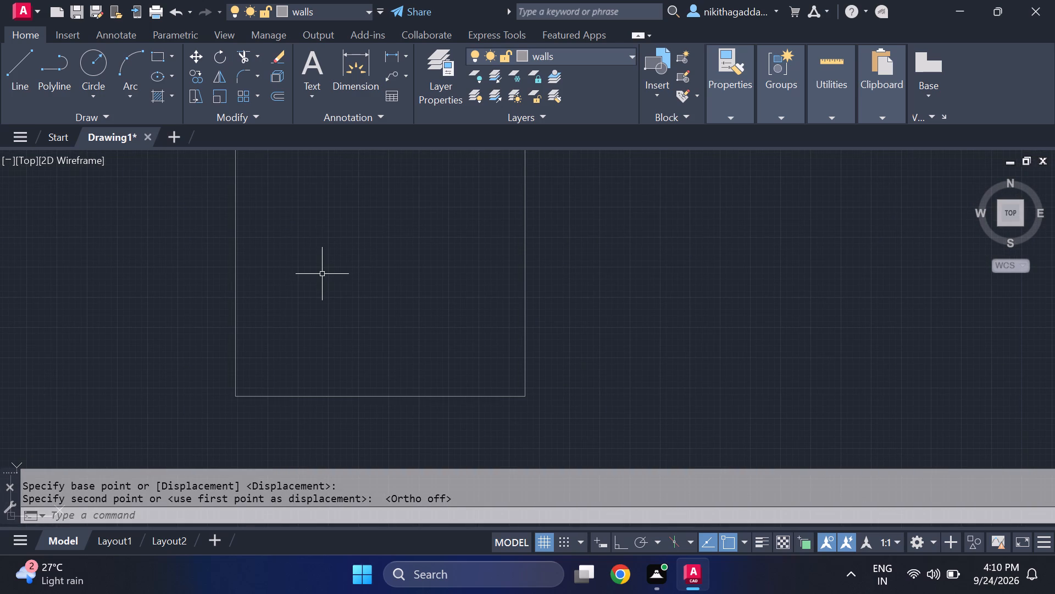
middle_click_drag(355, 226, 379, 304)
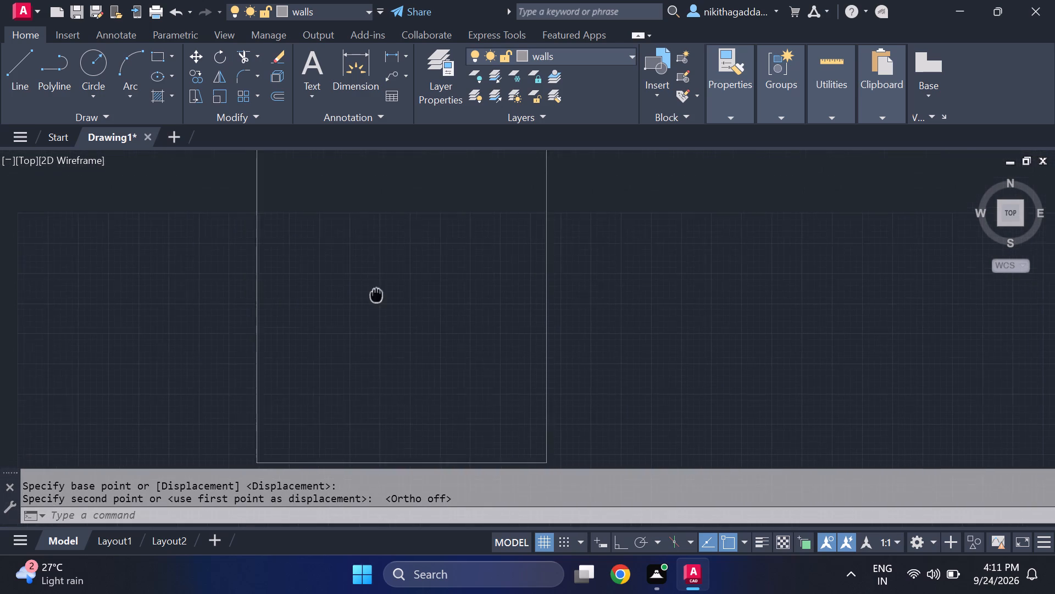
middle_click_drag(379, 304, 381, 376)
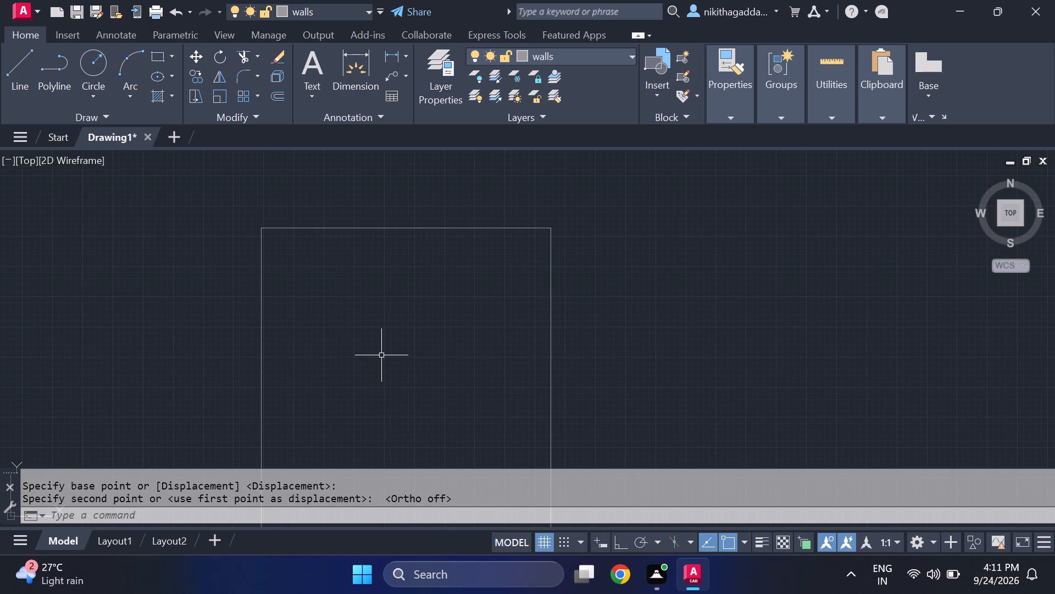
type("of")
key("Return")
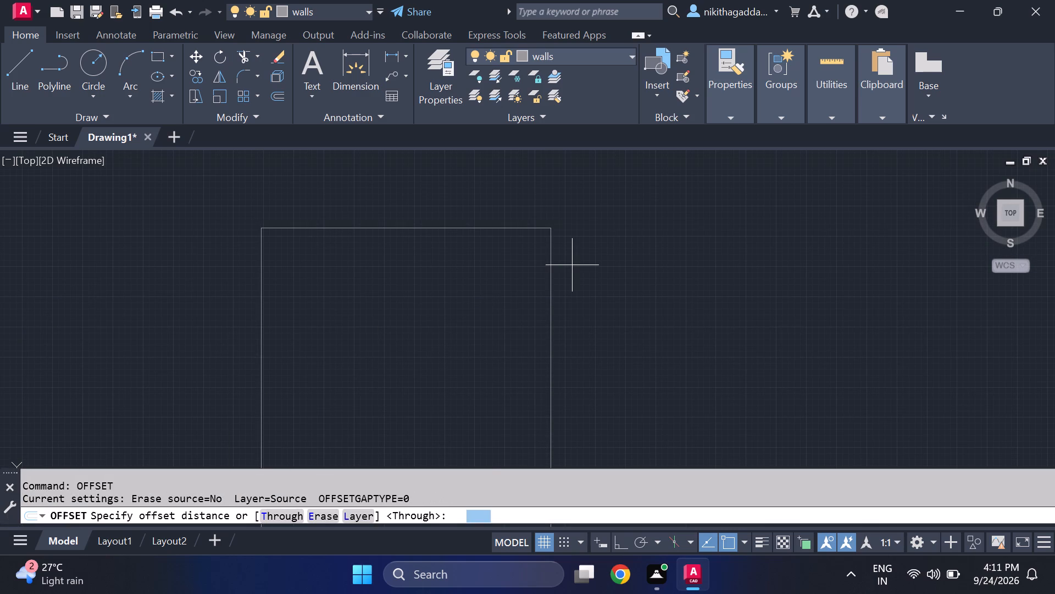
key("9")
key("shift+quotedbl")
key("Return")
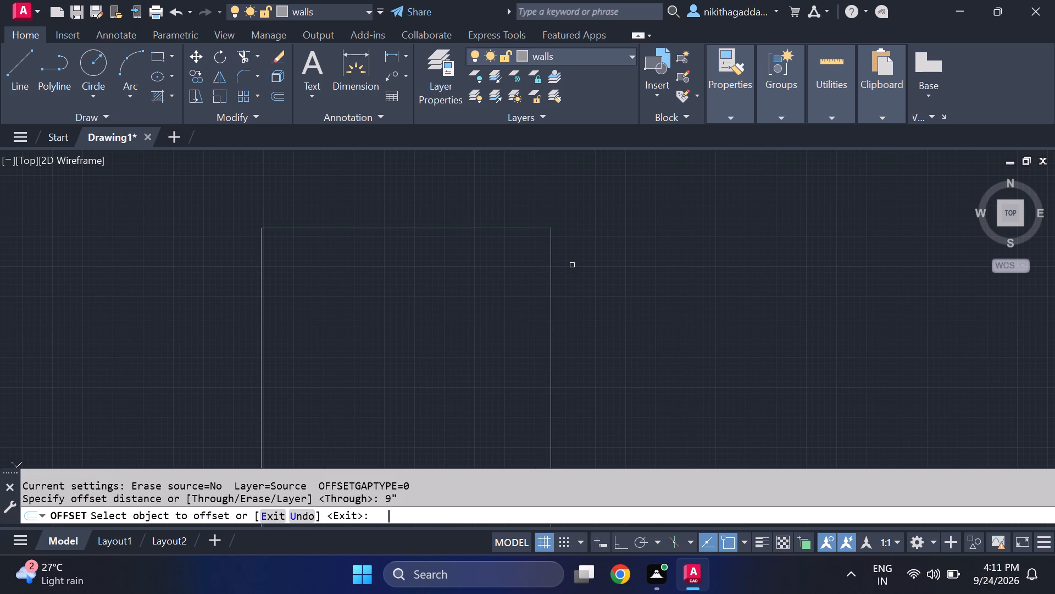
left_click(509, 228)
left_click(495, 280)
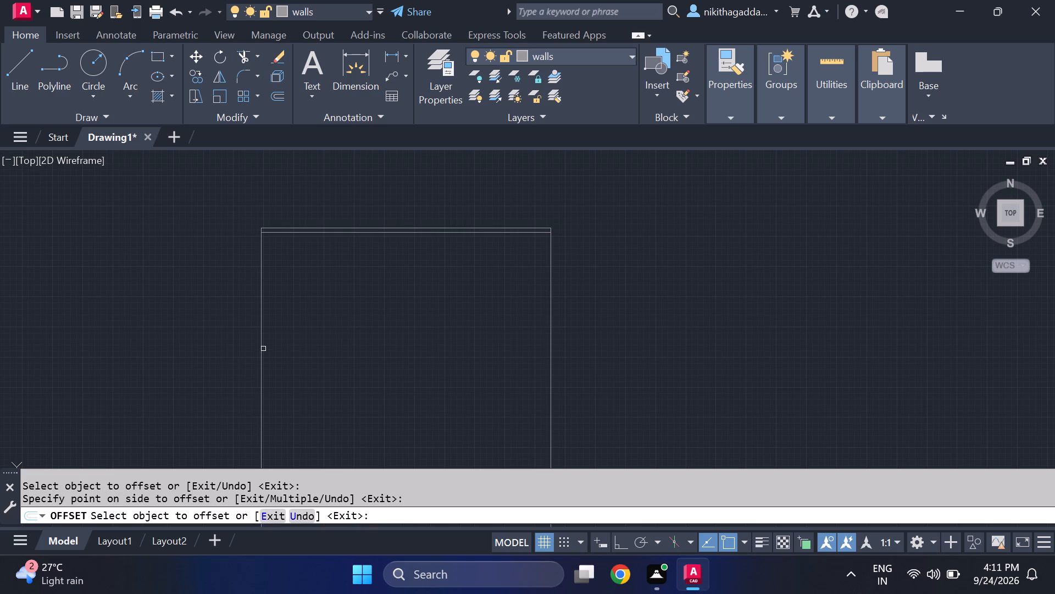
left_click(260, 342)
left_click(296, 343)
Offset the outline's right and bottom wall lines 9" inward, completing the inner face of the outer walls.
left_click(551, 291)
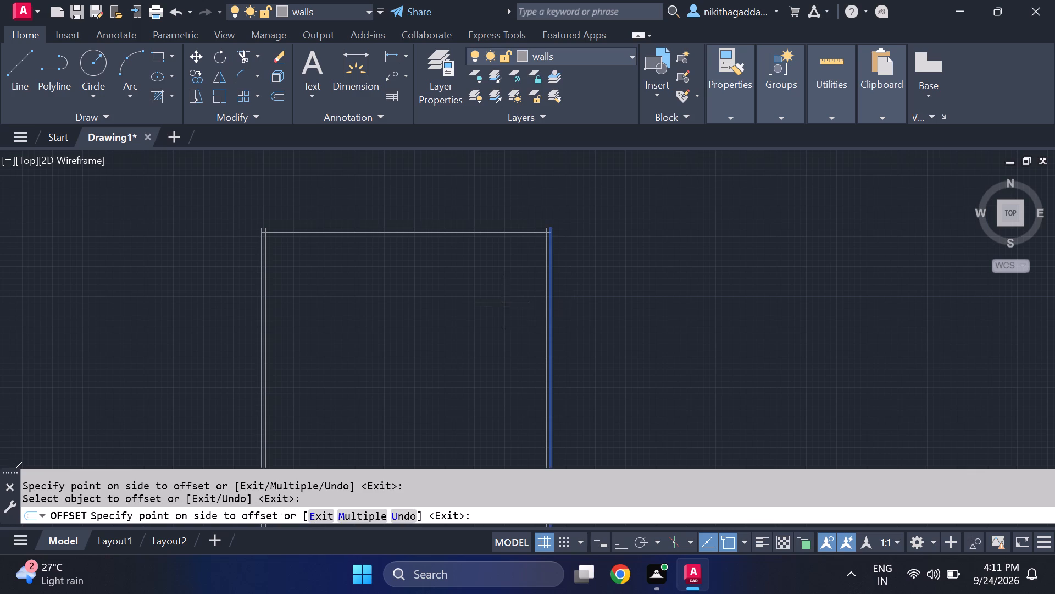
scroll(503, 302, "down", 1)
left_click(521, 338)
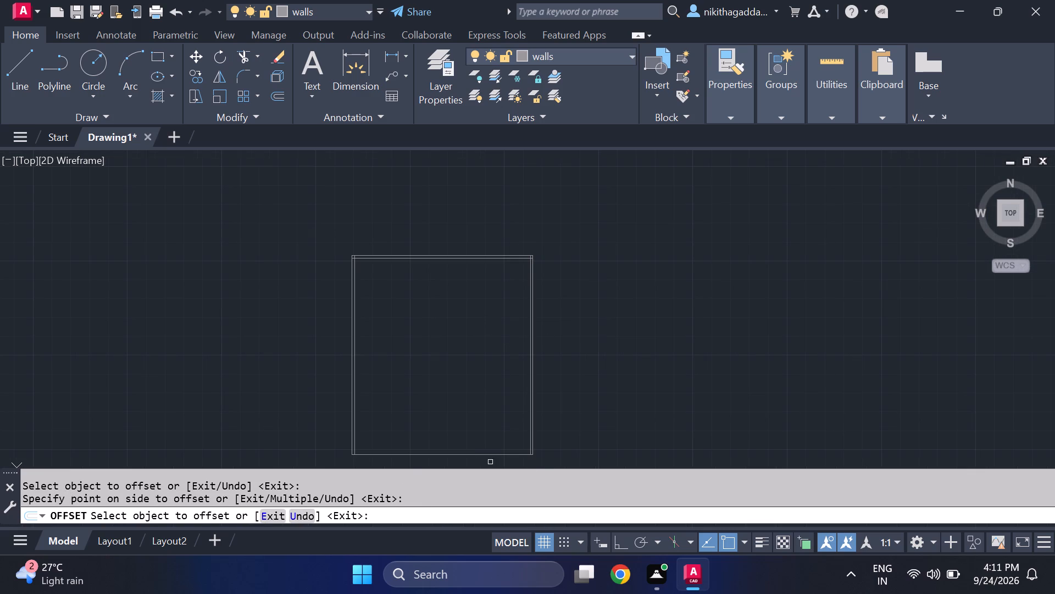
left_click(489, 454)
left_click(482, 432)
scroll(360, 455, "up", 1)
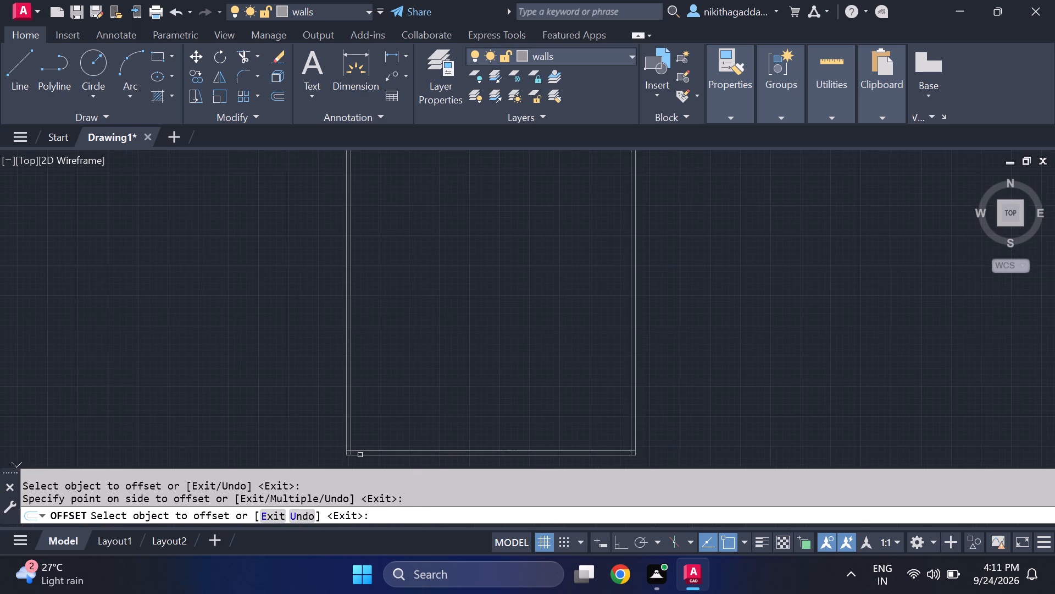
scroll(344, 455, "up", 3)
scroll(448, 412, "down", 4)
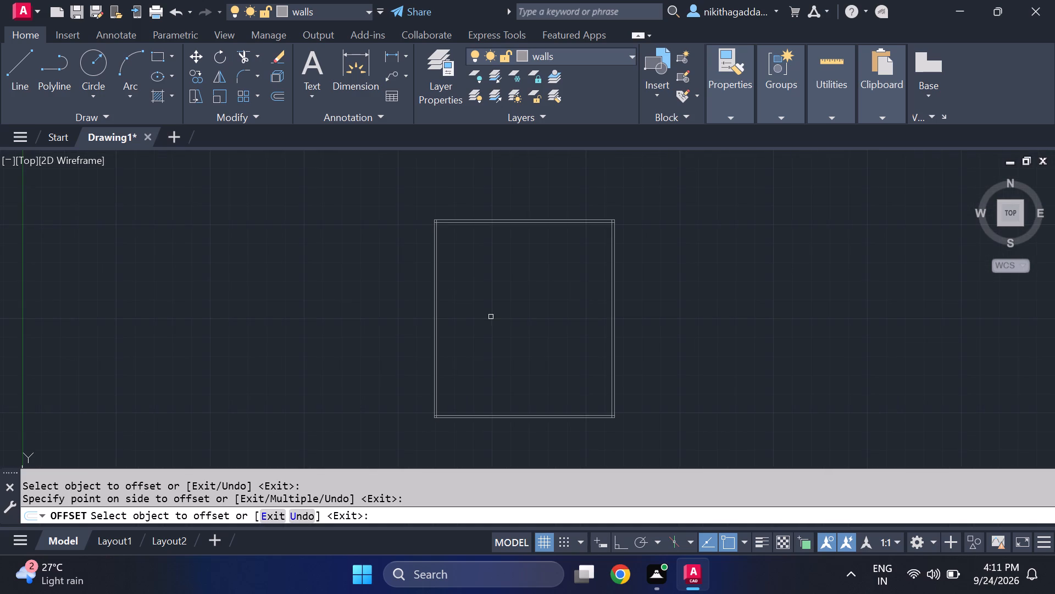
middle_click_drag(492, 315, 375, 317)
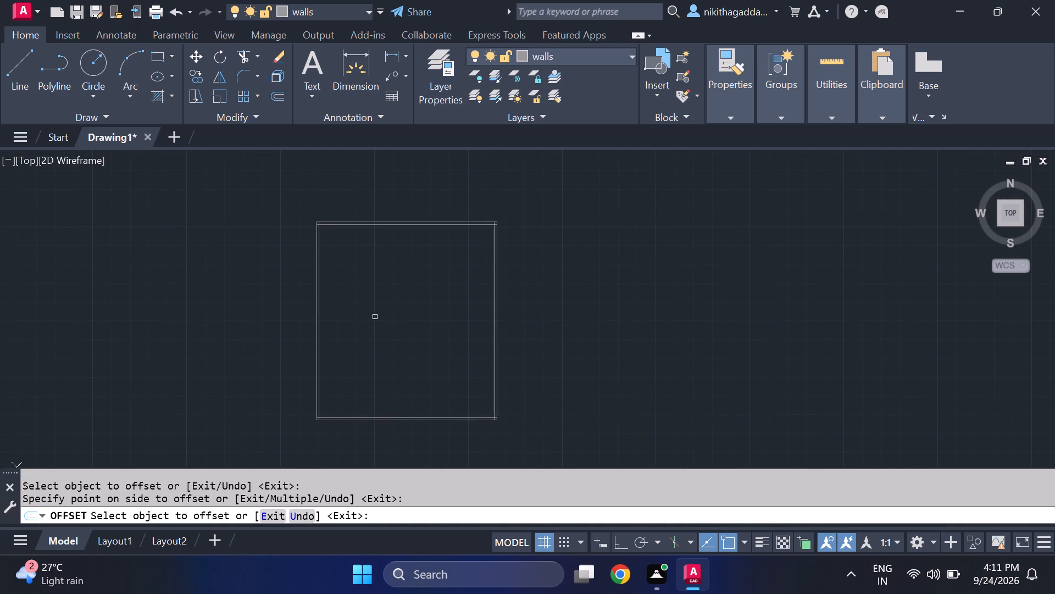
key("Escape")
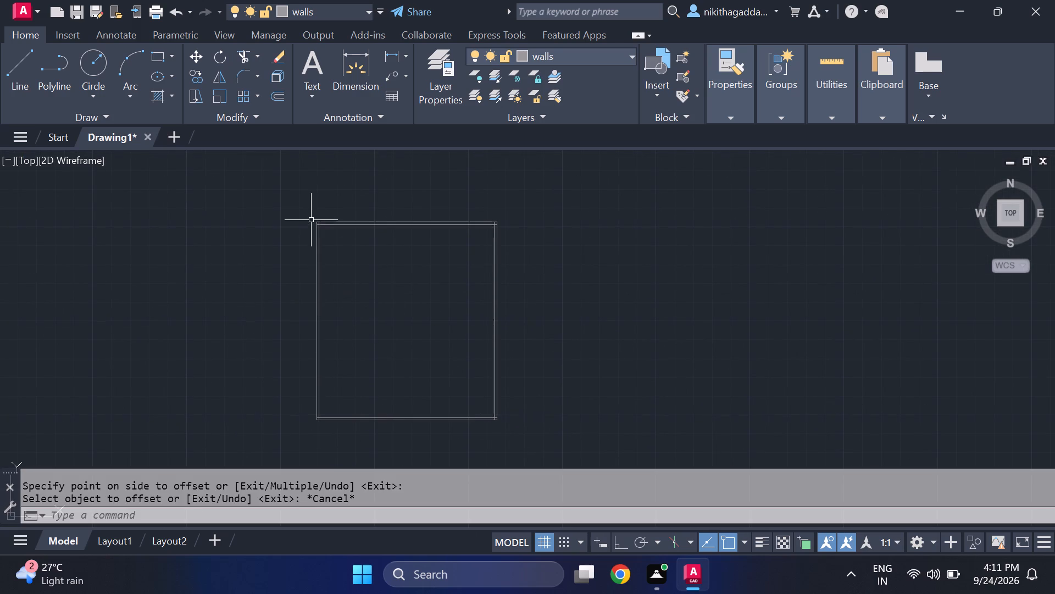
Trim the inner wall line ends that overlap into the wall thickness at the outline's upper-left corner.
scroll(316, 226, "up", 4)
type("tr")
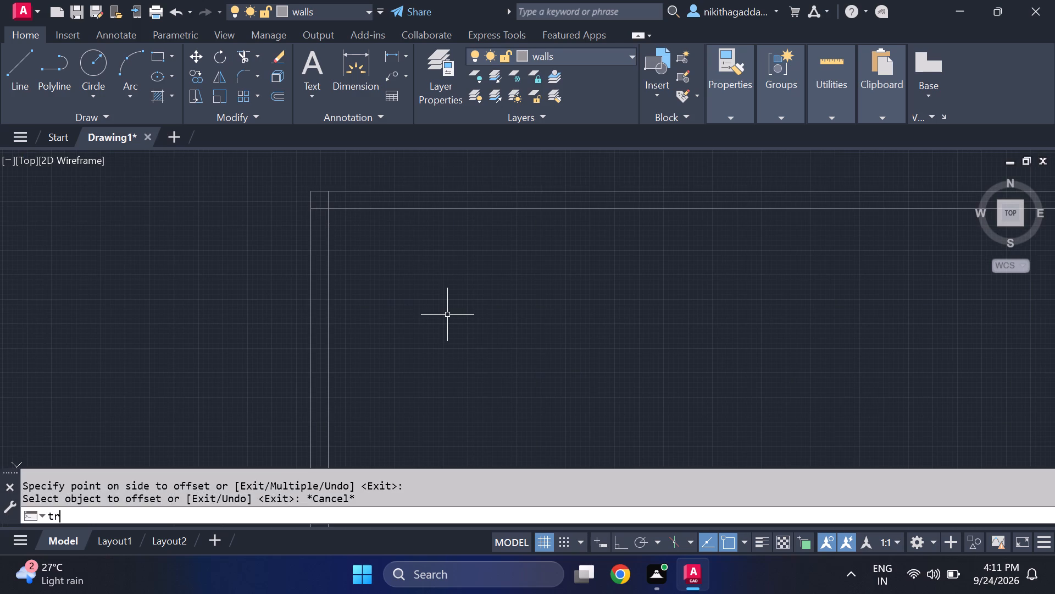
key("Return")
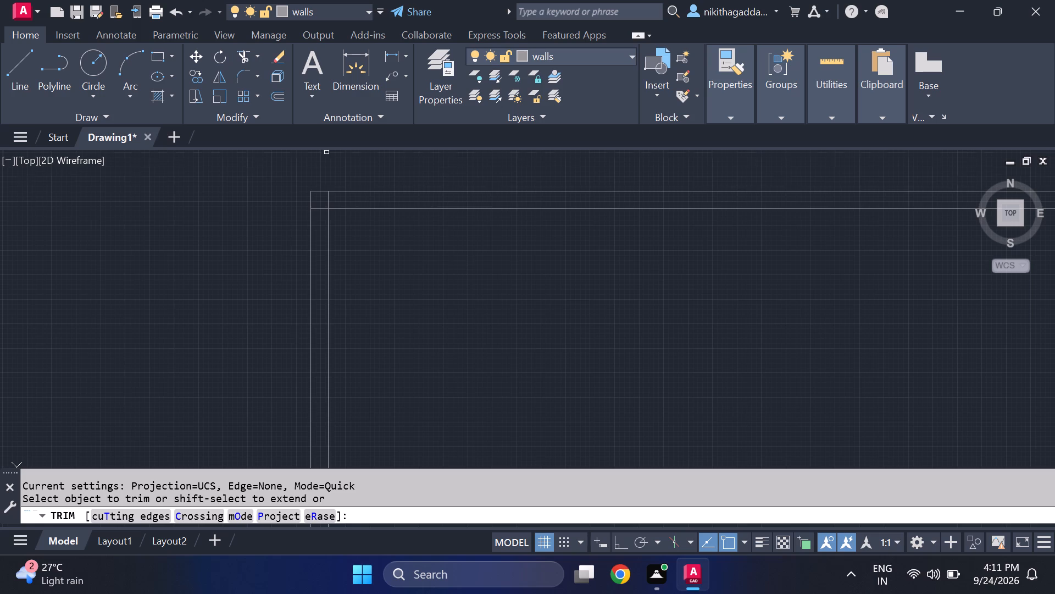
scroll(326, 155, "up", 3)
left_click_drag(367, 305, 306, 370)
Trim the overlapping inner wall line ends at the outline's upper-right corner.
scroll(367, 345, "down", 6)
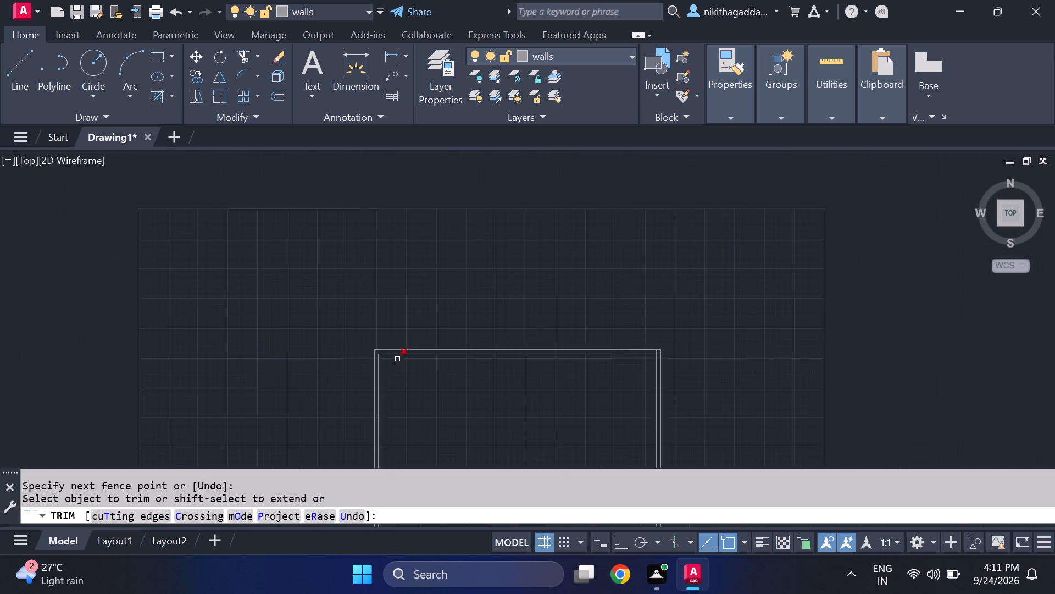
scroll(404, 361, "down", 1)
scroll(574, 362, "up", 6)
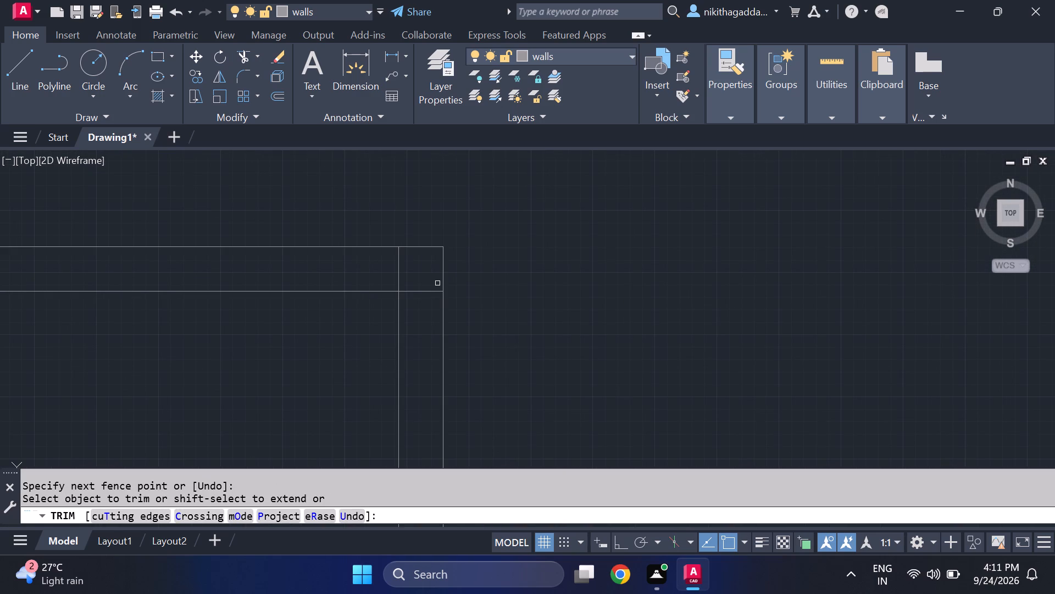
scroll(434, 276, "up", 3)
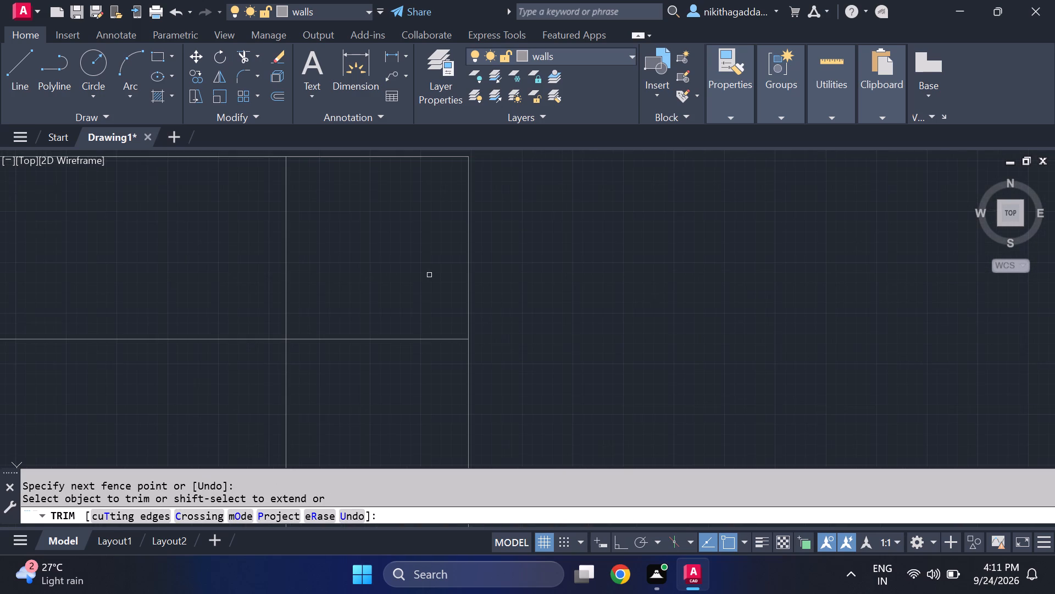
left_click_drag(226, 260, 377, 372)
scroll(387, 345, "down", 6)
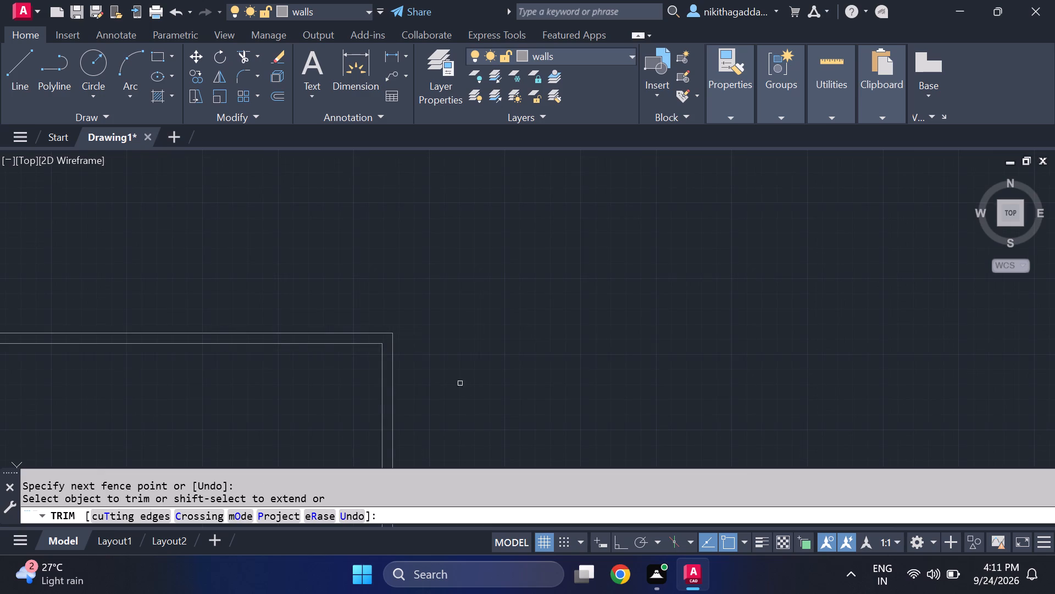
Trim the overlapping inner wall line ends at the outline's lower-right corner.
middle_click_drag(463, 378, 464, 178)
scroll(492, 295, "down", 4)
scroll(471, 389, "up", 3)
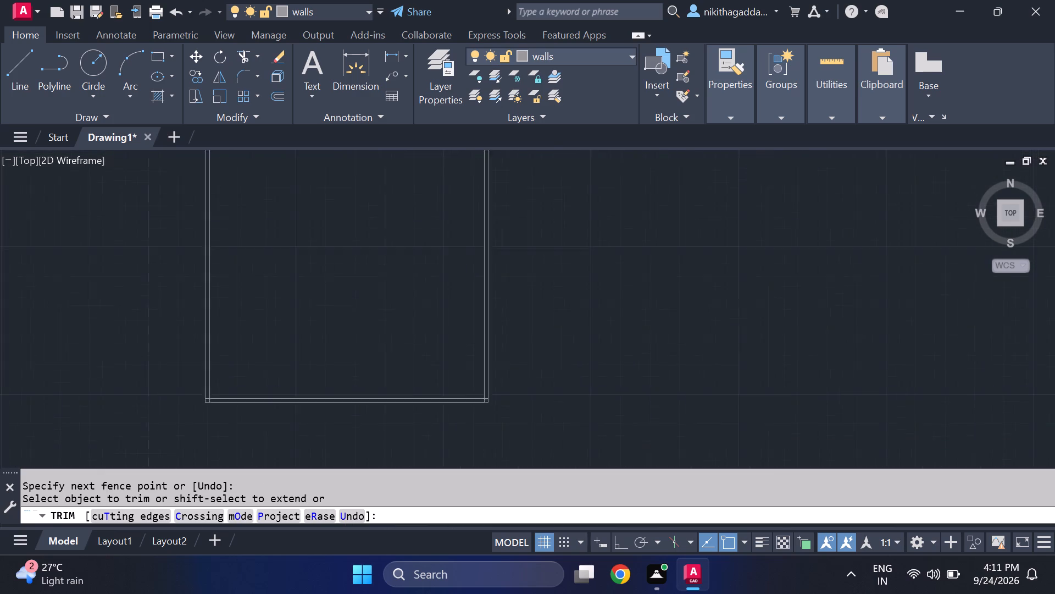
scroll(470, 387, "up", 3)
middle_click_drag(593, 431, 473, 286)
scroll(472, 284, "up", 1)
scroll(420, 341, "up", 2)
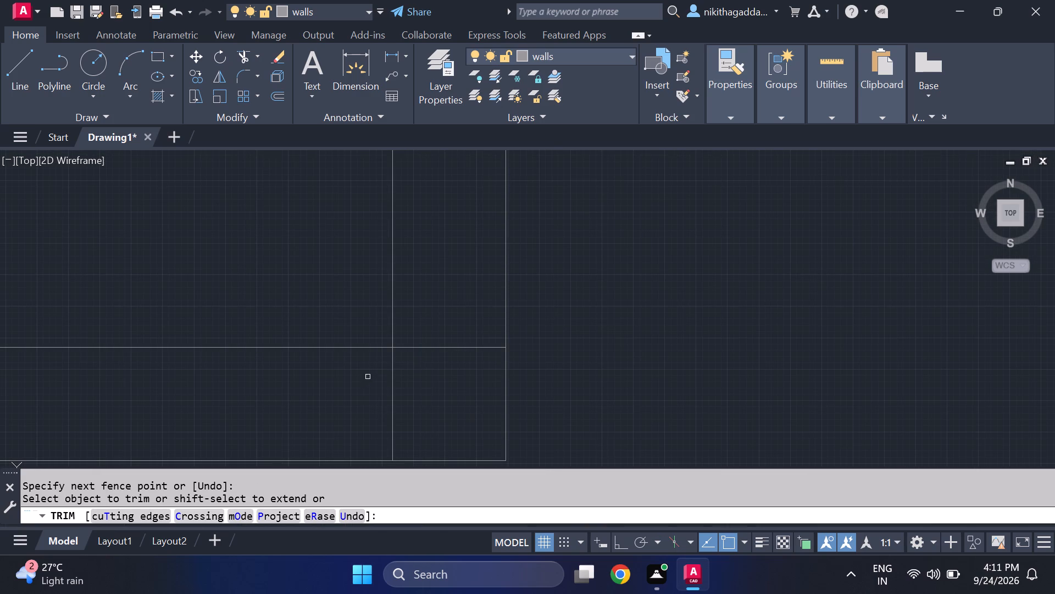
left_click_drag(363, 379, 473, 341)
scroll(474, 318, "down", 6)
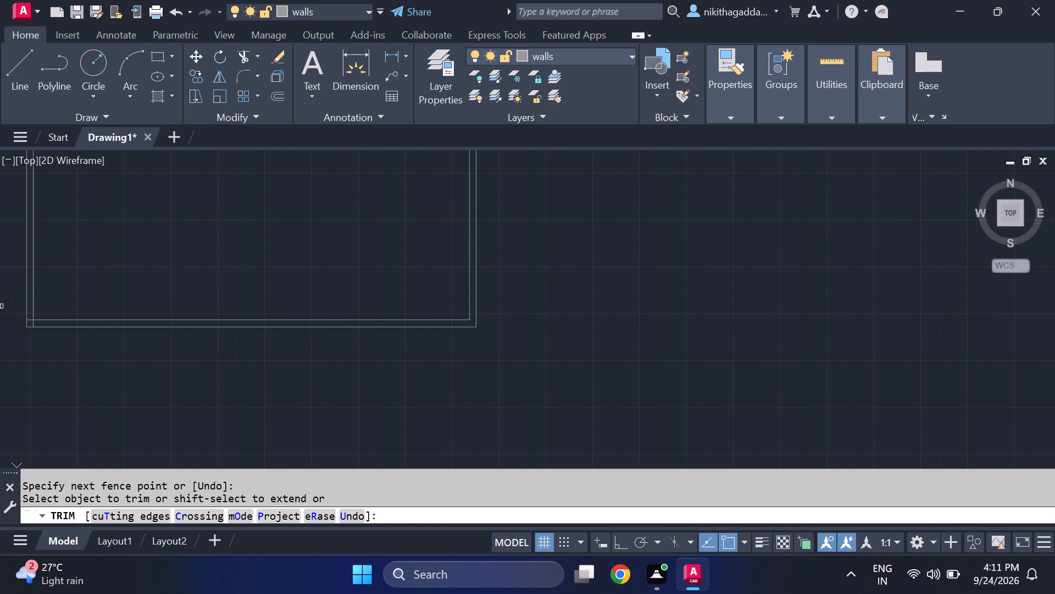
Trim the overlapping inner wall line ends at the outline's lower-left corner and finish trimming.
middle_click_drag(108, 311, 284, 307)
scroll(186, 315, "up", 5)
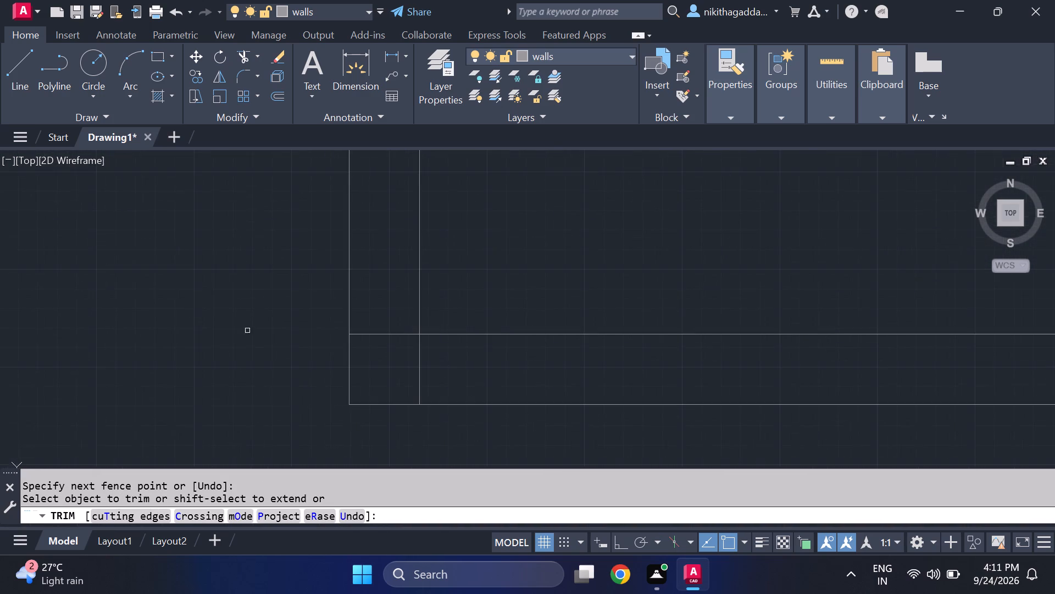
left_click_drag(385, 301, 479, 365)
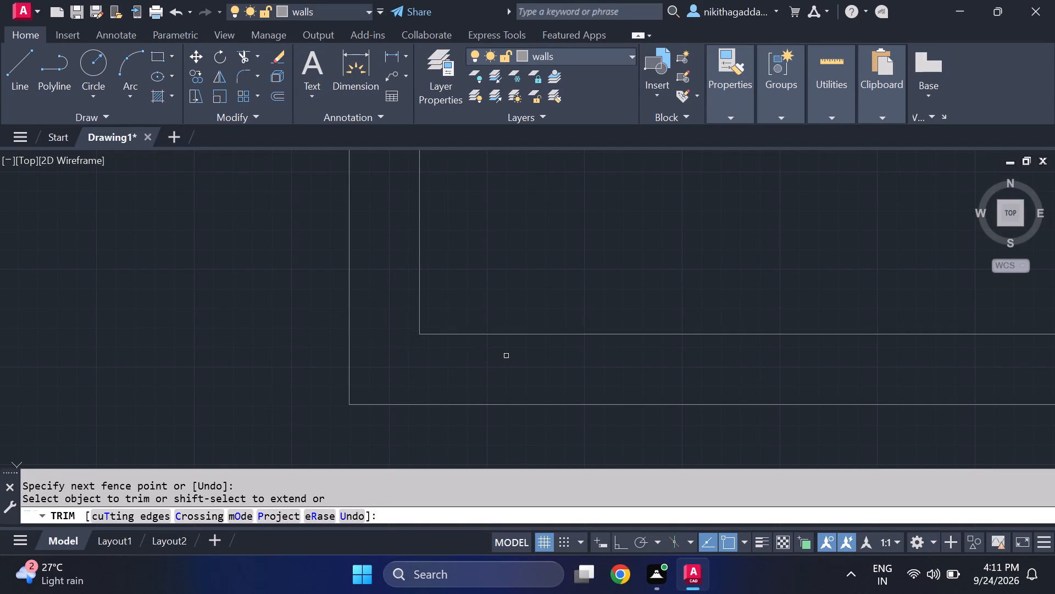
scroll(520, 333, "down", 4)
scroll(580, 273, "down", 2)
middle_click_drag(587, 259, 437, 324)
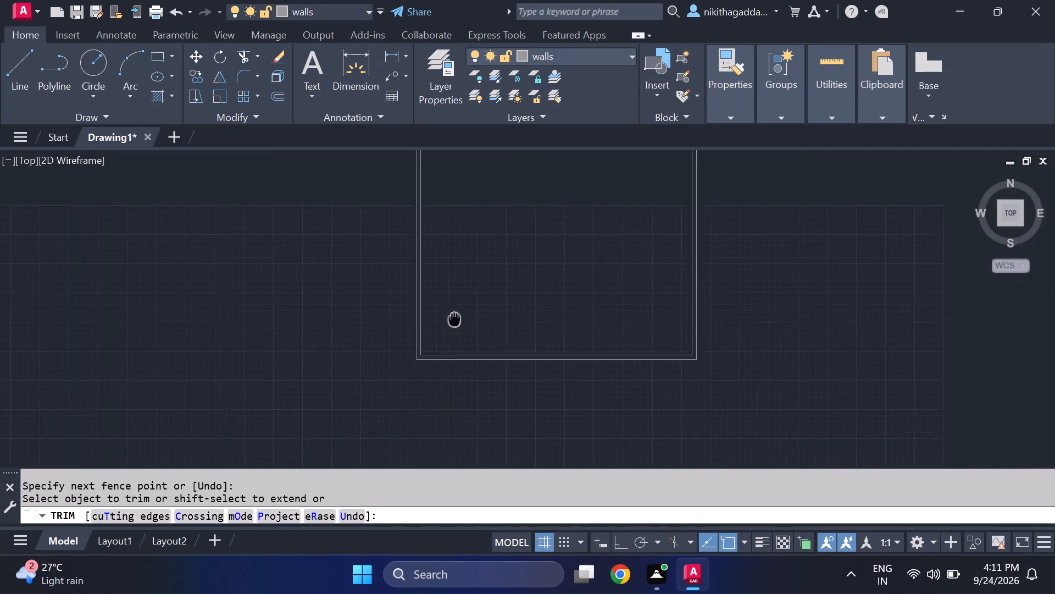
middle_click_drag(437, 324, 260, 414)
scroll(284, 371, "down", 1)
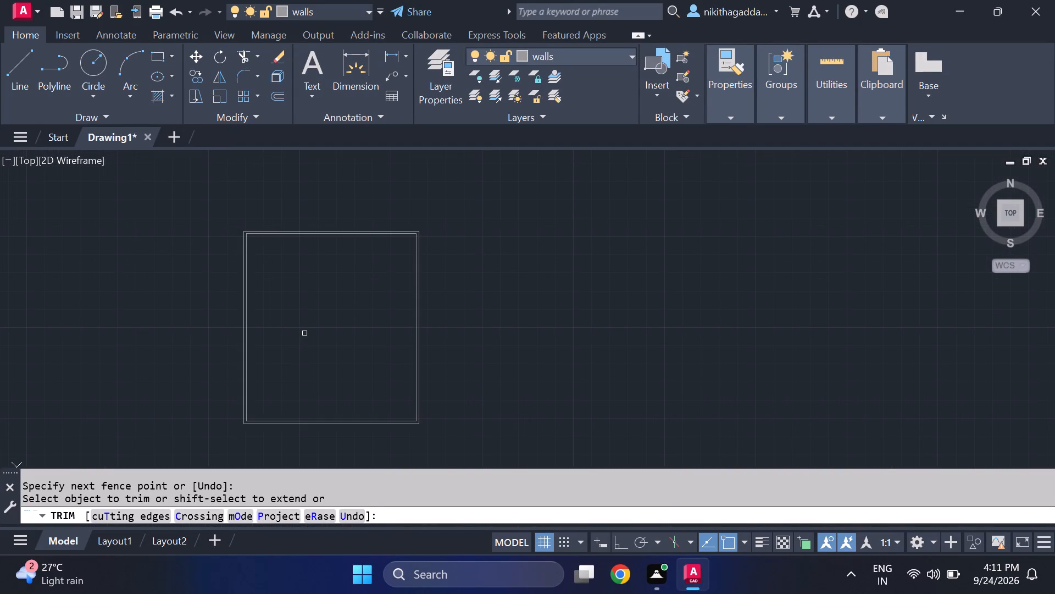
scroll(306, 333, "up", 1)
key("Escape")
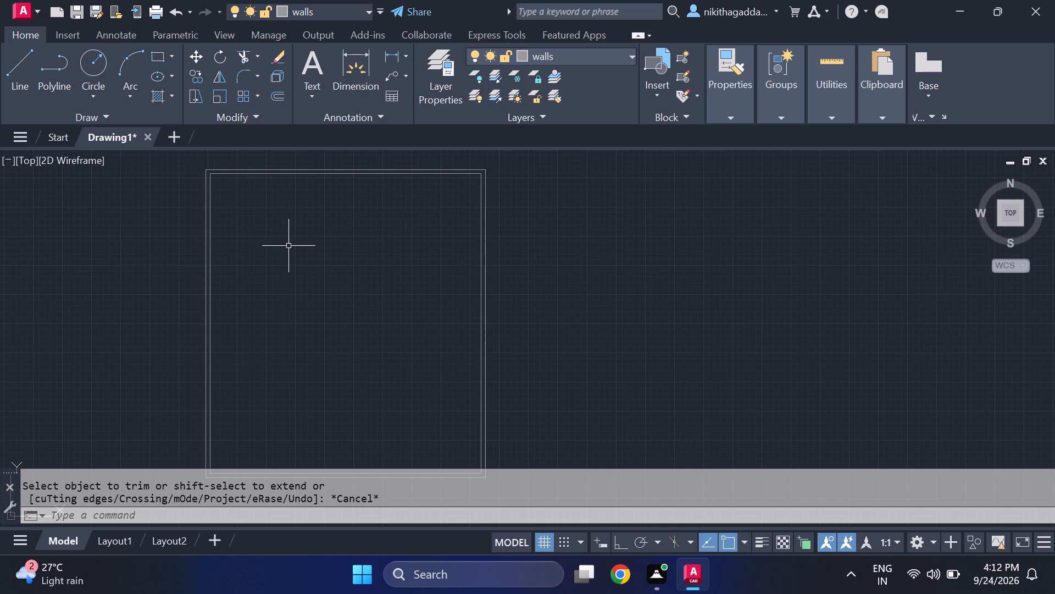
Offset the left wall's inner line 17' to the right for the first vertical partition.
scroll(279, 235, "up", 1)
middle_click_drag(272, 258, 253, 382)
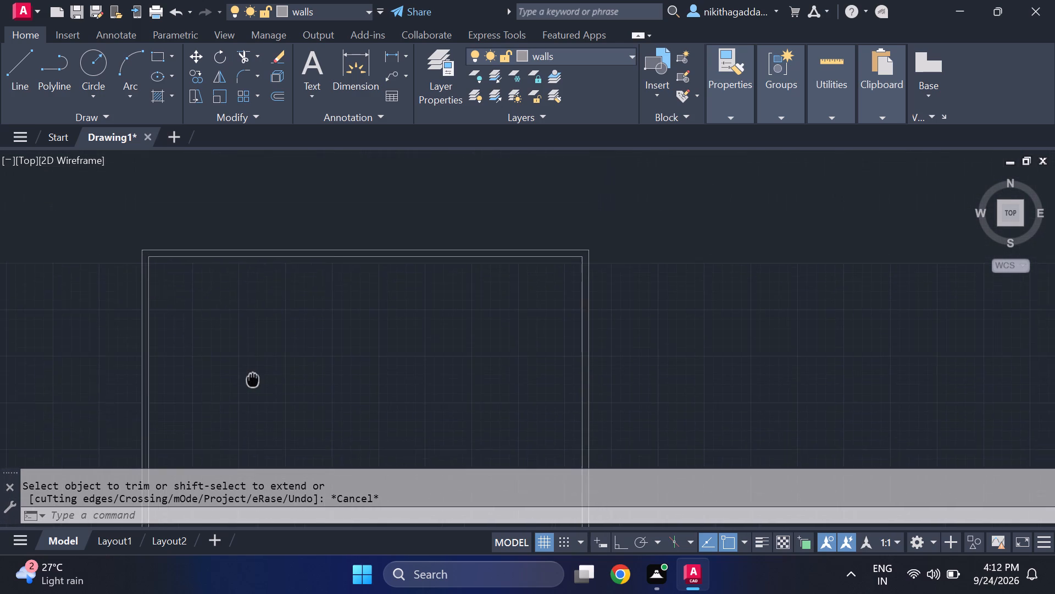
middle_click_drag(253, 382, 233, 344)
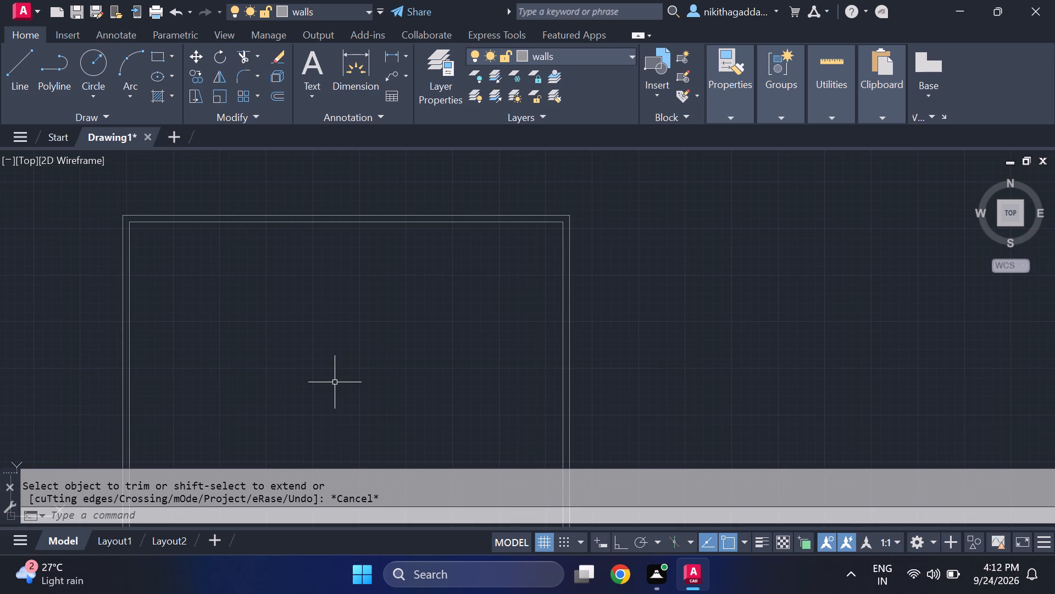
type("of")
key("Return")
key("1")
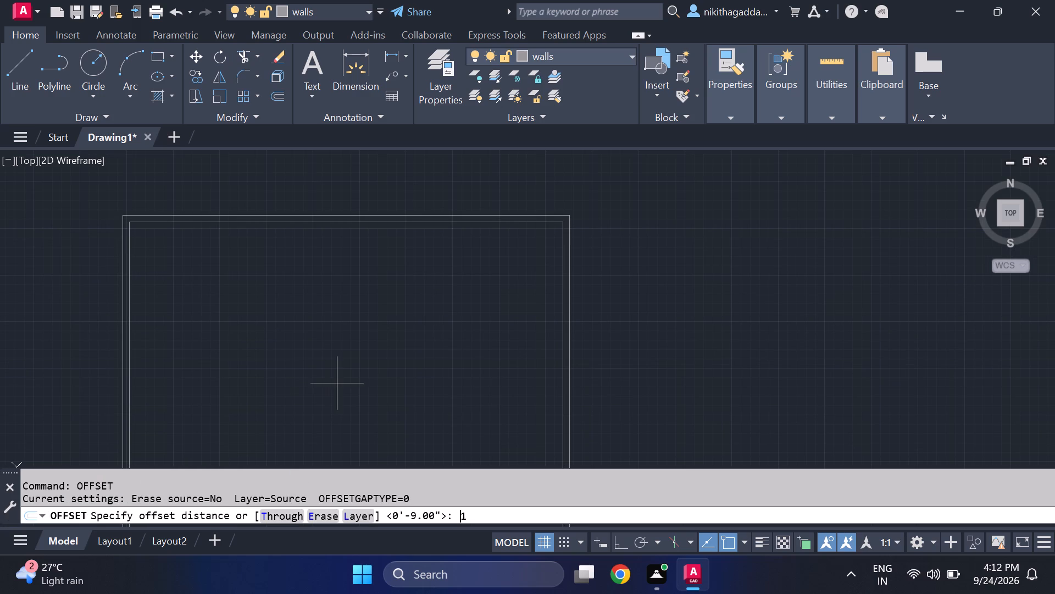
key("7")
key("apostrophe")
key("Return")
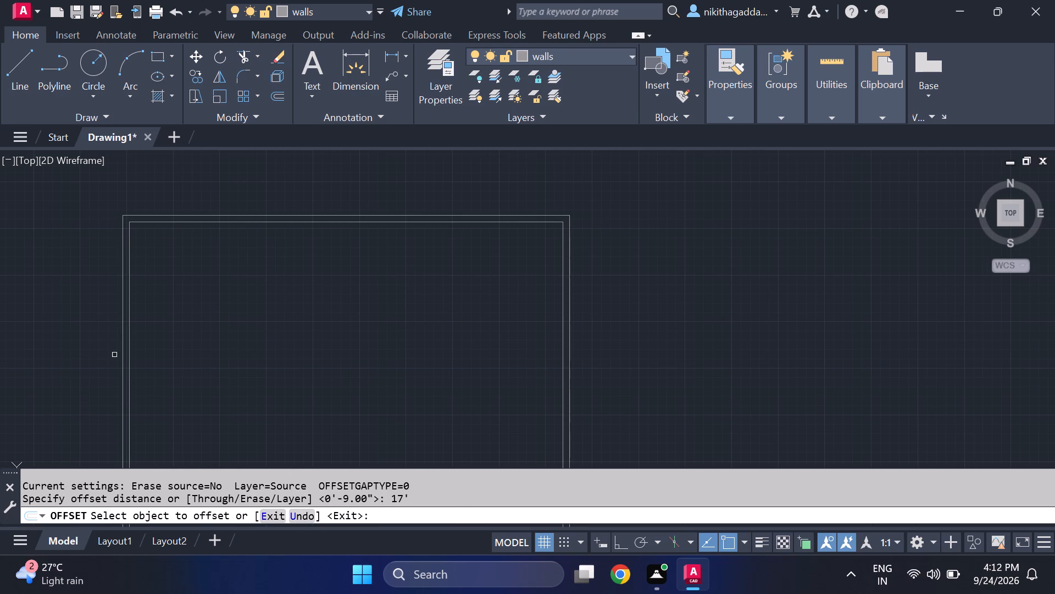
left_click(130, 333)
left_click(348, 311)
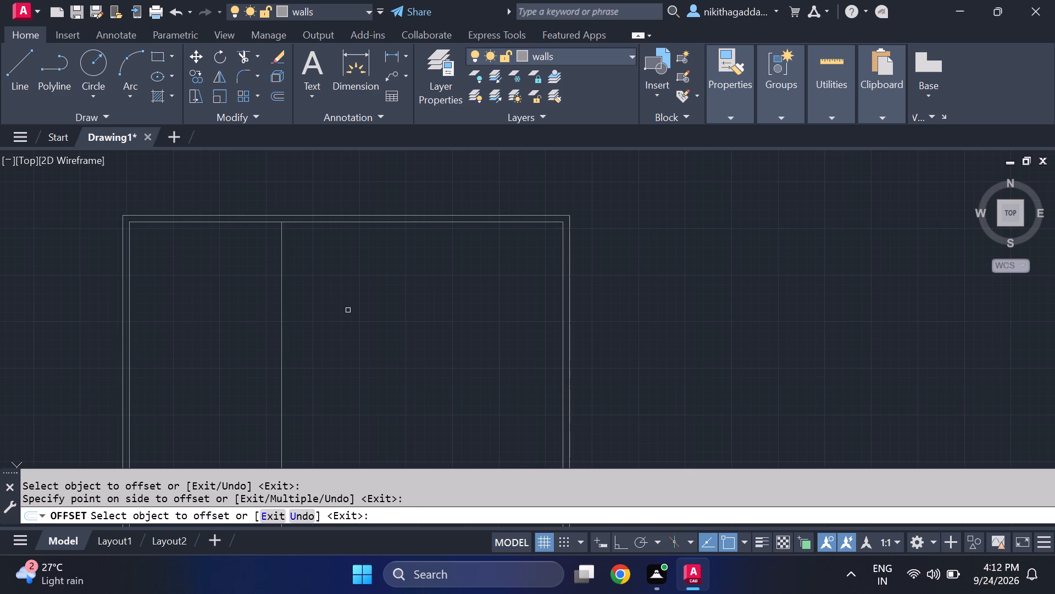
key("Escape")
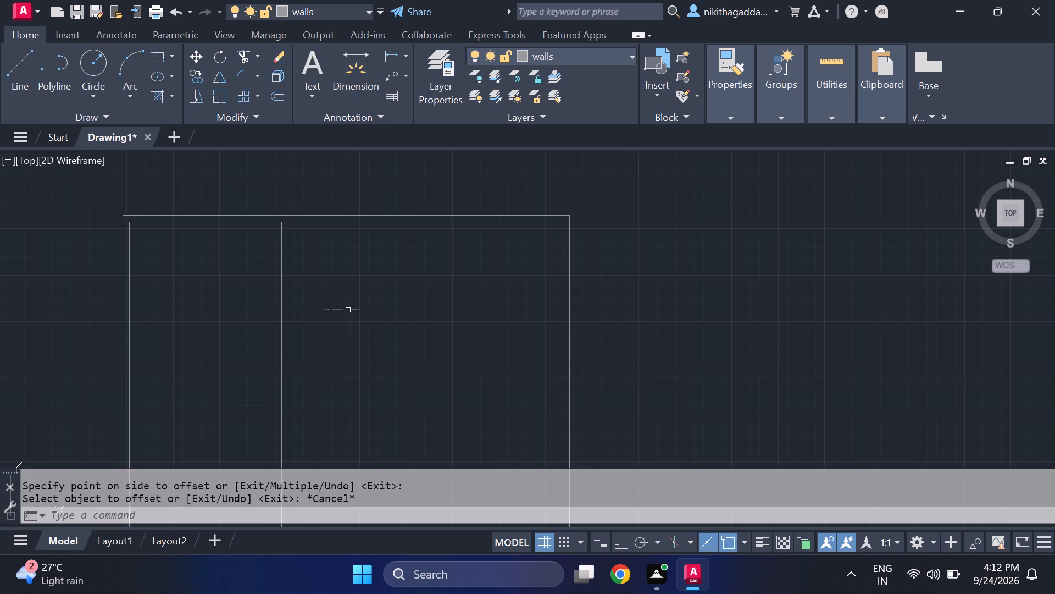
Offset the new vertical partition line 4.5" to the right to give the partition its thickness.
type("of")
key("shift+Return")
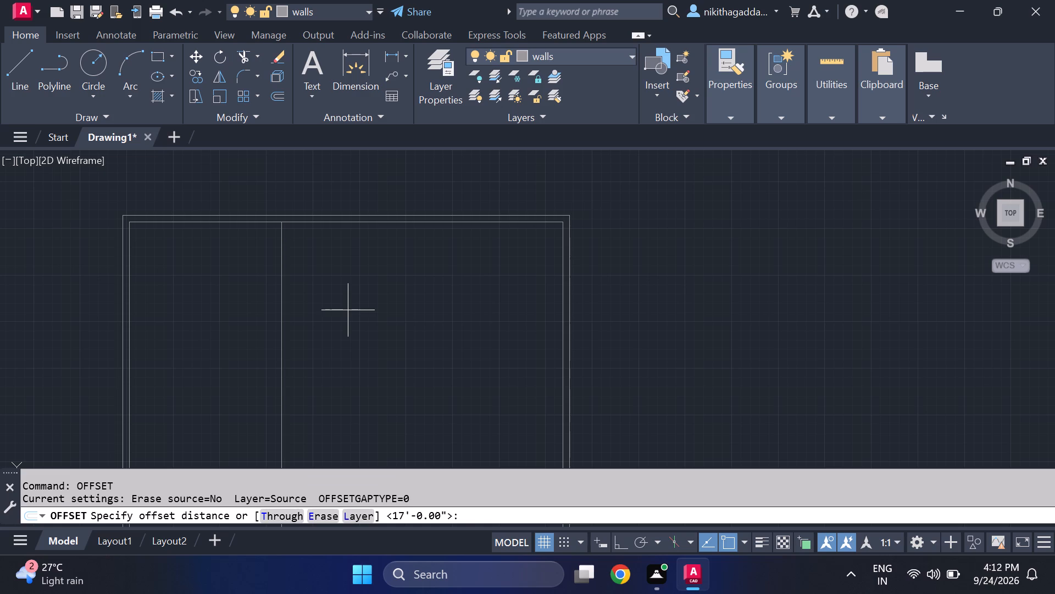
key("4")
type(".5")
key("shift+quotedbl")
key("Return")
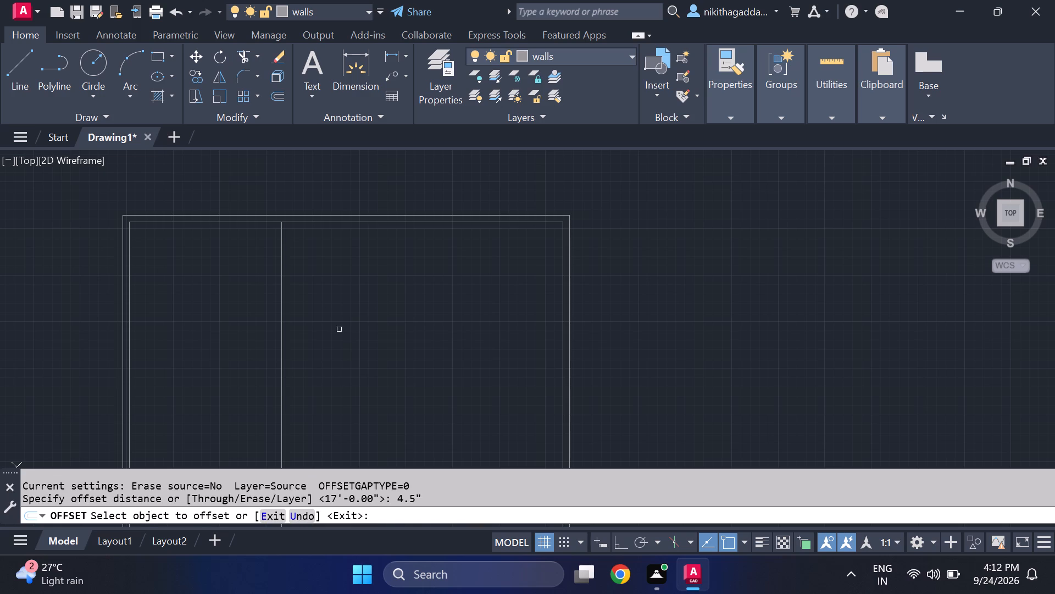
left_click(280, 409)
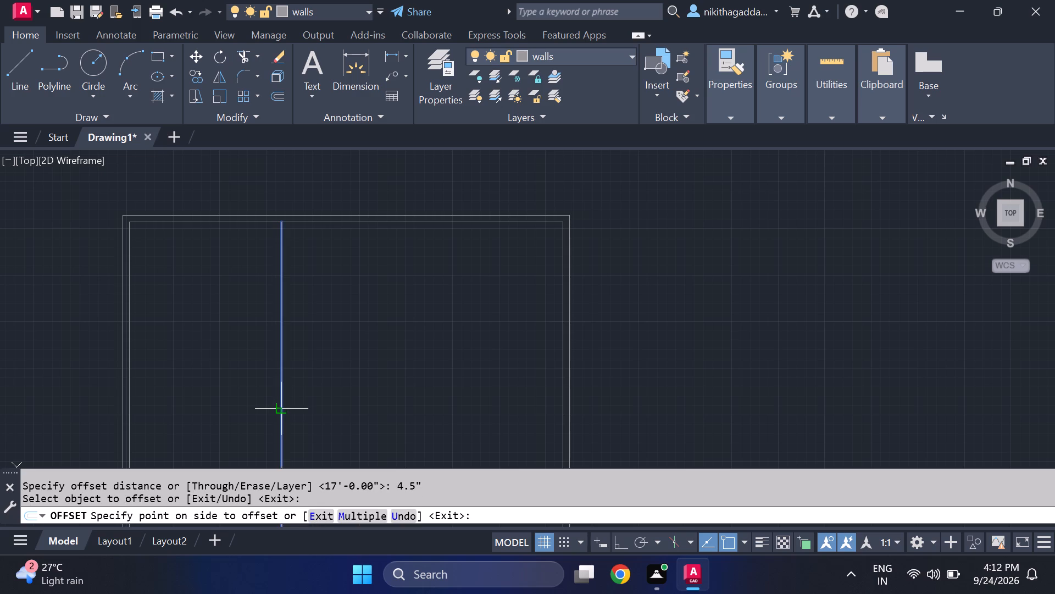
left_click(326, 408)
key("Escape")
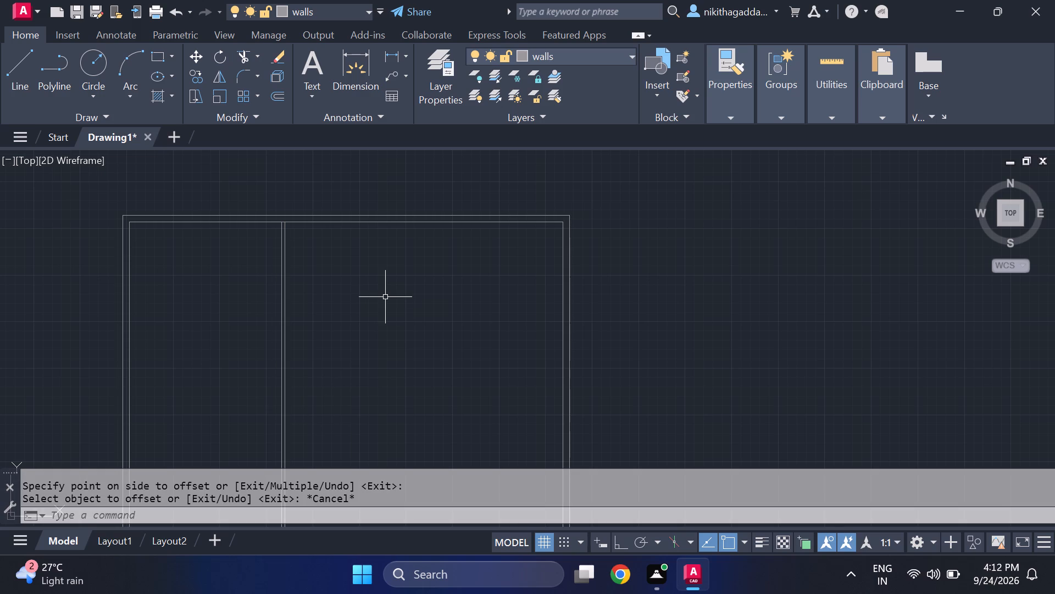
Offset the first partition's right line 4'8" to the right for a second vertical partition.
middle_click_drag(362, 285, 352, 287)
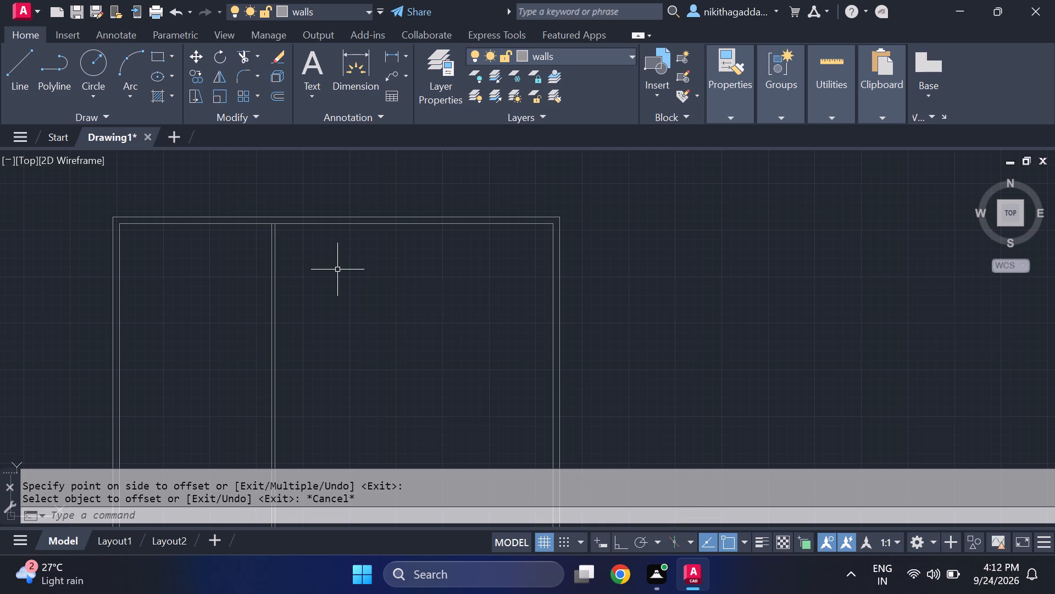
type("of")
key("Return")
type("4'8")
key("shift+quotedbl")
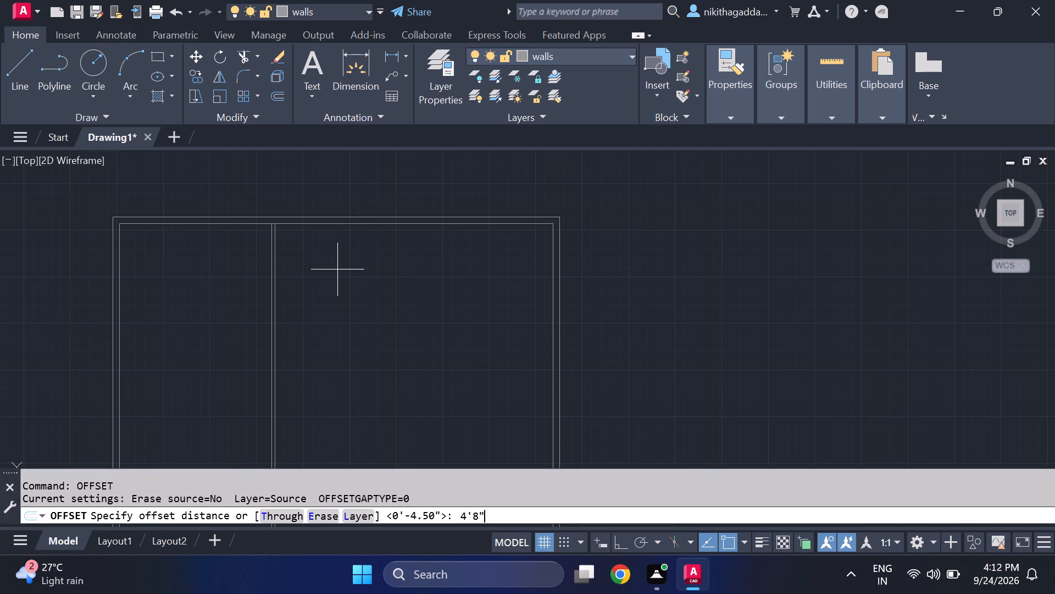
key("Return")
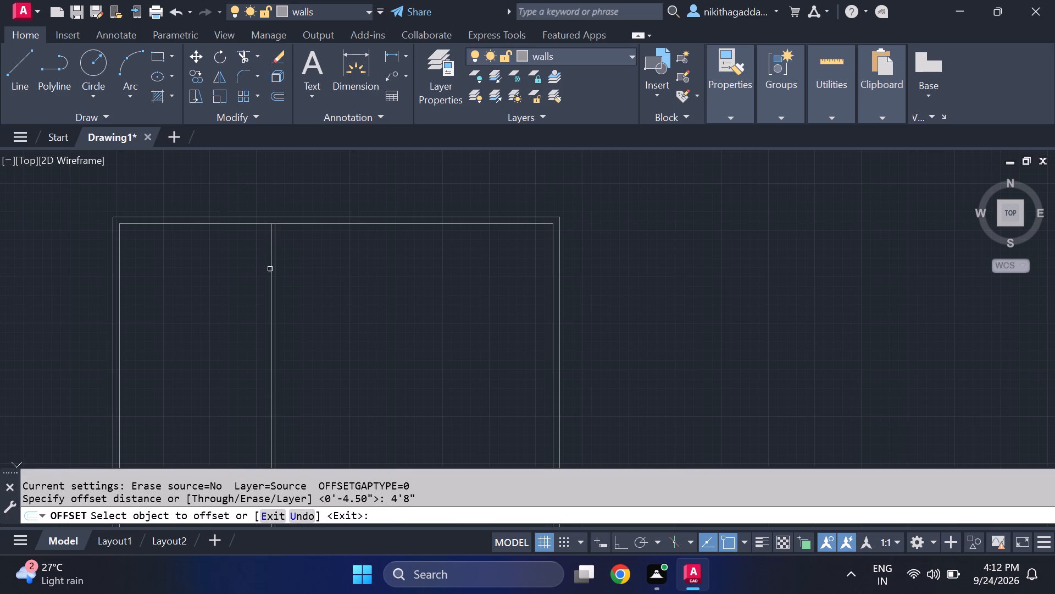
left_click(276, 264)
left_click(398, 281)
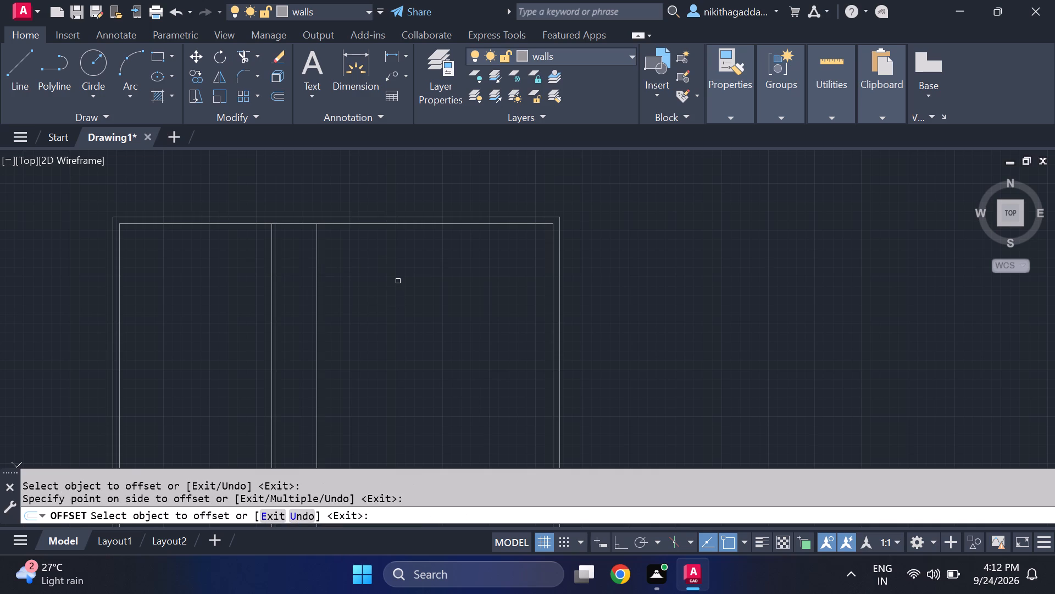
key("Escape")
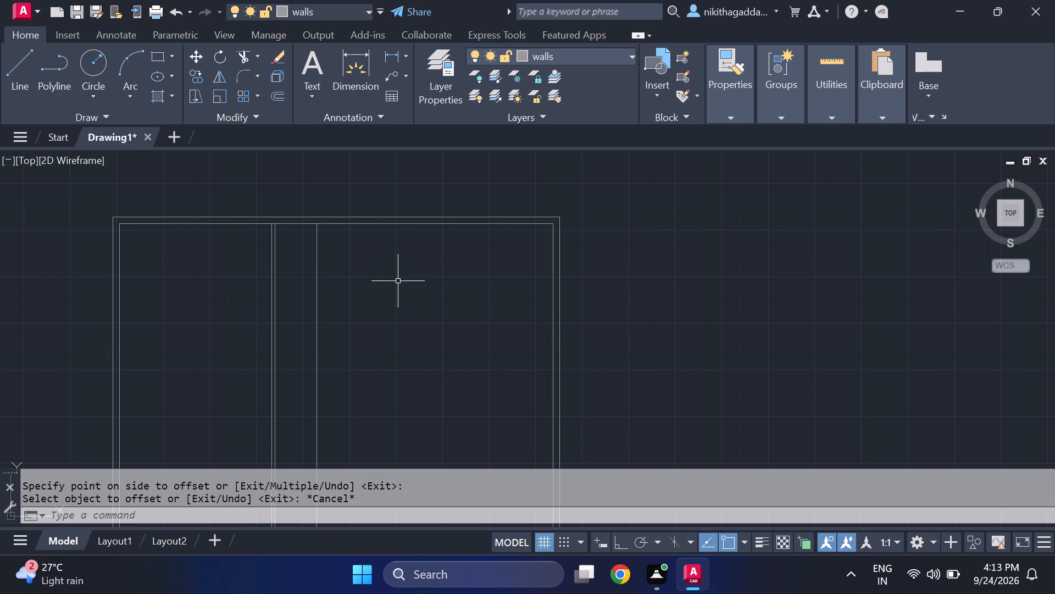
Offset the second partition's line 4.5" to the right to give that partition its thickness.
type("of")
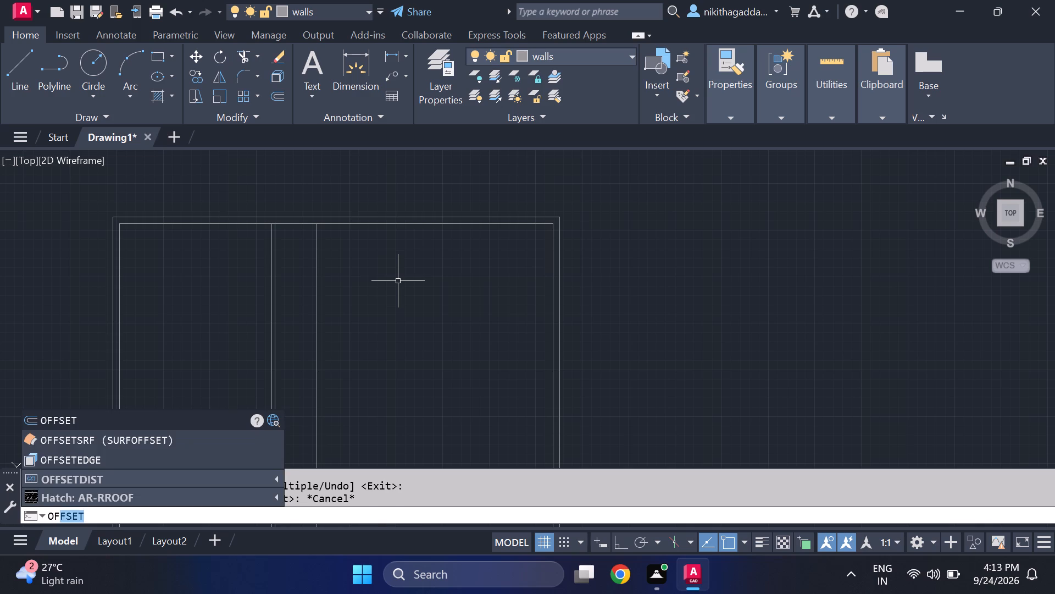
key("Return")
type("4.5")
key("shift+quotedbl")
key("Return")
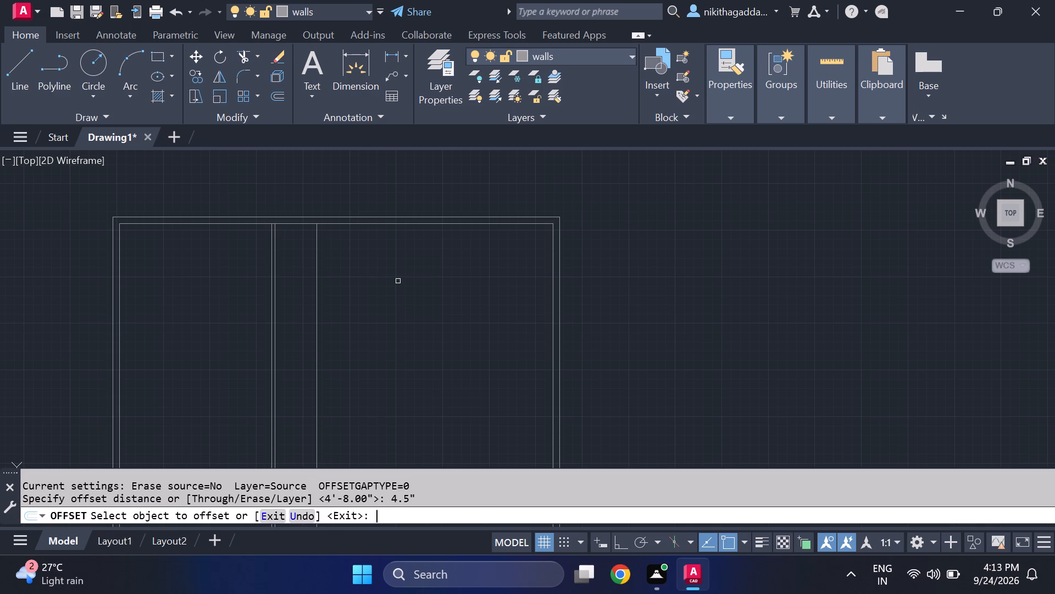
left_click(317, 289)
left_click(351, 301)
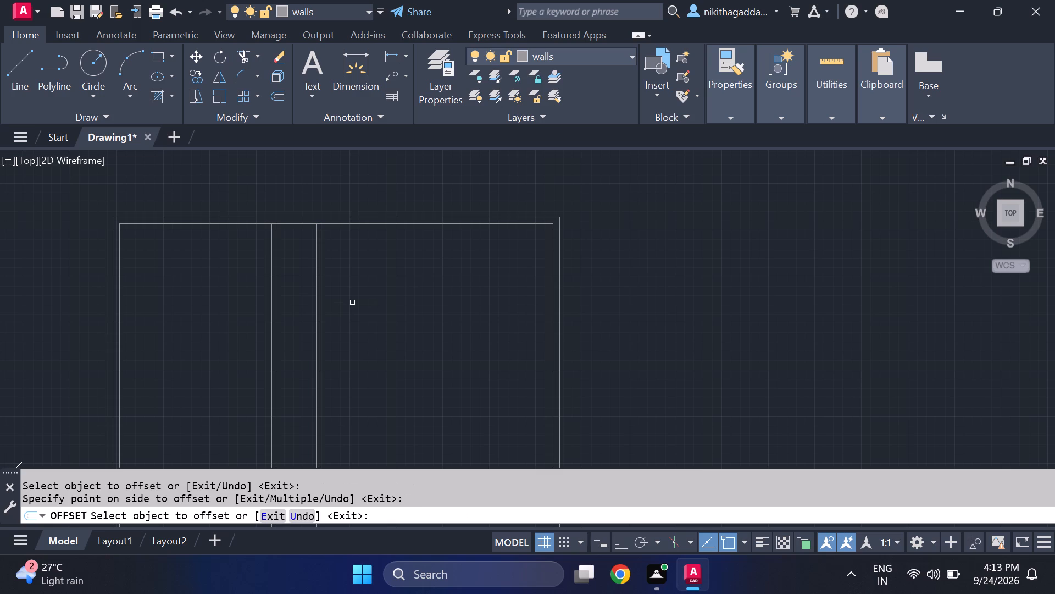
Offset the top wall's inner line 4'8" downward for a horizontal partition.
key("Escape")
type("of")
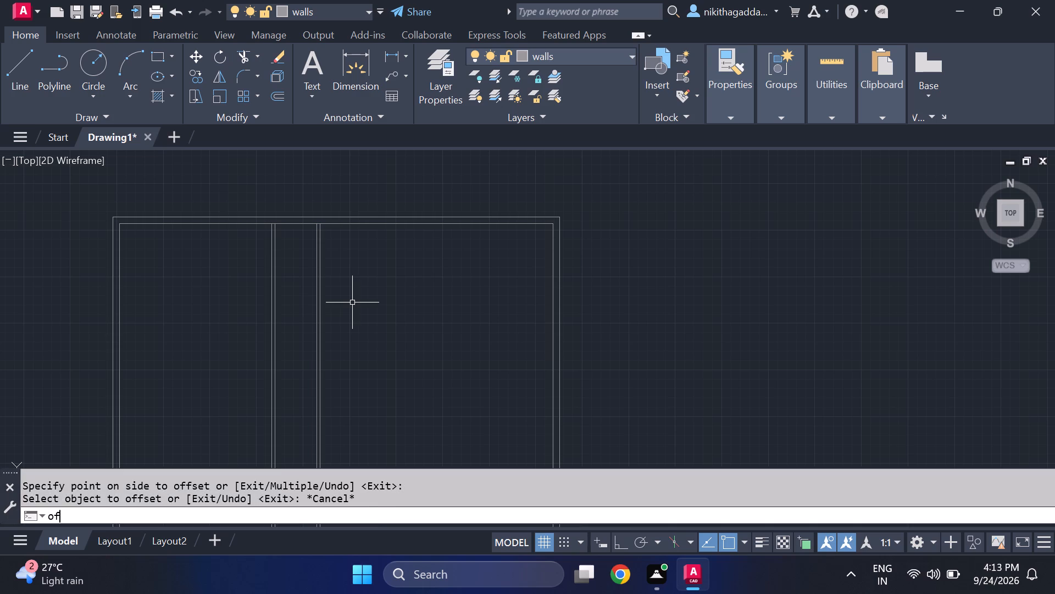
key("Return")
type("4'")
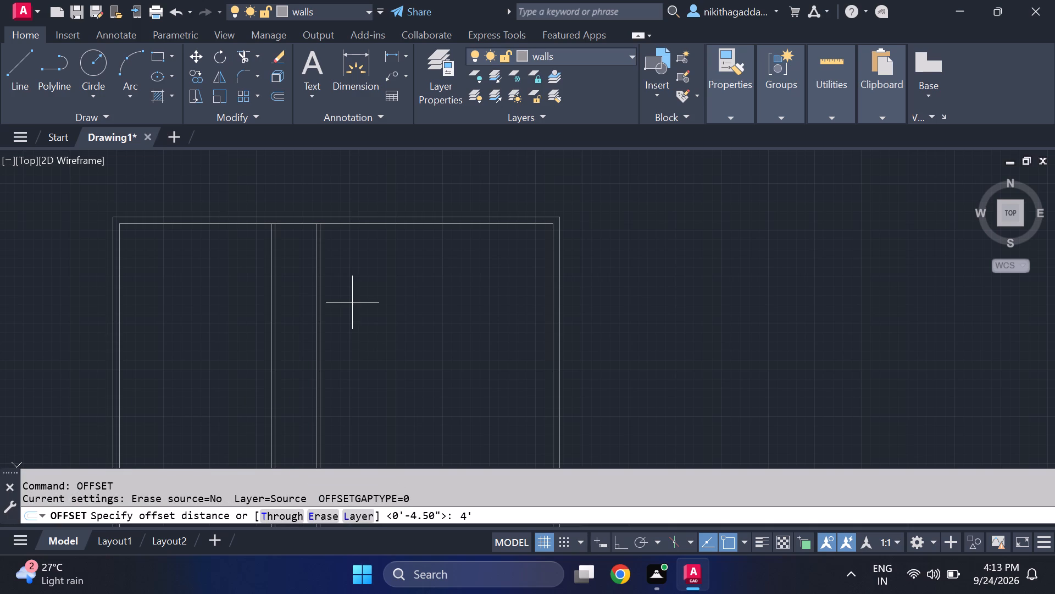
key("8")
key("shift+quotedbl")
key("Return")
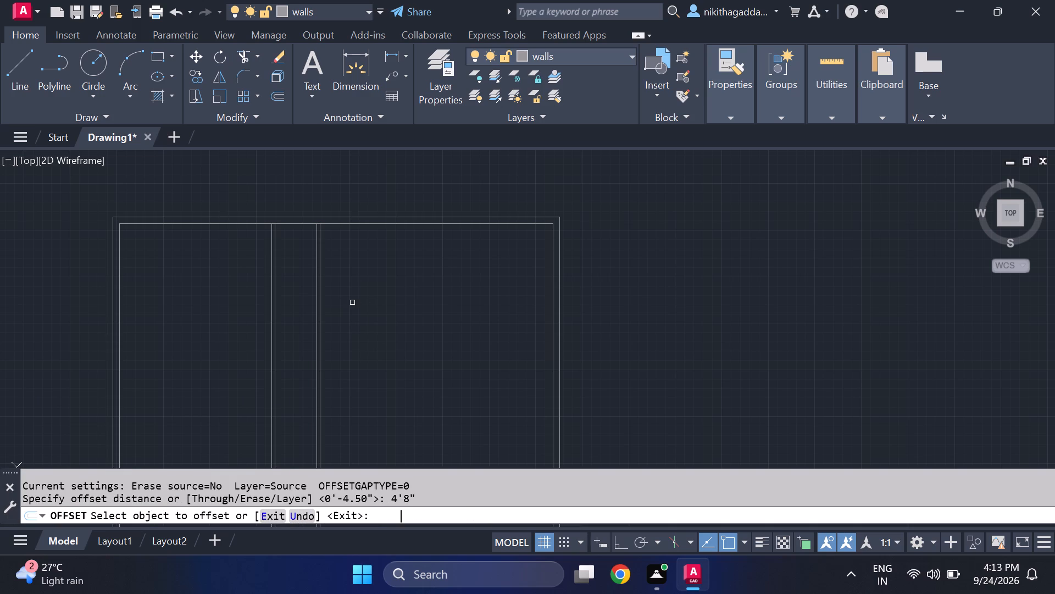
left_click(288, 224)
left_click(290, 318)
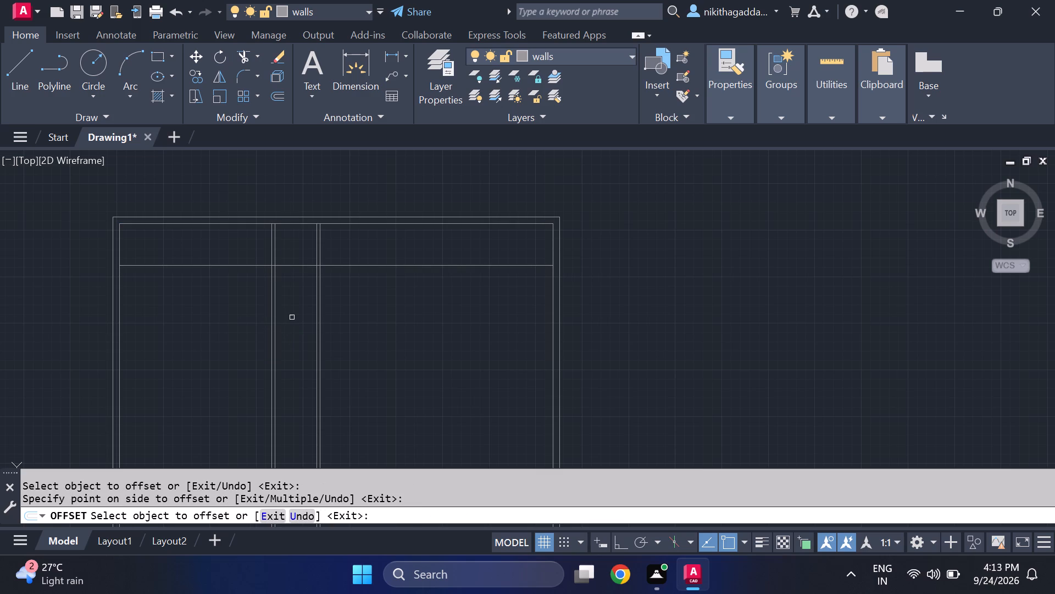
key("Escape")
Offset the new horizontal partition line 4.5" downward to give the partition its thickness.
type("of")
key("Return")
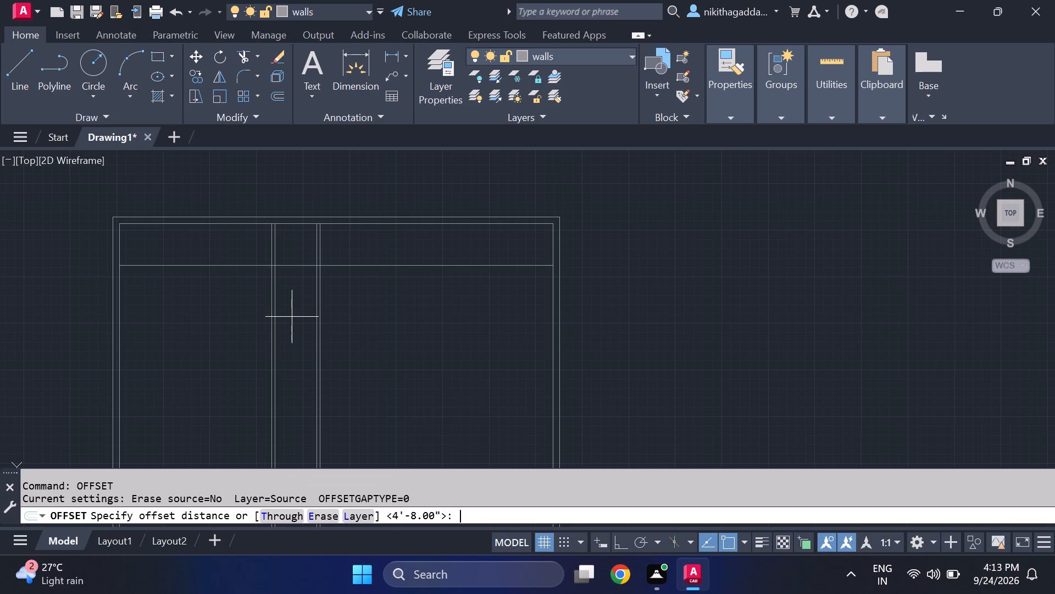
key("4")
type(".5")
key("shift+quotedbl")
key("Return")
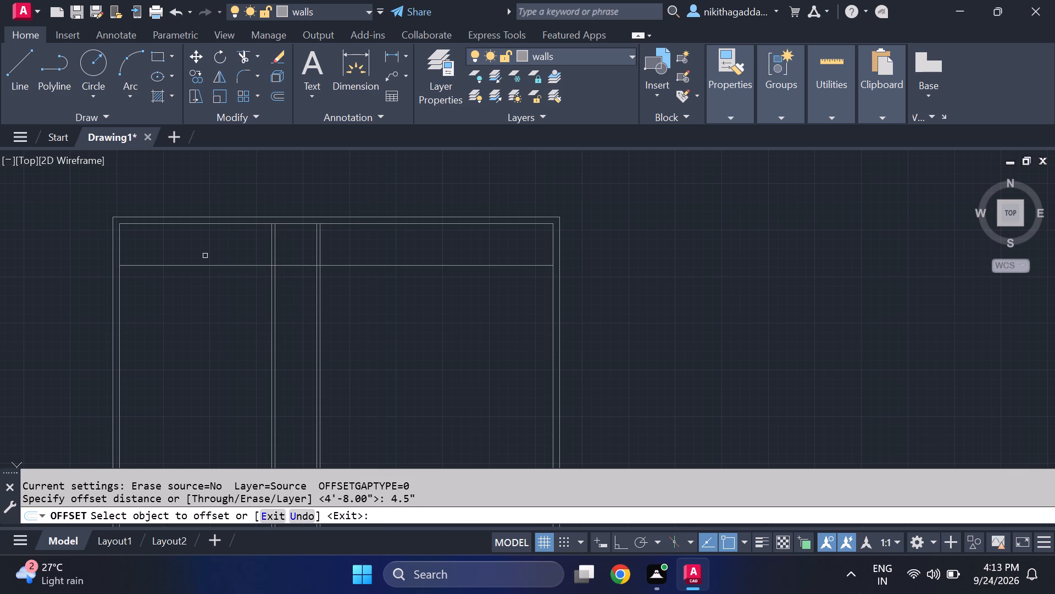
left_click(293, 267)
left_click(297, 307)
key("Escape")
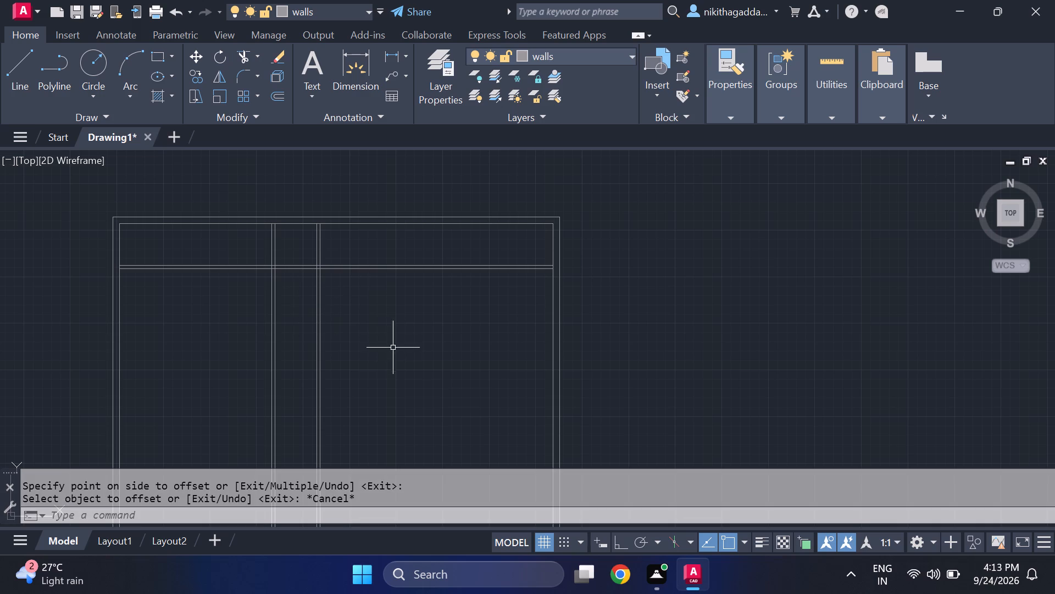
Trim the second vertical partition below the horizontal partition, and the horizontal partition to the left of the first vertical partition.
type("tr")
key("Return")
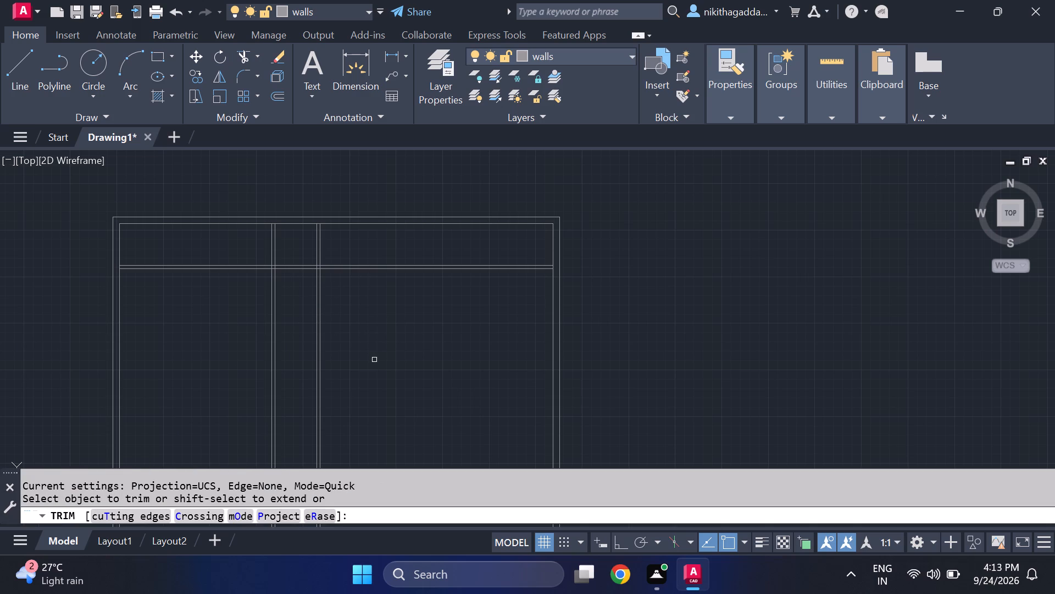
left_click_drag(370, 355, 302, 454)
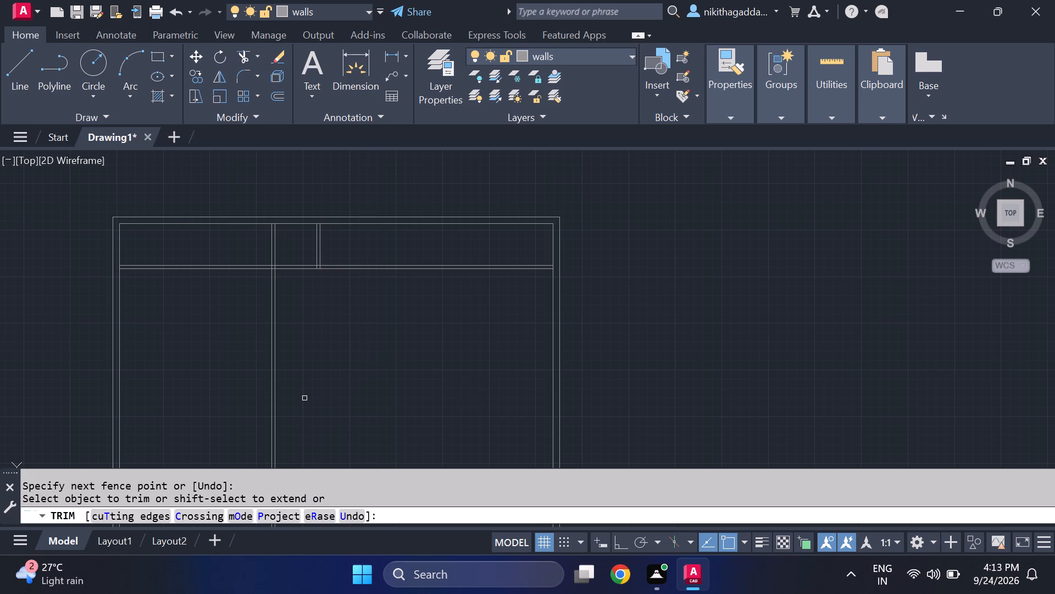
left_click_drag(209, 244, 207, 326)
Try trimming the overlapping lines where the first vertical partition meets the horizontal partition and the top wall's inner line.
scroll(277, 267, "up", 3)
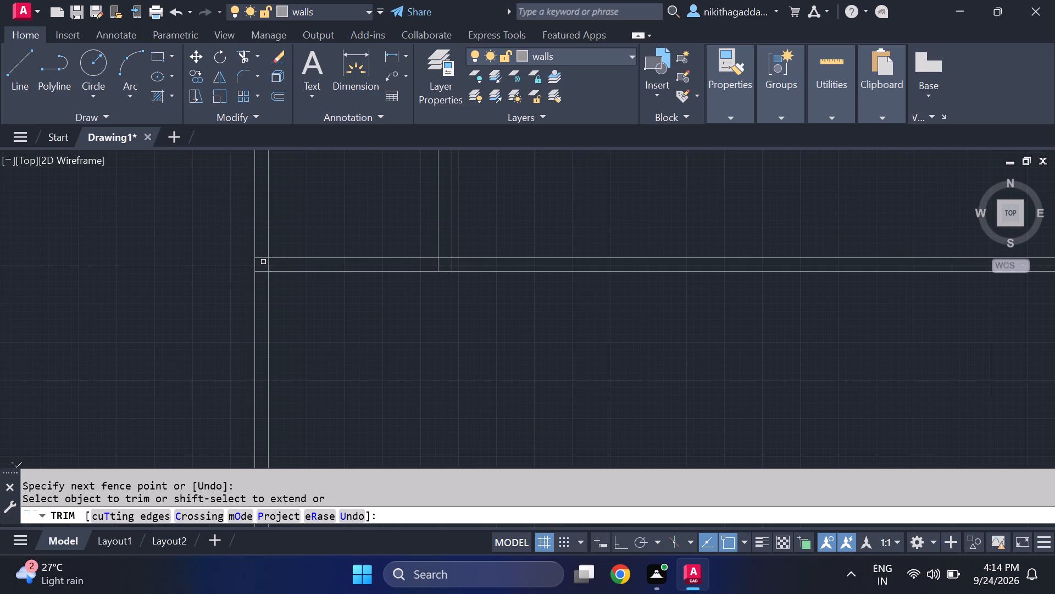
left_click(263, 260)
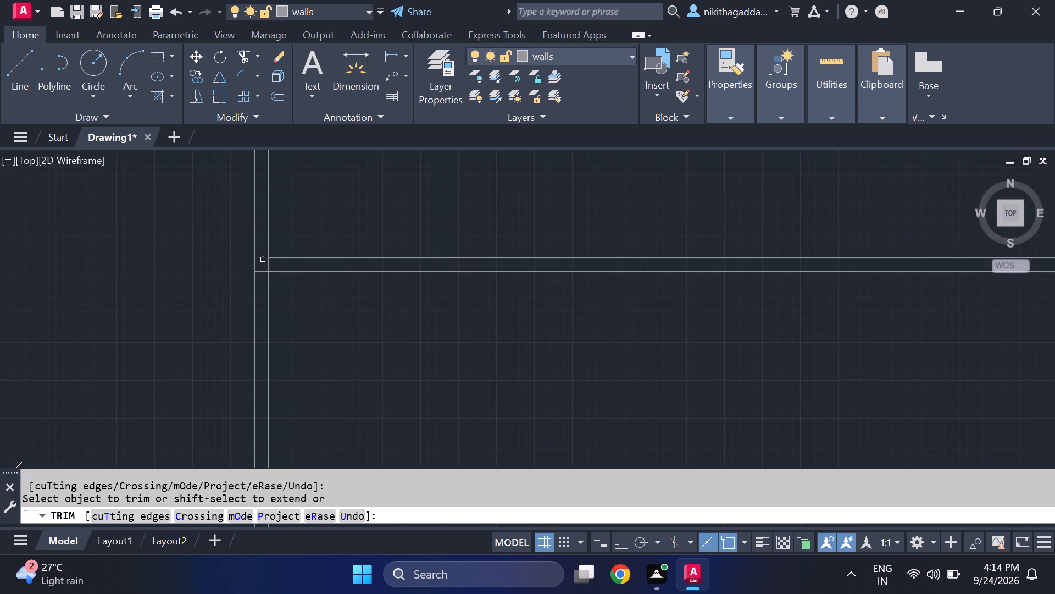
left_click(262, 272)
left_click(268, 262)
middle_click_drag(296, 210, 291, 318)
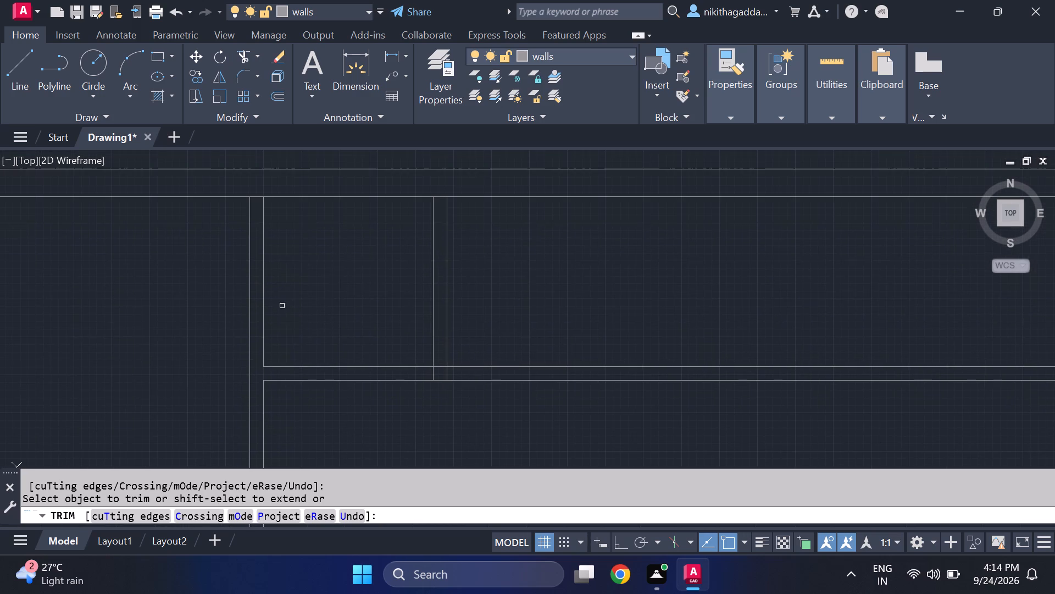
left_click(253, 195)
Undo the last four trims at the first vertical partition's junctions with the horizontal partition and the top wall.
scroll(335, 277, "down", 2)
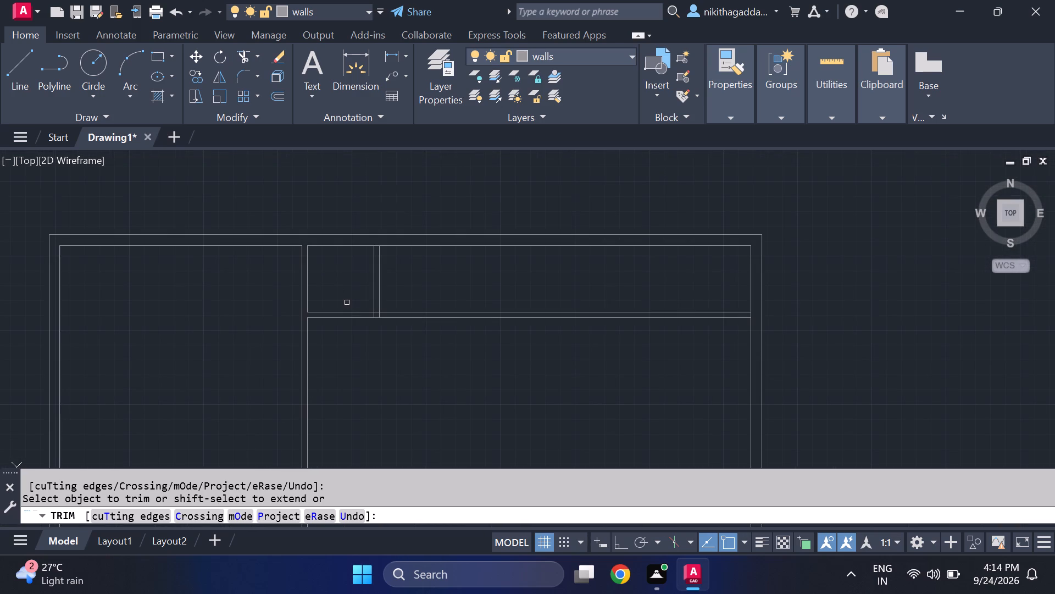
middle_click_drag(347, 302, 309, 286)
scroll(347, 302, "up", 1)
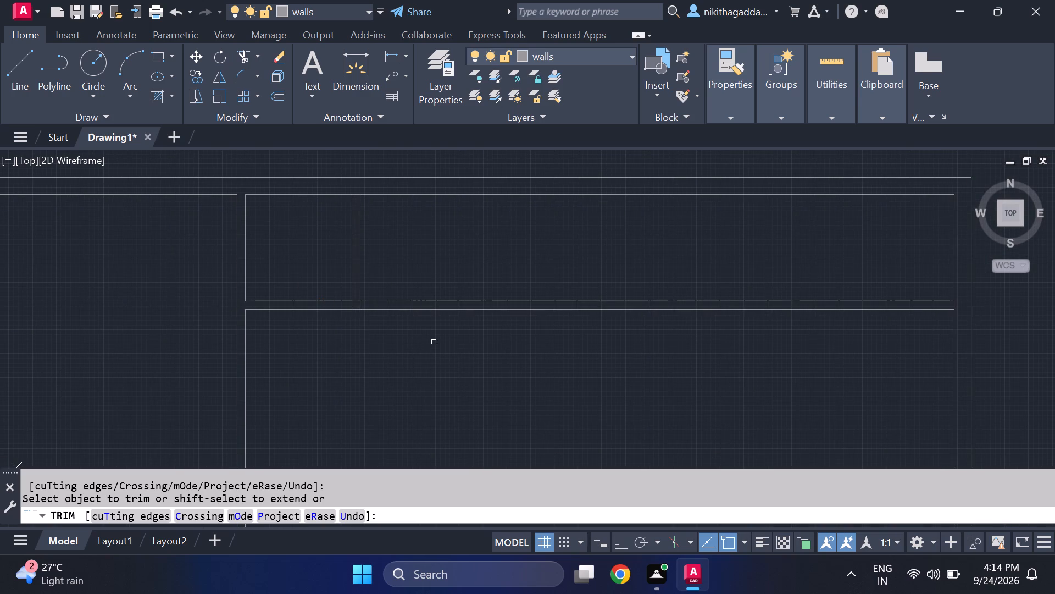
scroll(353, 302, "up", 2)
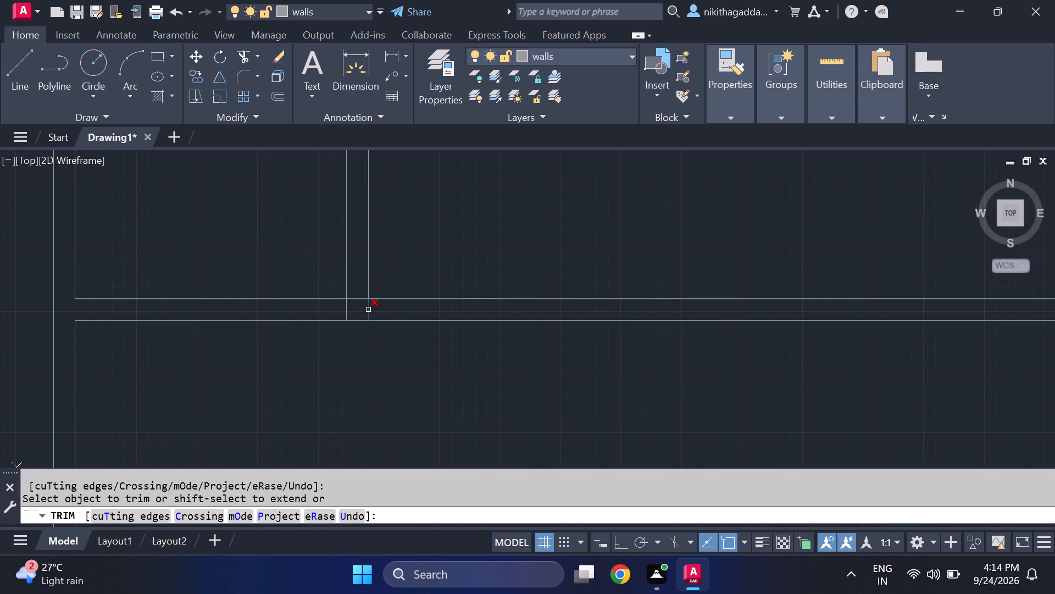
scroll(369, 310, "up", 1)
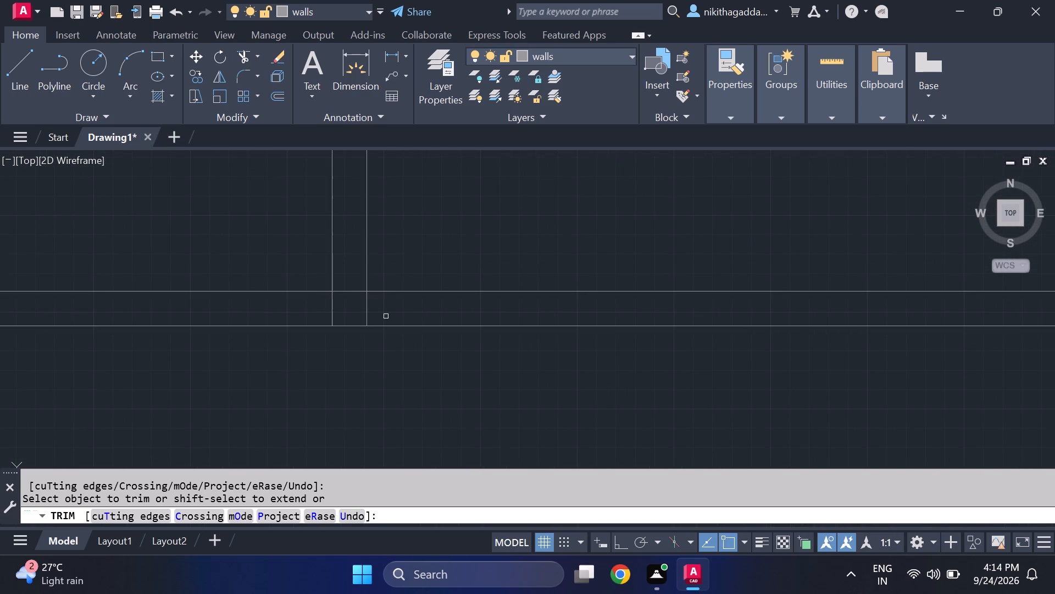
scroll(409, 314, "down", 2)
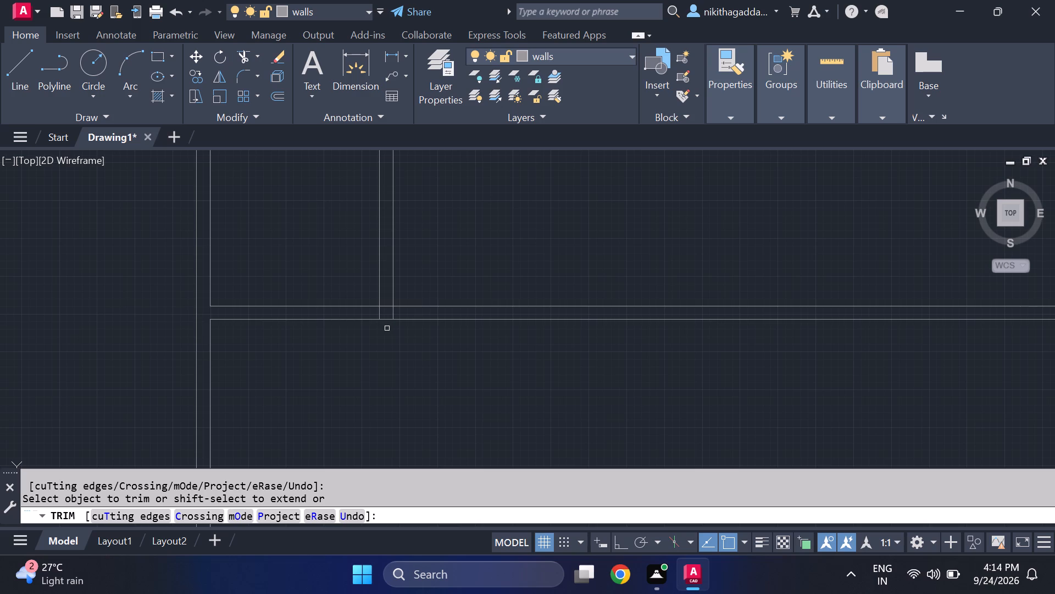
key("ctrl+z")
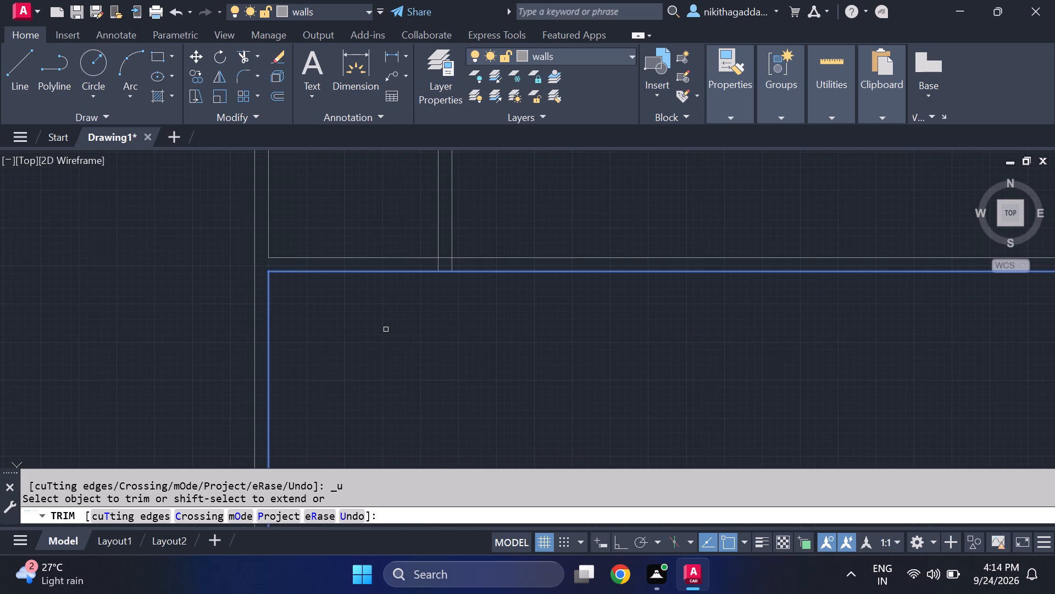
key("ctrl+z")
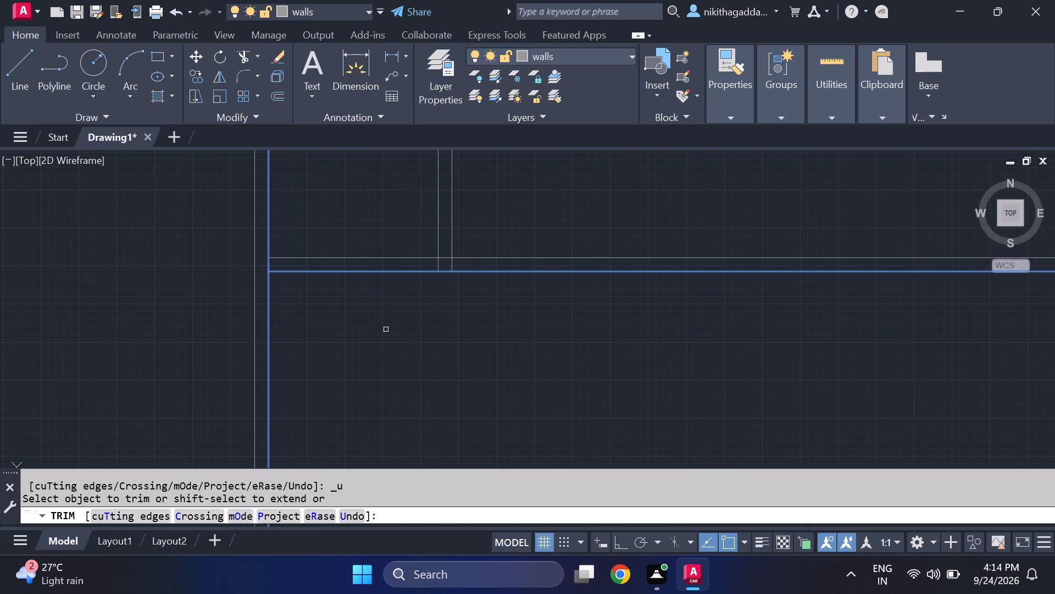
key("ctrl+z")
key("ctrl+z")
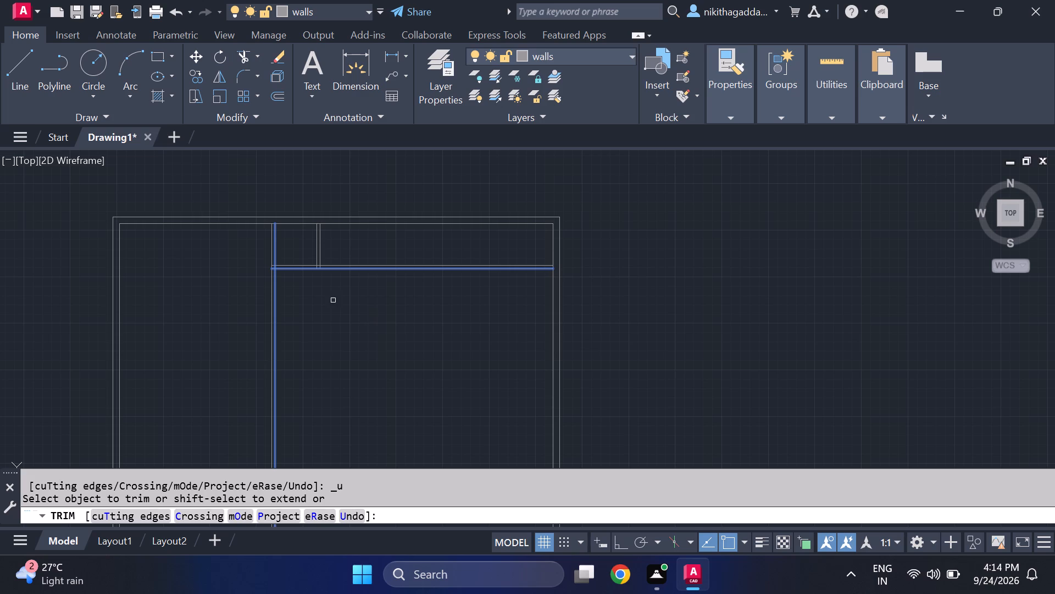
Trim the first partition's right line and the lower horizontal line's stub at their junction, plus the second partition's ends inside the horizontal partition.
scroll(321, 247, "up", 3)
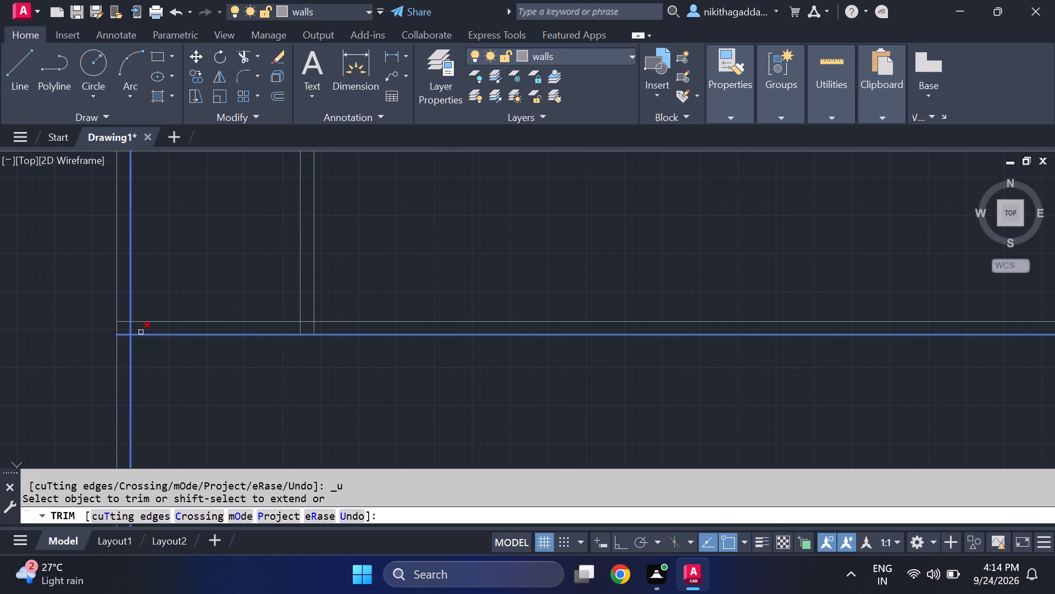
left_click(131, 329)
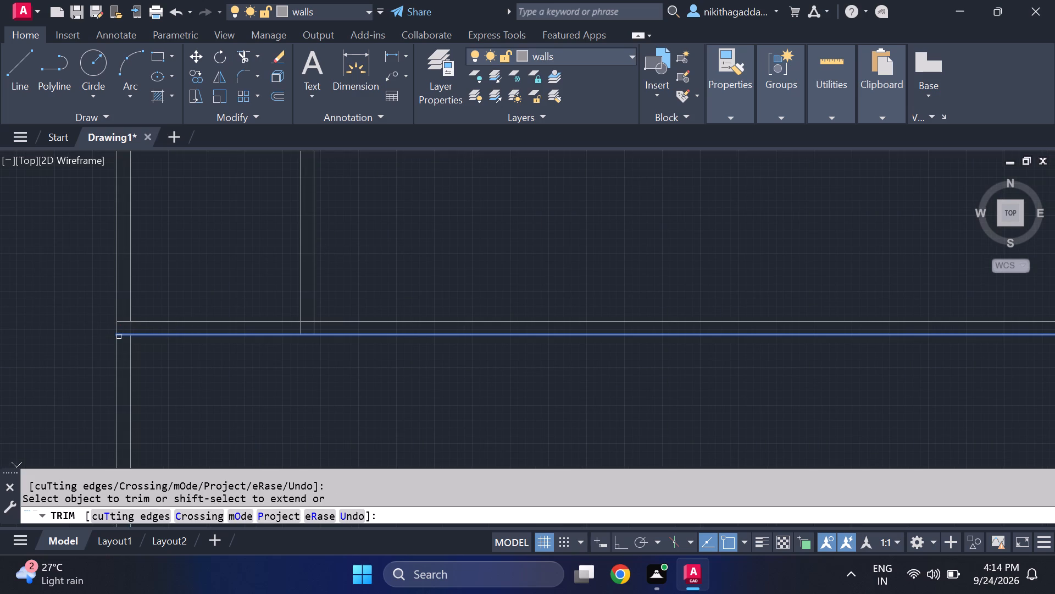
left_click(127, 334)
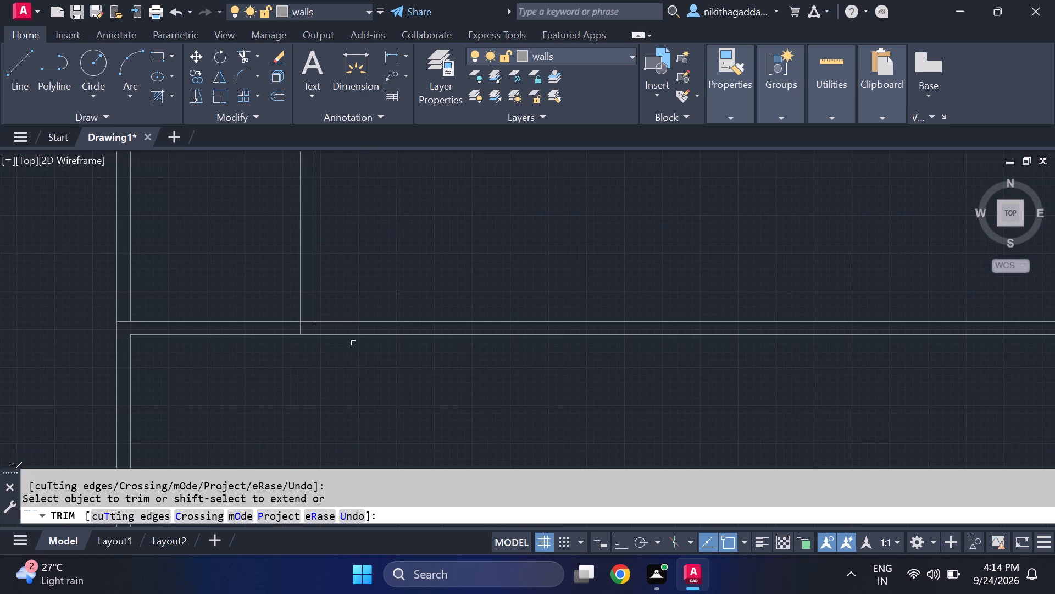
scroll(326, 322, "up", 2)
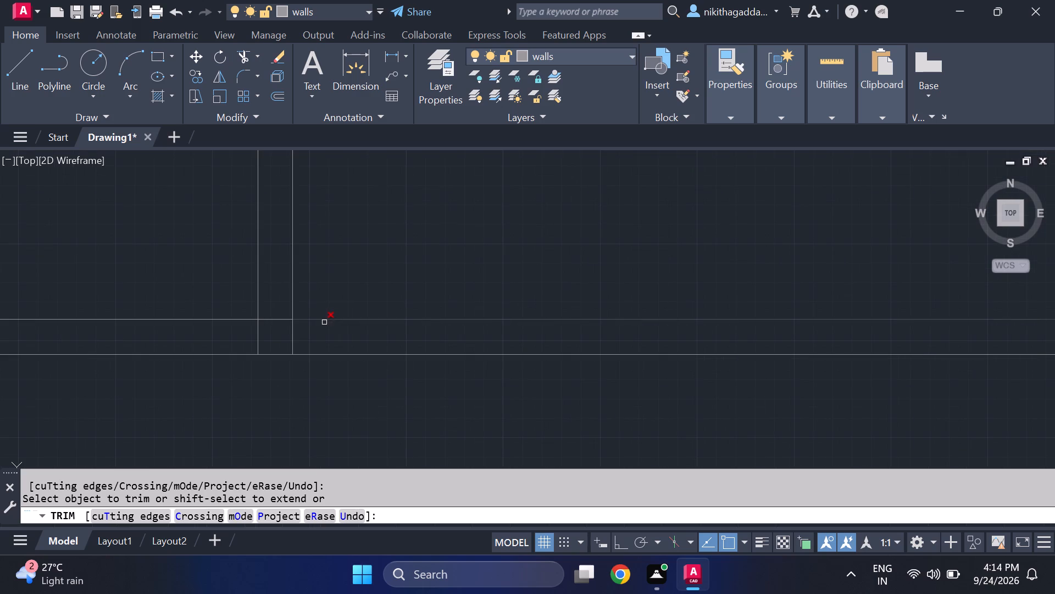
left_click_drag(322, 336, 237, 342)
scroll(322, 367, "down", 3)
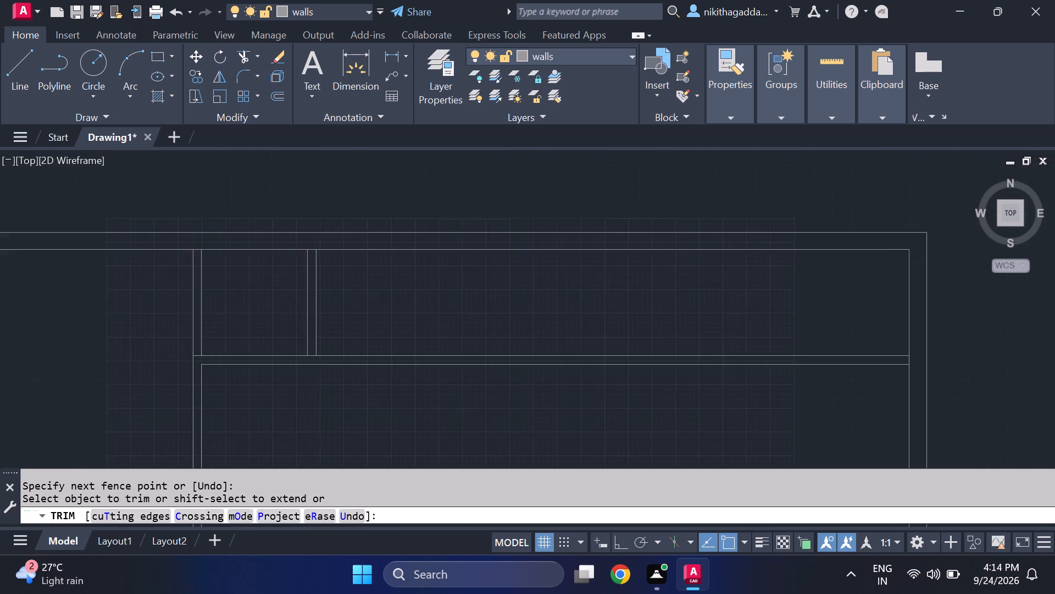
scroll(324, 369, "down", 2)
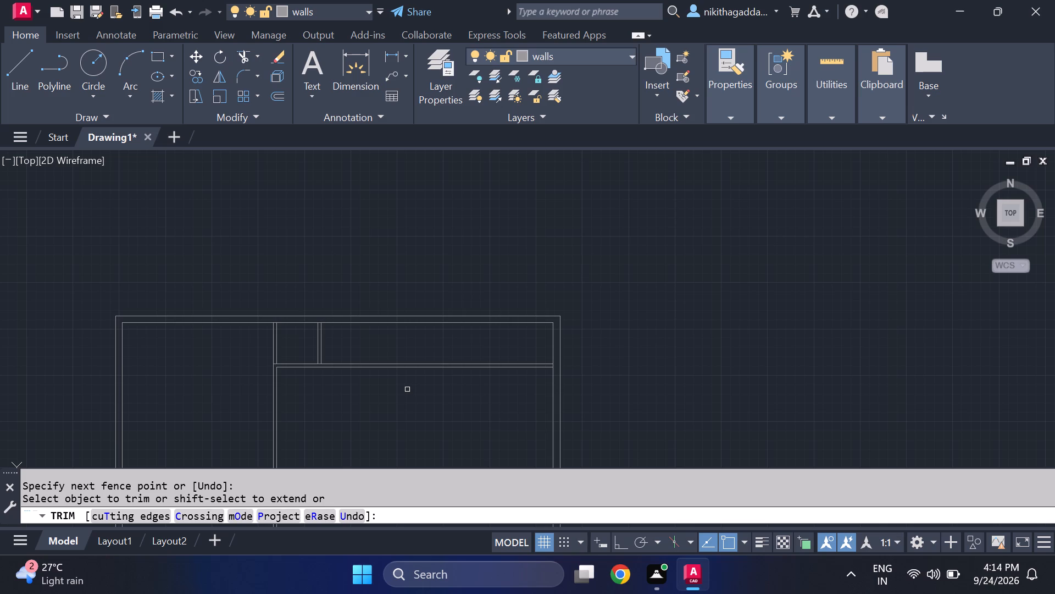
key("Escape")
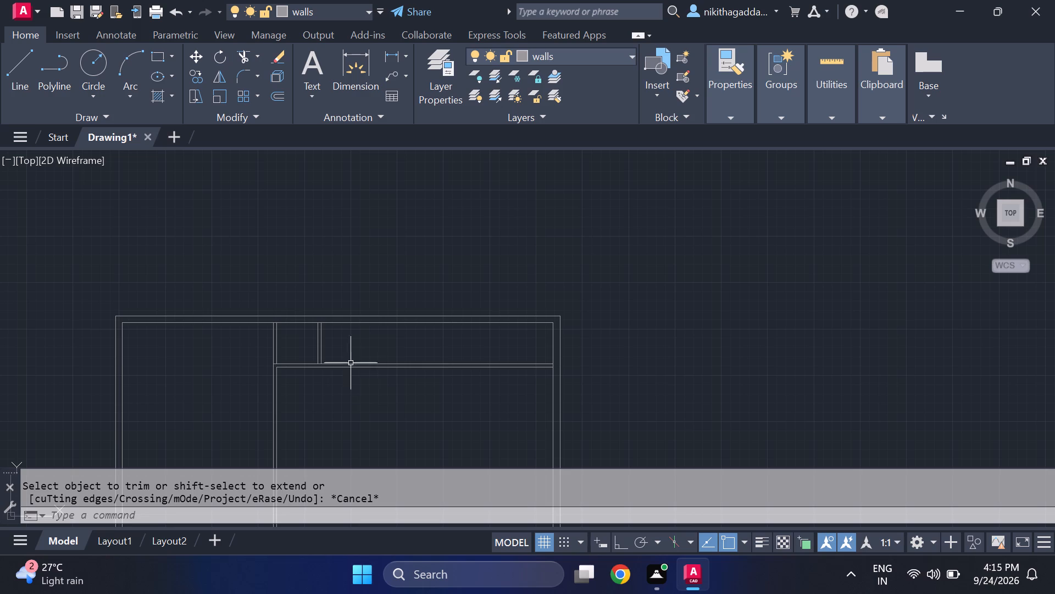
Offset the right line of the second vertical partition 7' to the right, between the top wall and horizontal partition.
middle_click_drag(339, 380, 286, 289)
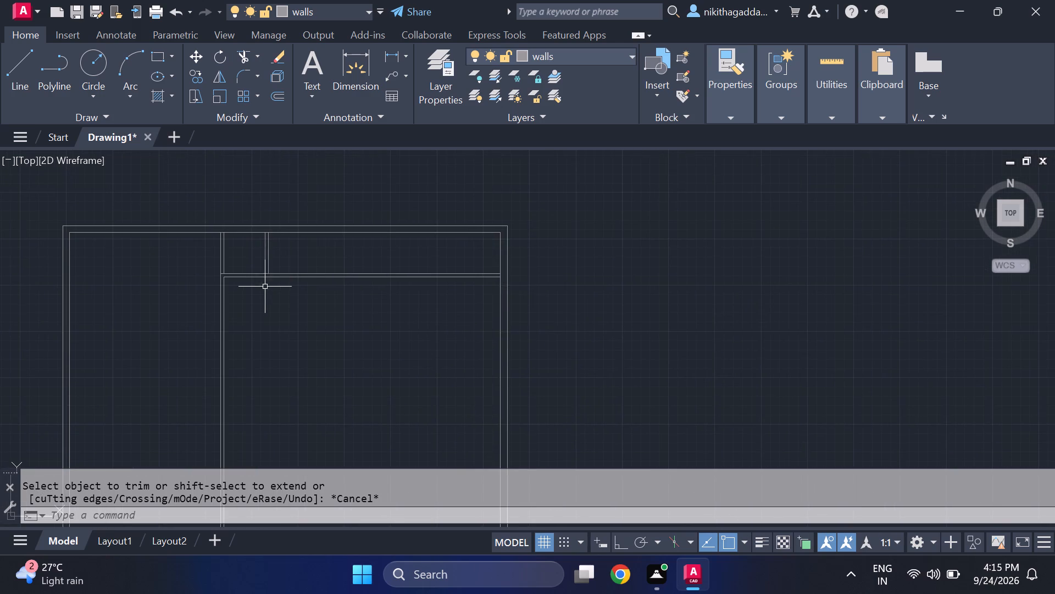
scroll(315, 243, "up", 1)
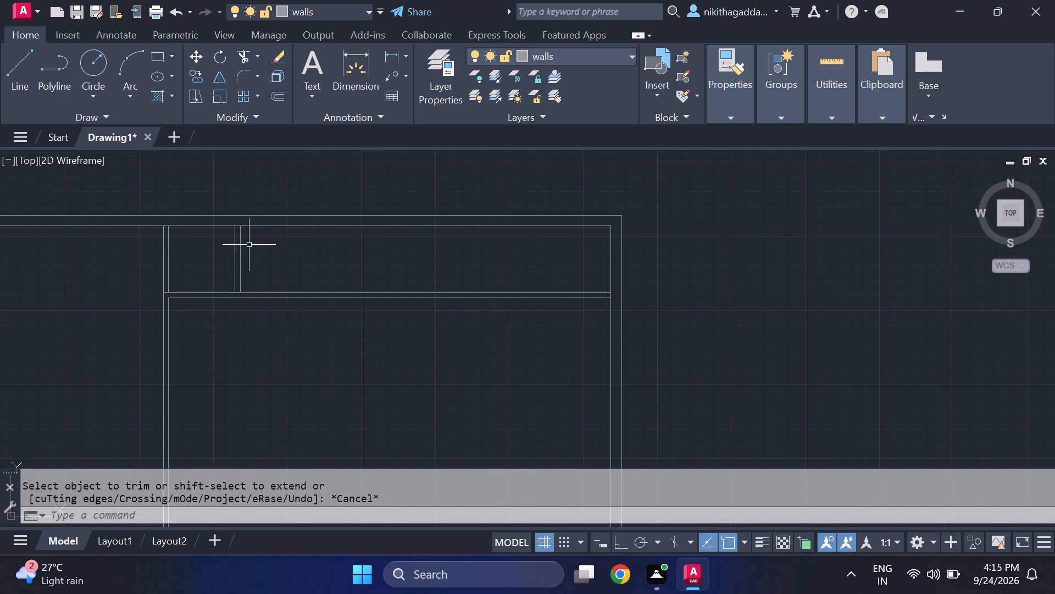
key("o")
key("f")
key("Return")
type("7'")
key("Return")
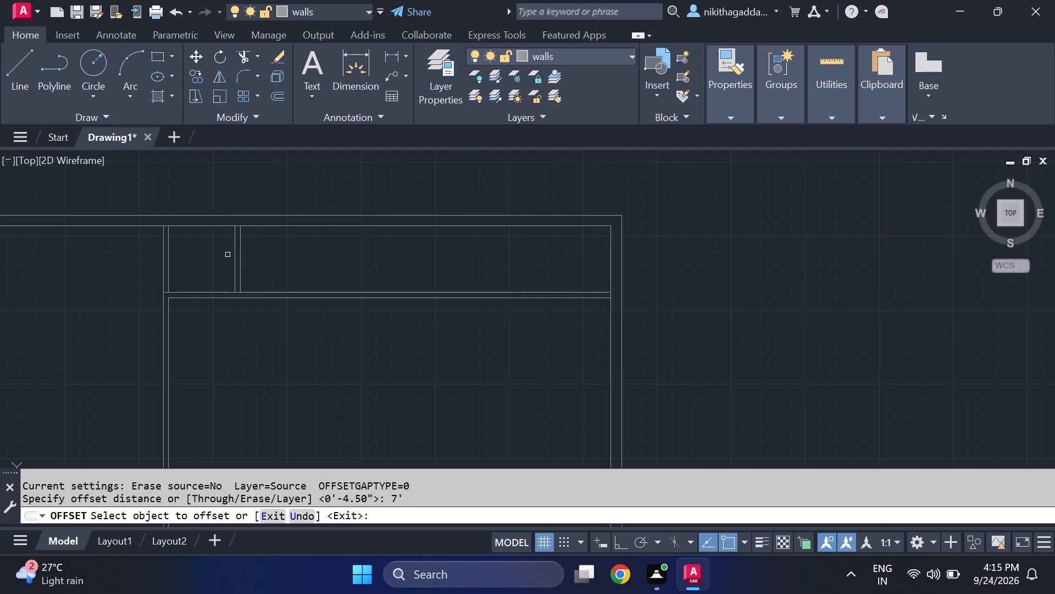
left_click(241, 245)
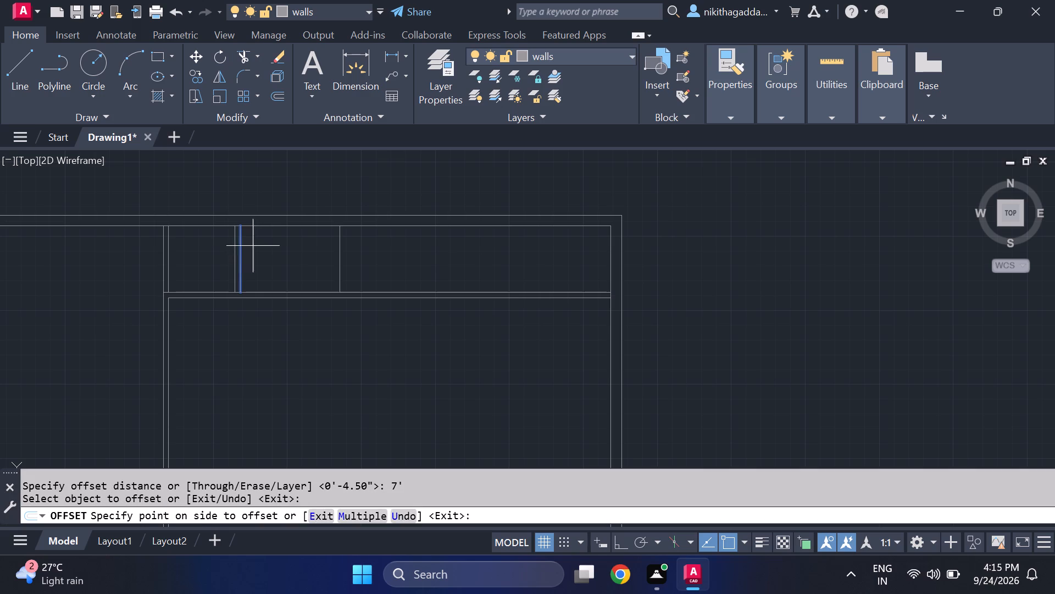
left_click(419, 254)
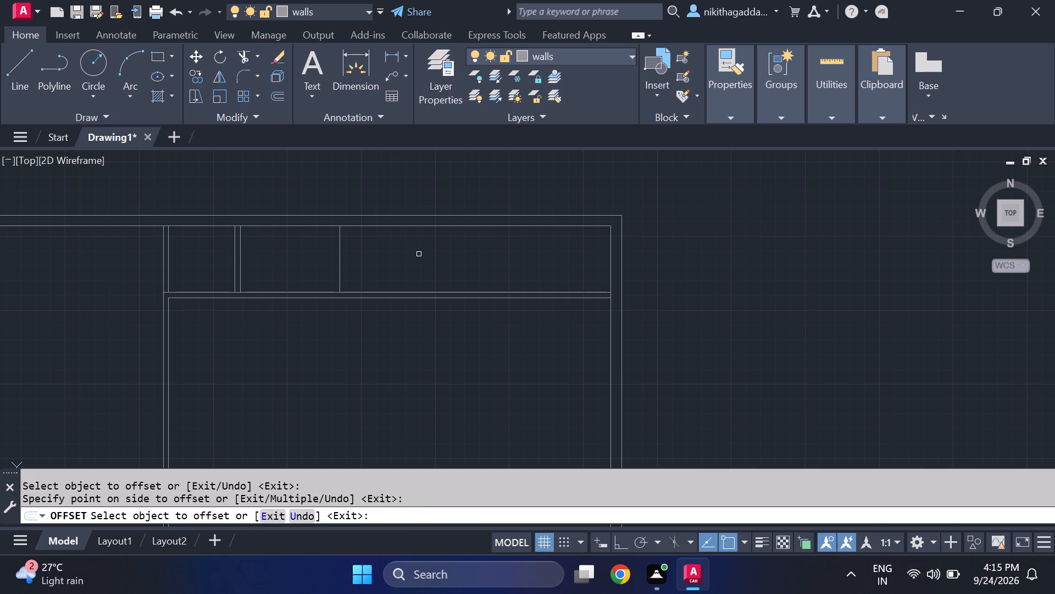
key("Escape")
Offset the new vertical line 4.5" to the right to form the third vertical partition.
type("of")
key("Return")
key("4")
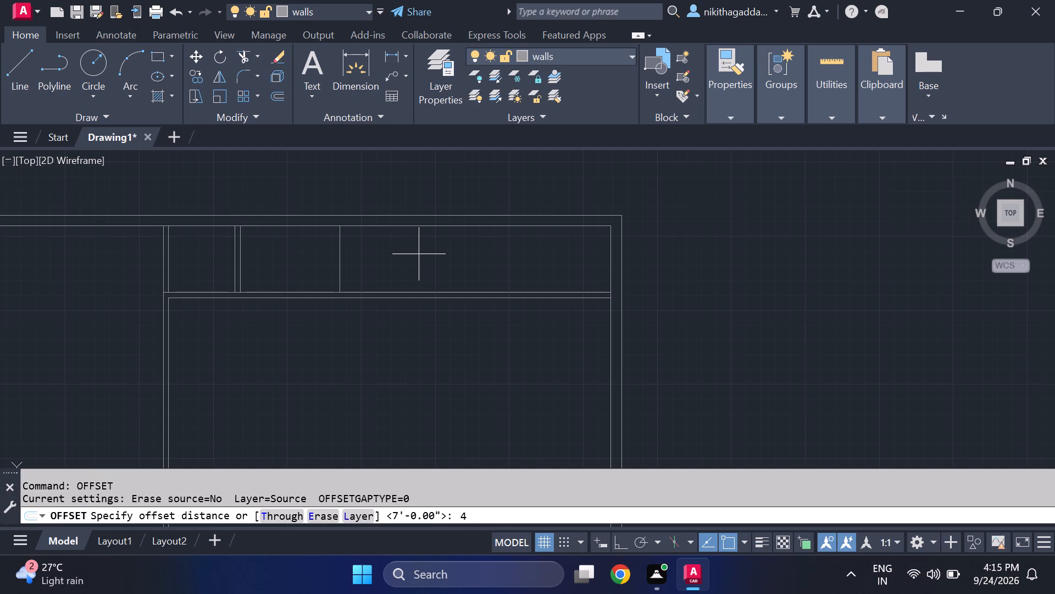
key("period")
key("5")
key("shift+quotedbl")
key("Return")
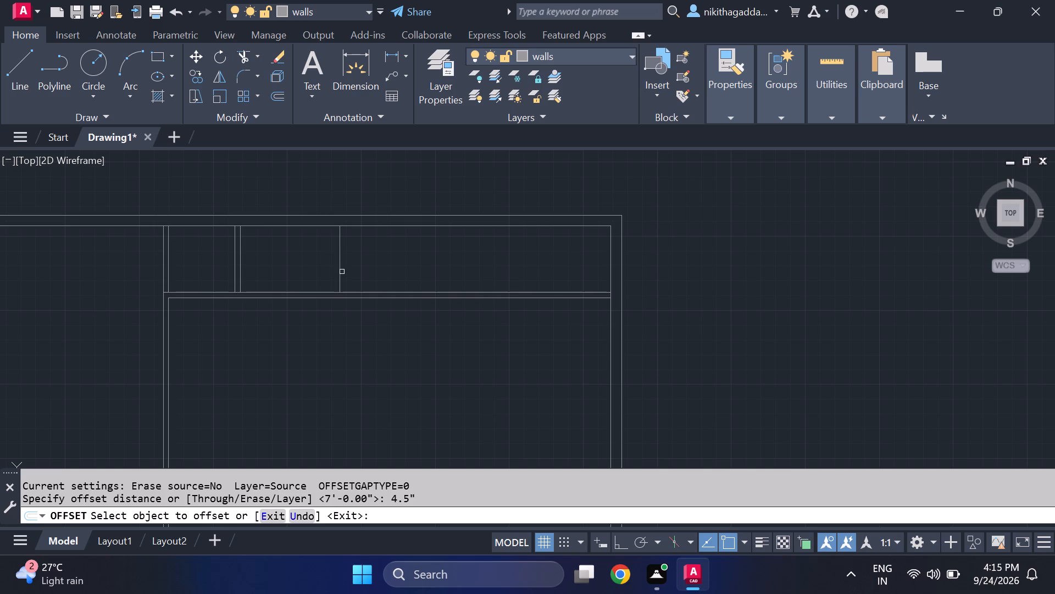
left_click(338, 273)
left_click(387, 266)
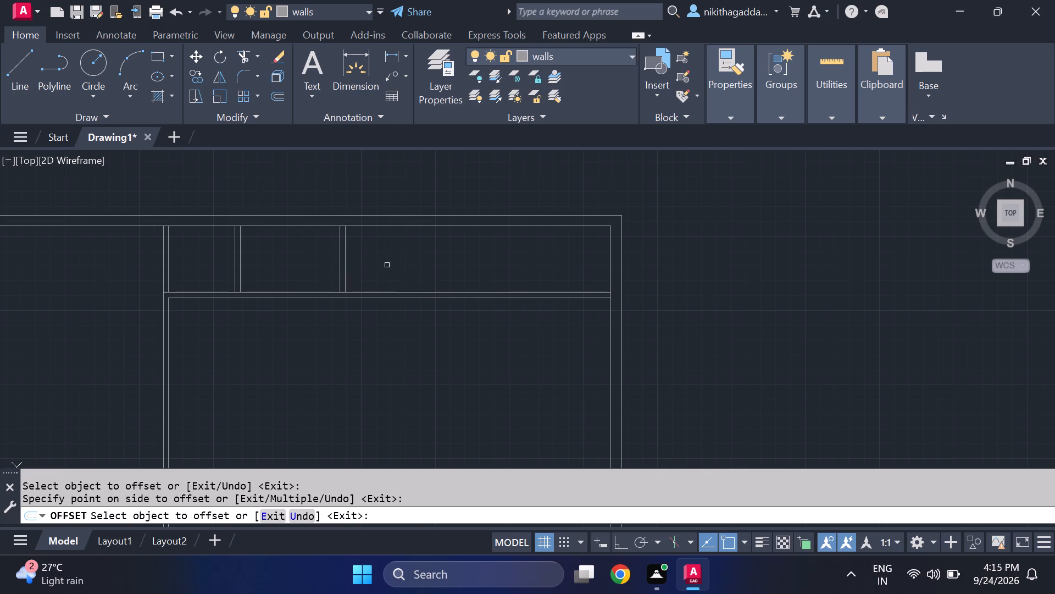
key("Escape")
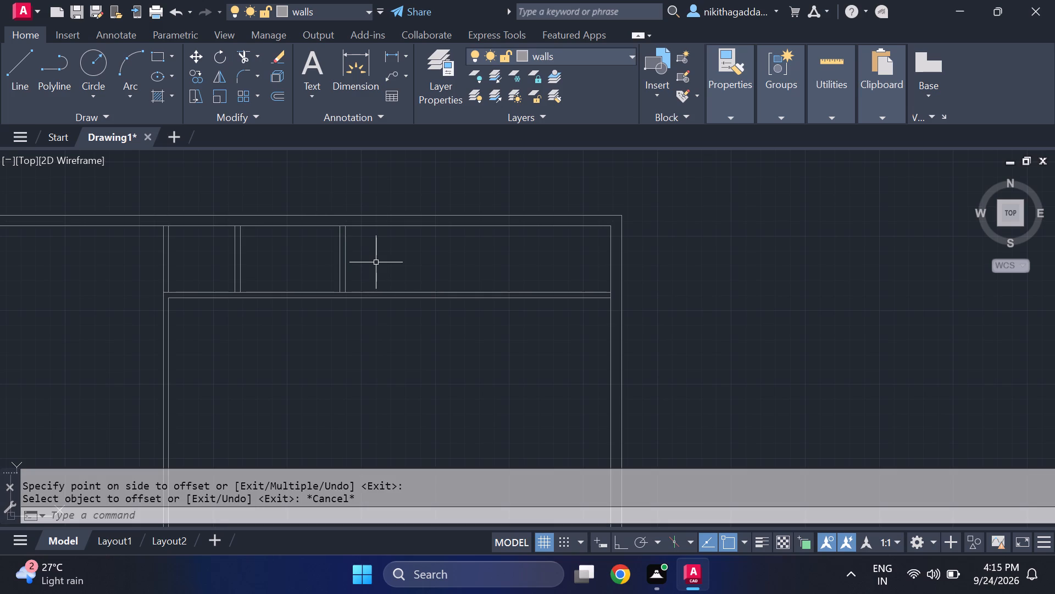
Offset the top wall's inner line 13'4" downward across the plan.
scroll(313, 261, "down", 4)
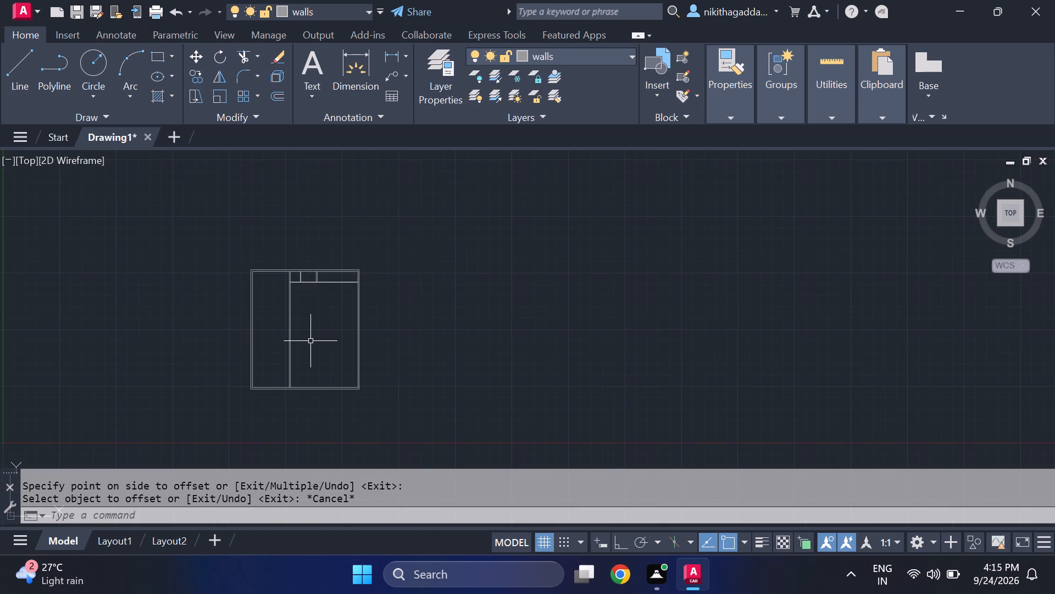
scroll(307, 301, "up", 3)
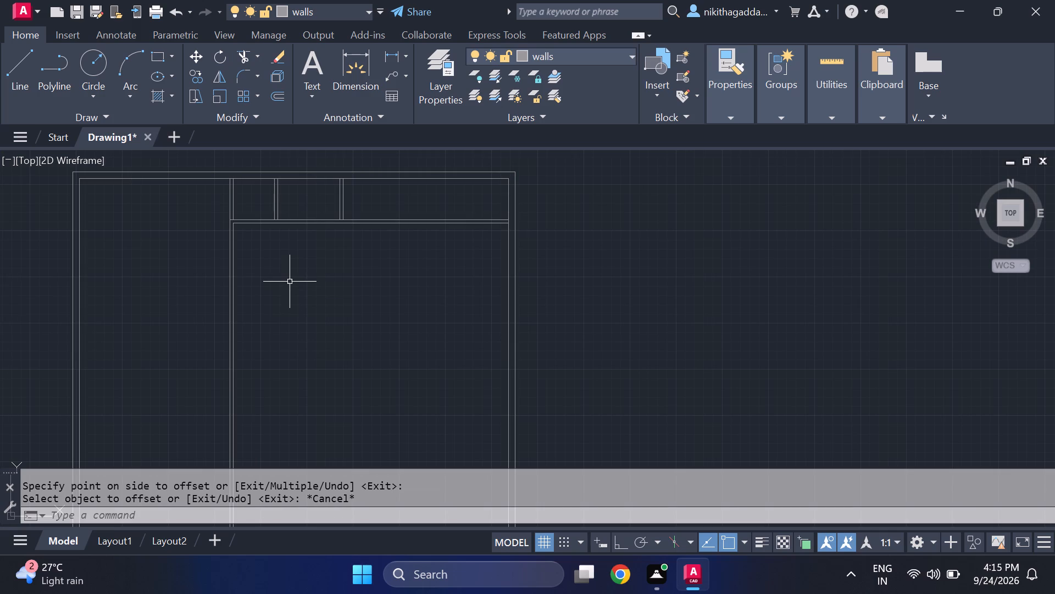
middle_click_drag(296, 300, 310, 355)
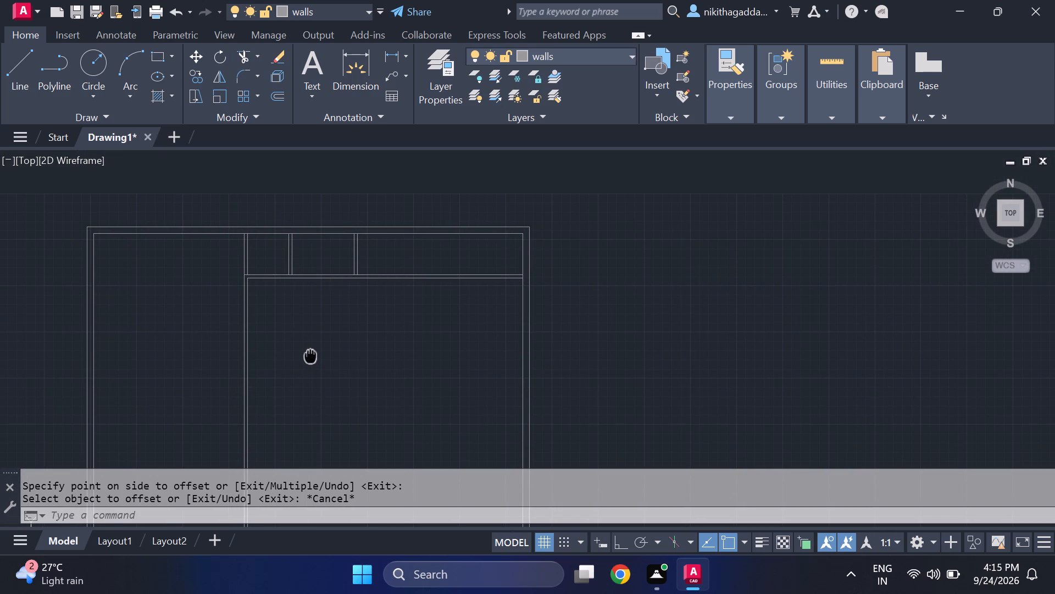
middle_click_drag(310, 355, 310, 358)
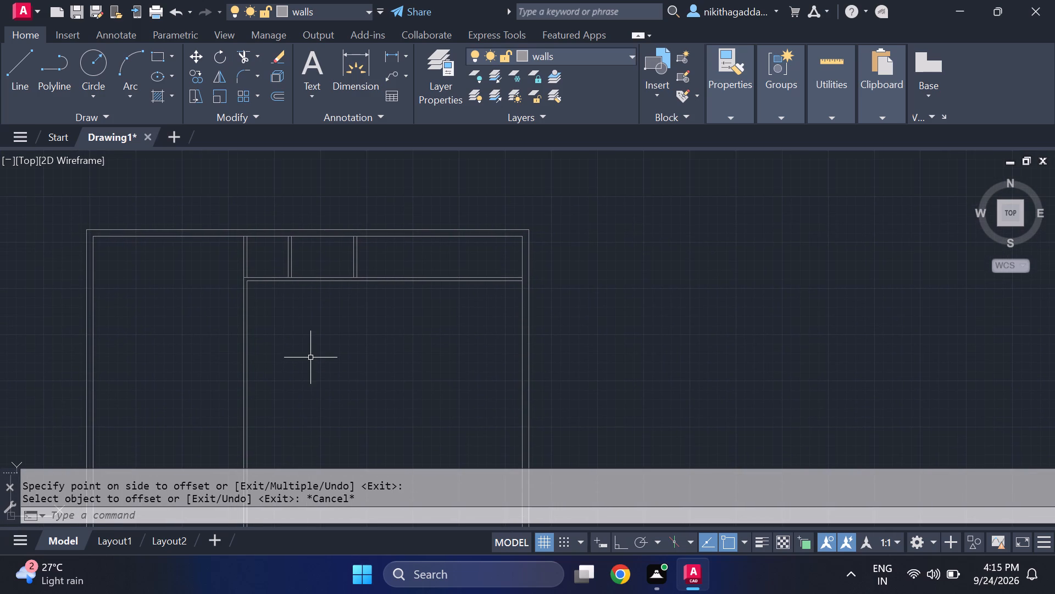
type("of")
key("Return")
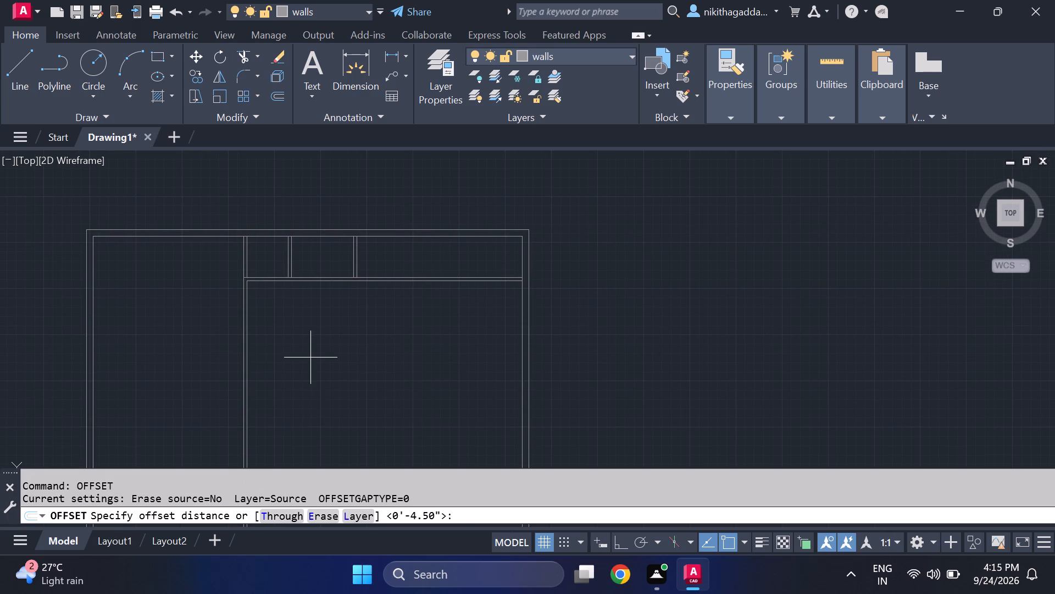
type("13'4")
key("Right")
key("apostrophe")
key("apostrophe")
key("apostrophe")
key("BackSpace")
key("BackSpace")
key("BackSpace")
key("shift+quotedbl")
key("Return")
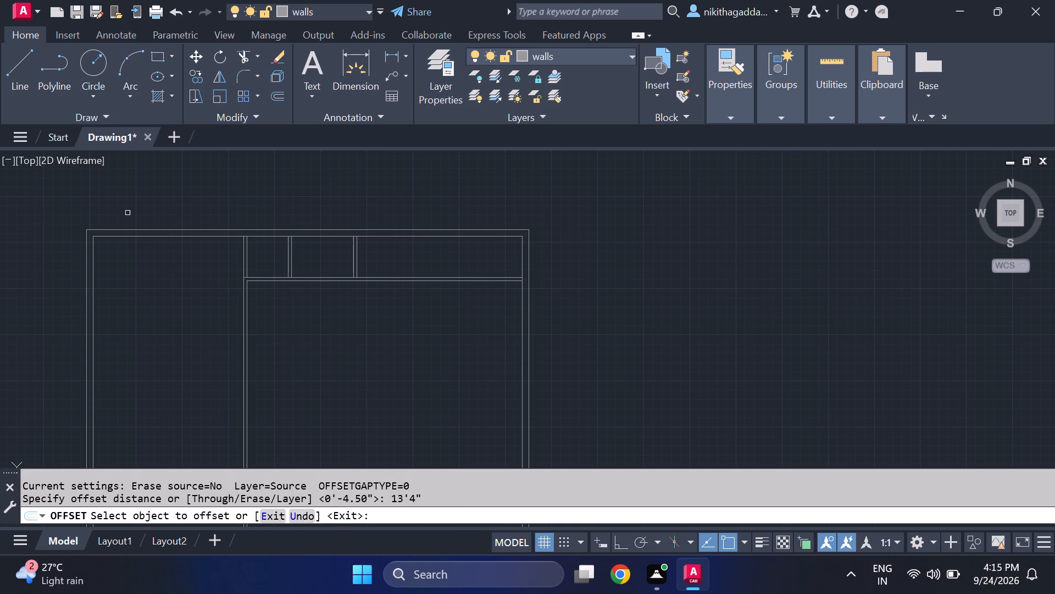
left_click(156, 236)
left_click(163, 383)
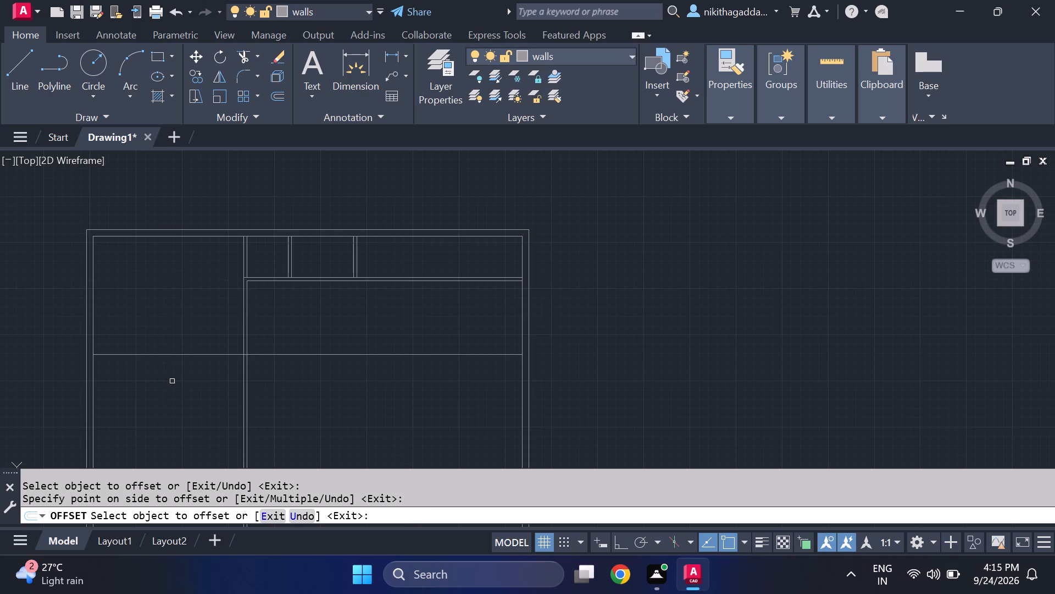
key("Escape")
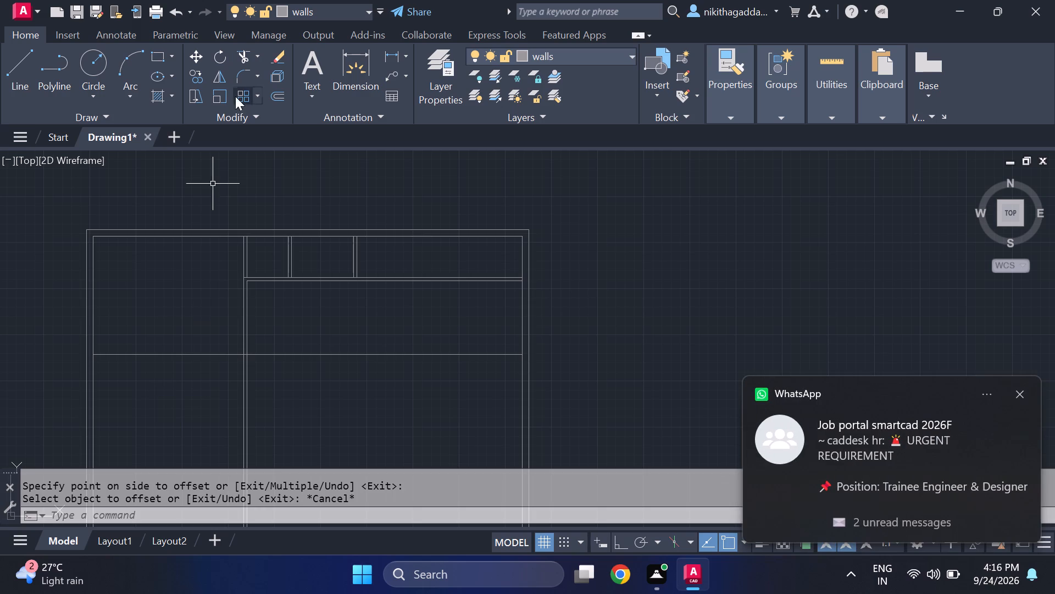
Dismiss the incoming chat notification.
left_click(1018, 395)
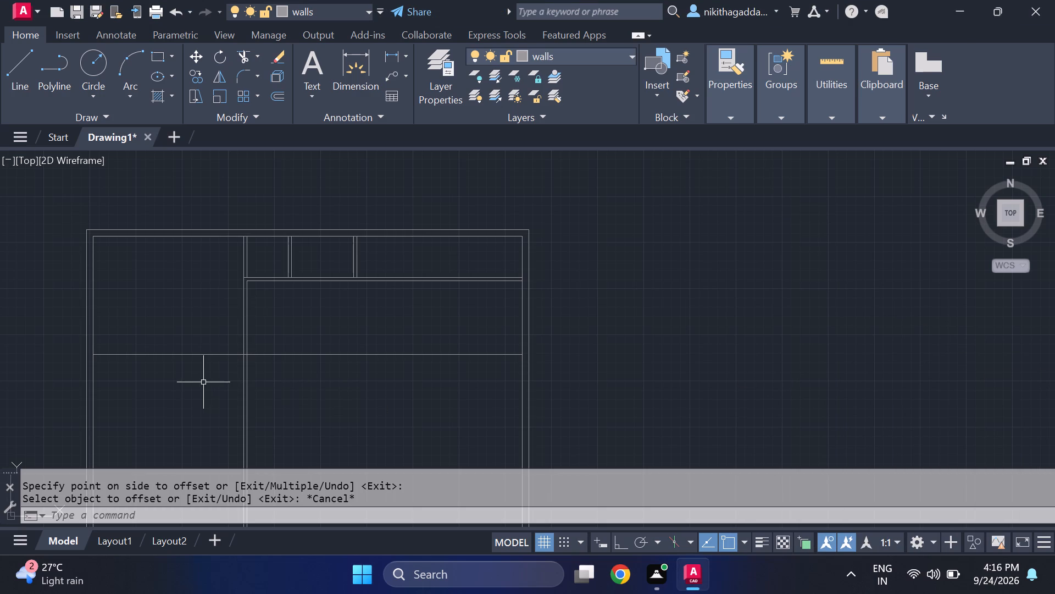
Offset the new full-width horizontal line 4.5" downward to form the second horizontal partition.
type("of")
key("Return")
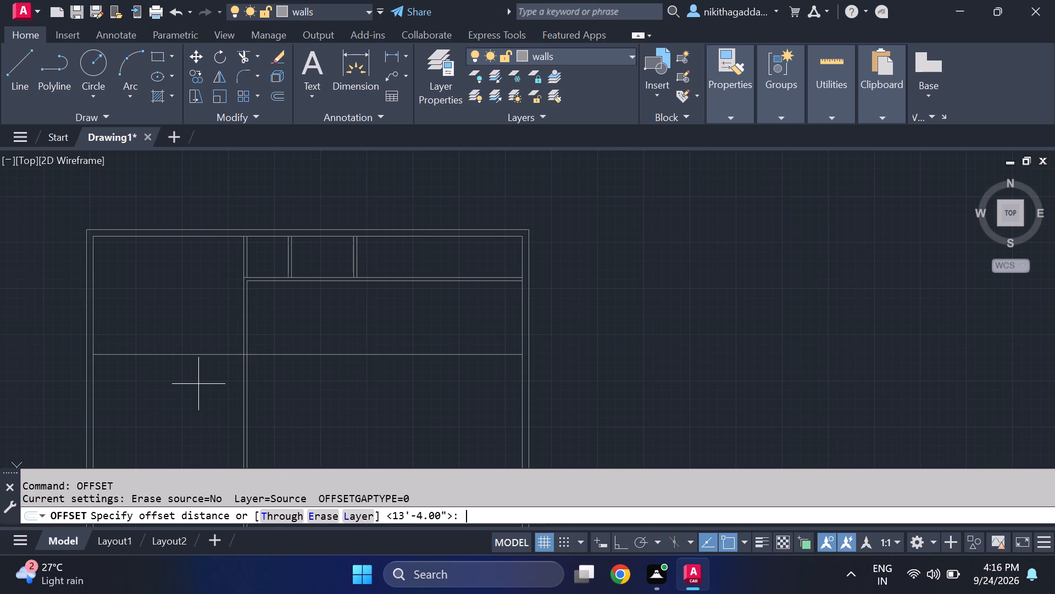
type("4.5")
key("shift+quotedbl")
key("Return")
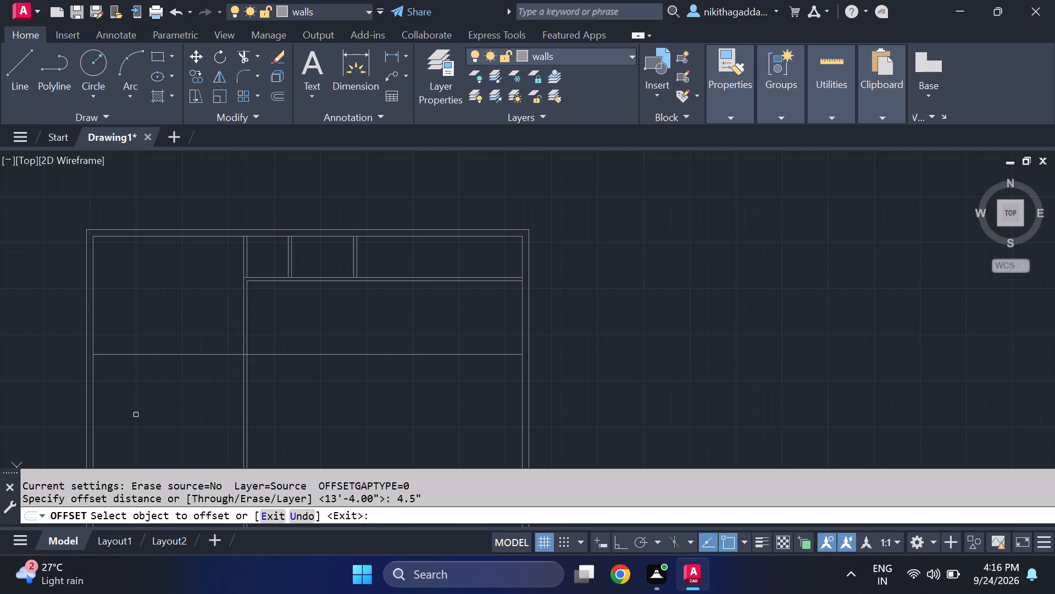
left_click(131, 355)
left_click(125, 397)
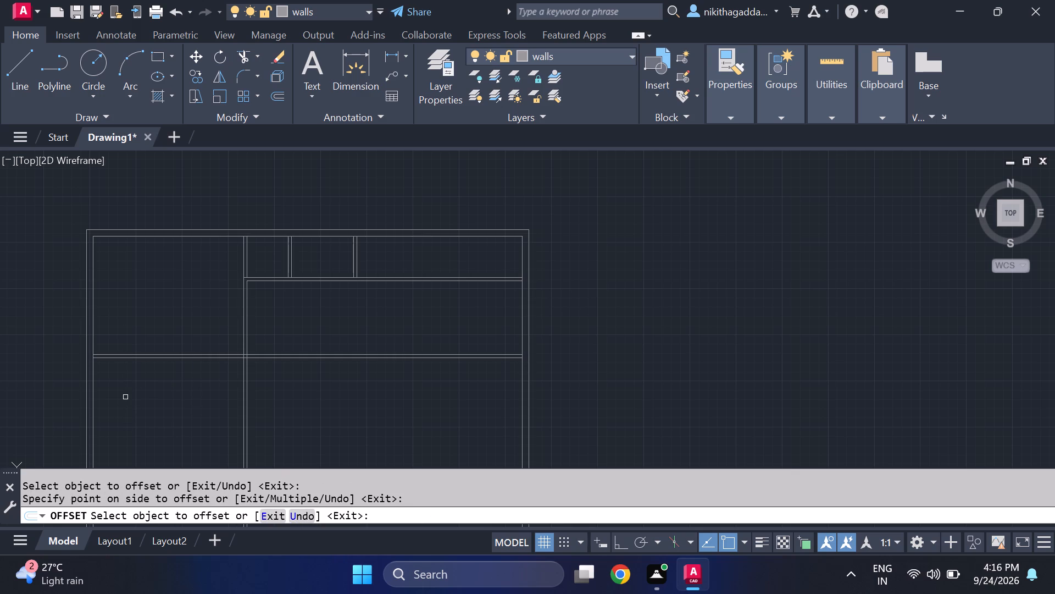
key("Escape")
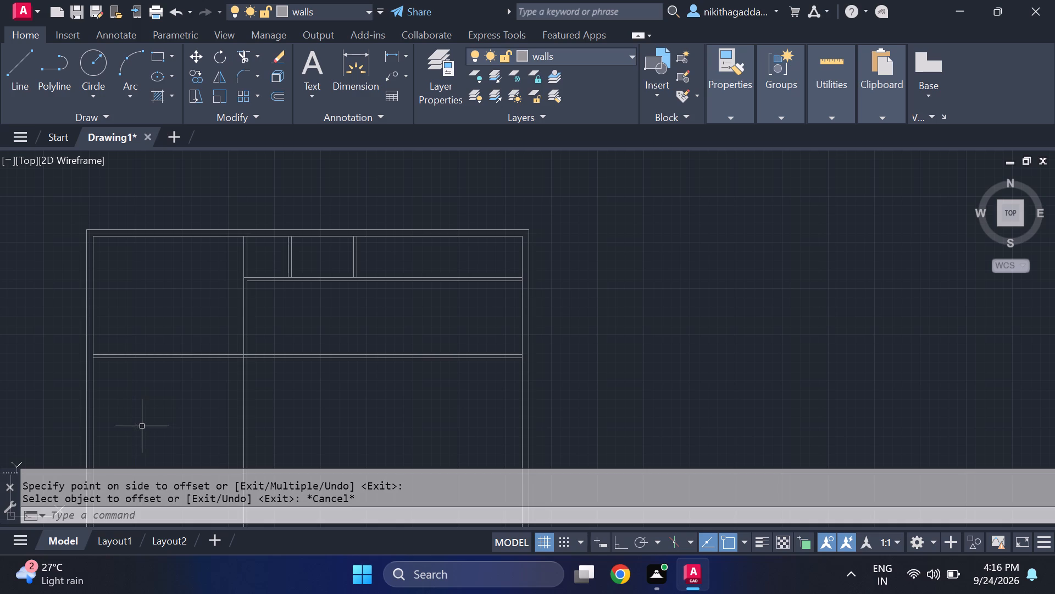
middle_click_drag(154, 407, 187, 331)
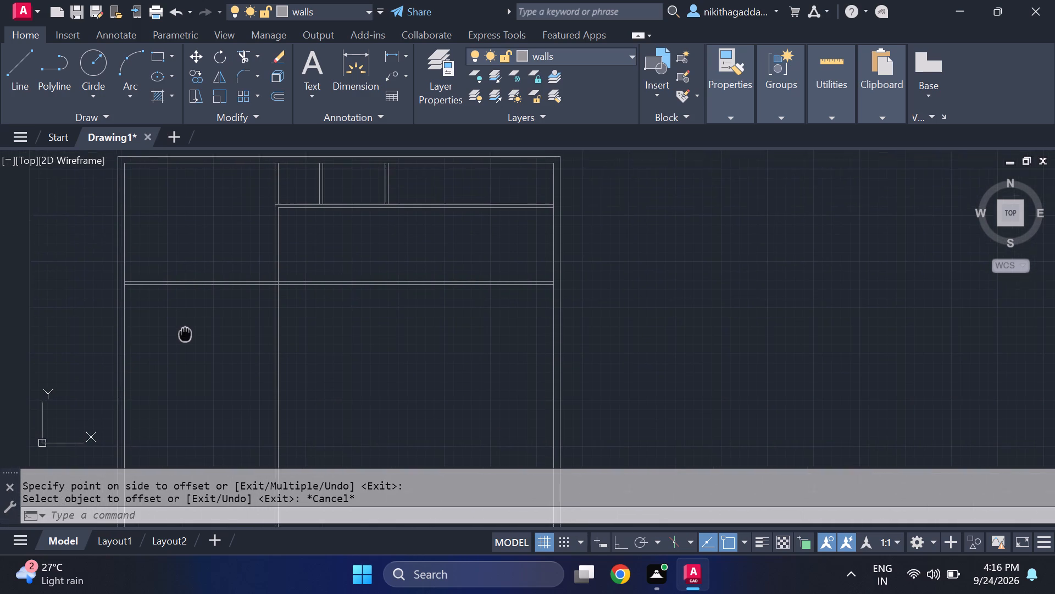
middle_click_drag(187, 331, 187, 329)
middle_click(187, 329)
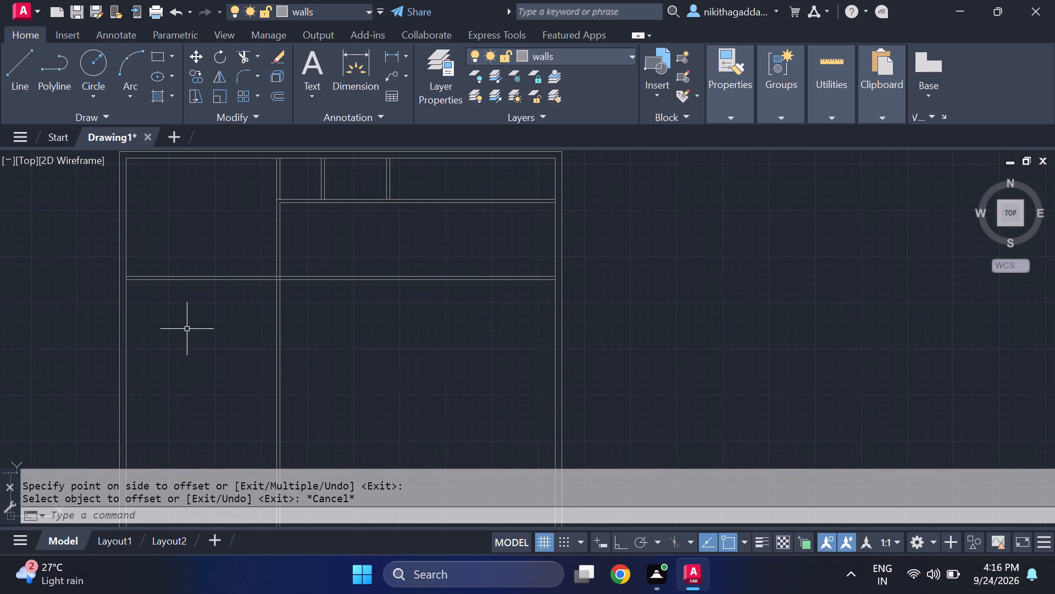
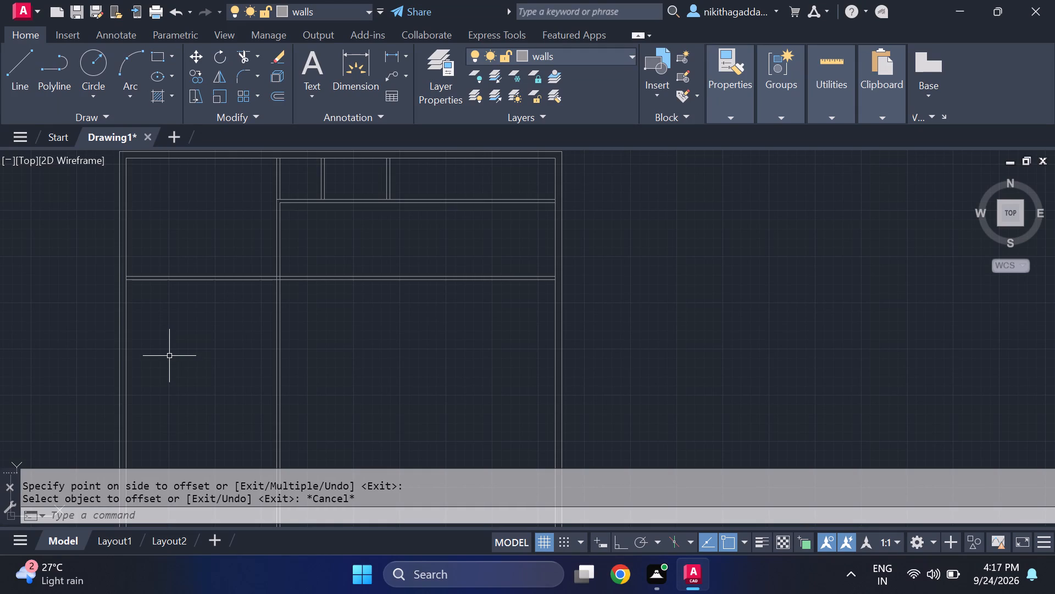
Offset the left line of the long vertical partition 12' to the left.
type("of")
key("Return")
type("12")
key("apostrophe")
key("Return")
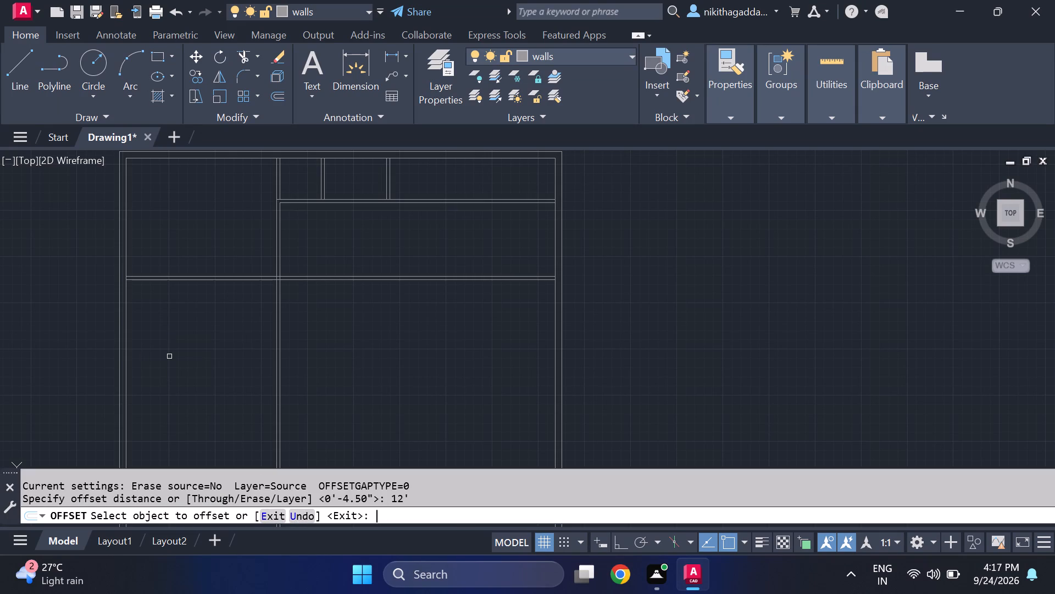
scroll(237, 404, "up", 1)
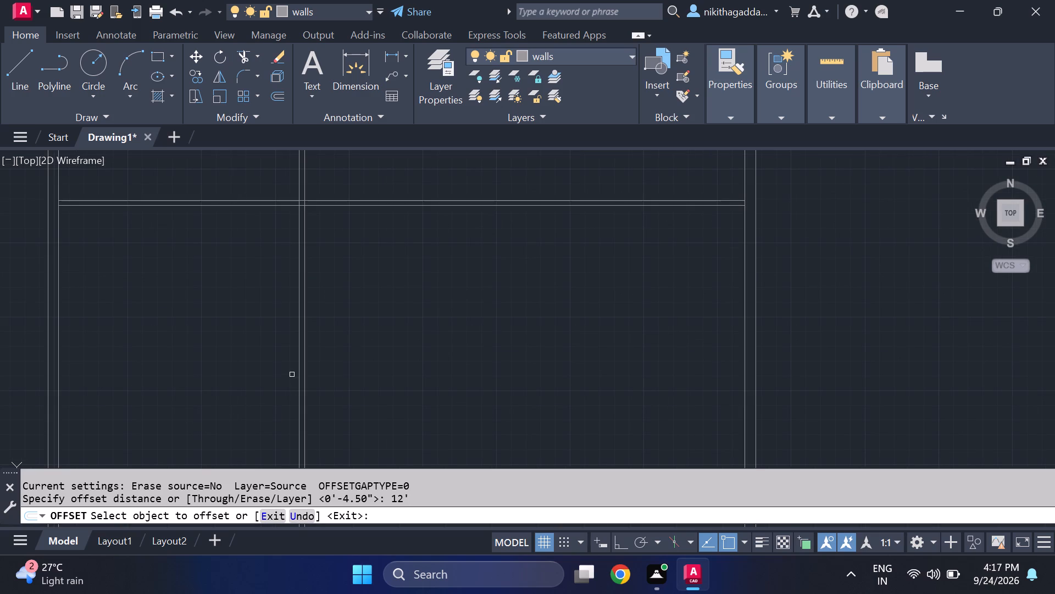
left_click(298, 339)
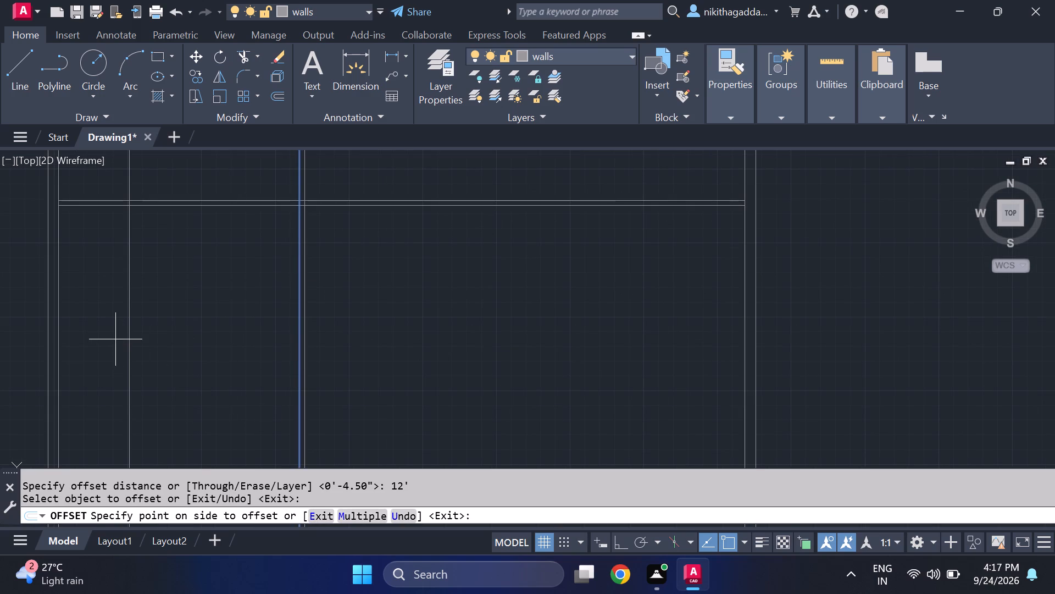
left_click(114, 337)
key("Escape")
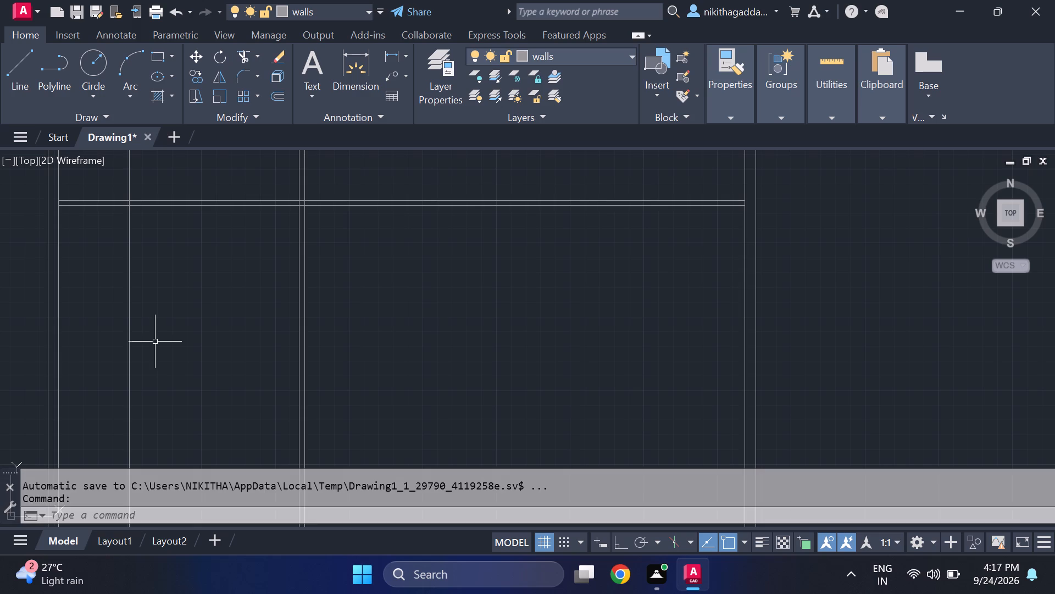
Offset the new vertical line 9" to the left to form a 9" inner wall.
type("of")
key("Return")
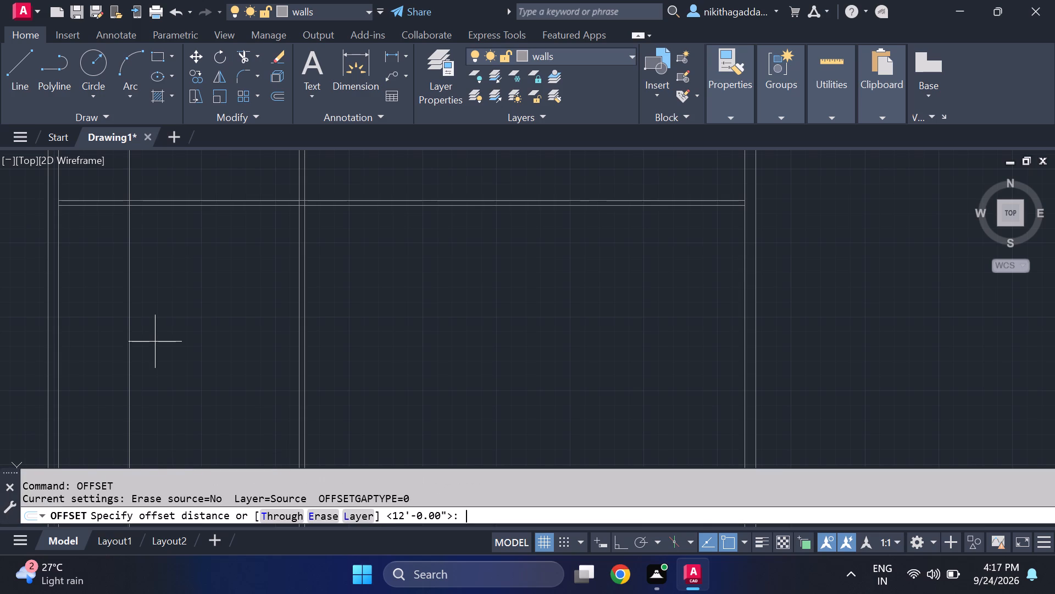
key("9")
key("shift+quotedbl")
key("Return")
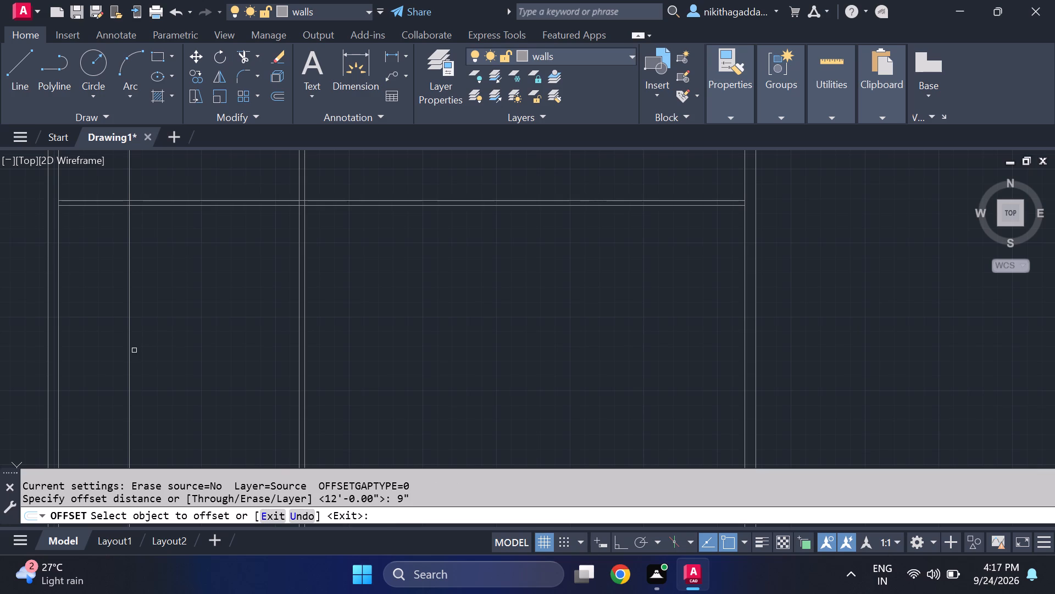
left_click(129, 337)
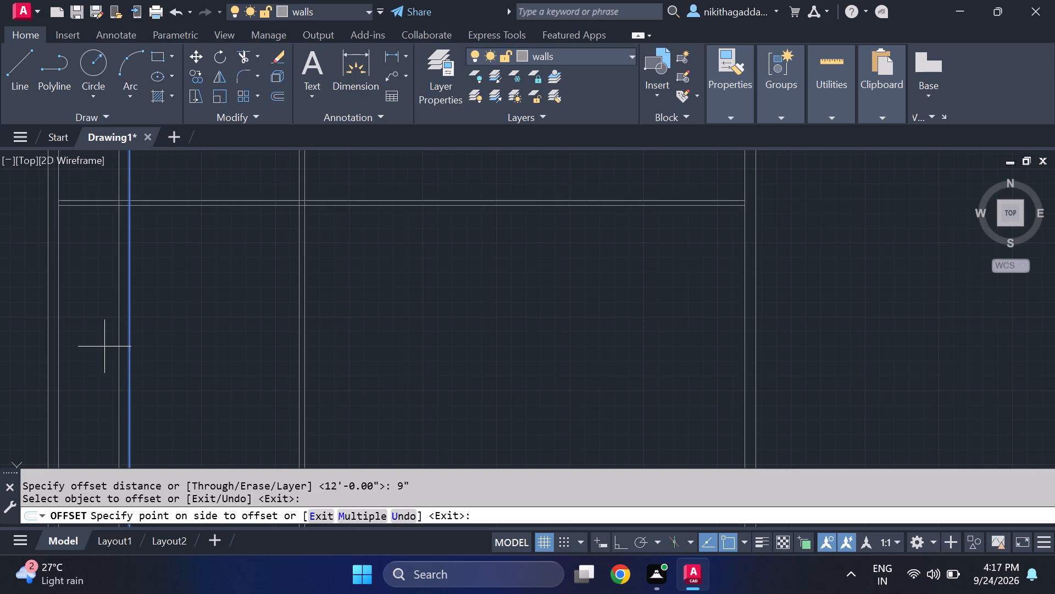
left_click(104, 346)
key("Escape")
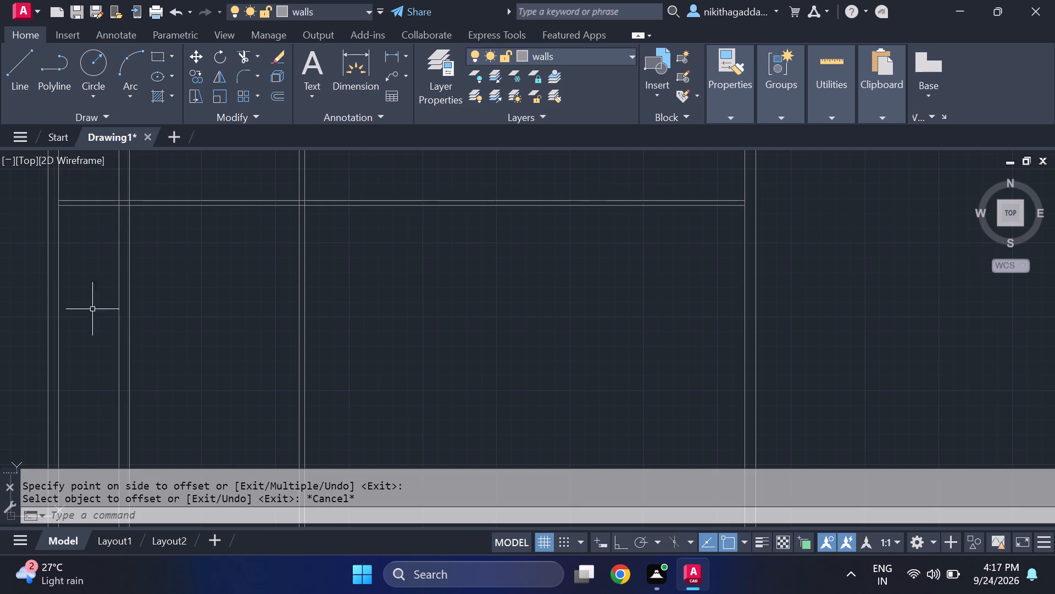
Trim away both lines of the 9" inner wall above the second horizontal partition.
scroll(76, 296, "up", 1)
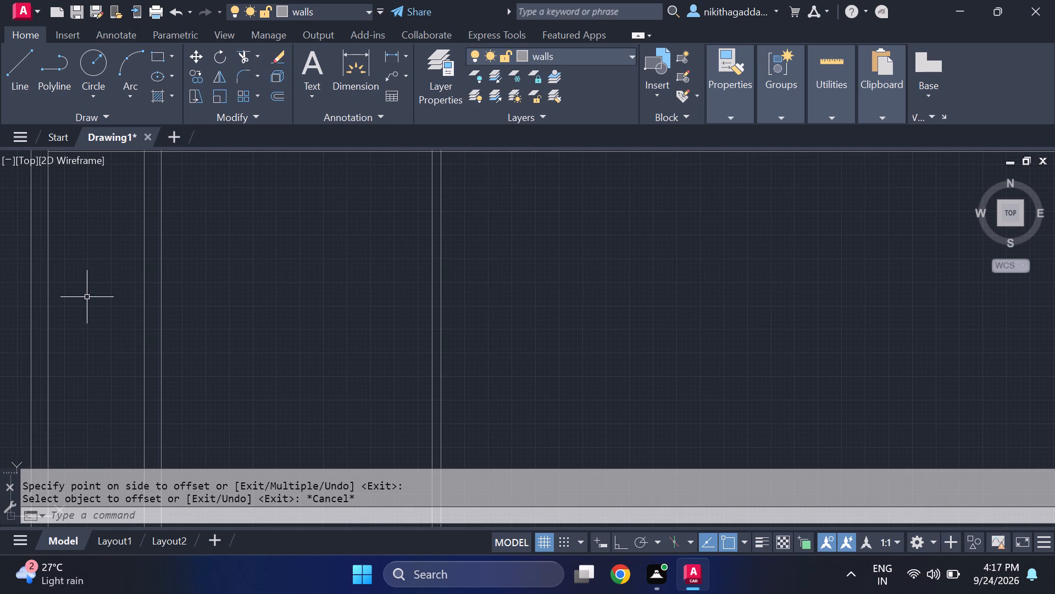
scroll(87, 297, "down", 4)
scroll(98, 306, "up", 2)
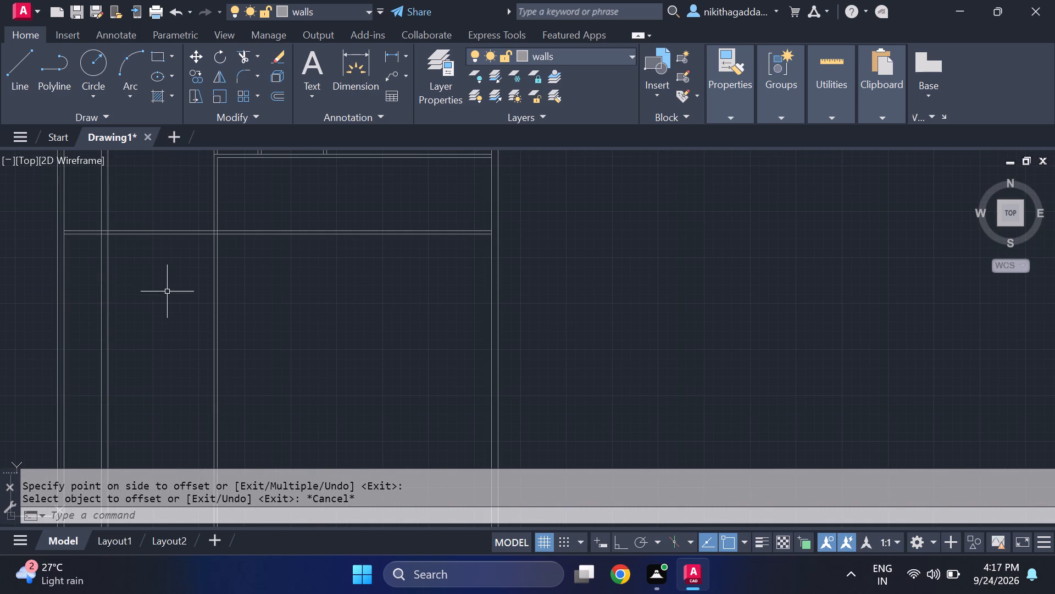
scroll(127, 211, "down", 1)
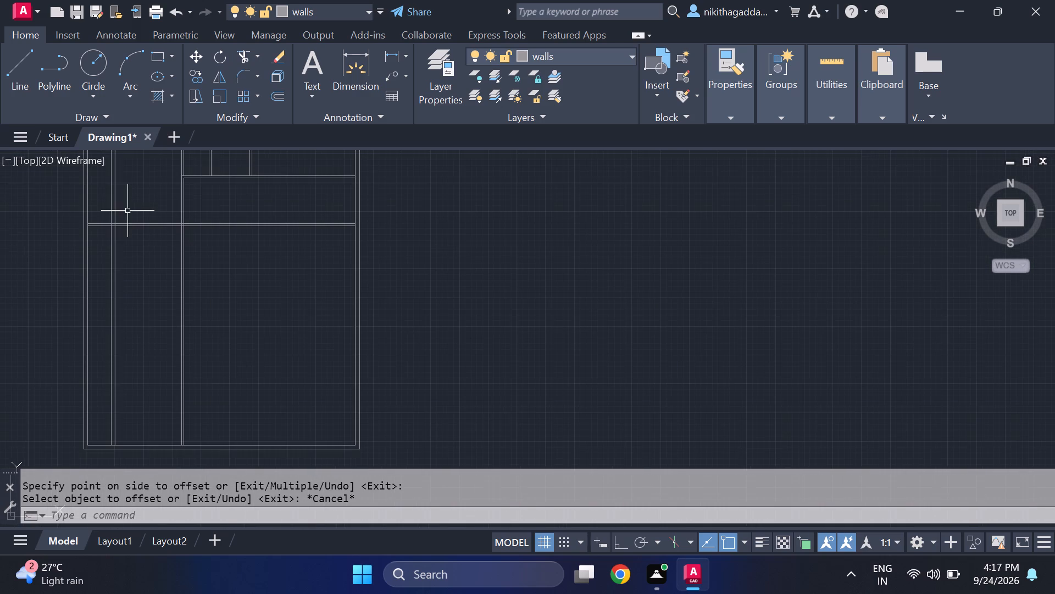
middle_click_drag(132, 199, 115, 277)
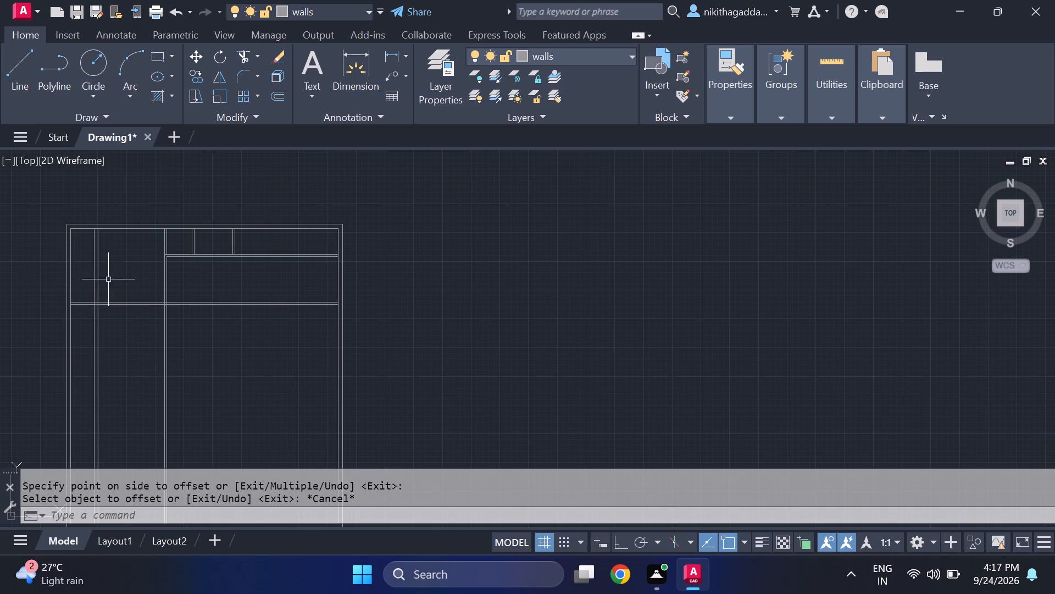
scroll(62, 309, "up", 2)
scroll(211, 254, "down", 1)
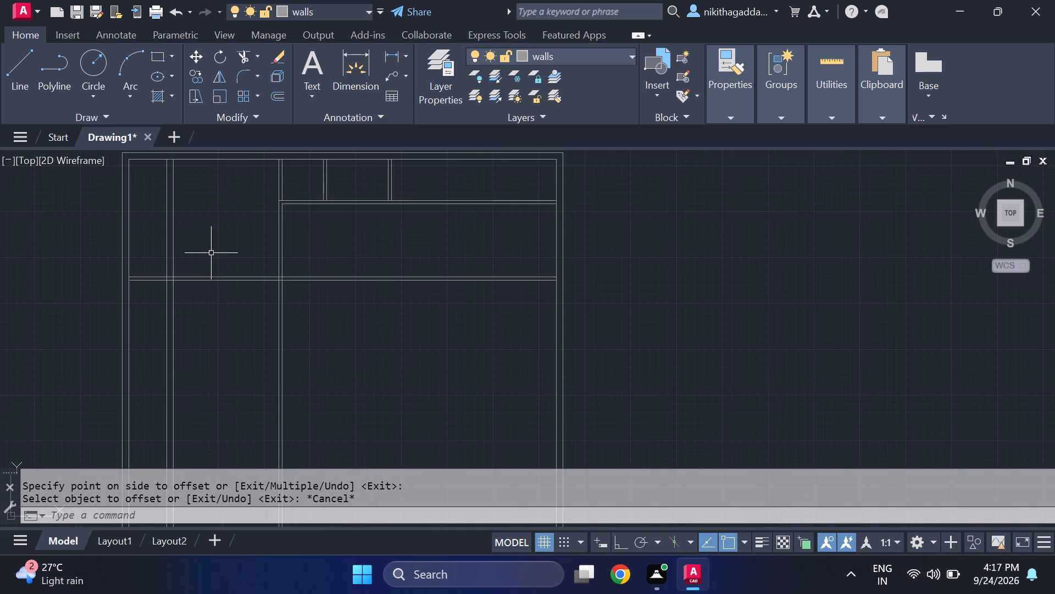
middle_click_drag(202, 261, 163, 275)
type("tr")
key("Return")
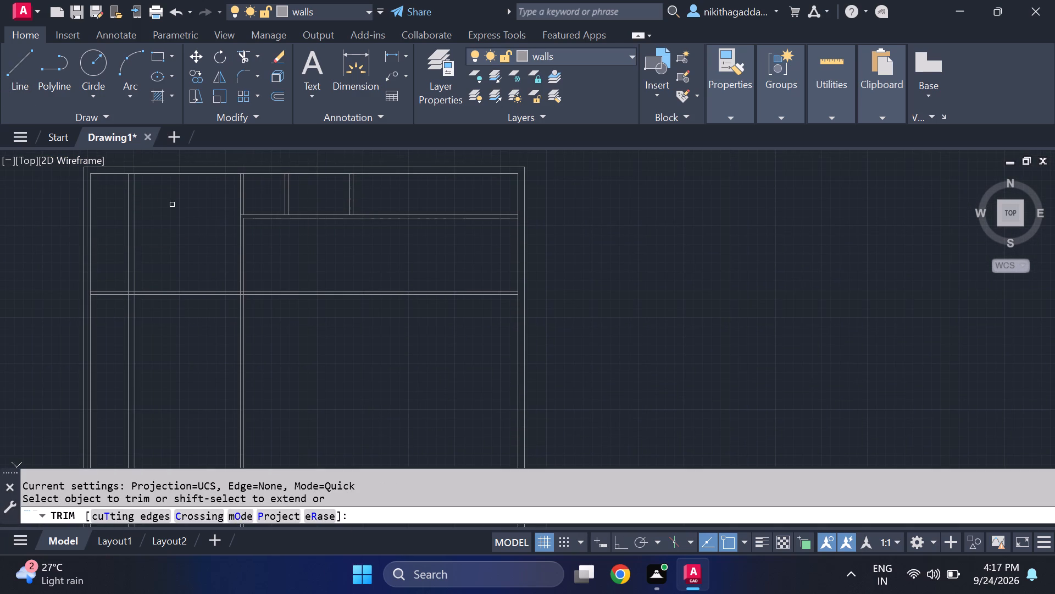
left_click_drag(149, 230, 116, 268)
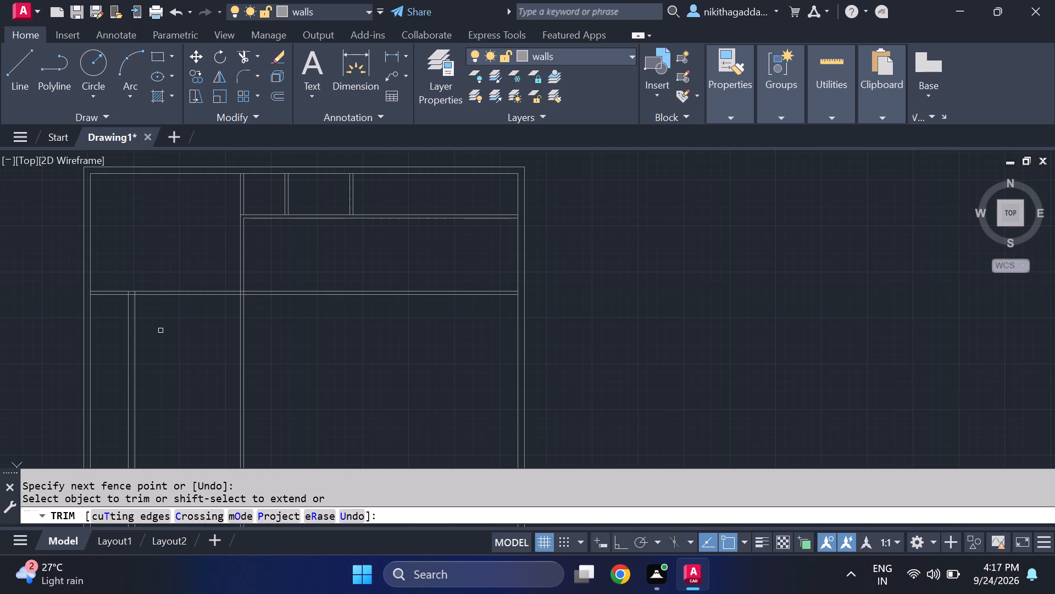
Trim the wall-line stubs and the partition's lower line between them to open the 9" wall's T-junction with the horizontal partition.
scroll(151, 310, "up", 2)
scroll(90, 249, "up", 2)
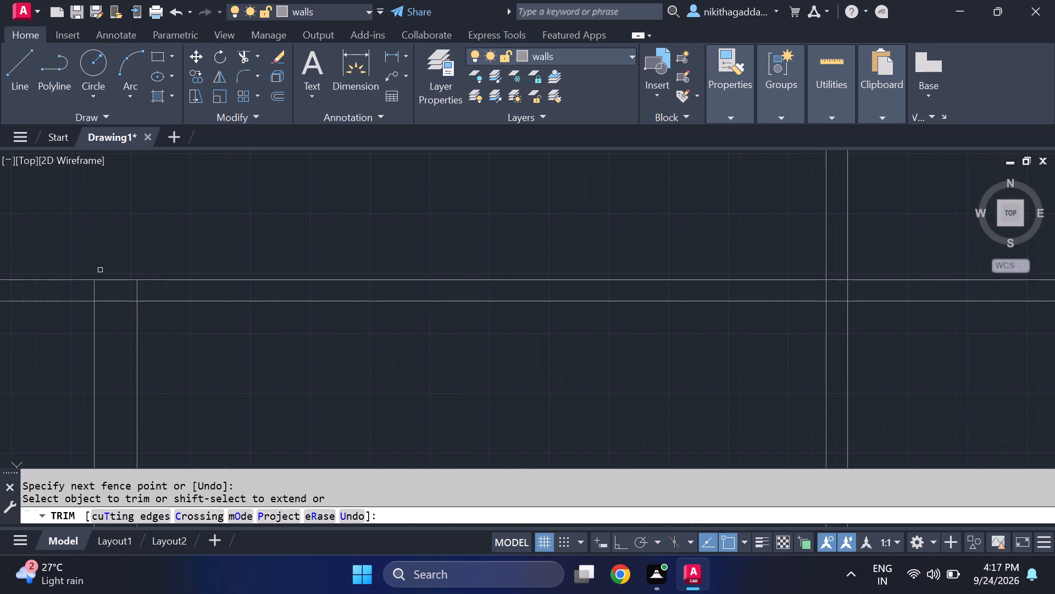
left_click(94, 298)
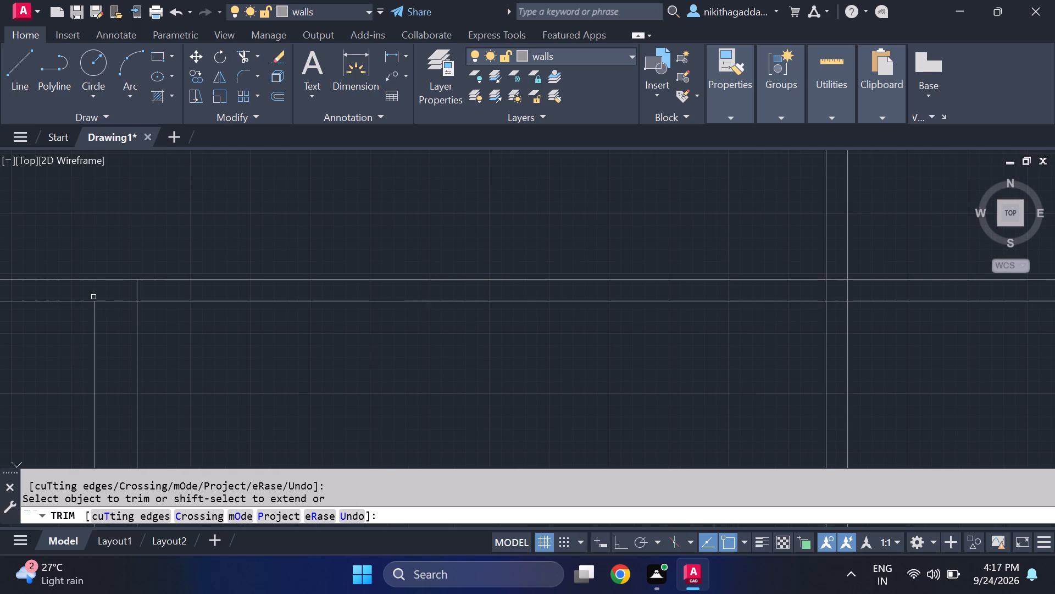
left_click(118, 301)
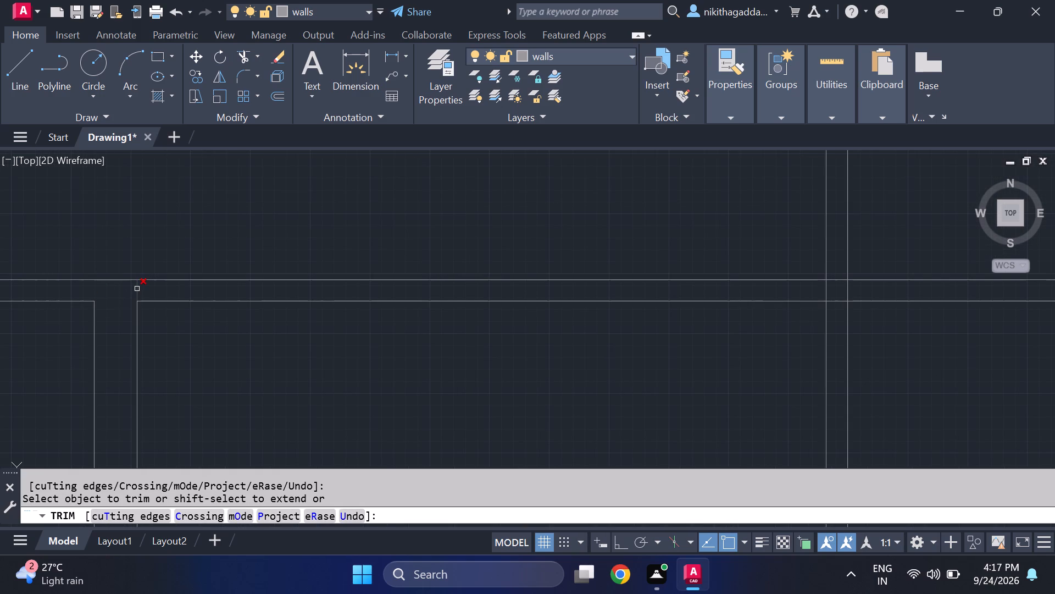
left_click(137, 289)
scroll(109, 300, "down", 5)
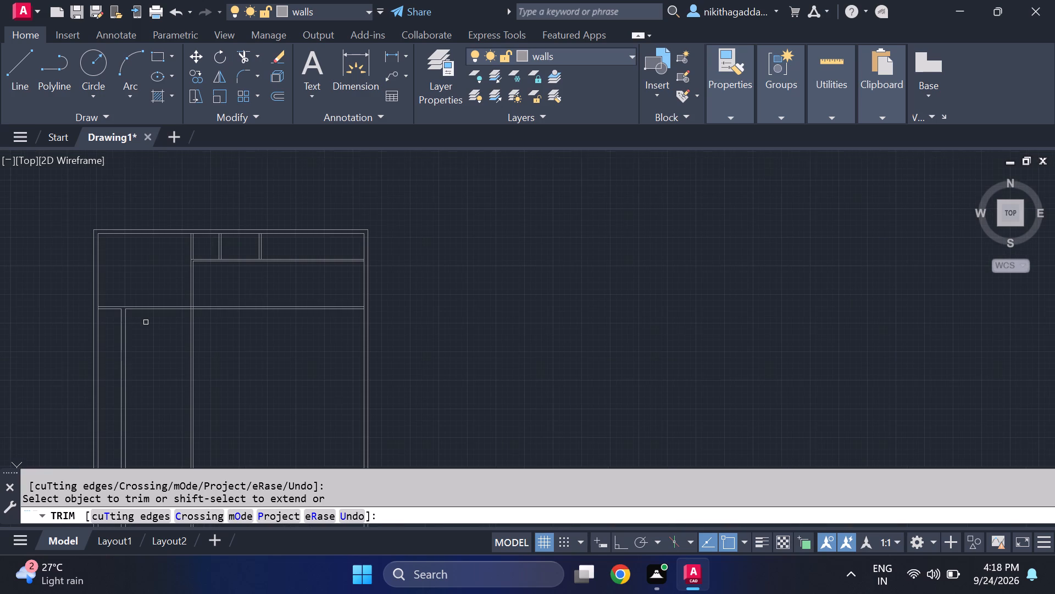
key("Escape")
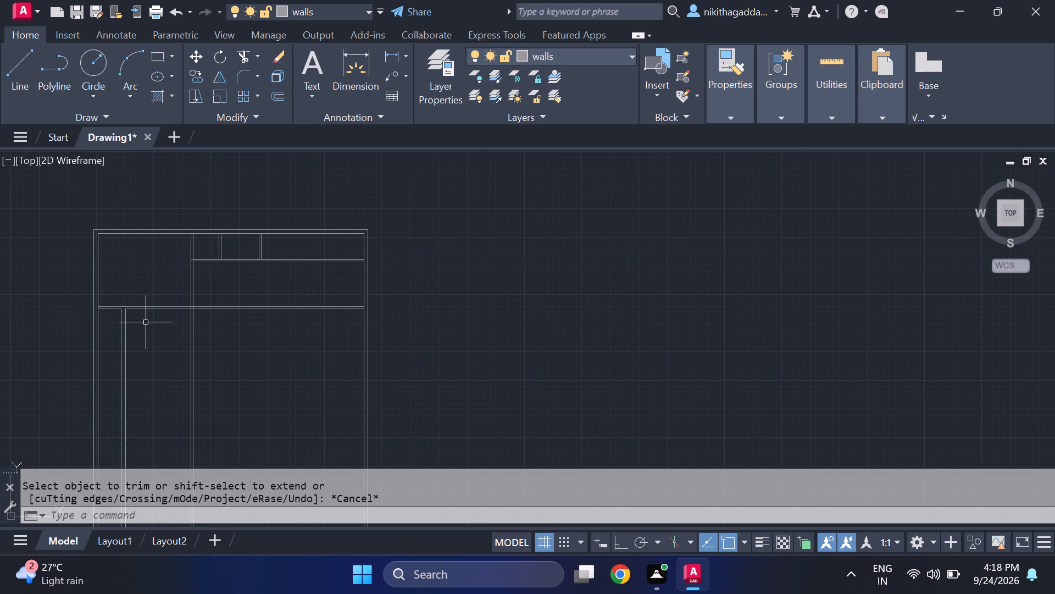
Offset the right line of the 9" inner wall 8'4" to the right.
scroll(157, 369, "up", 1)
middle_click_drag(153, 372, 143, 350)
scroll(132, 260, "up", 1)
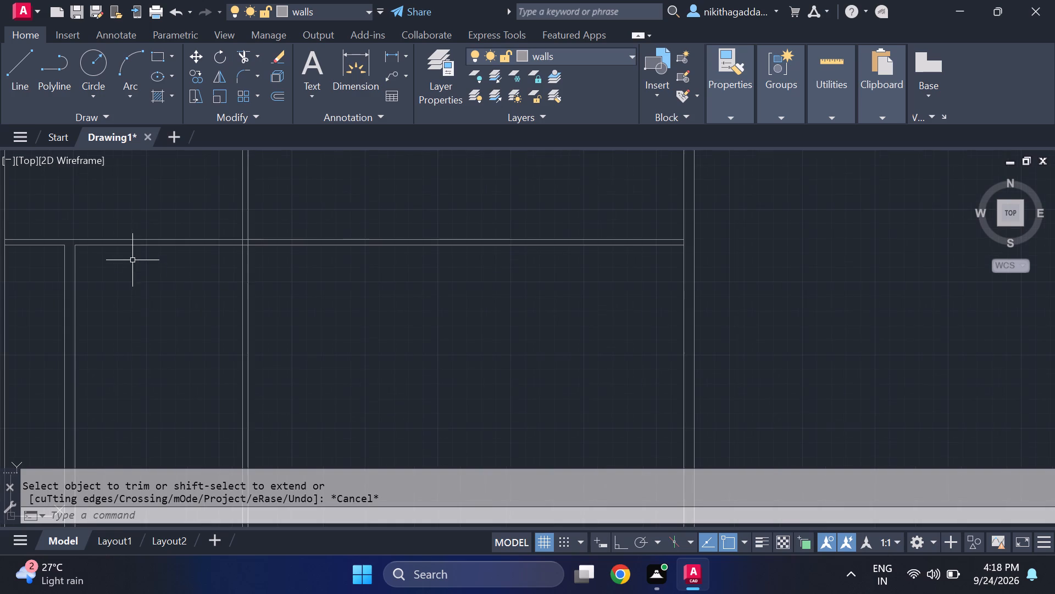
scroll(148, 301, "down", 1)
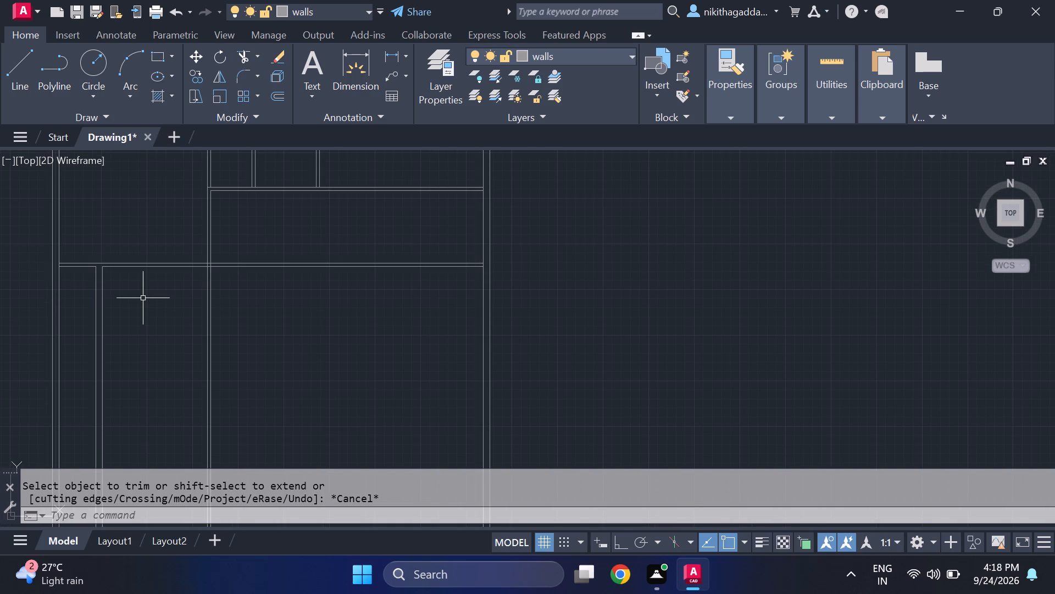
scroll(129, 280, "up", 2)
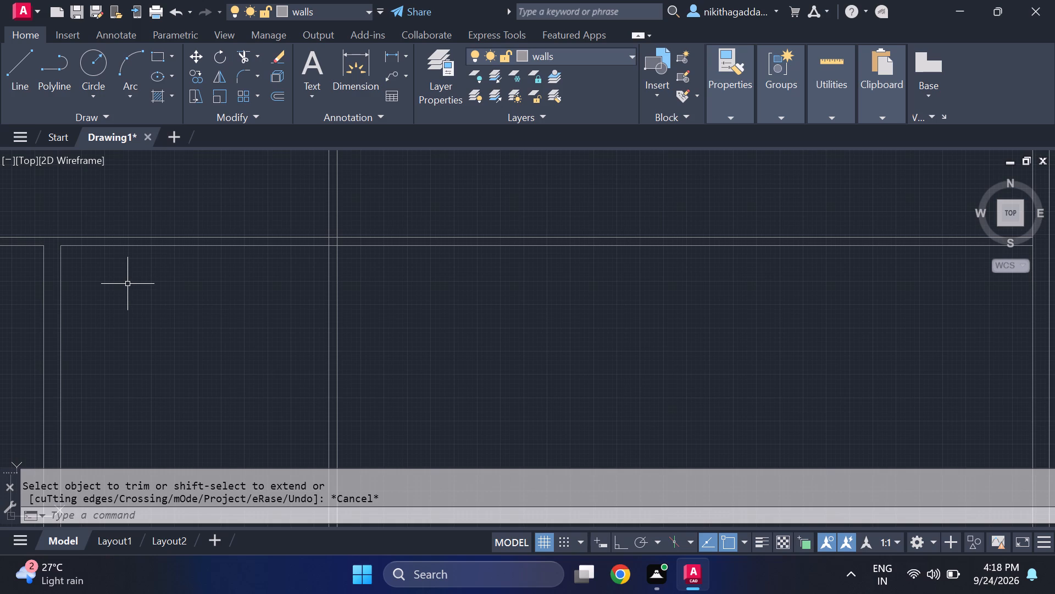
type("of")
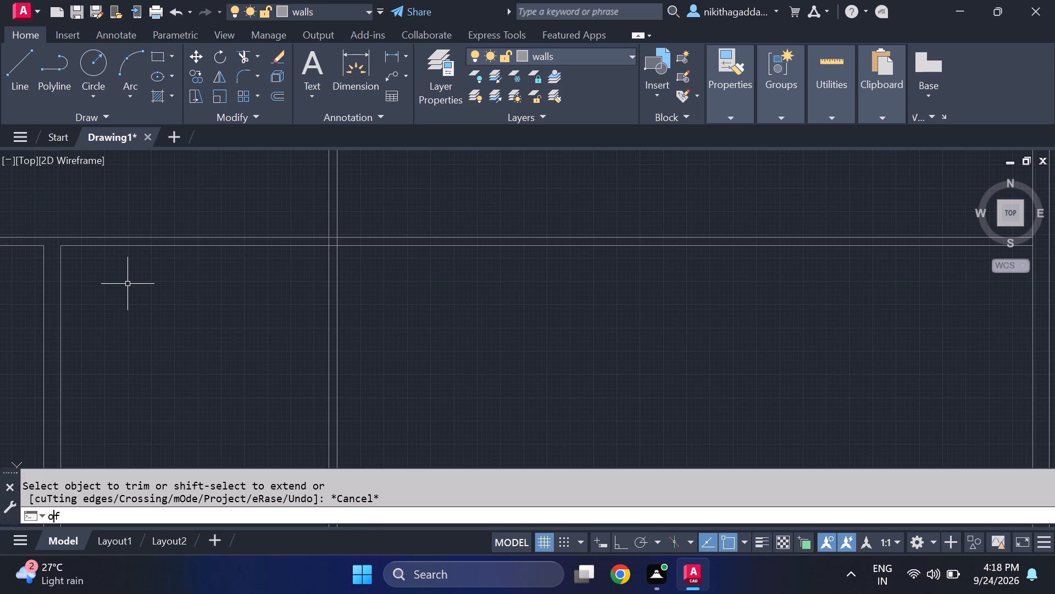
key("Return")
type("8'4")
key("shift+quotedbl")
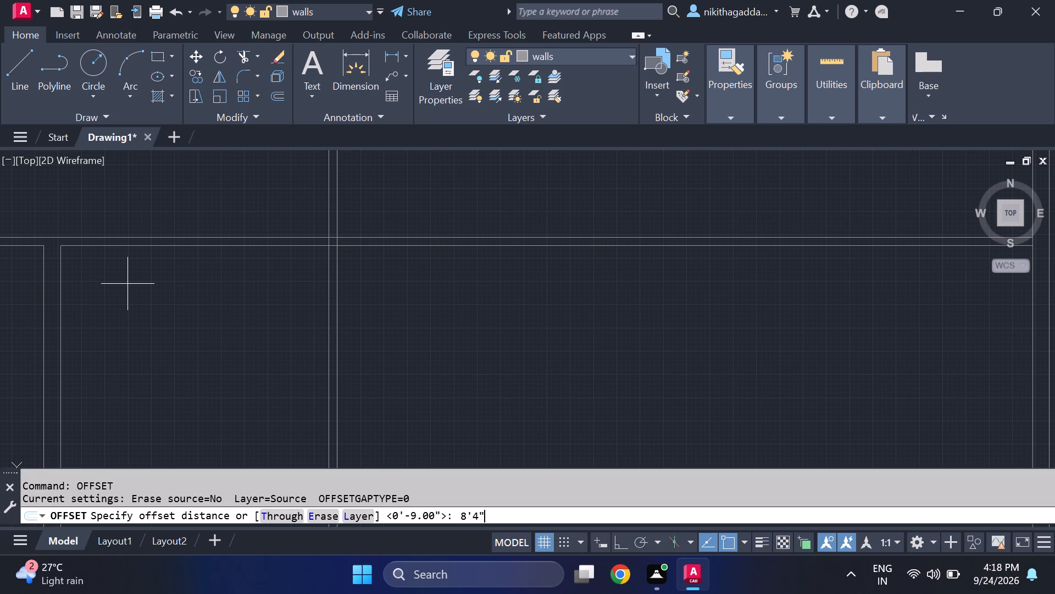
key("Return")
scroll(127, 284, "down", 4)
scroll(99, 311, "up", 1)
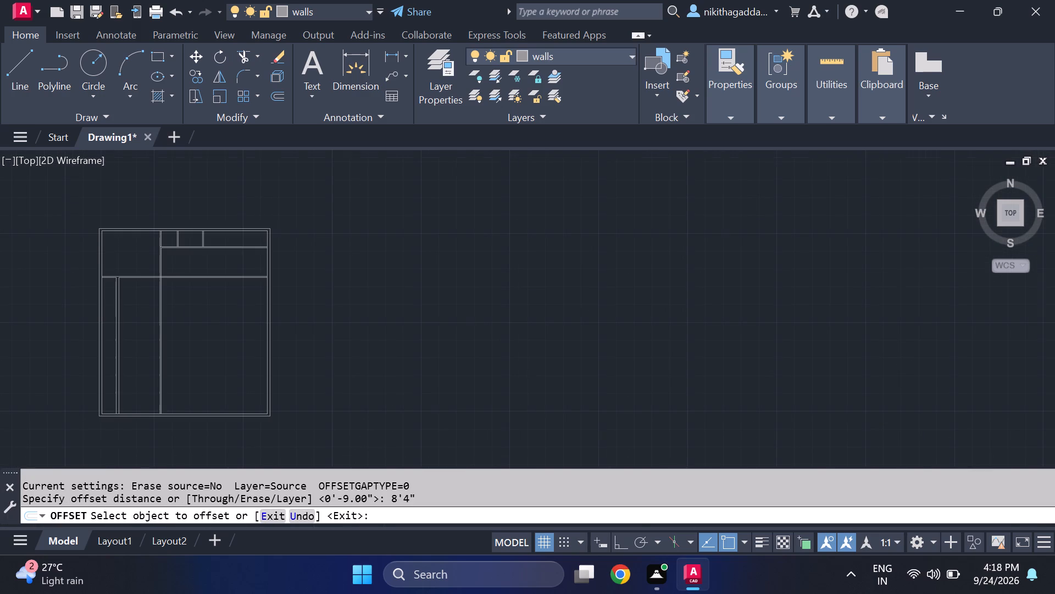
scroll(127, 315, "up", 2)
left_click(133, 306)
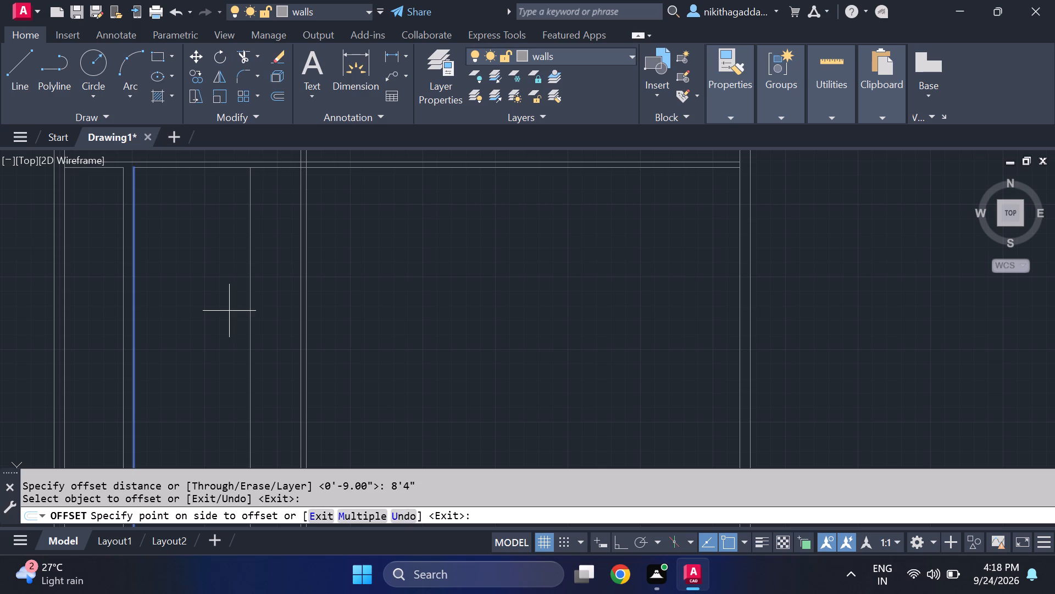
left_click(213, 296)
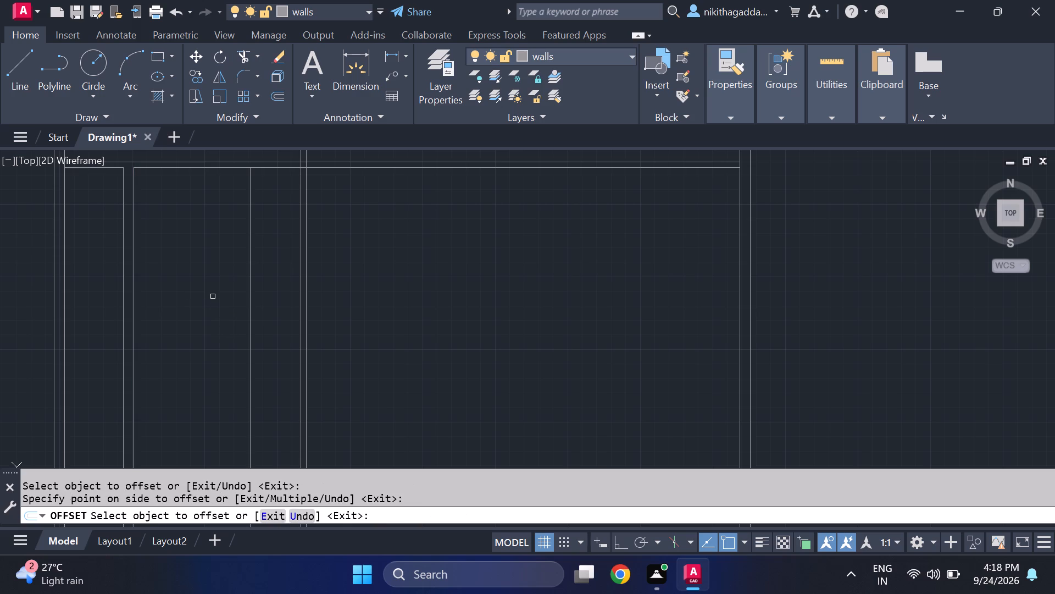
key("Escape")
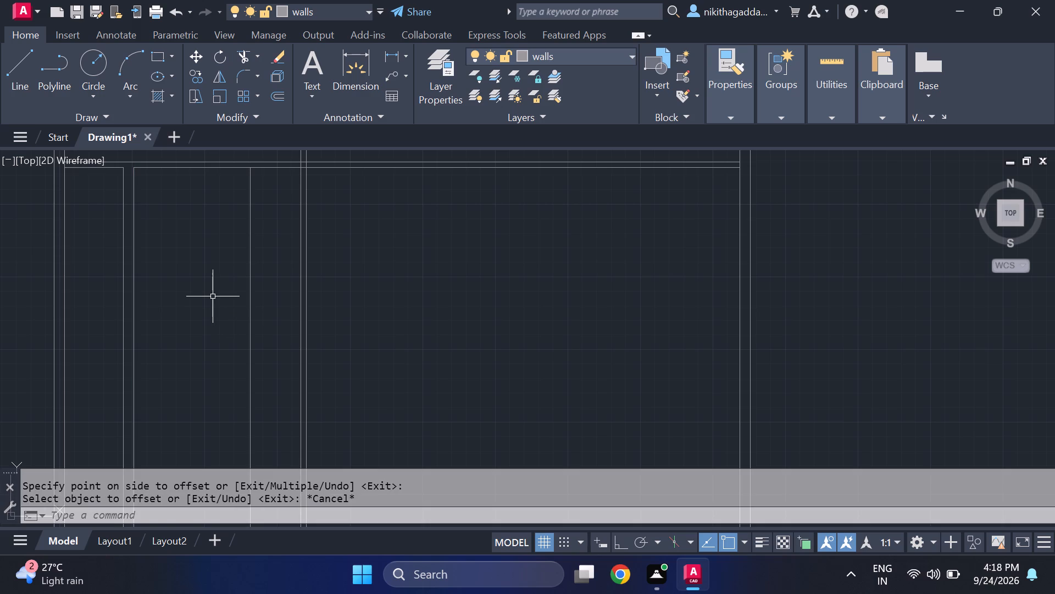
Offset the new vertical line 4.5" to the right to form a 4.5" inner wall.
key("o")
key("f")
key("Return")
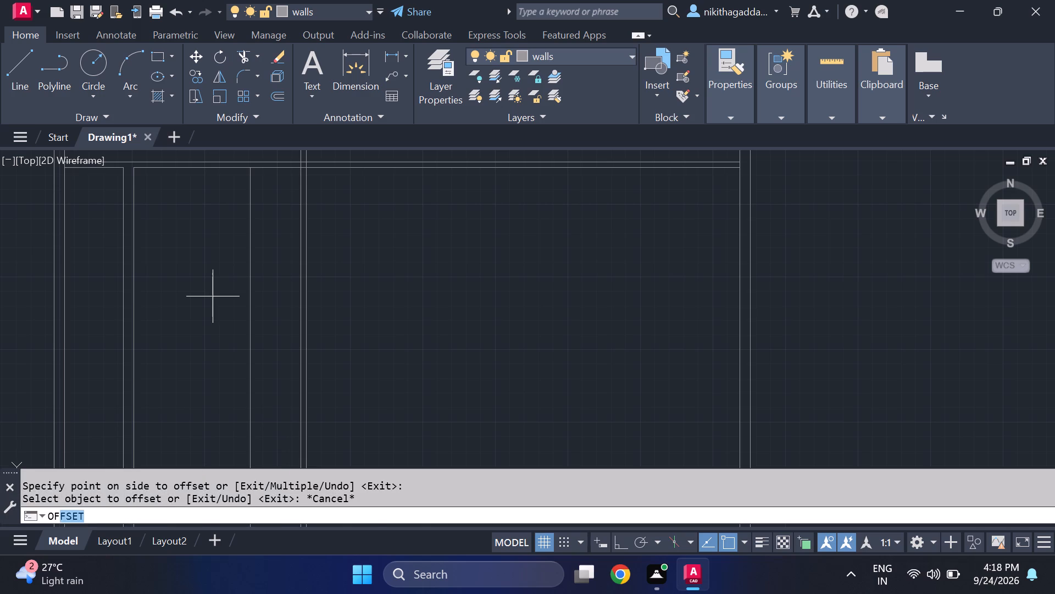
key("4")
type(".5")
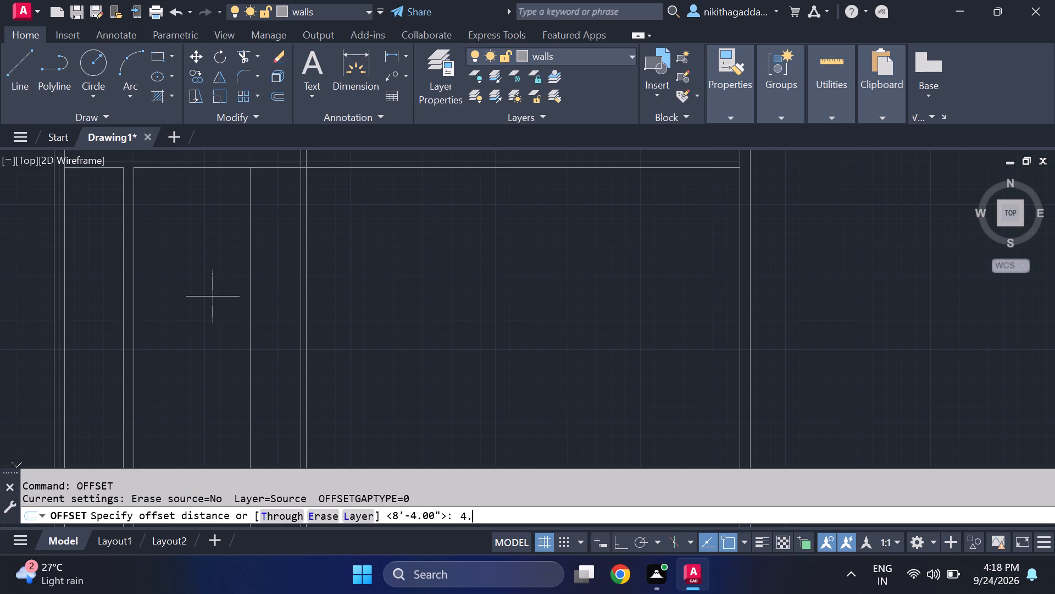
key("shift+quotedbl")
key("Return")
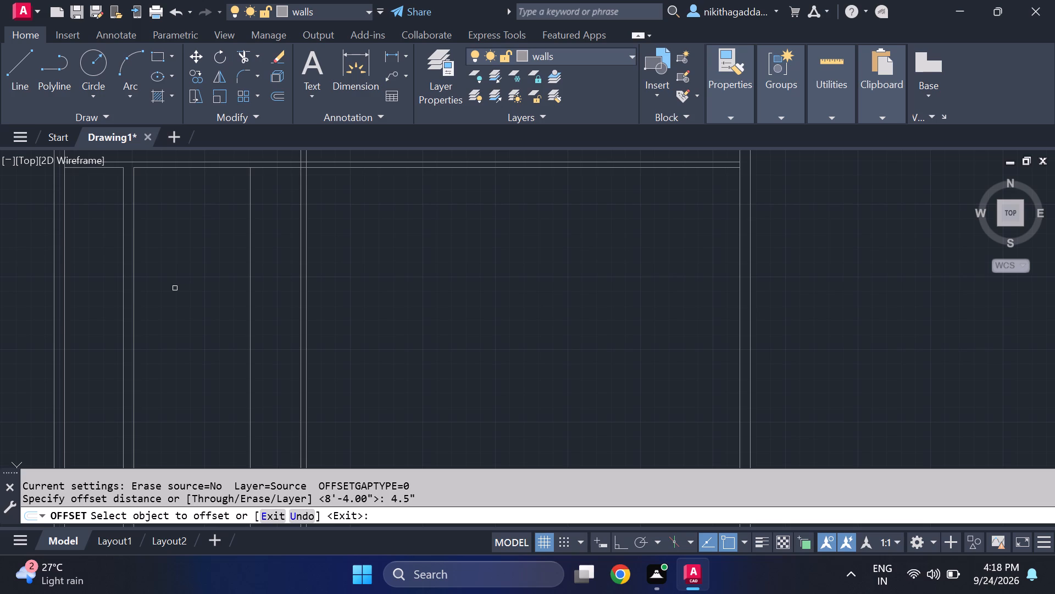
left_click(250, 299)
left_click(263, 294)
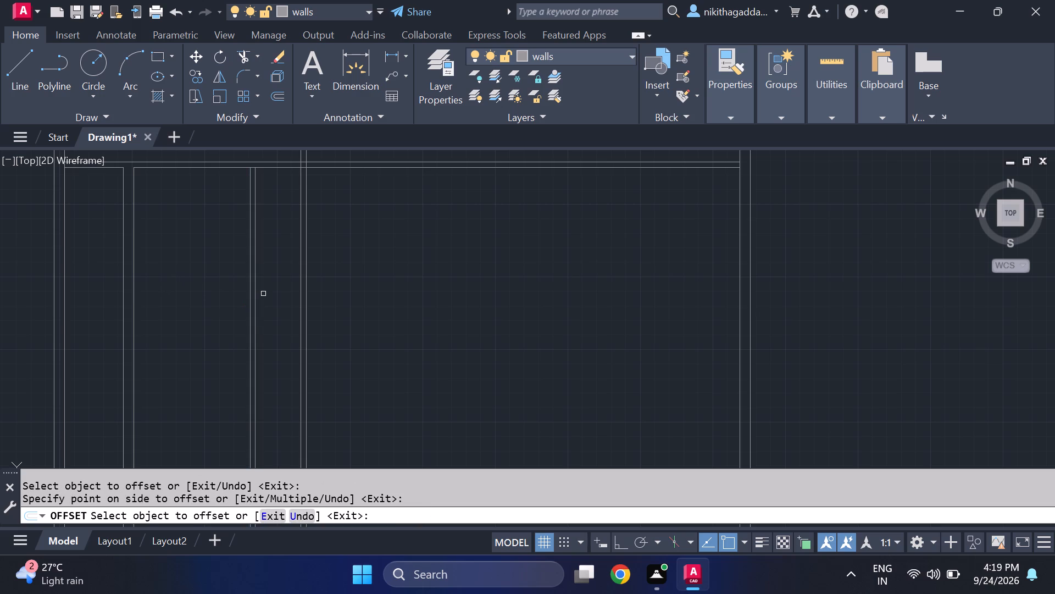
key("Escape")
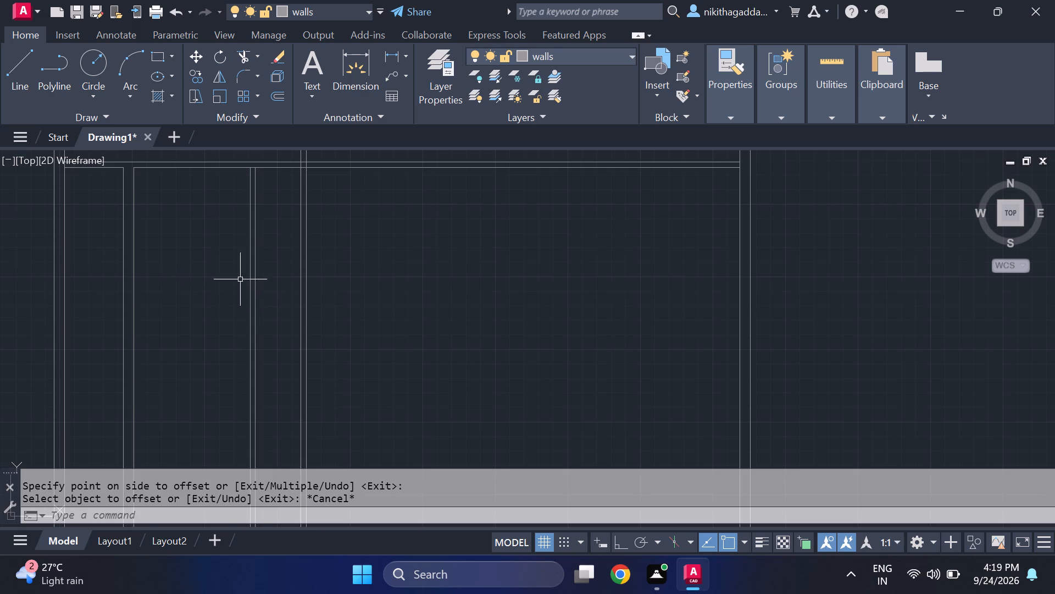
Offset the lower line of the second horizontal partition 6' downward.
scroll(191, 260, "down", 2)
scroll(185, 227, "up", 3)
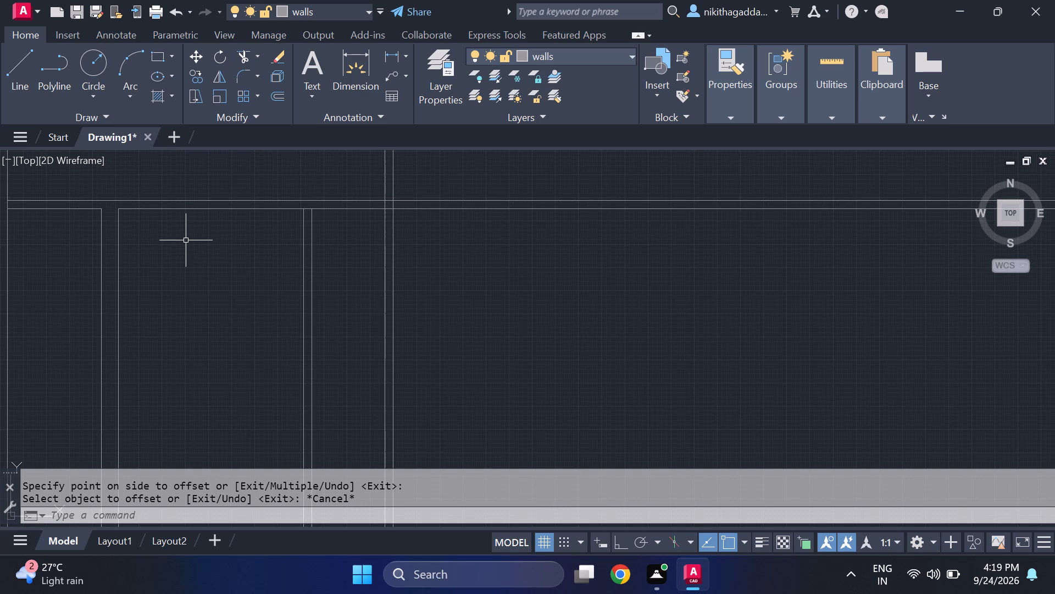
scroll(186, 249, "down", 3)
scroll(184, 274, "up", 2)
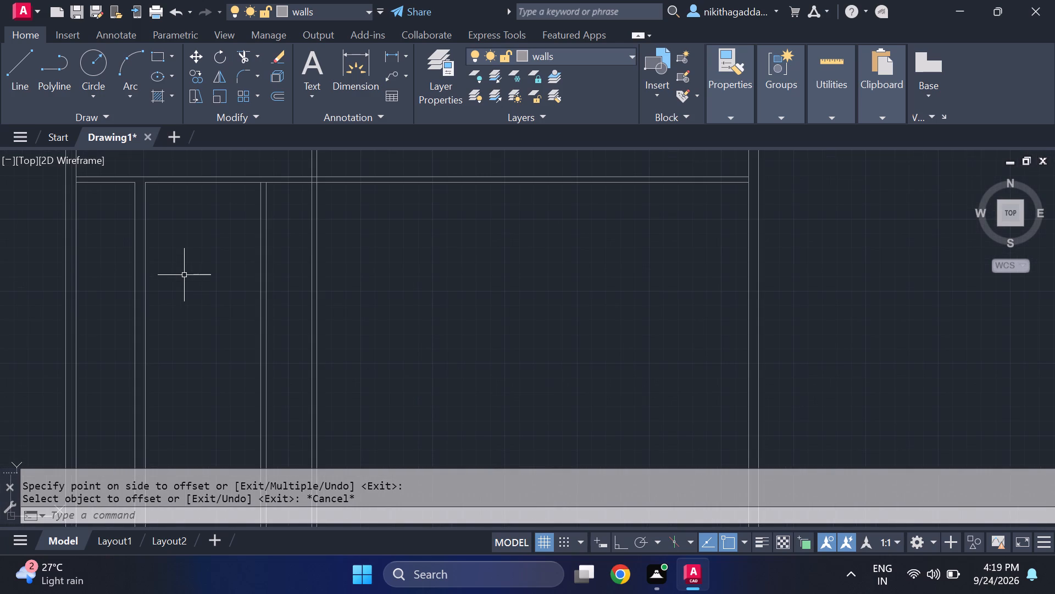
type("of")
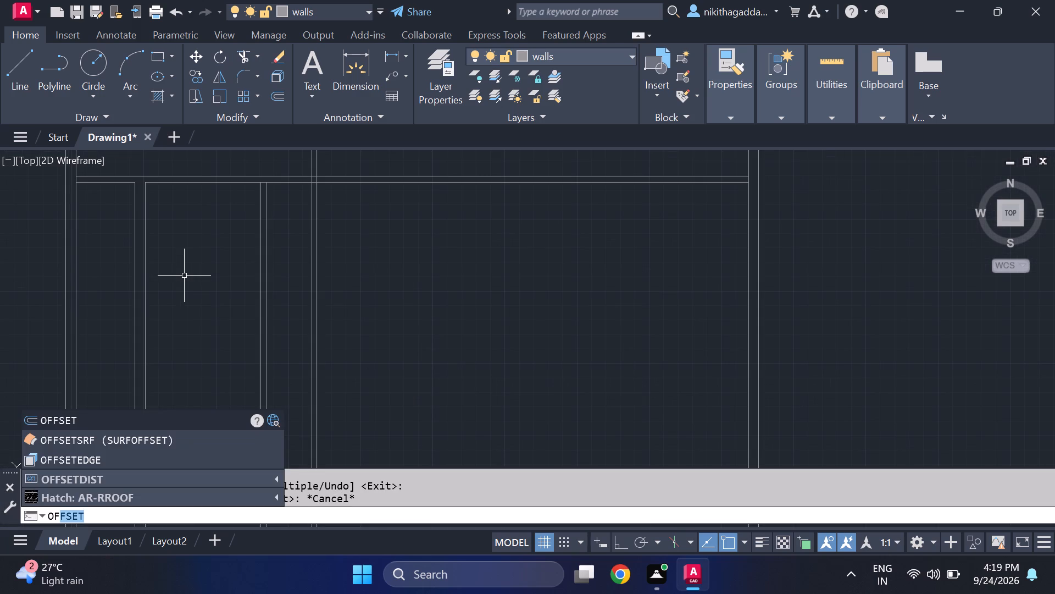
key("Return")
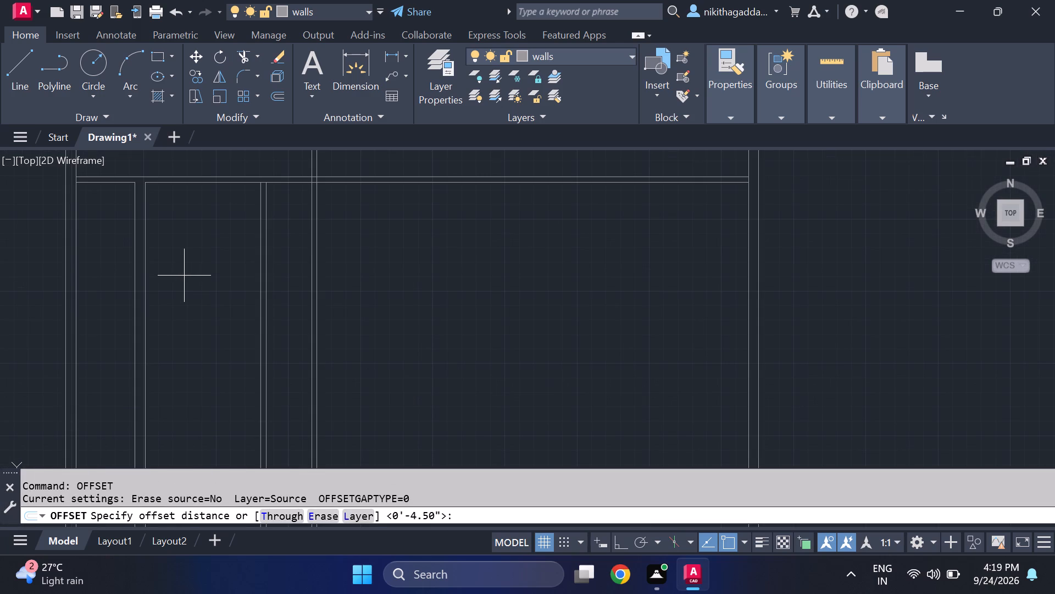
type("6'")
key("Return")
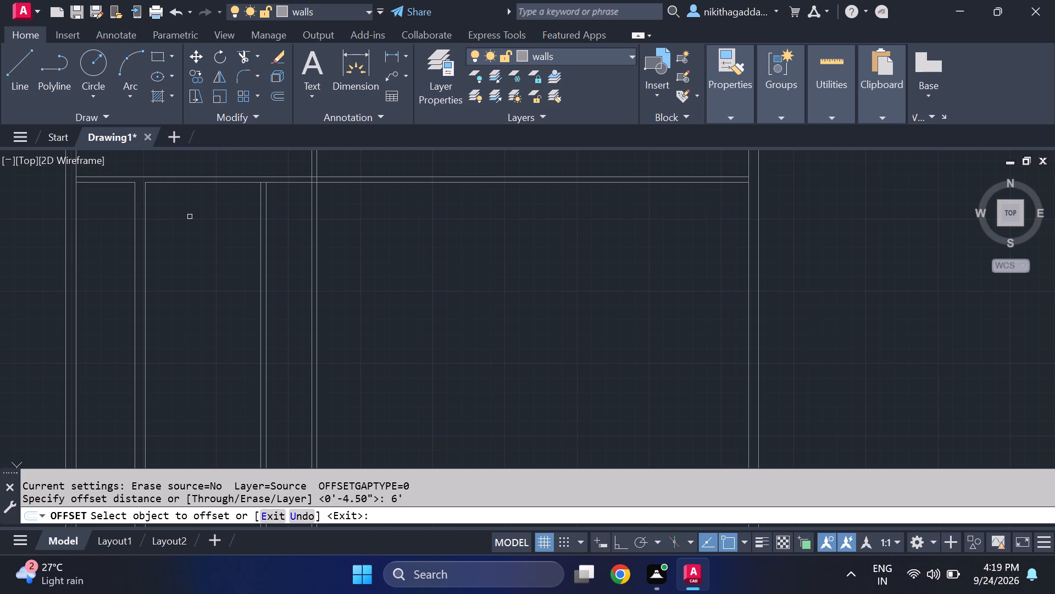
left_click(202, 183)
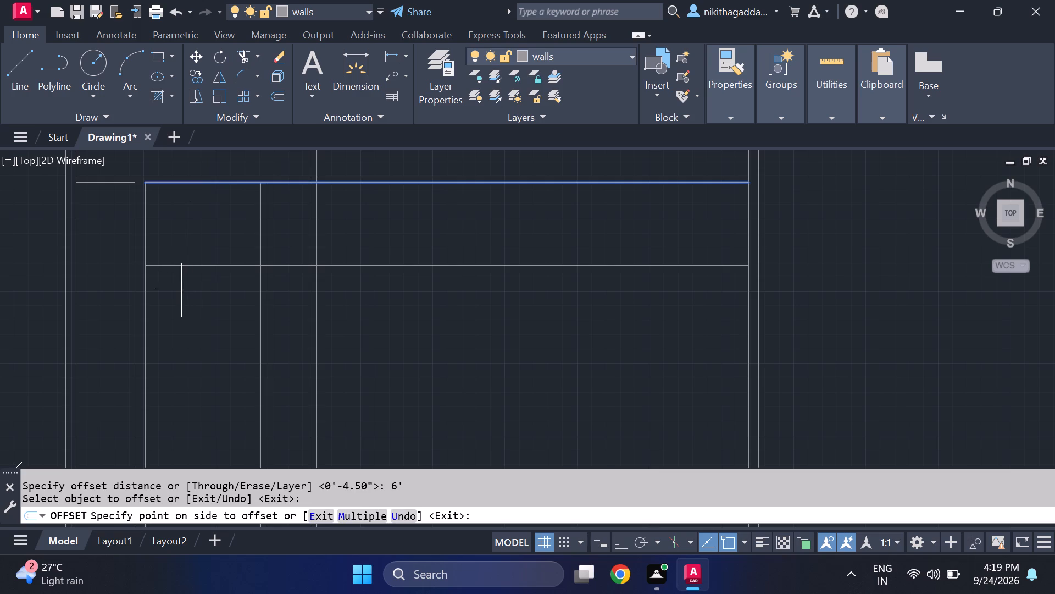
left_click(179, 295)
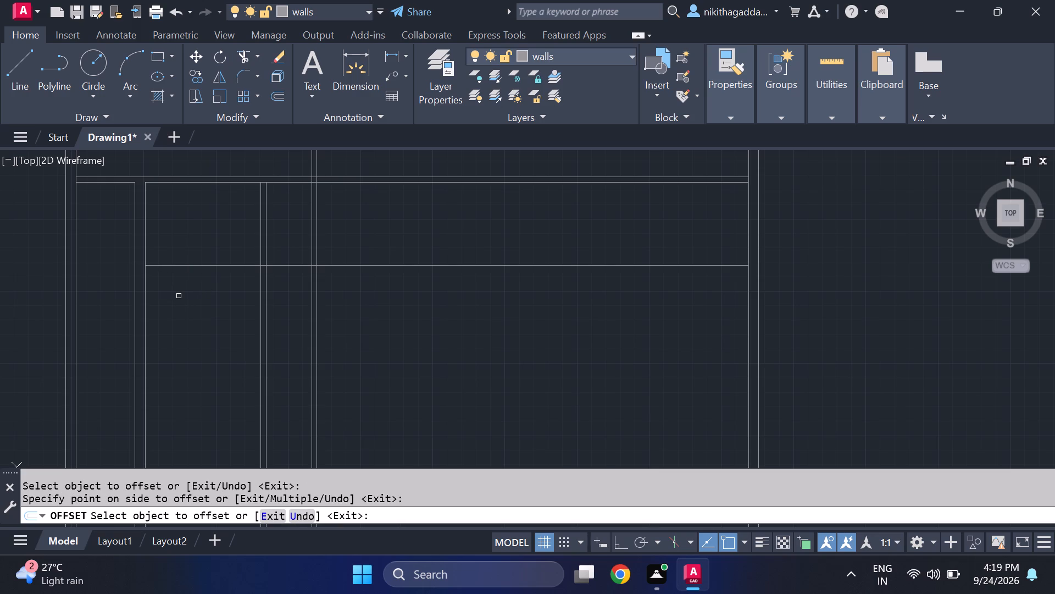
key("Escape")
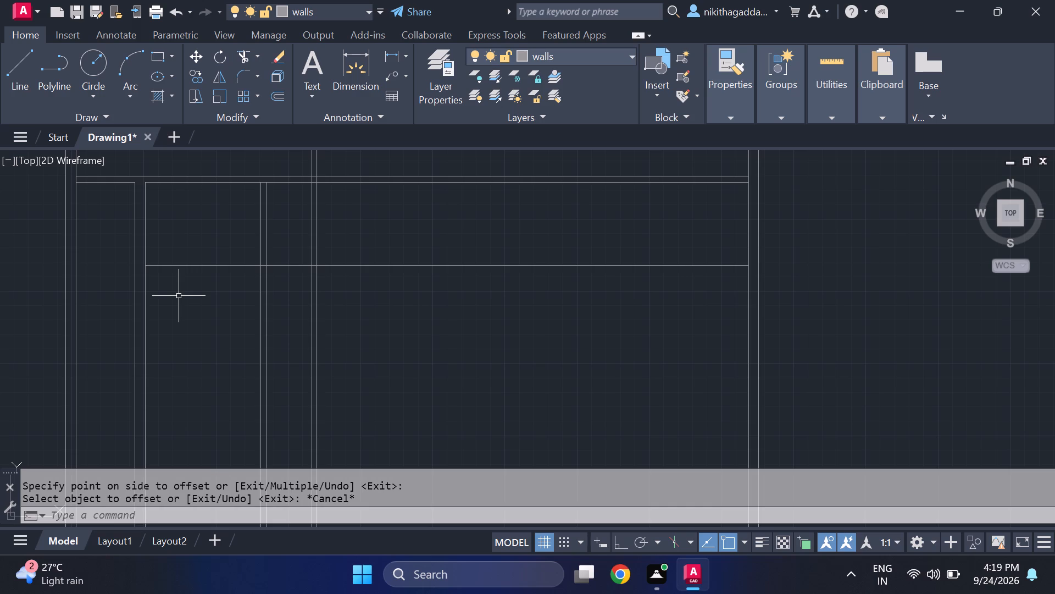
Offset the new horizontal line 4.5" downward to form a 4.5" cross wall.
type("of")
key("Return")
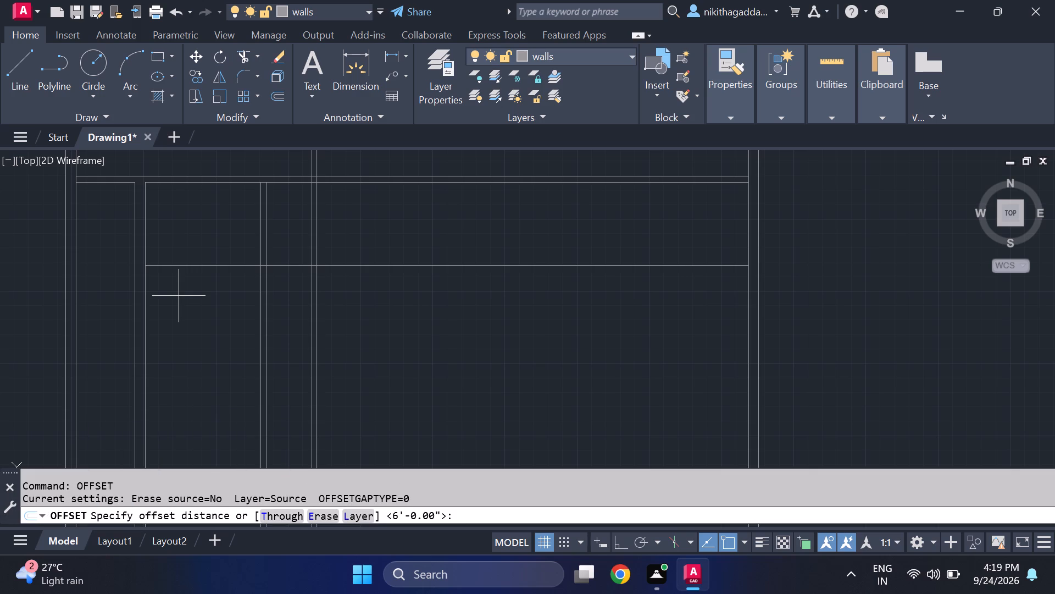
key("4")
type(".5")
key("shift+quotedbl")
key("Return")
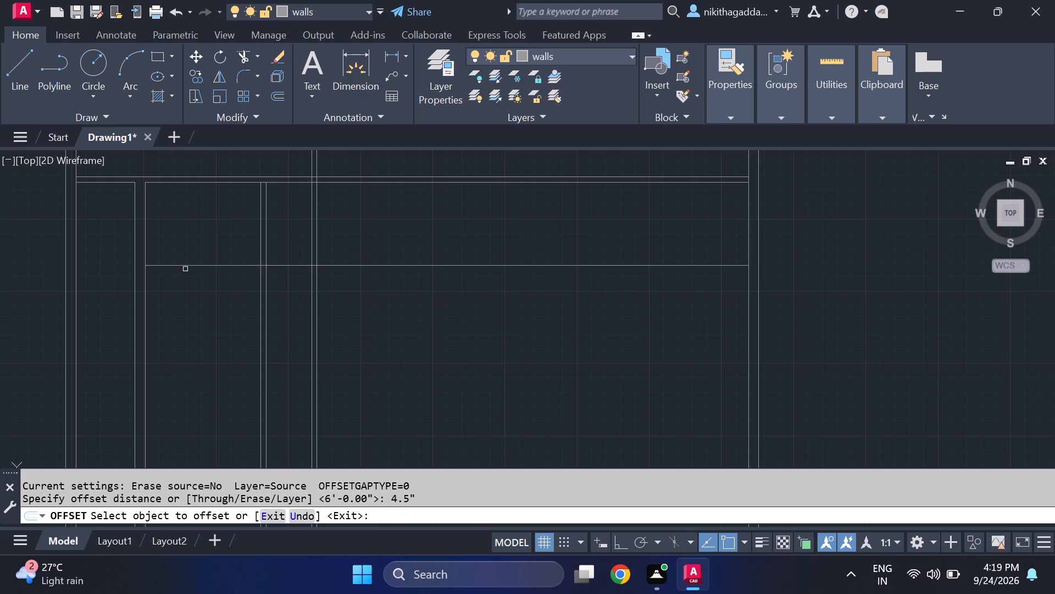
left_click(186, 265)
left_click(177, 346)
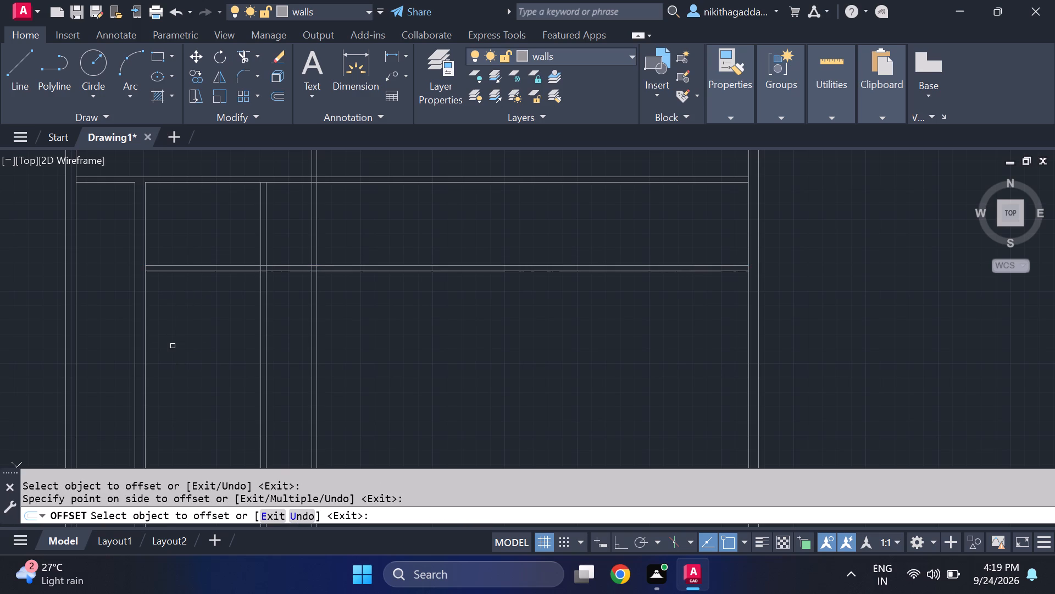
key("Escape")
Trim away both lines of the vertical wall right of the new 4.5" wall, between the horizontal partition and the cross wall.
type("tr")
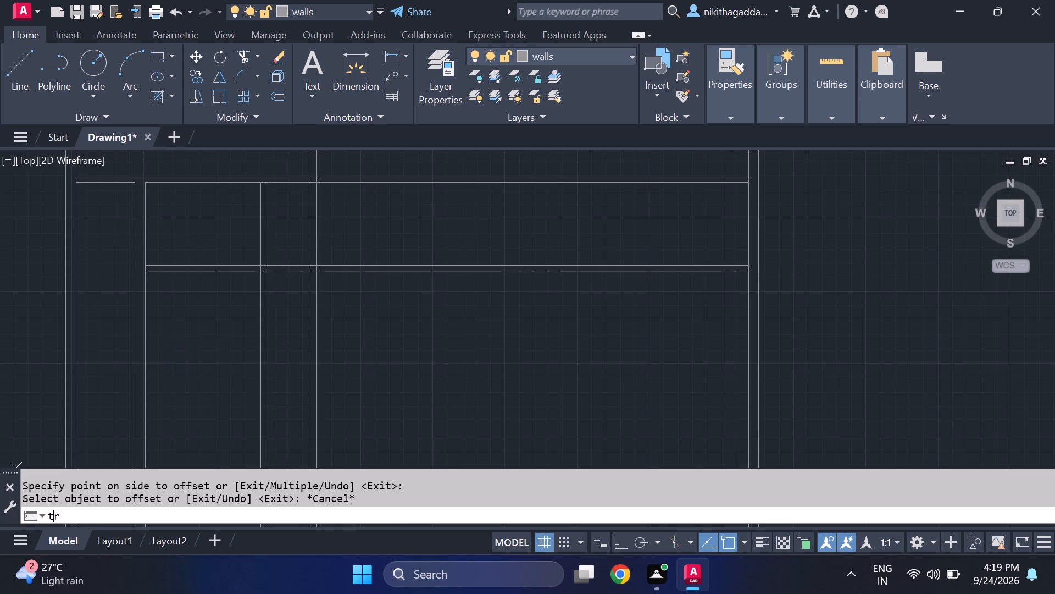
key("Return")
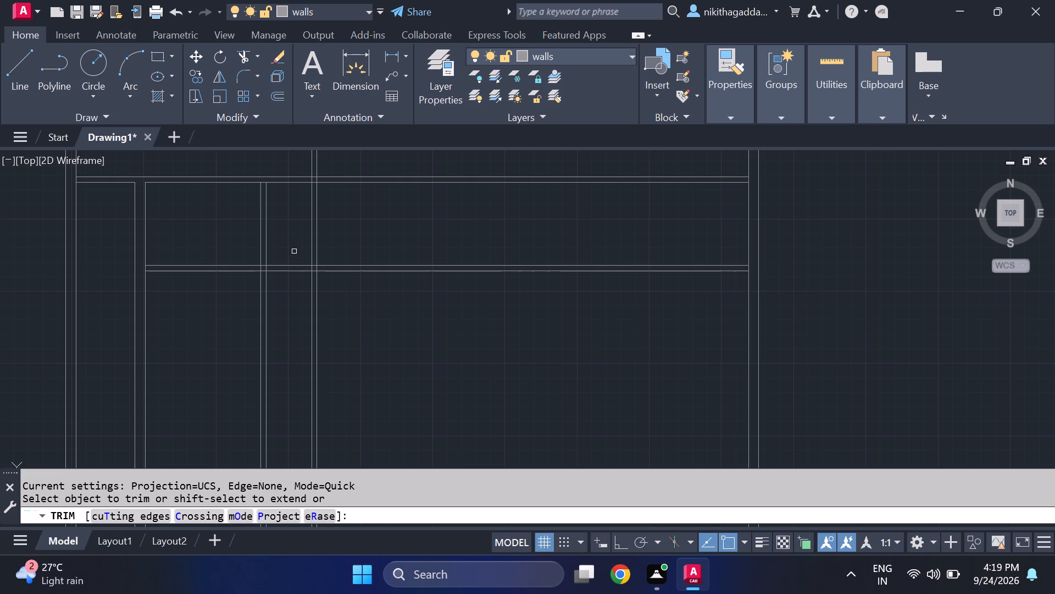
left_click_drag(330, 217, 305, 237)
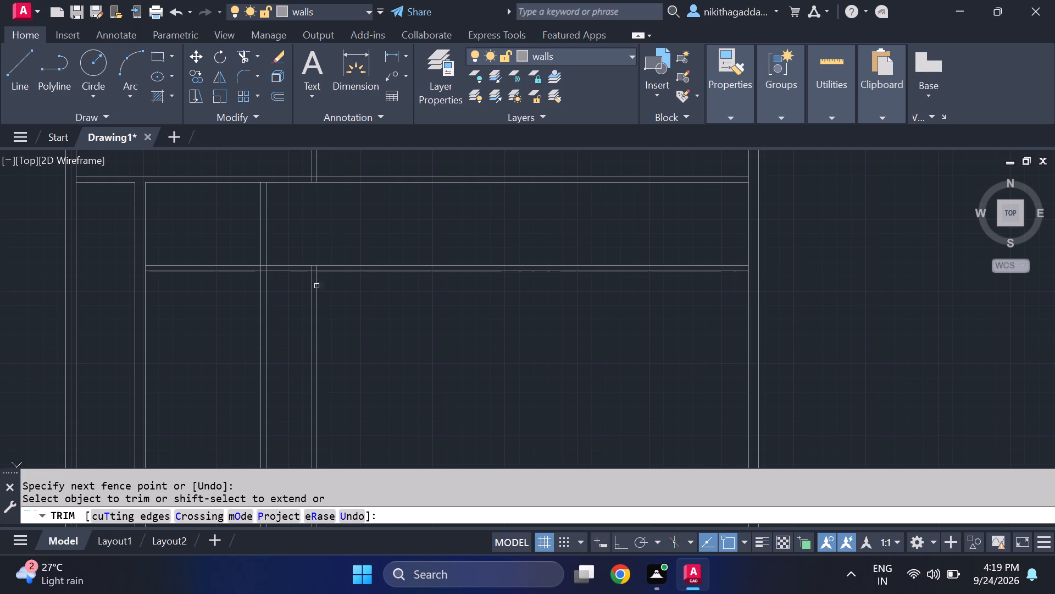
Trim away both lines of the new 4.5" vertical wall below the cross wall.
scroll(307, 320, "down", 3)
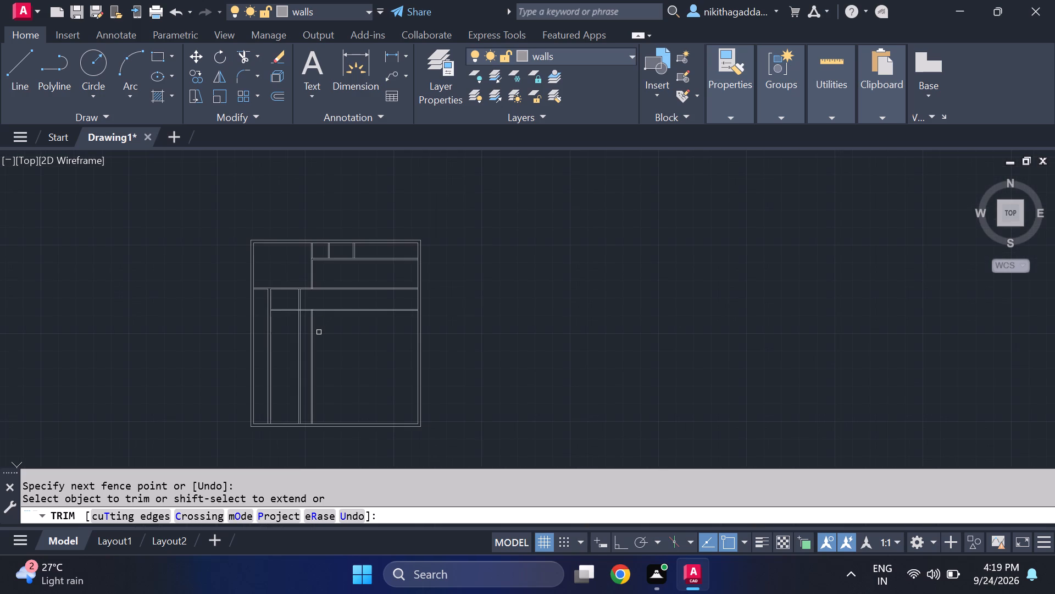
scroll(304, 351, "up", 3)
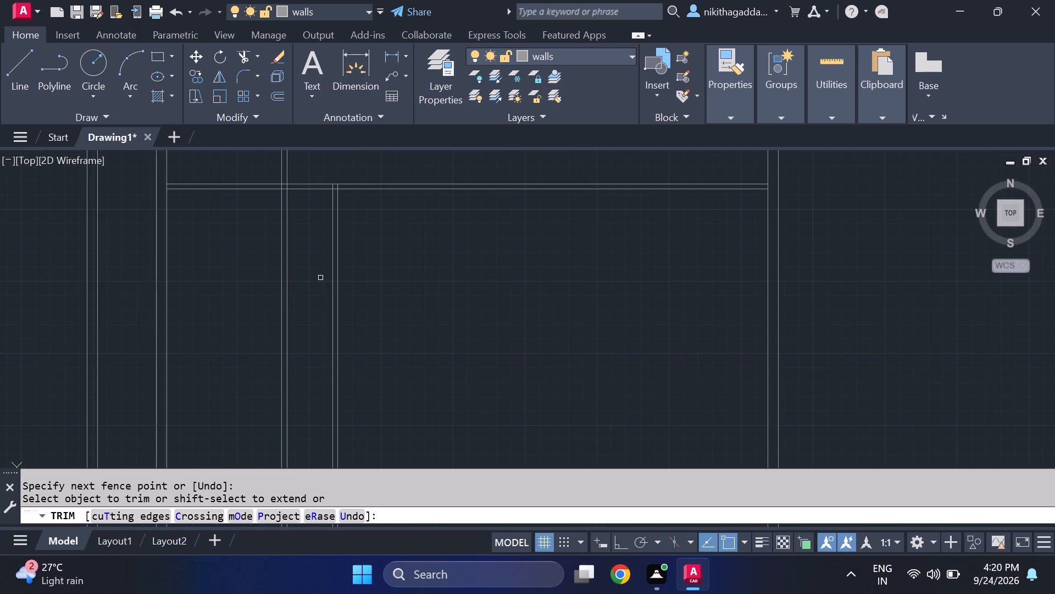
left_click_drag(307, 266, 224, 366)
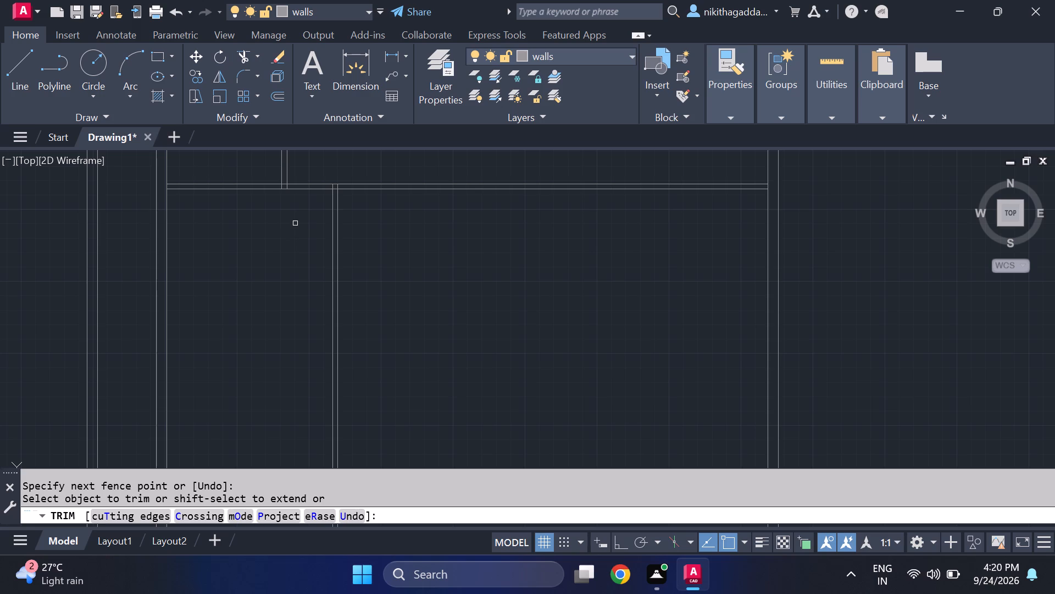
Trim the new vertical wall's stubs and the cross wall's upper line between them to open the T-junction.
middle_click_drag(295, 224, 301, 240)
scroll(301, 210, "up", 3)
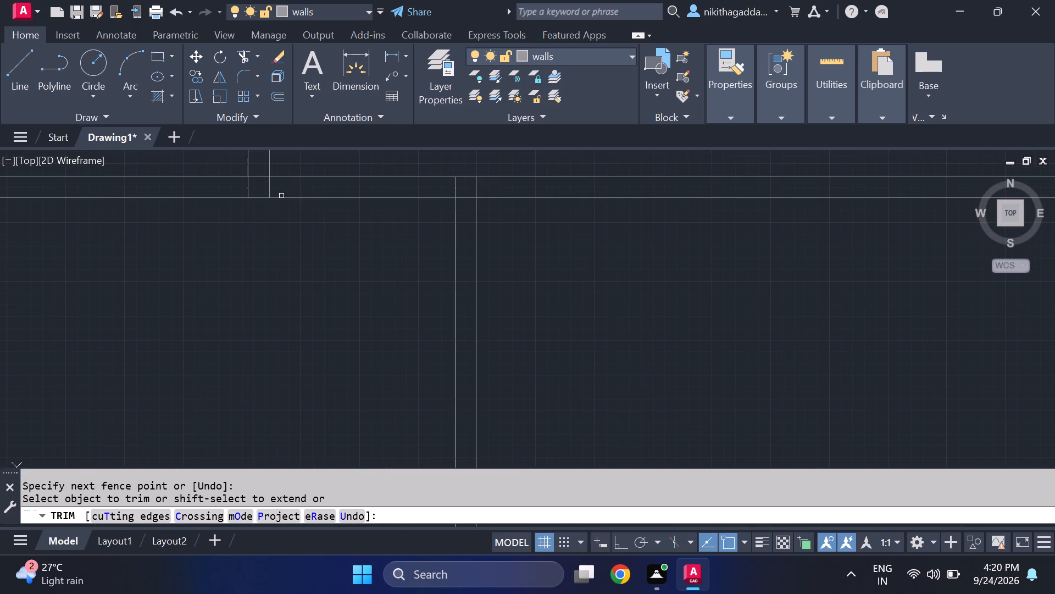
left_click(270, 187)
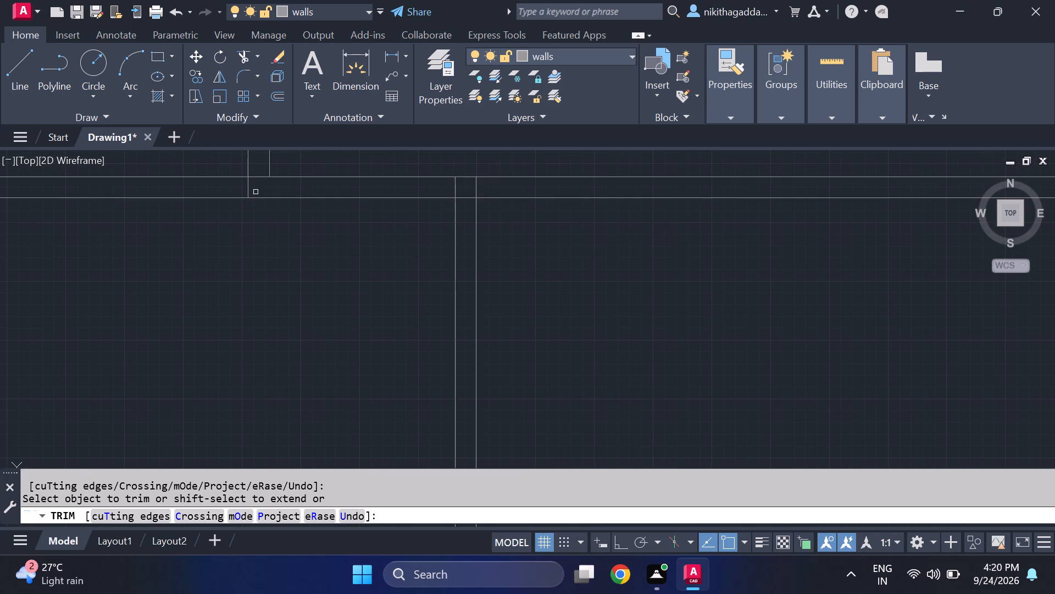
left_click(247, 188)
left_click(254, 178)
Trim the cross wall's lower line between the two lines of the vertical wall that runs below it.
scroll(251, 234, "down", 4)
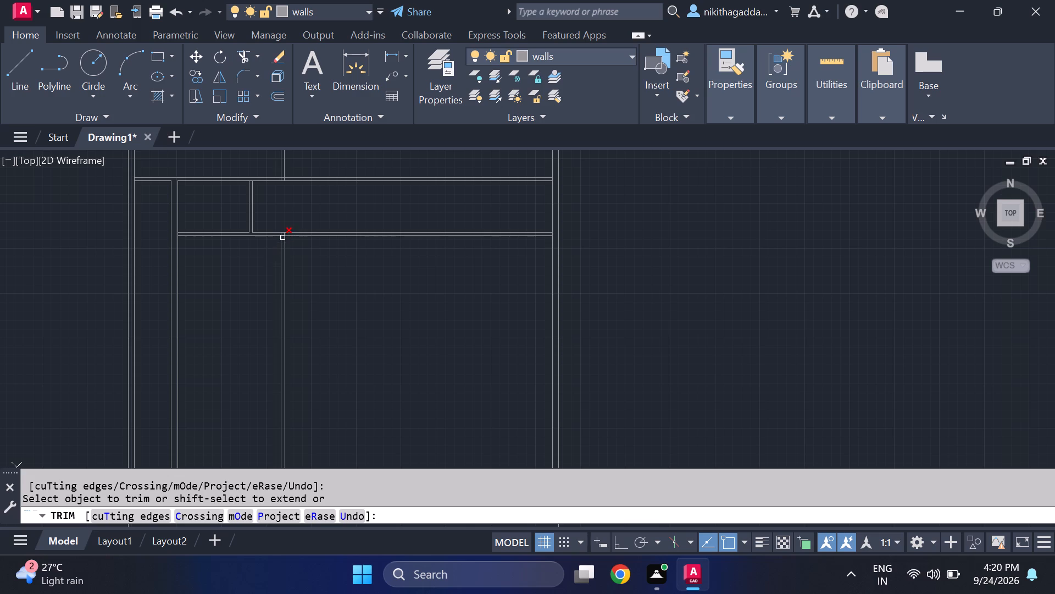
scroll(282, 238, "up", 5)
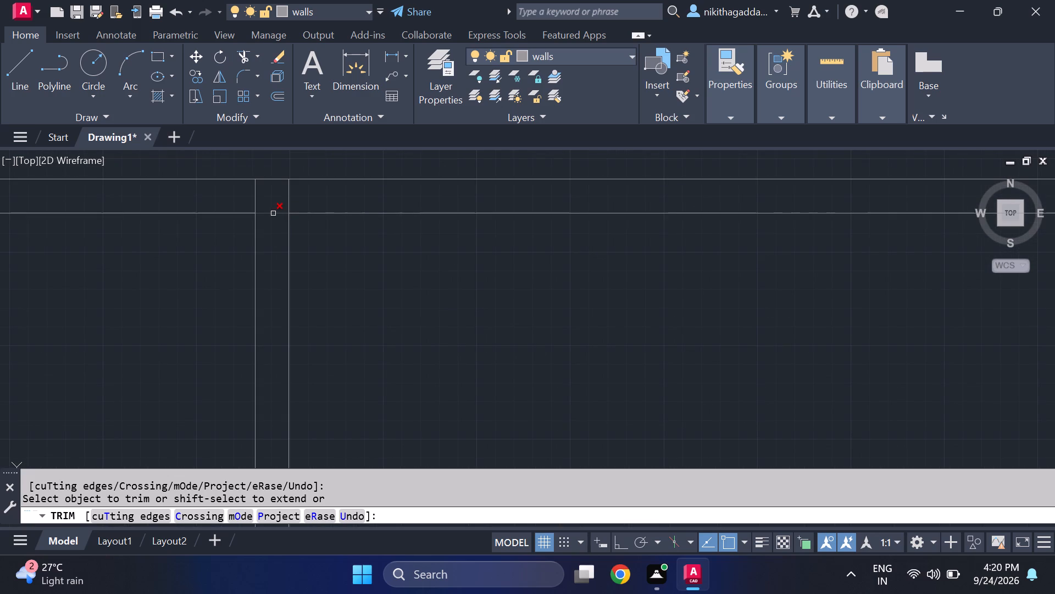
left_click(273, 213)
Trim away both lines of the cross wall to the right of the vertical wall that runs below it.
scroll(326, 339, "down", 3)
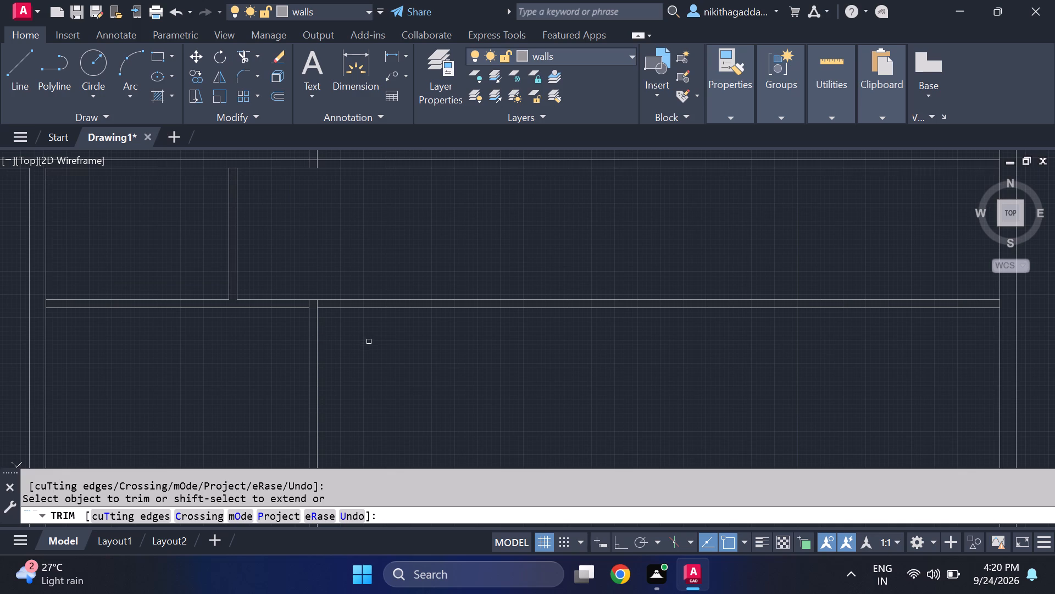
left_click_drag(370, 274, 368, 310)
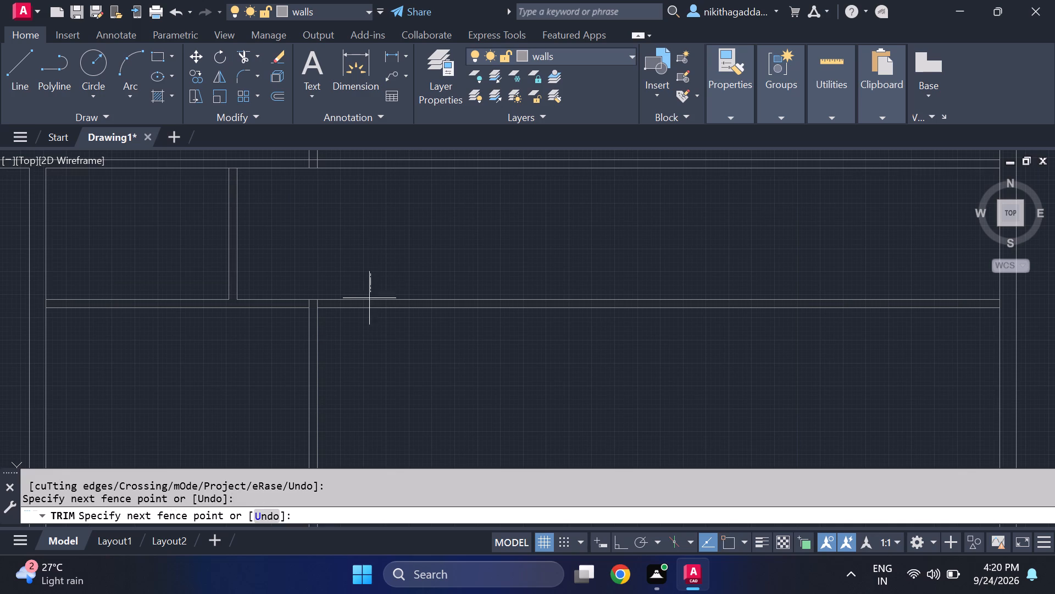
left_click_drag(368, 310, 360, 353)
scroll(421, 362, "down", 3)
scroll(372, 387, "up", 2)
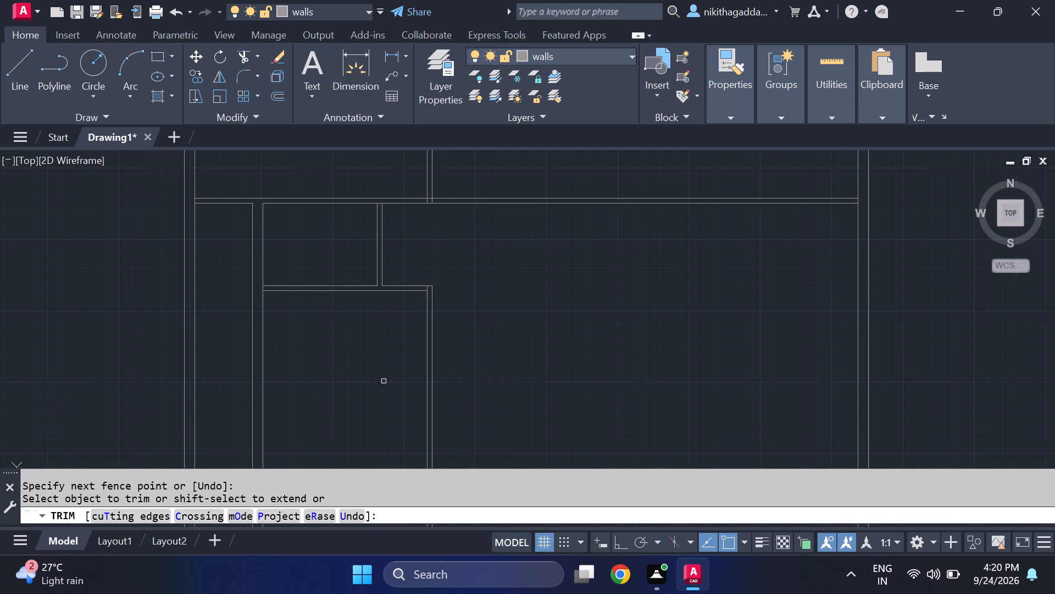
Offset the lower line of the short 4.5" cross wall 12' downward between the two vertical walls.
middle_click_drag(385, 384, 381, 374)
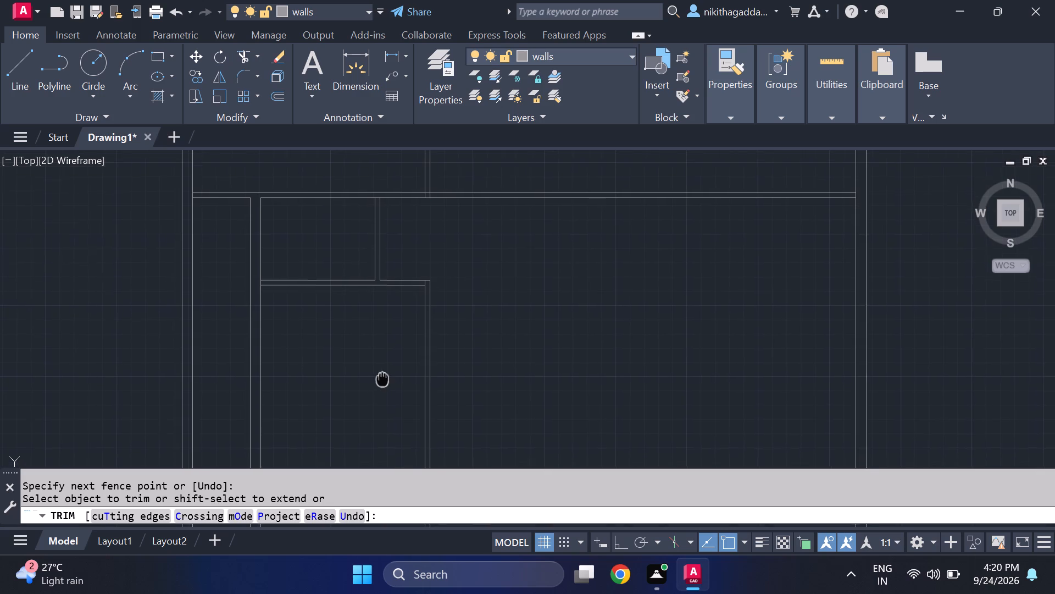
middle_click_drag(381, 374, 377, 319)
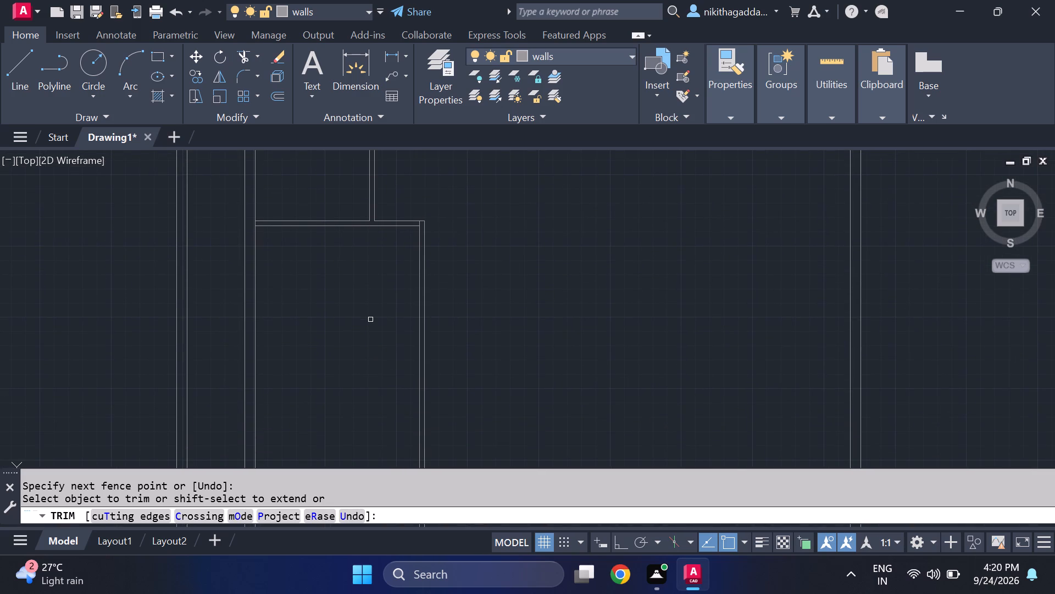
key("Escape")
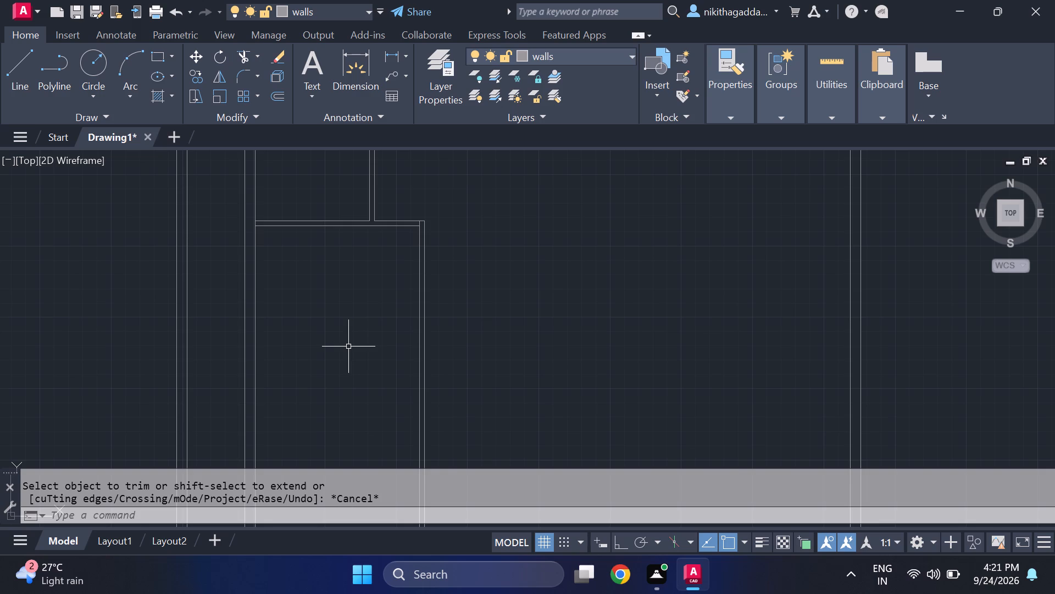
type("of")
key("Return")
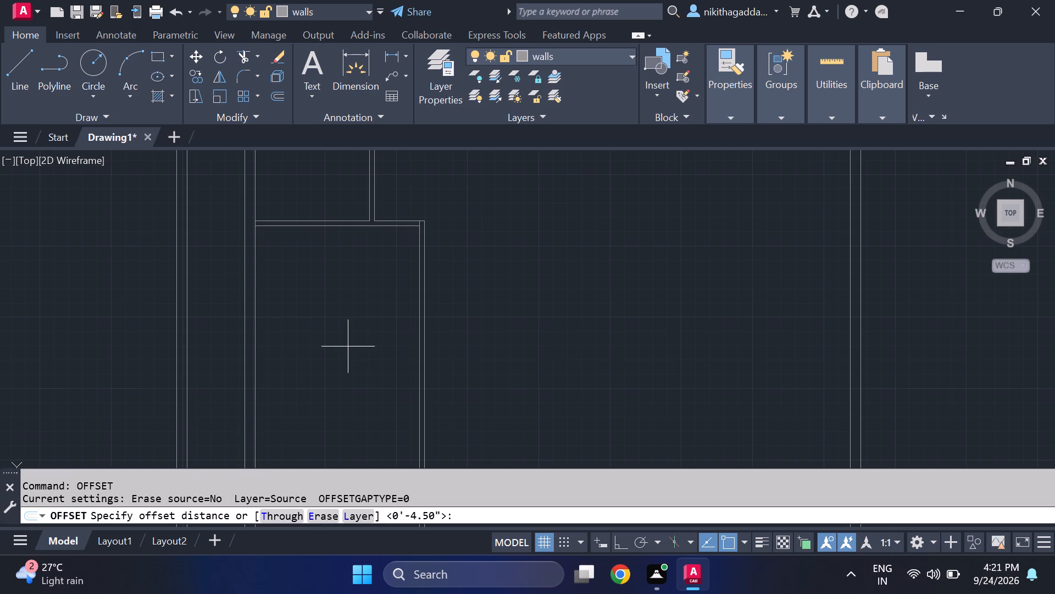
type("12")
key("apostrophe")
key("Return")
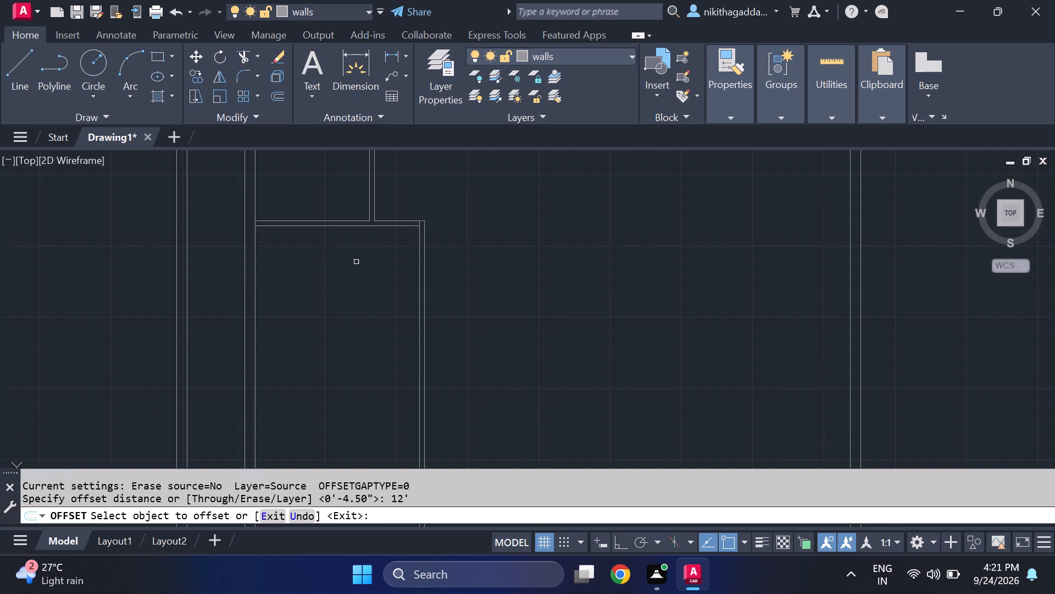
left_click(357, 227)
left_click(359, 424)
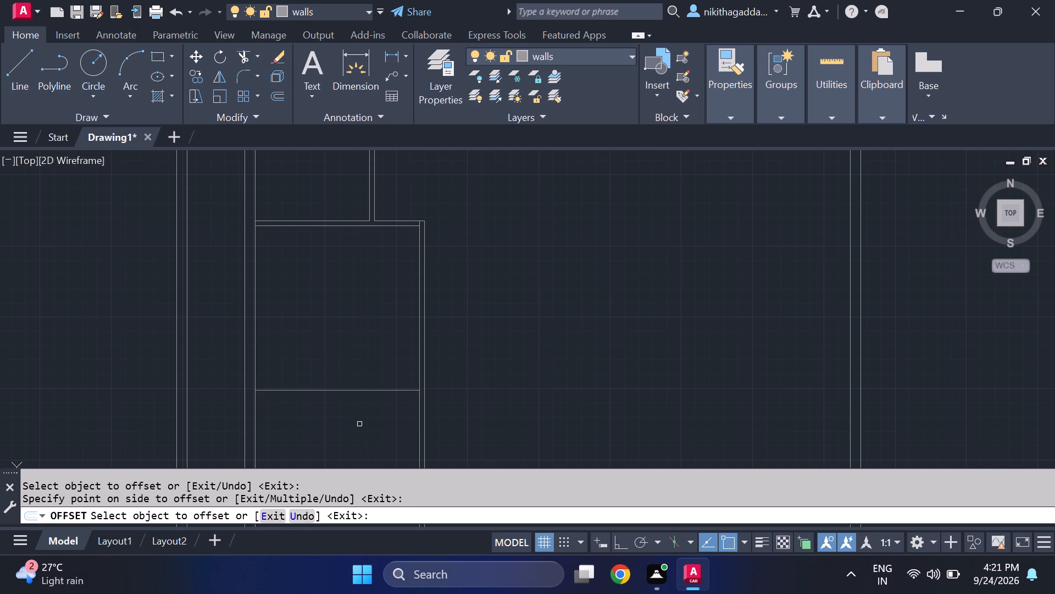
key("Escape")
key("grave")
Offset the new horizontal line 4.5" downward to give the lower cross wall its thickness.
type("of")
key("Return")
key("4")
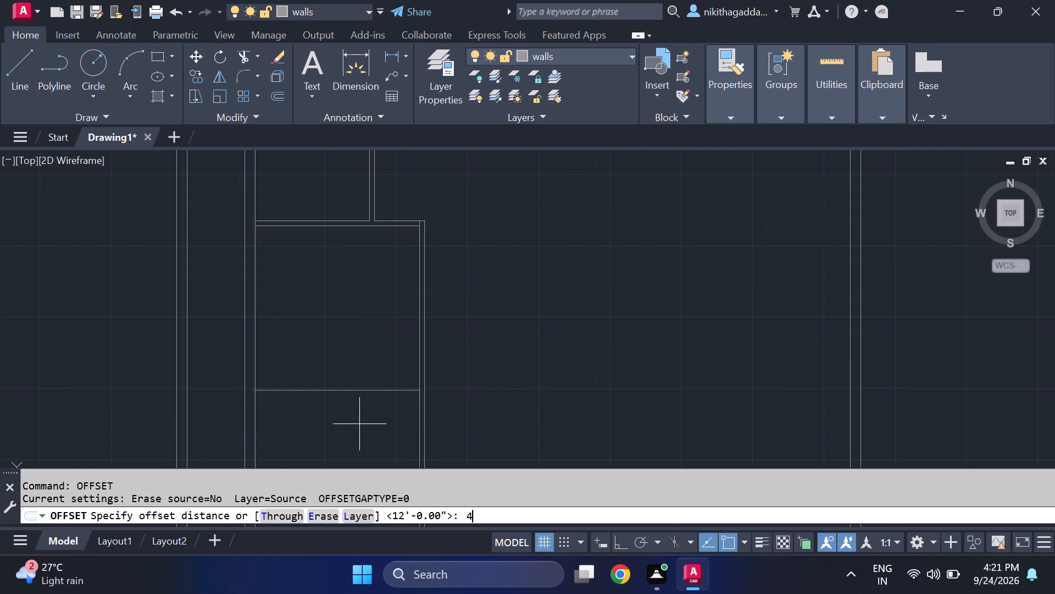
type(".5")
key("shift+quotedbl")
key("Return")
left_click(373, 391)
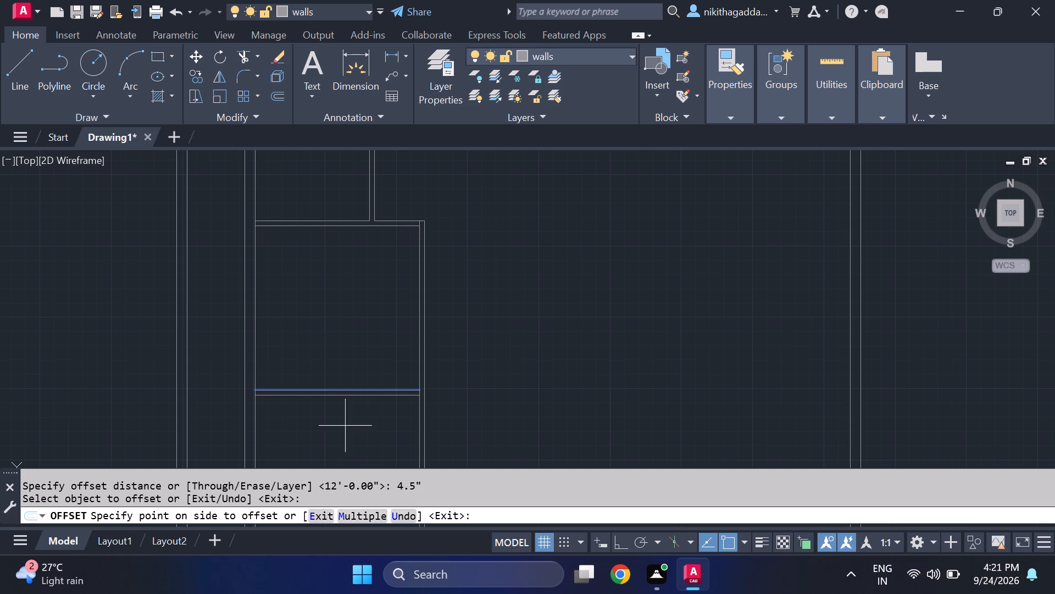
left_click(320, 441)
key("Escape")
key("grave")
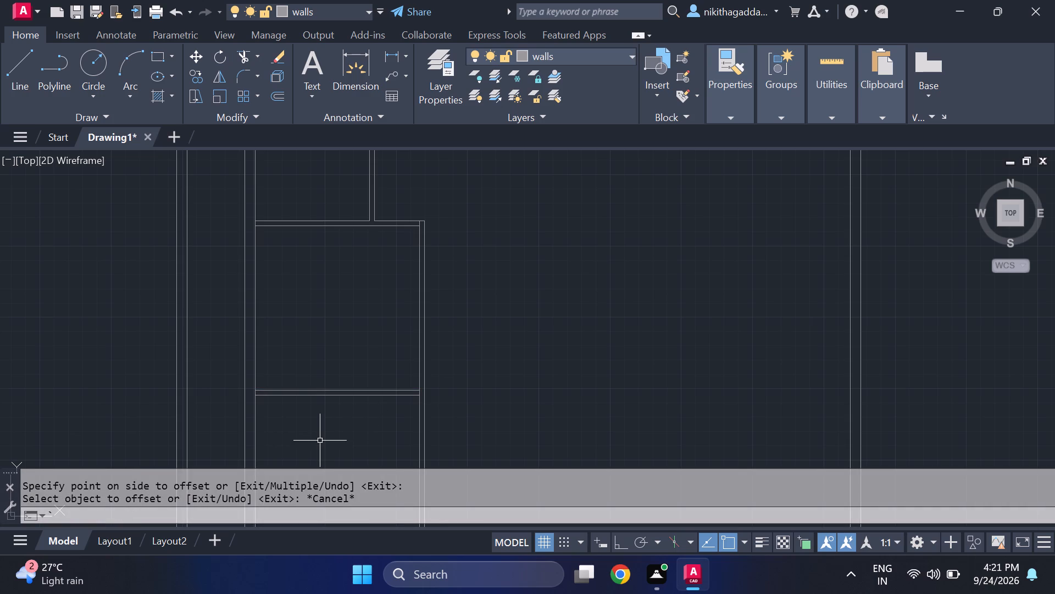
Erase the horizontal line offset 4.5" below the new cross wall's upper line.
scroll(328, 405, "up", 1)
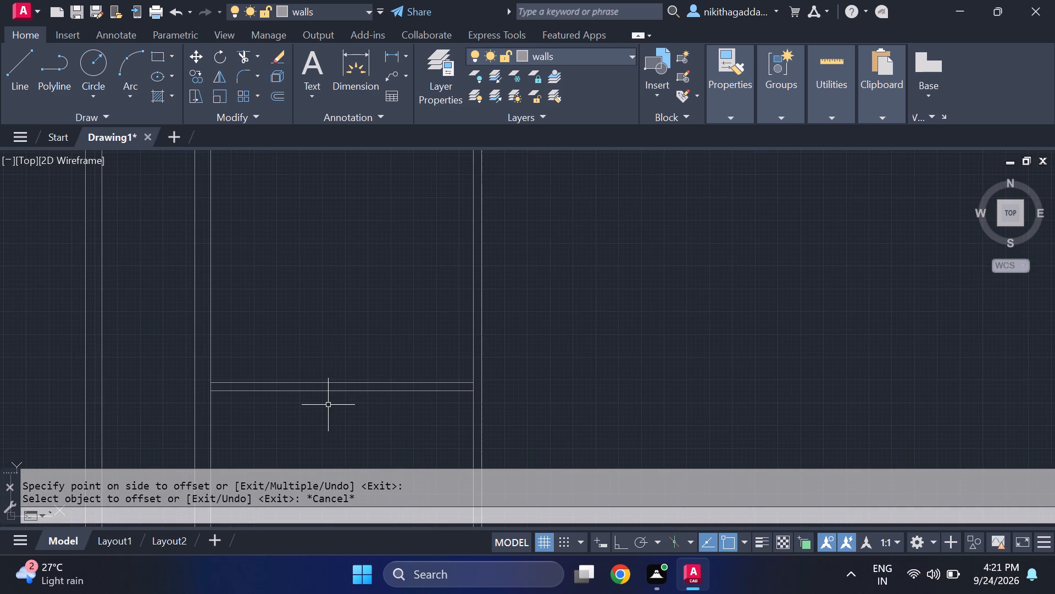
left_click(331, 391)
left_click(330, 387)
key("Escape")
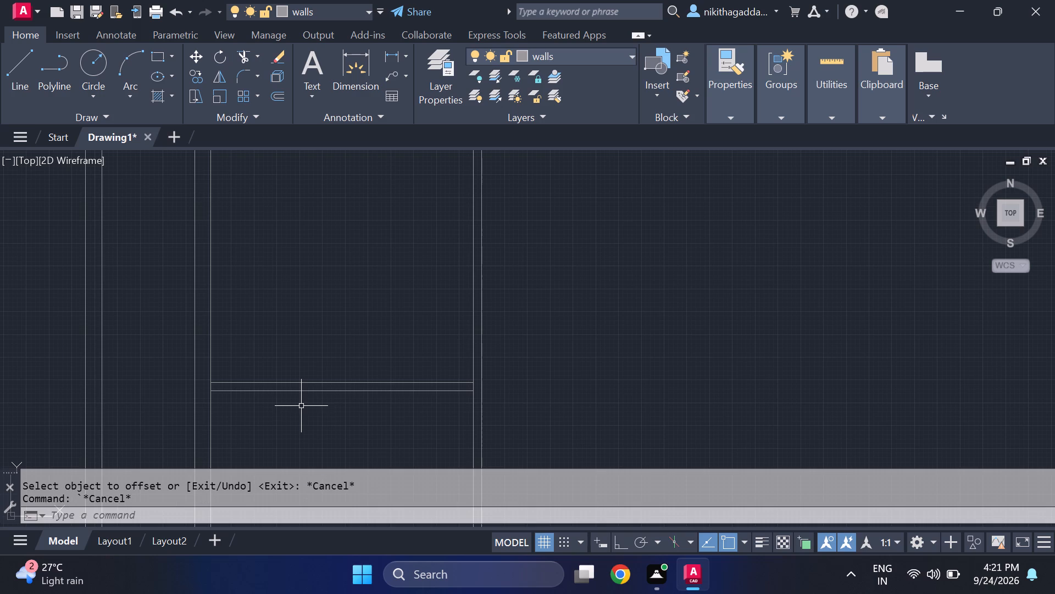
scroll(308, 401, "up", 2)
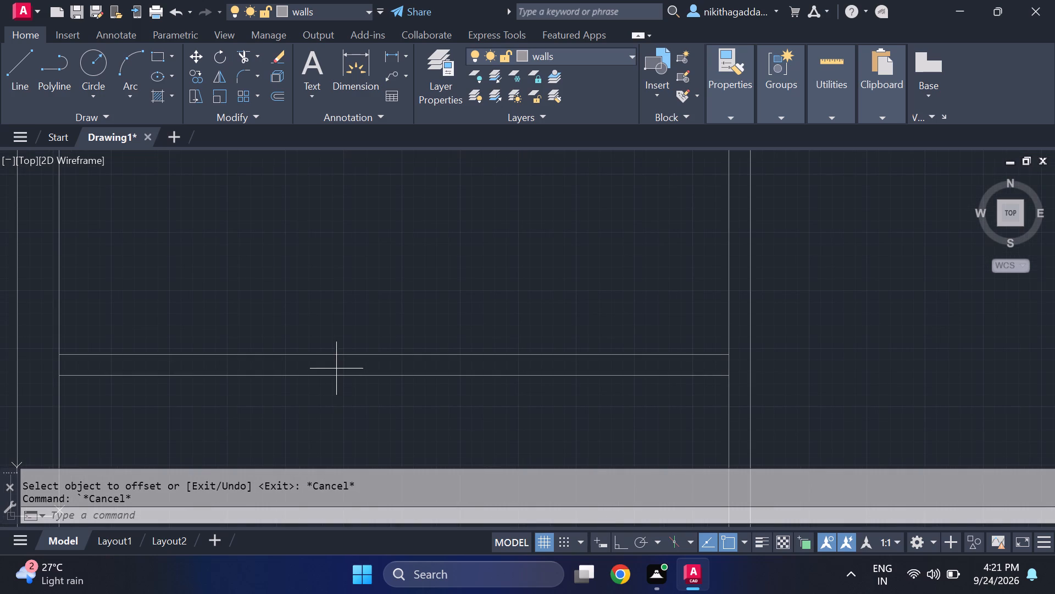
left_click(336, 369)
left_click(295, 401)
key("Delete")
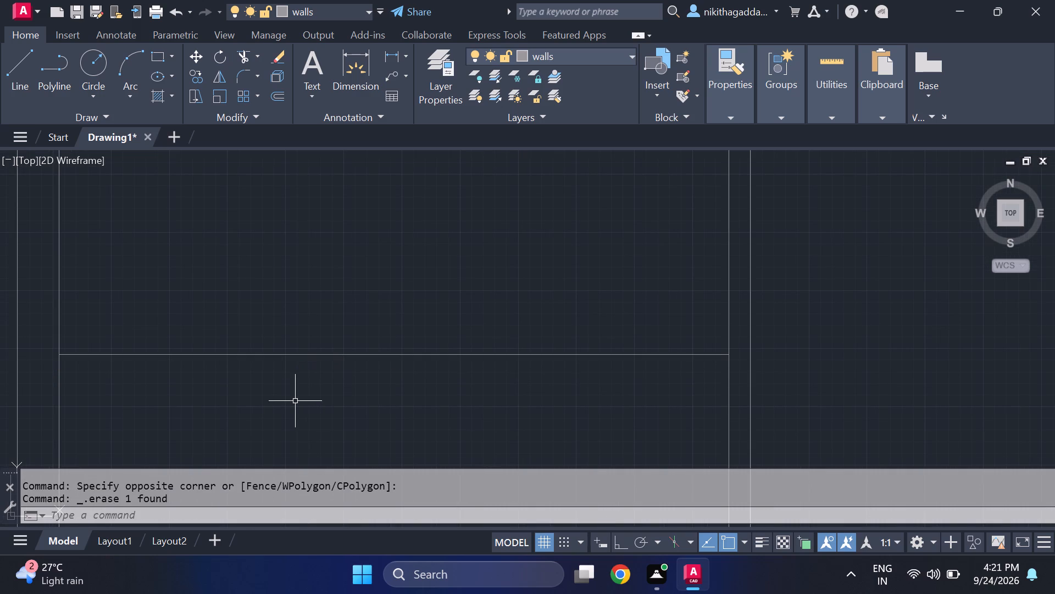
Offset the new cross wall's upper line 9" downward to form a 9" thick wall.
type("of")
key("Return")
key("9")
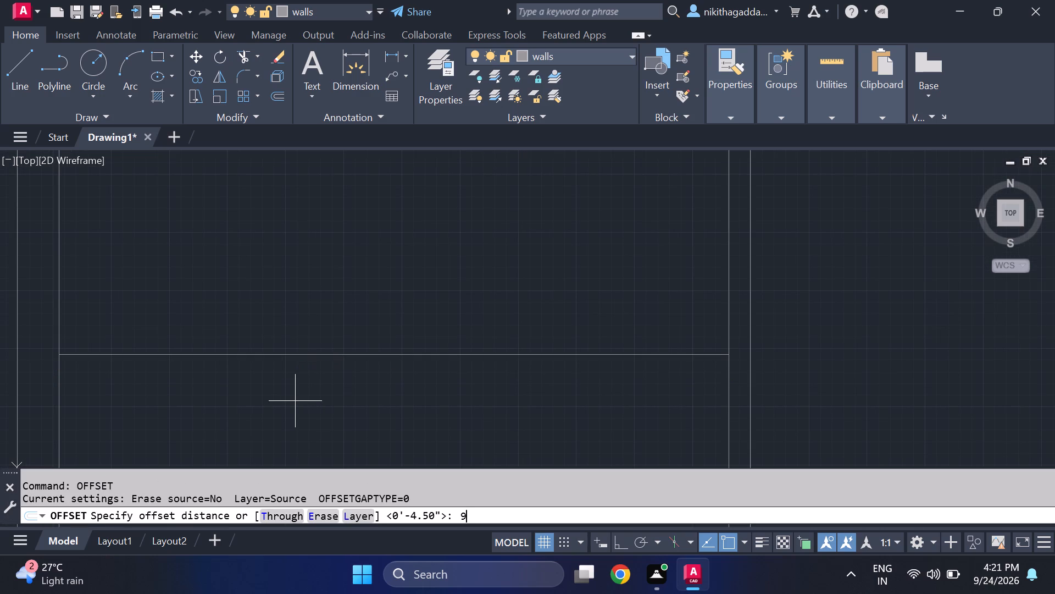
key("shift+quotedbl")
key("Return")
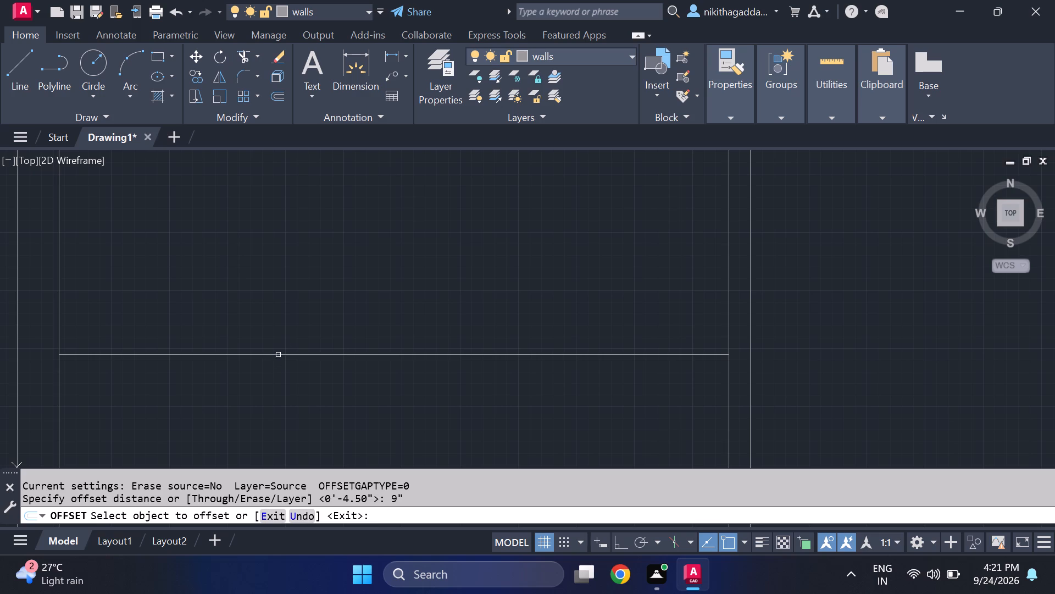
left_click(285, 355)
left_click(276, 419)
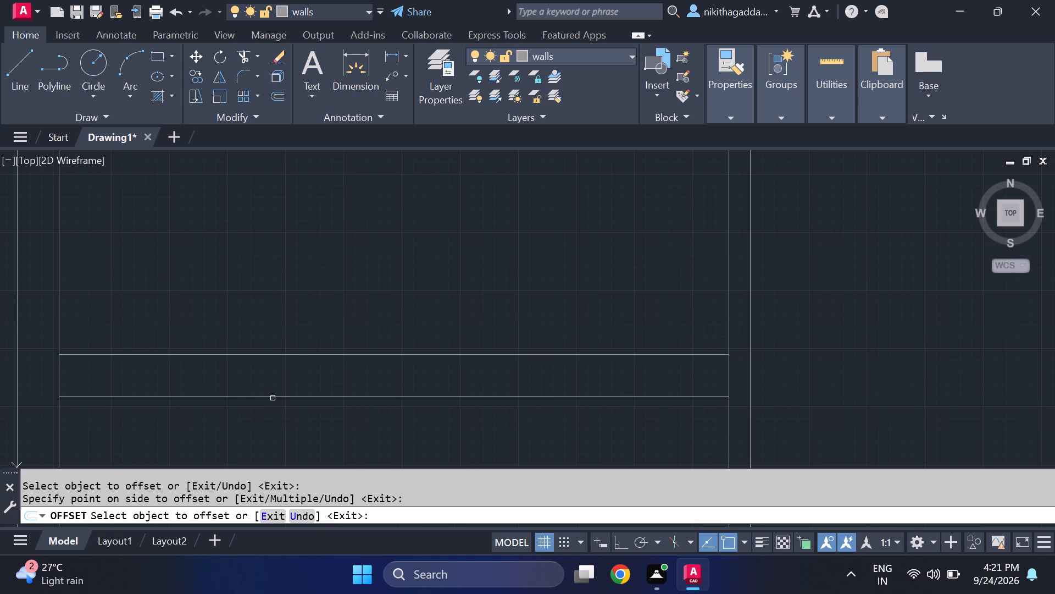
scroll(273, 398, "down", 4)
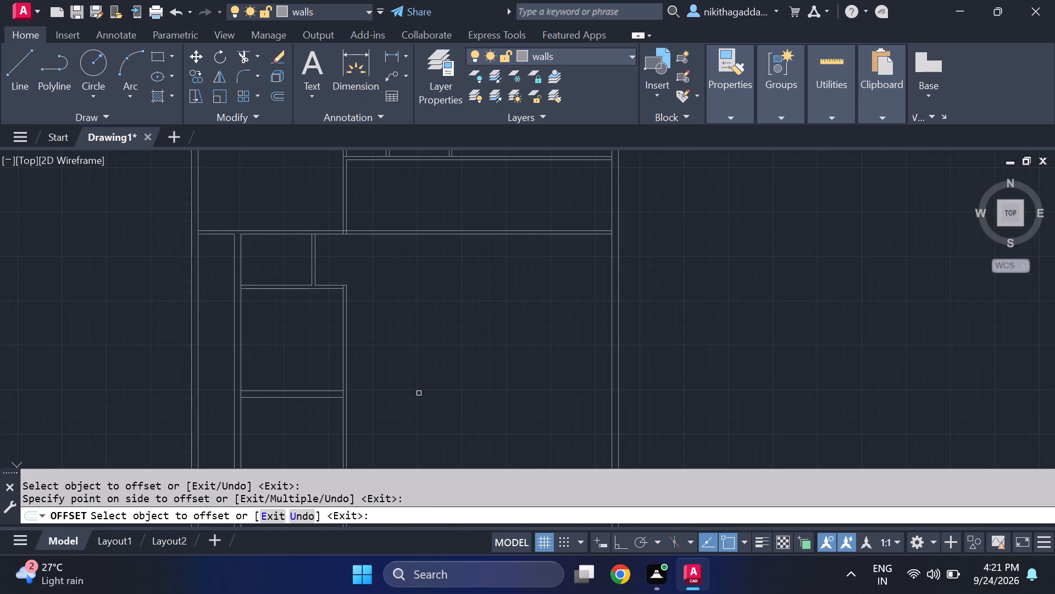
key("Escape")
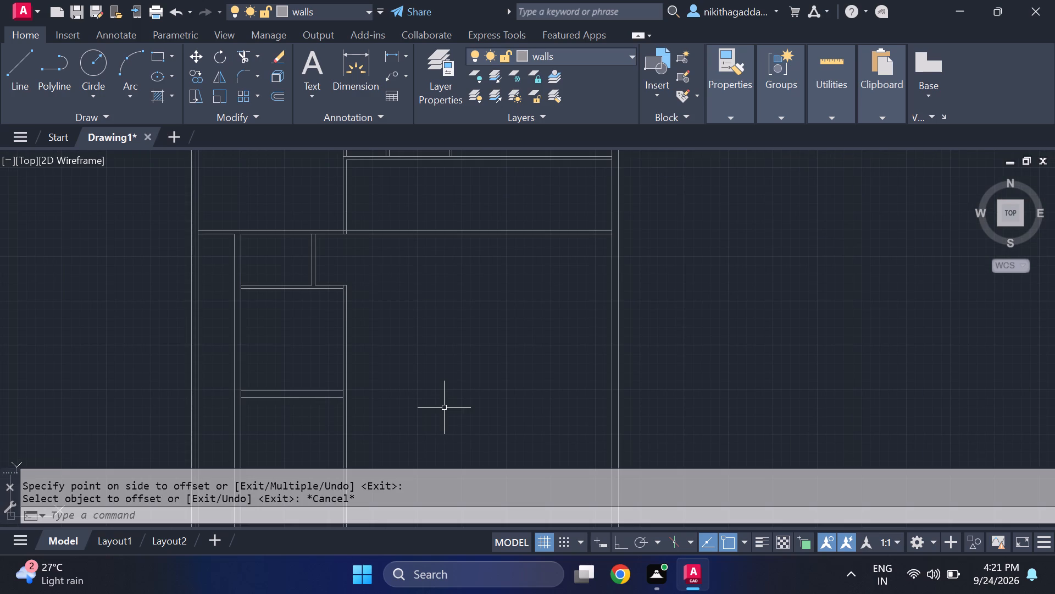
type("tr")
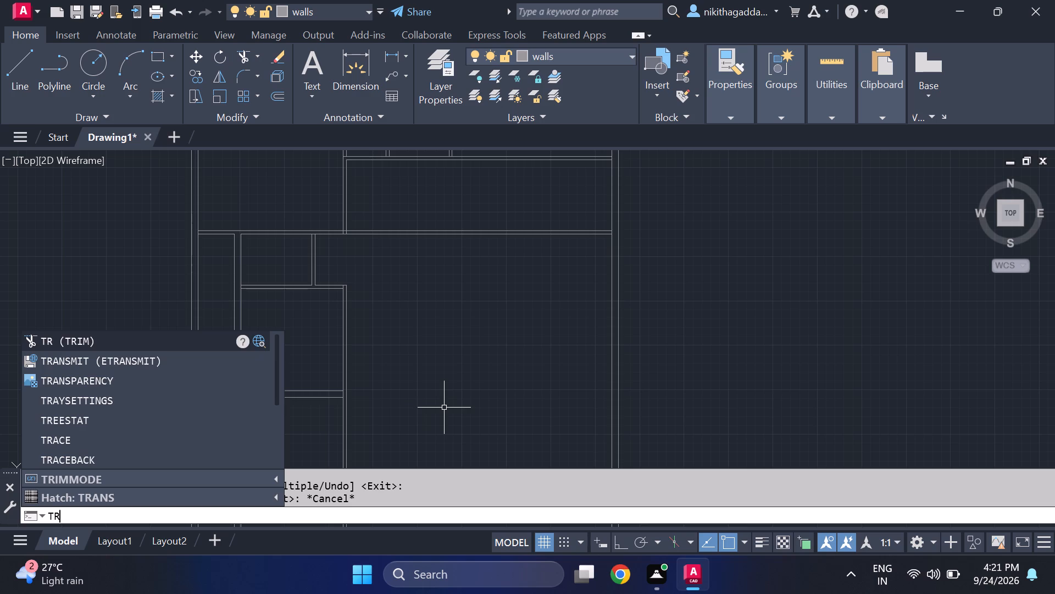
key("Escape")
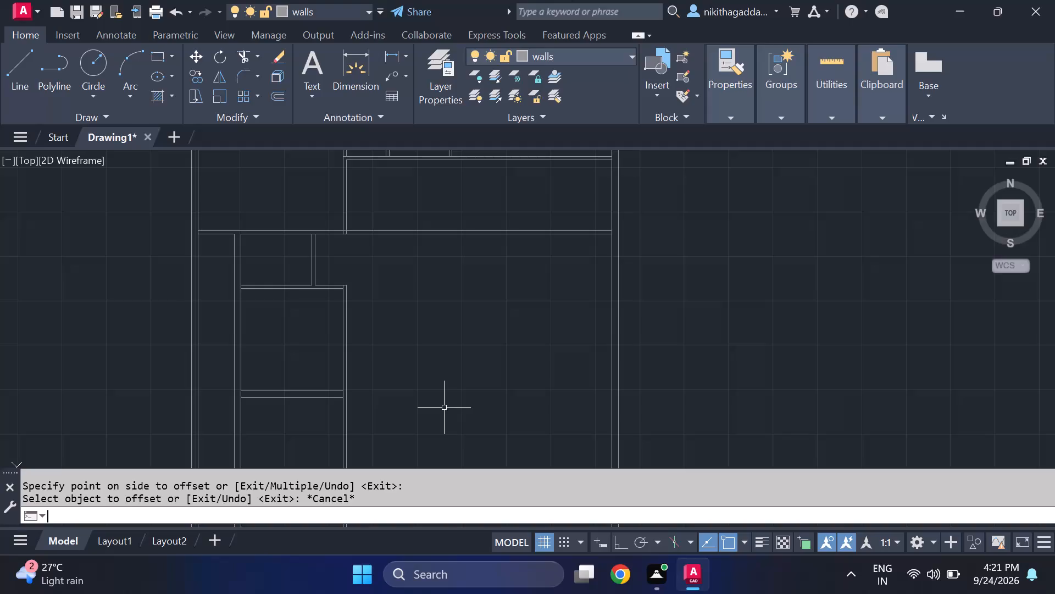
Extend both lines of the new 9" cross wall to the outer faces of the vertical walls on either side.
scroll(342, 442, "up", 1)
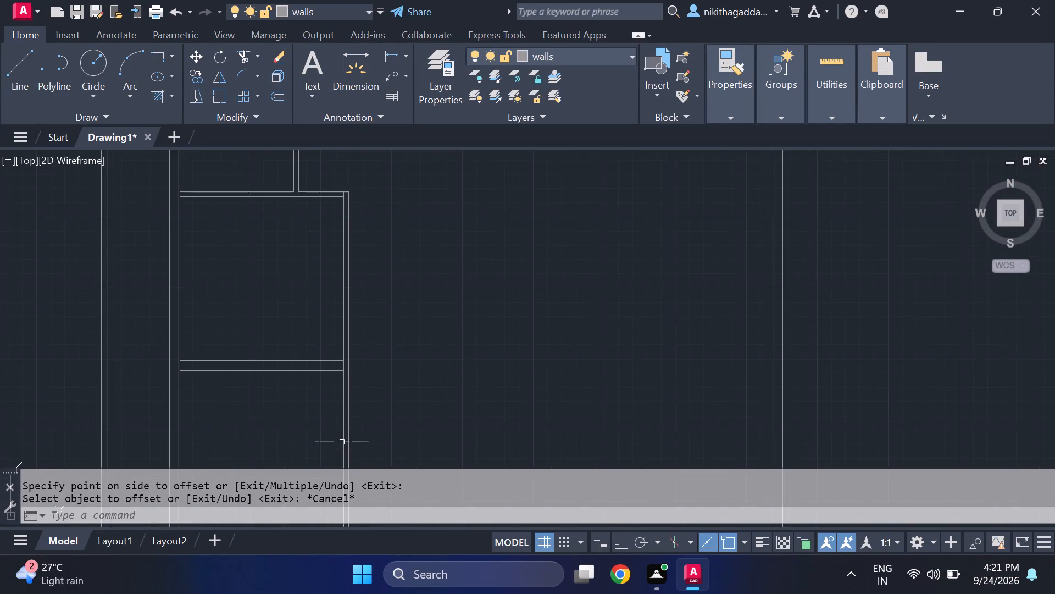
scroll(342, 442, "up", 1)
type("ex")
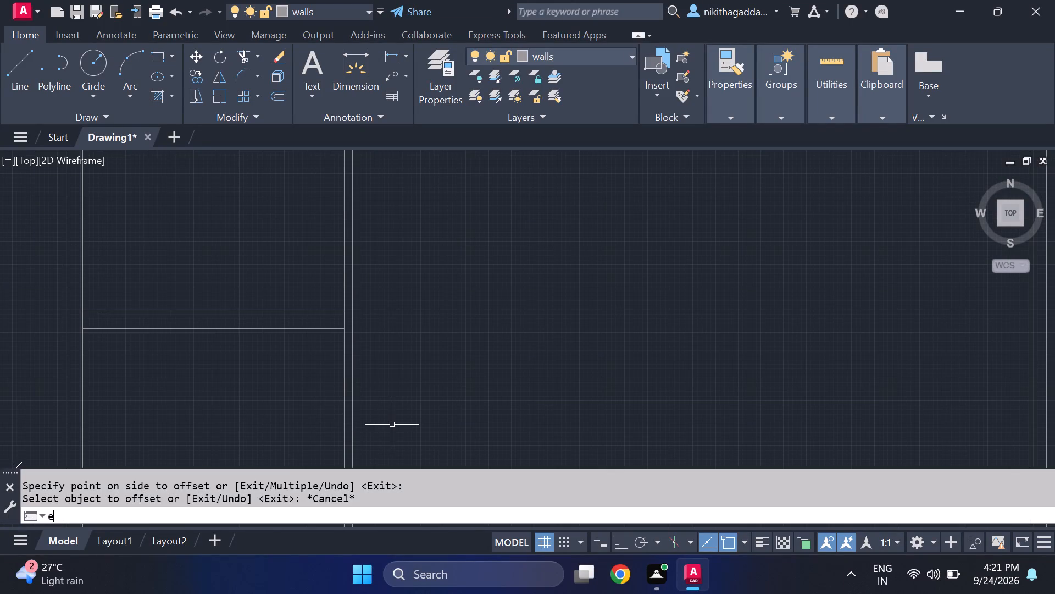
key("Return")
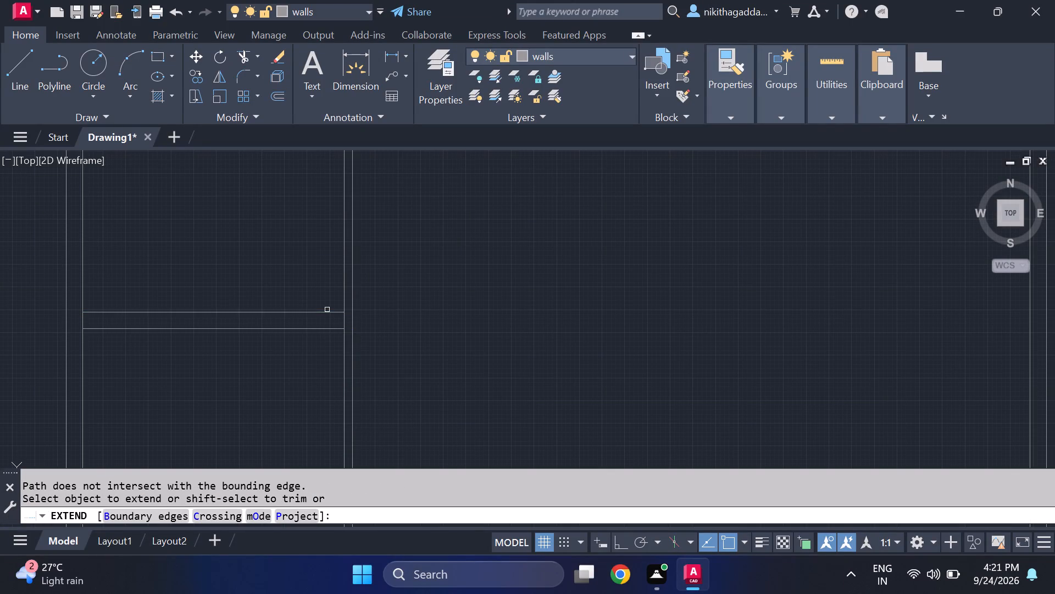
left_click(327, 314)
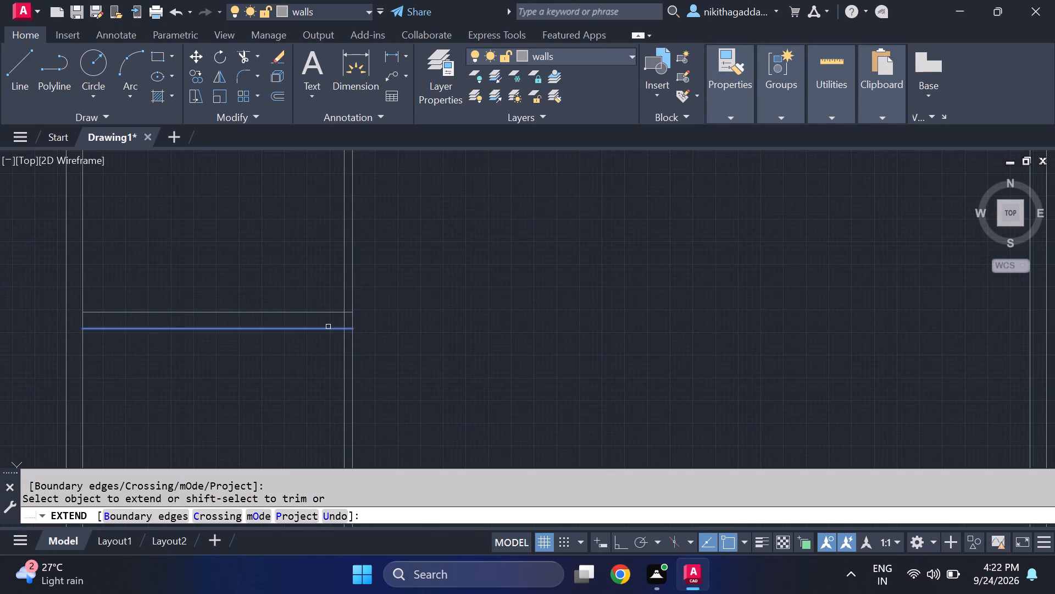
left_click(328, 328)
left_click(163, 311)
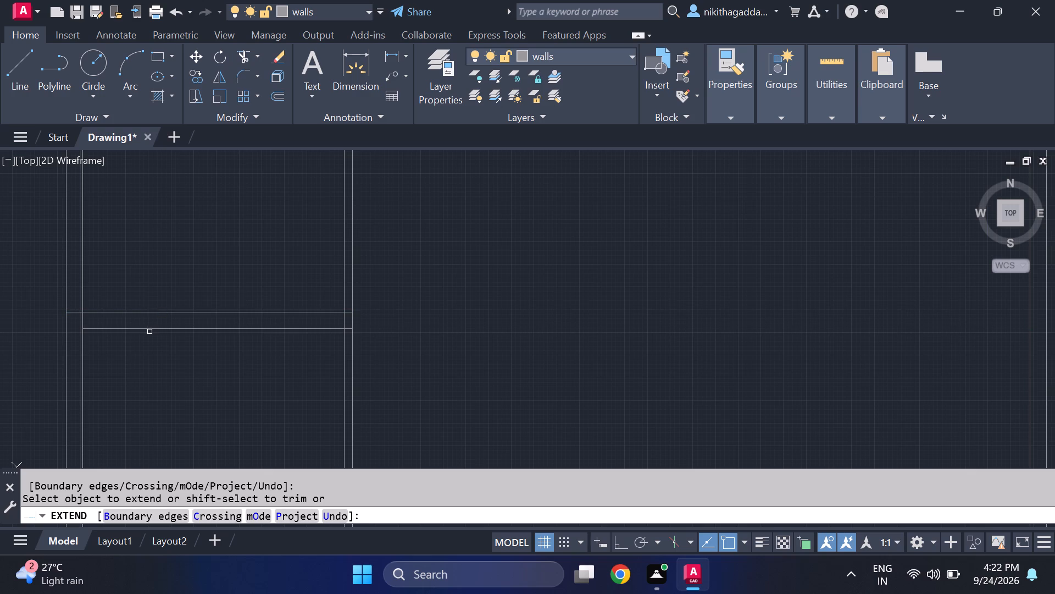
left_click(149, 330)
scroll(363, 374, "down", 1)
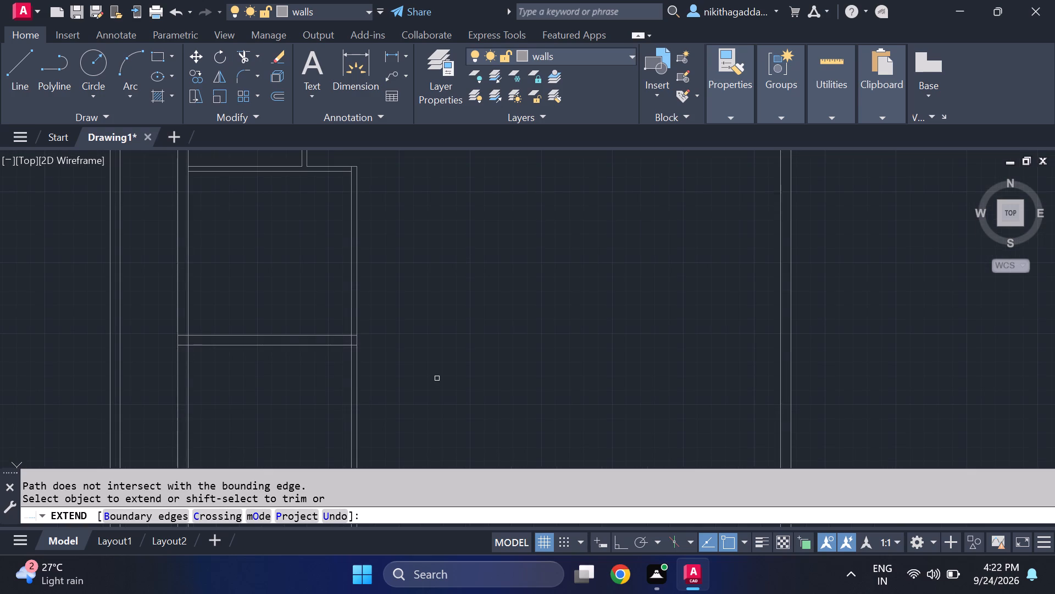
key("Escape")
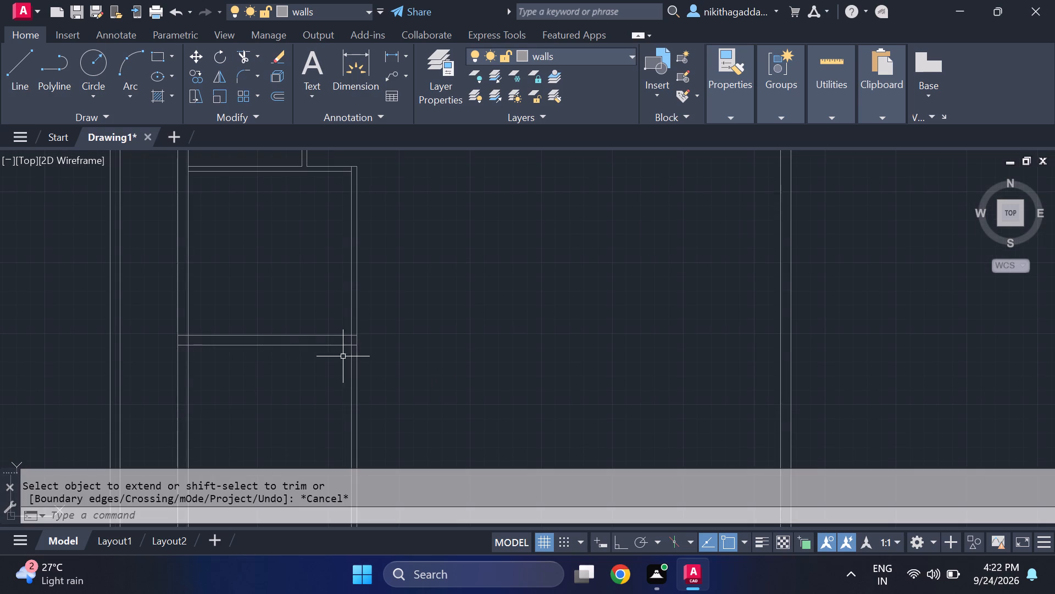
Trim away both lines of the 9" vertical wall on the room's left side below the new cross wall.
scroll(353, 375, "up", 2)
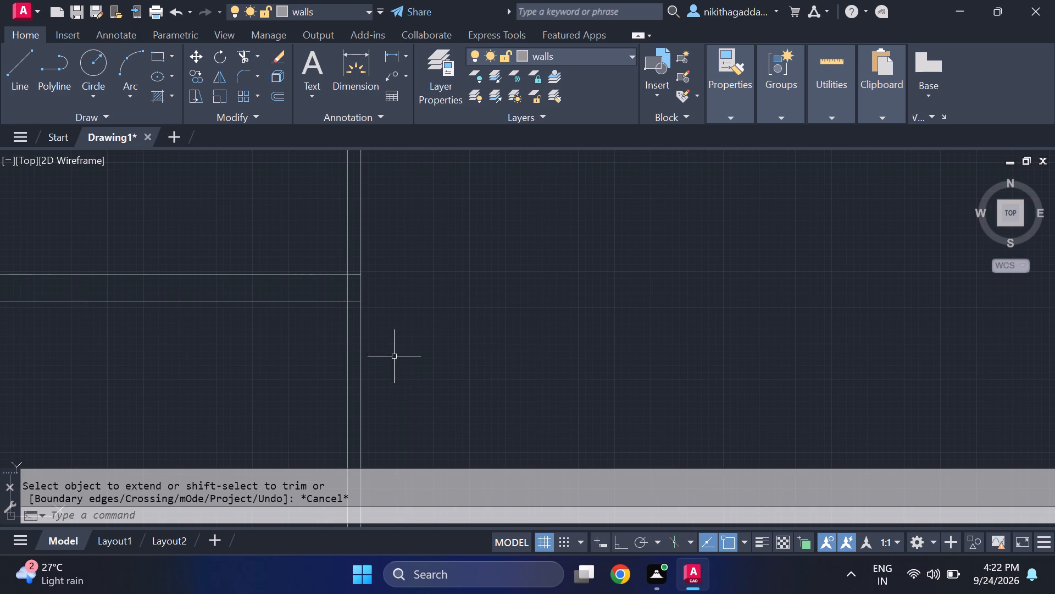
scroll(397, 359, "down", 7)
scroll(409, 376, "up", 3)
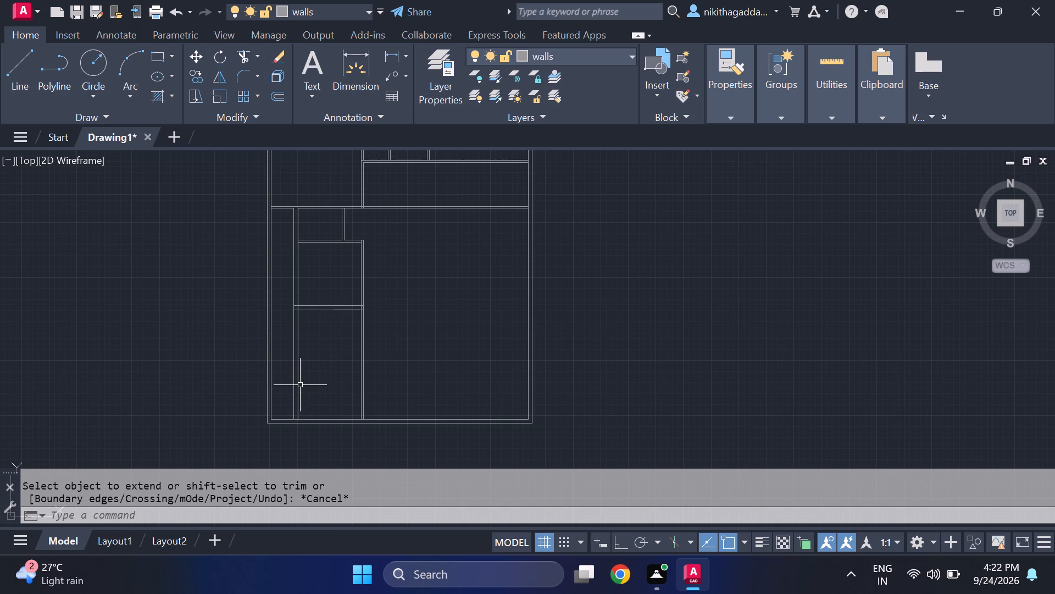
scroll(313, 329, "up", 2)
scroll(312, 335, "down", 2)
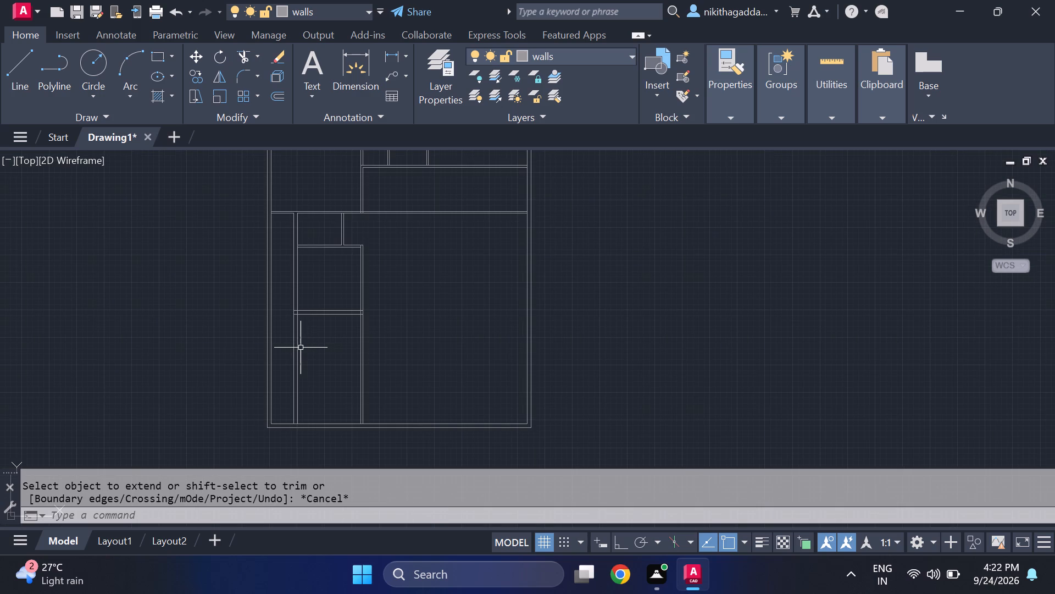
scroll(299, 349, "up", 2)
type("tr")
key("Return")
left_click_drag(335, 352, 335, 354)
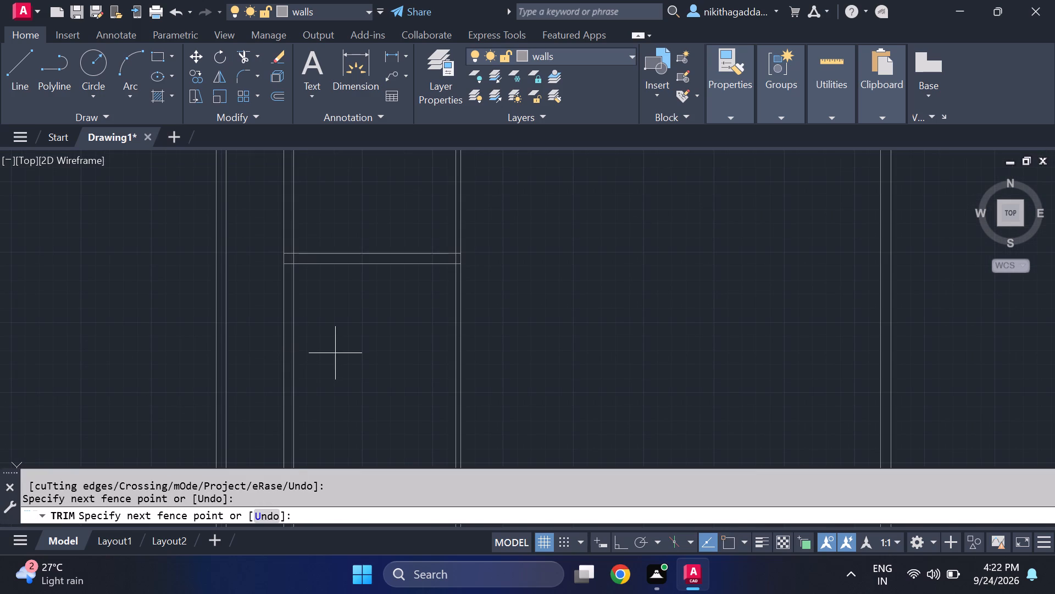
left_click_drag(335, 354, 266, 405)
scroll(308, 381, "down", 5)
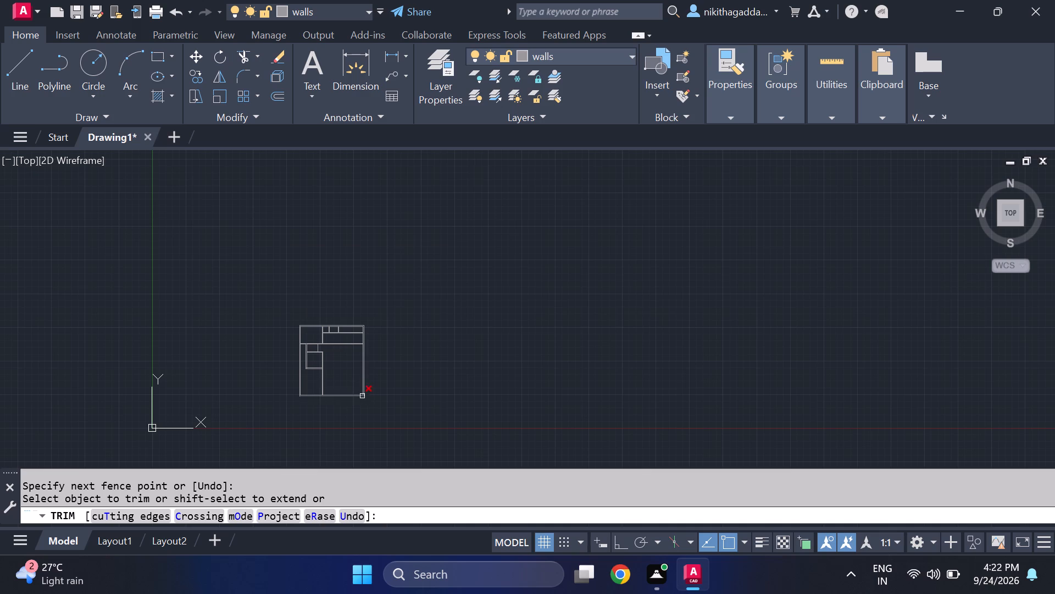
Trim the inner line of the 4.5" vertical wall below the new 9" cross wall and clear the overlapping lines at their junction.
scroll(303, 377, "up", 3)
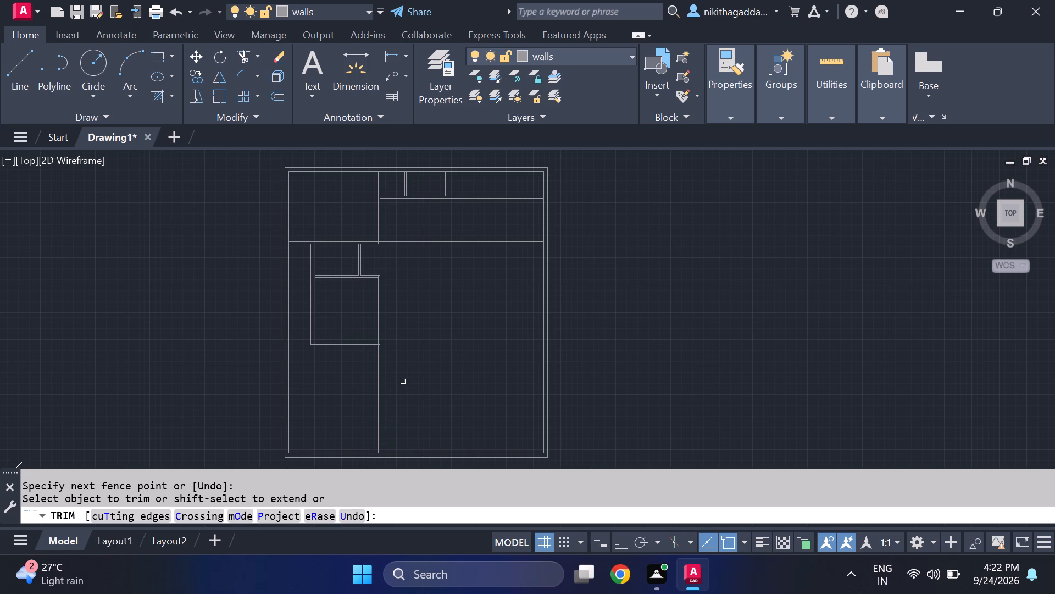
scroll(419, 370, "up", 2)
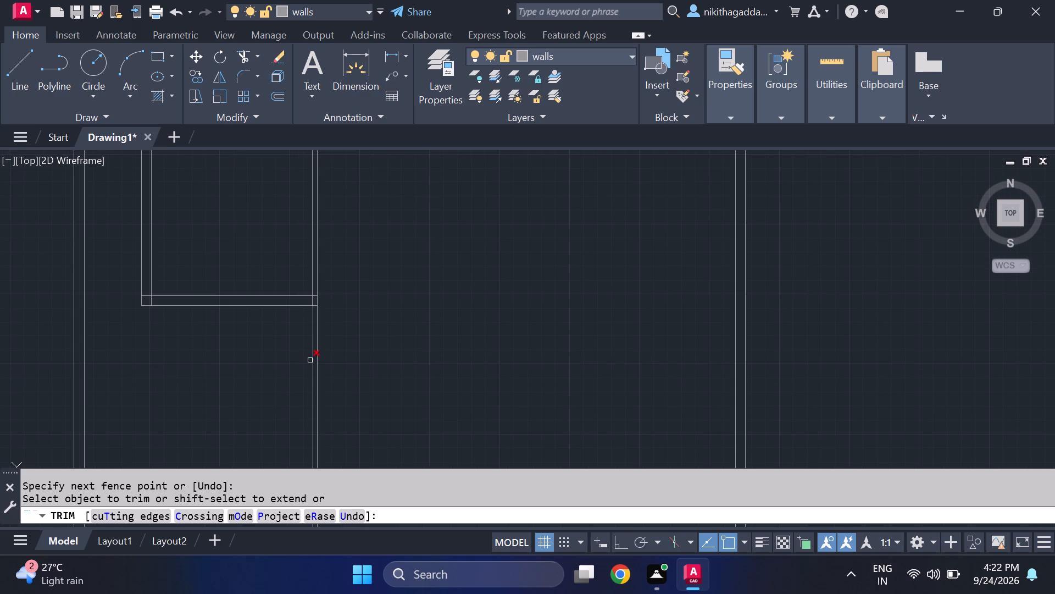
left_click(311, 342)
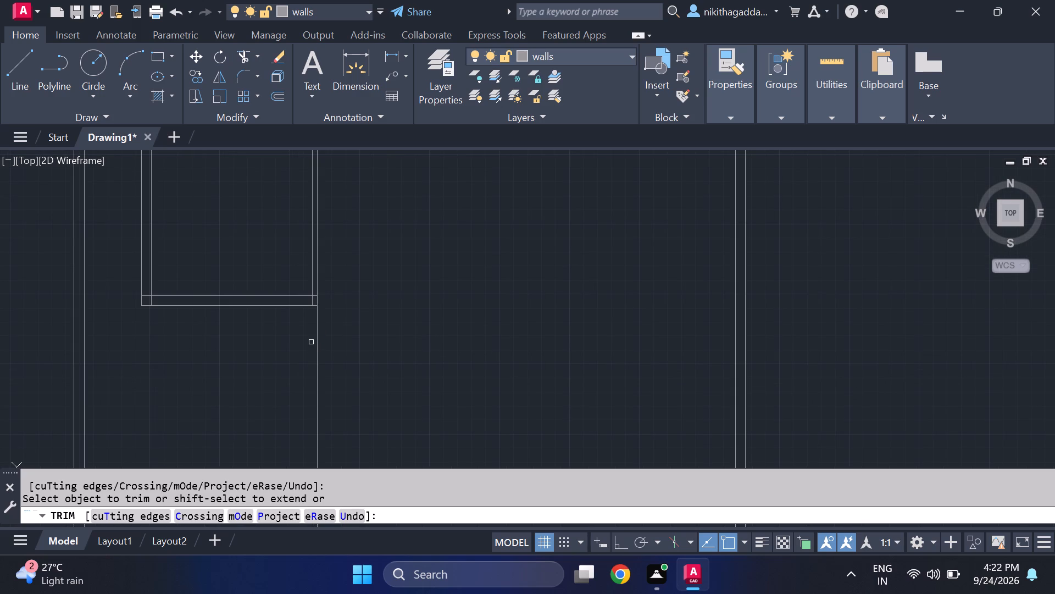
left_click(313, 301)
scroll(314, 302, "up", 4)
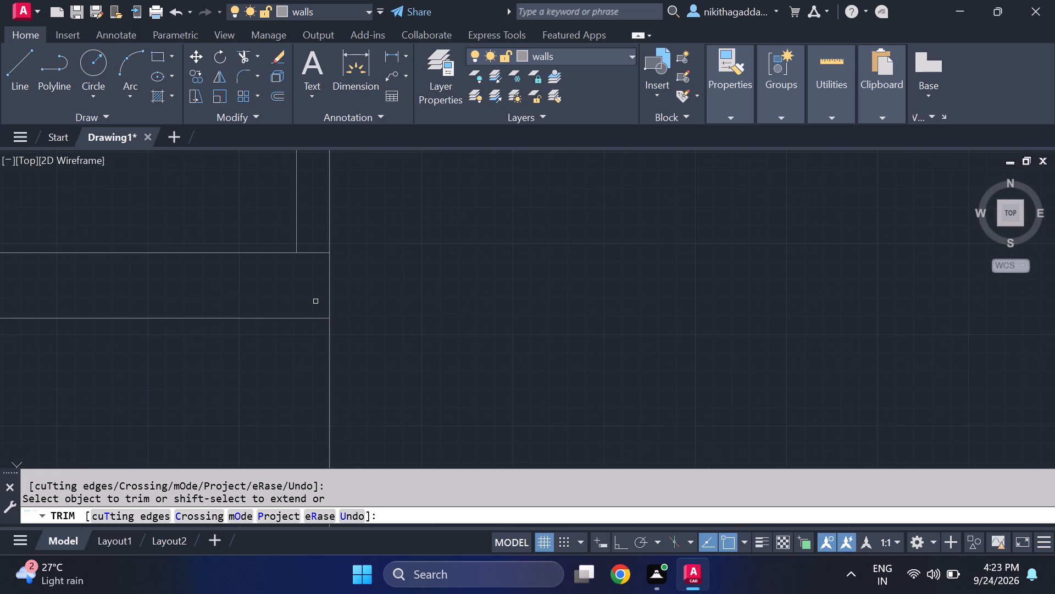
left_click(322, 251)
scroll(310, 322, "down", 5)
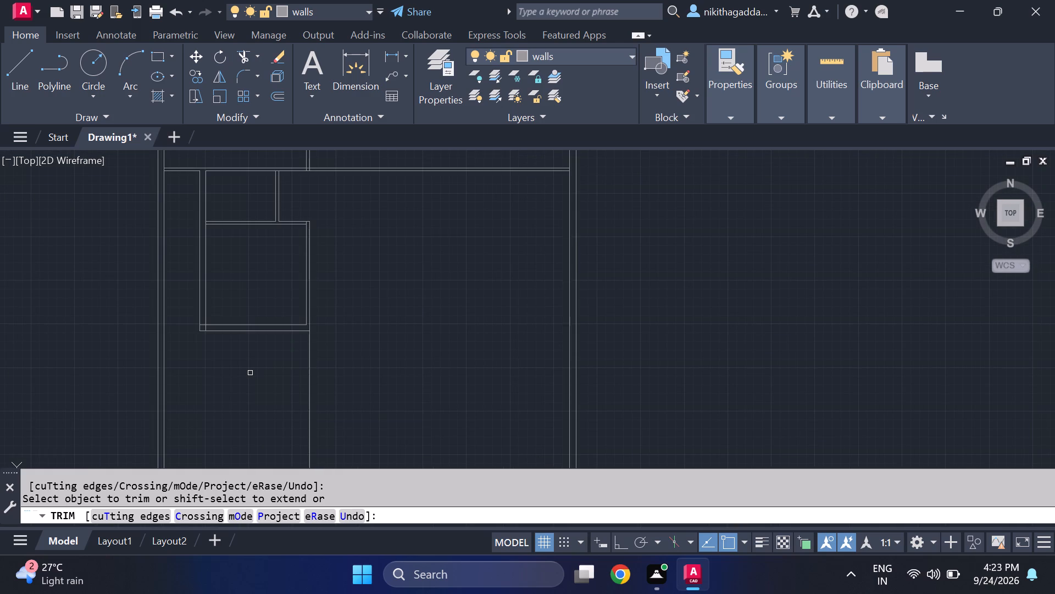
Trim the overlapping inner line ends at the lower-left corner of the room's 9" walls.
scroll(196, 332, "up", 4)
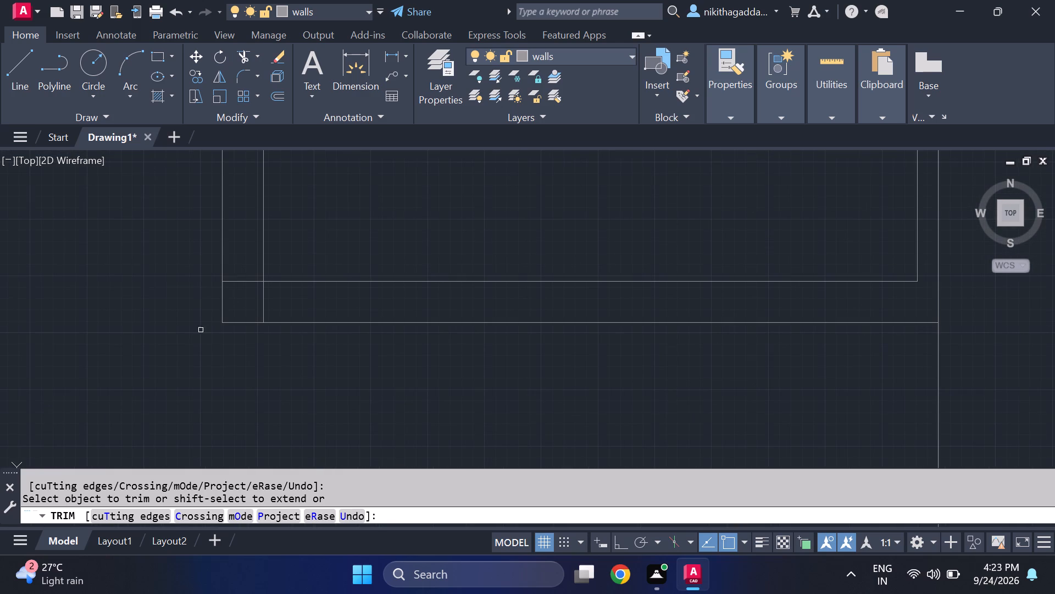
left_click_drag(240, 272, 270, 299)
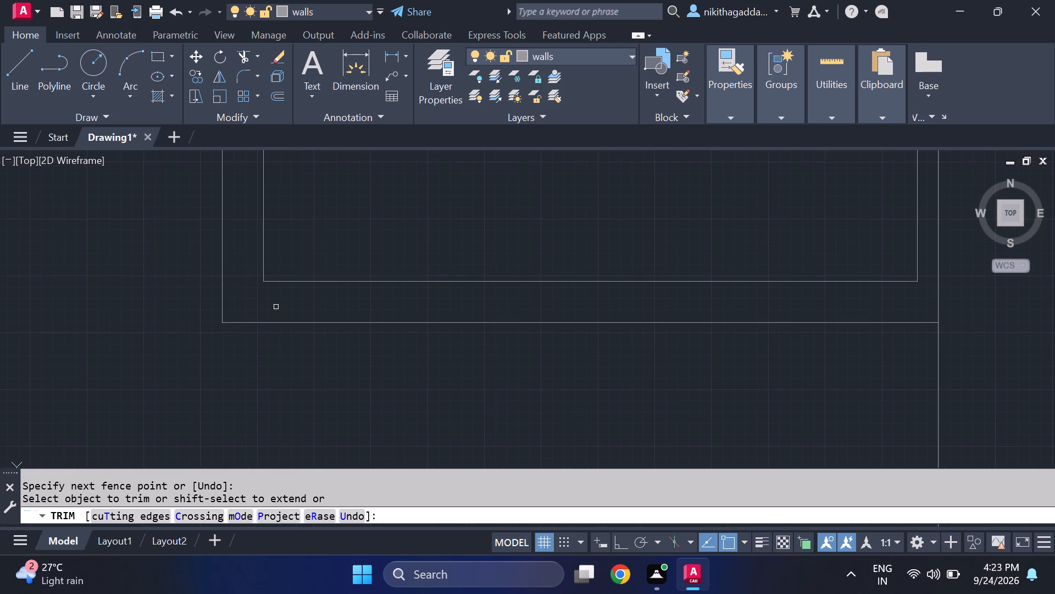
scroll(276, 307, "down", 5)
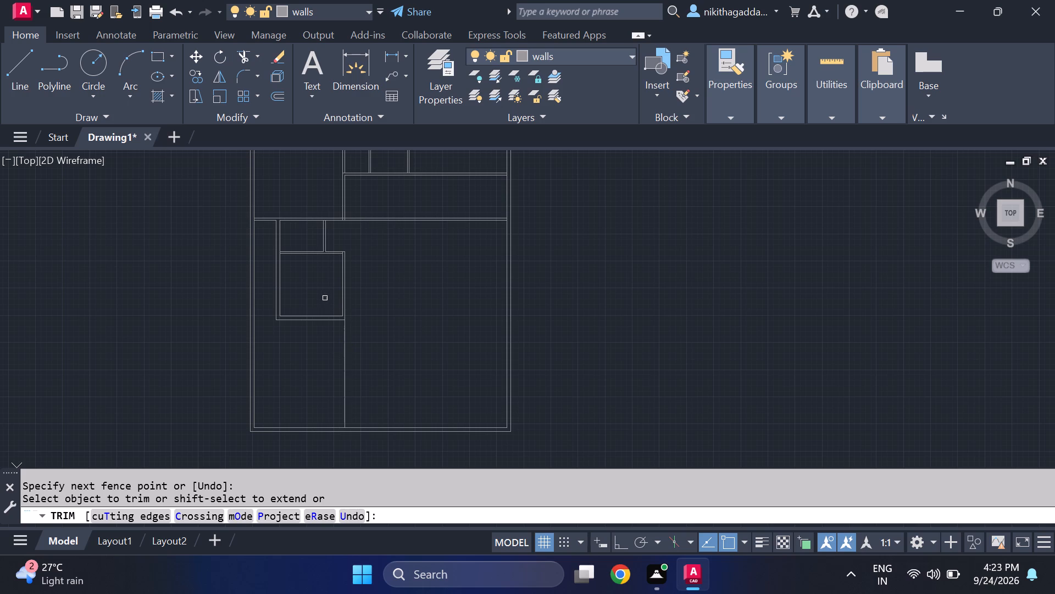
Trim the left 9" wall's inner line where it closes off the end of the 4.5" cross wall above the room.
scroll(295, 254, "up", 4)
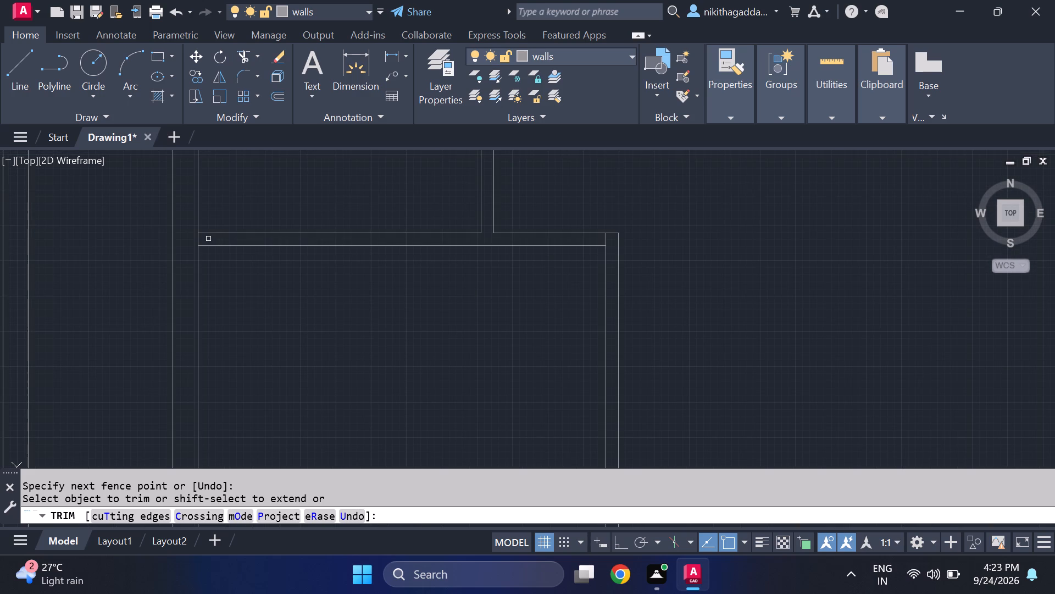
left_click(199, 240)
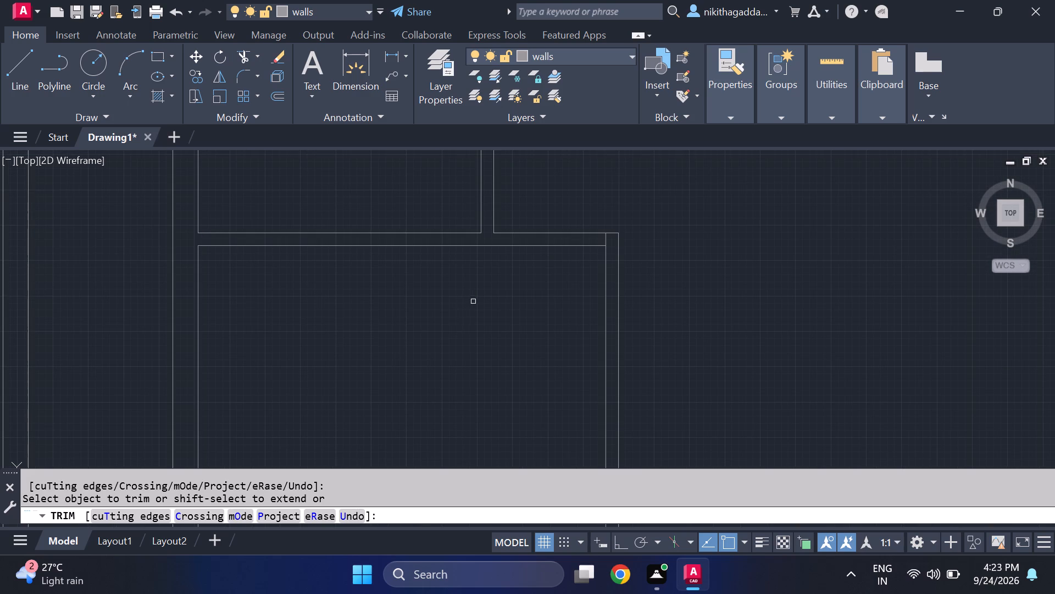
scroll(463, 307, "down", 4)
scroll(413, 269, "up", 2)
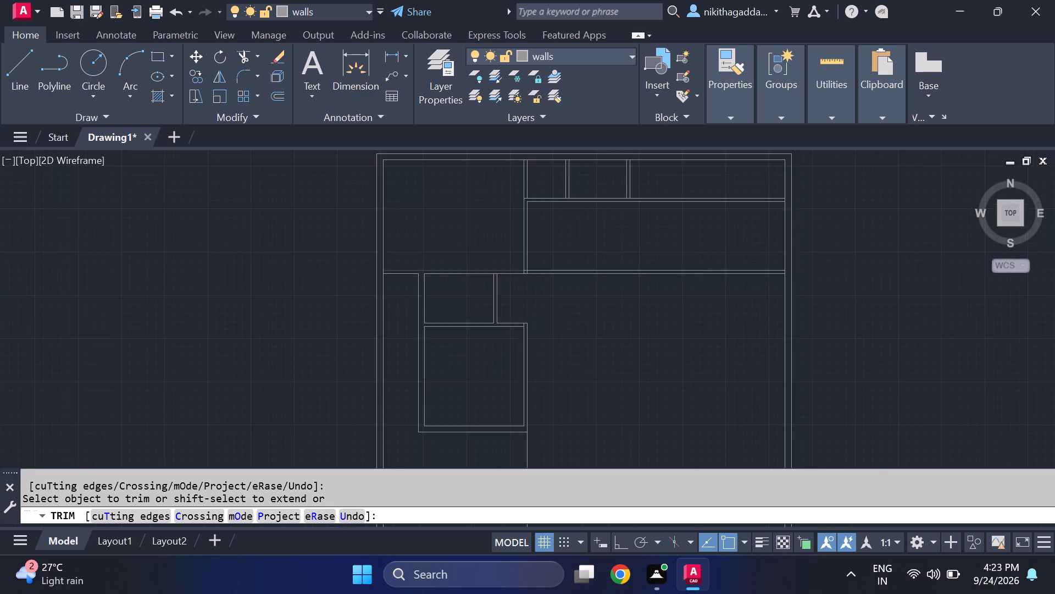
scroll(413, 269, "up", 1)
scroll(523, 329, "down", 4)
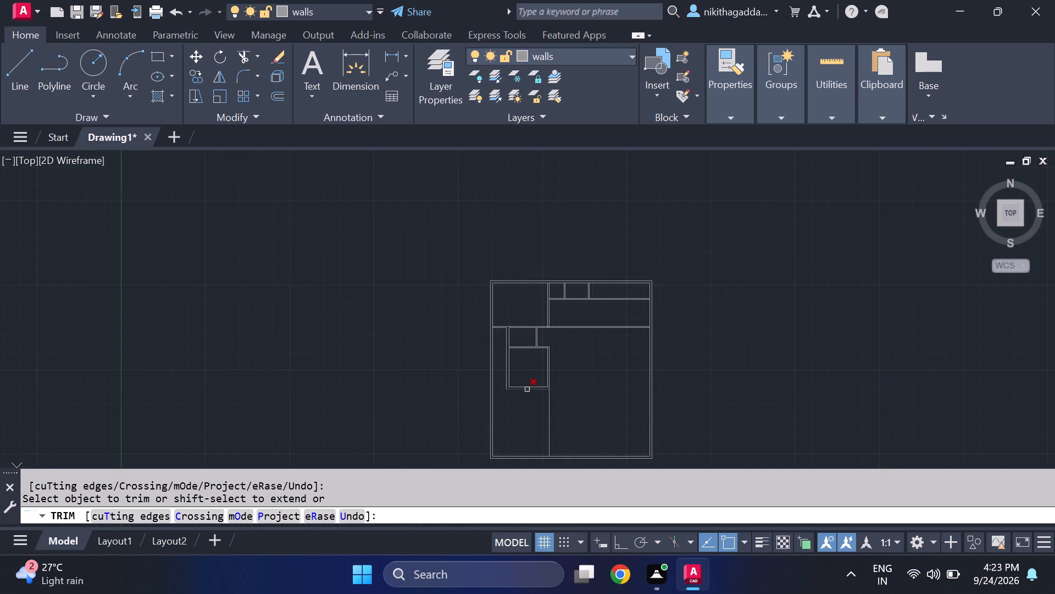
middle_click_drag(523, 388, 432, 292)
scroll(429, 278, "up", 2)
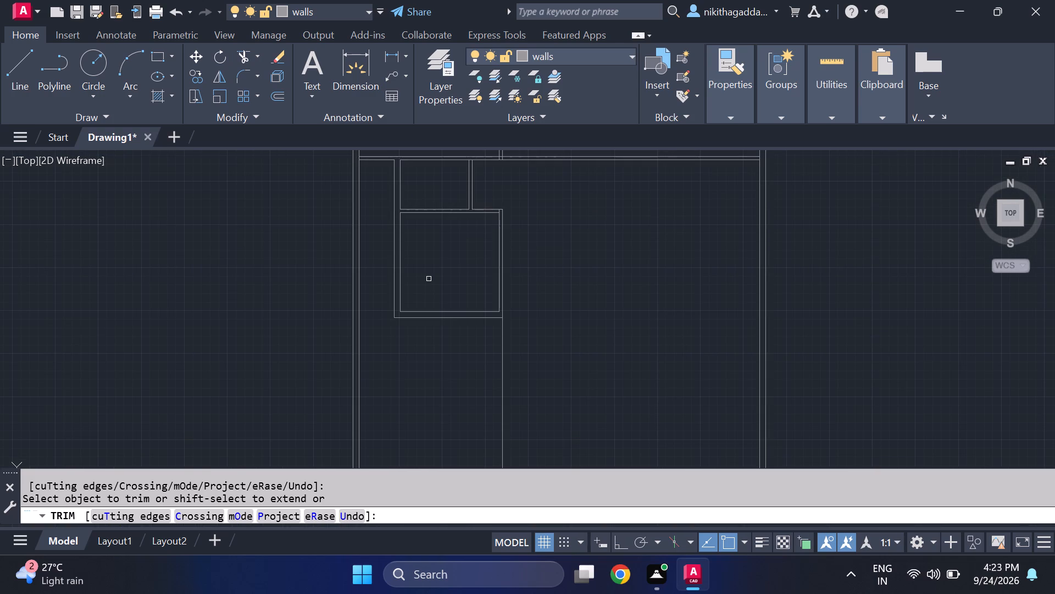
key("Escape")
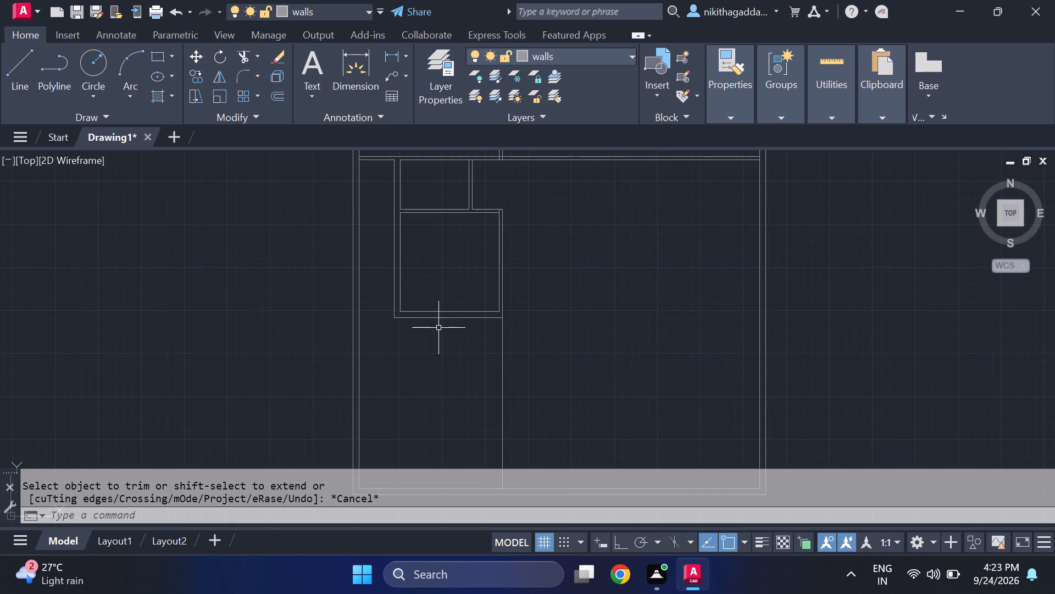
Examine the cleaned-up room corners and the single vertical line running from the room down to the bottom outer wall.
scroll(437, 328, "down", 5)
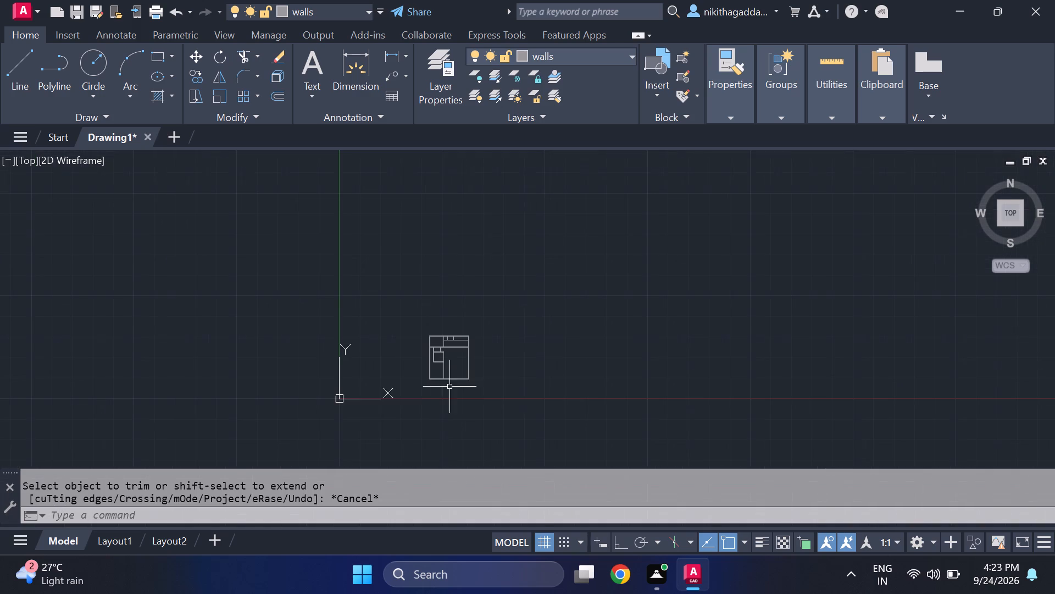
scroll(459, 397, "up", 2)
scroll(414, 307, "up", 3)
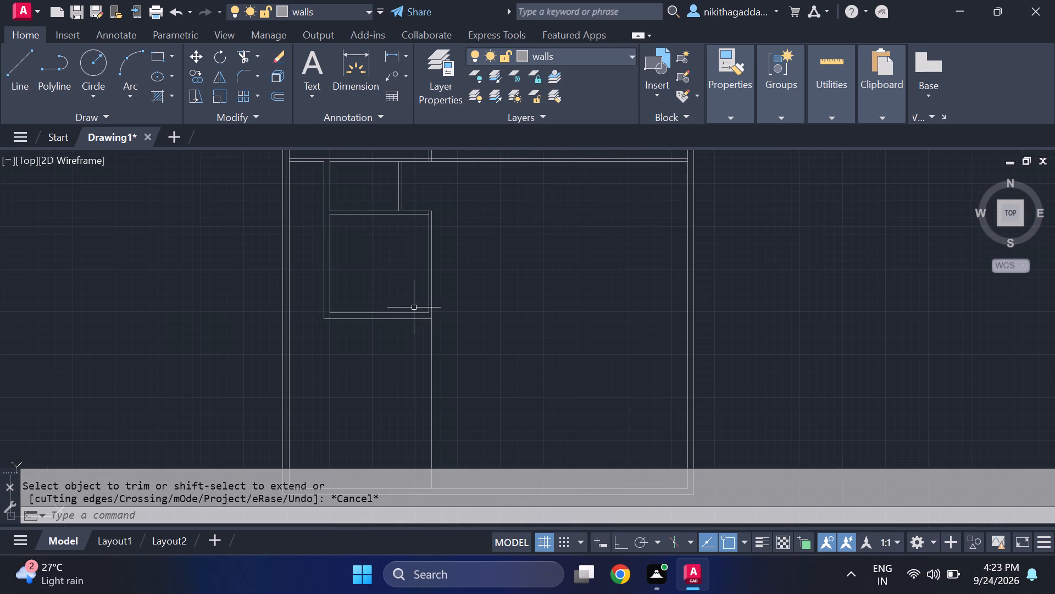
middle_click_drag(390, 362, 408, 288)
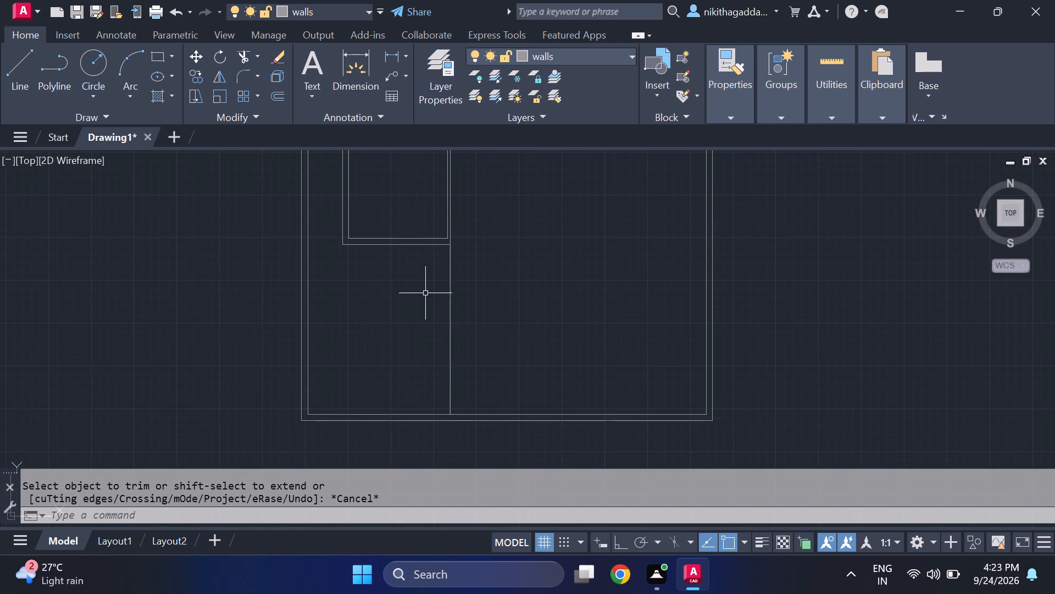
scroll(468, 245, "up", 3)
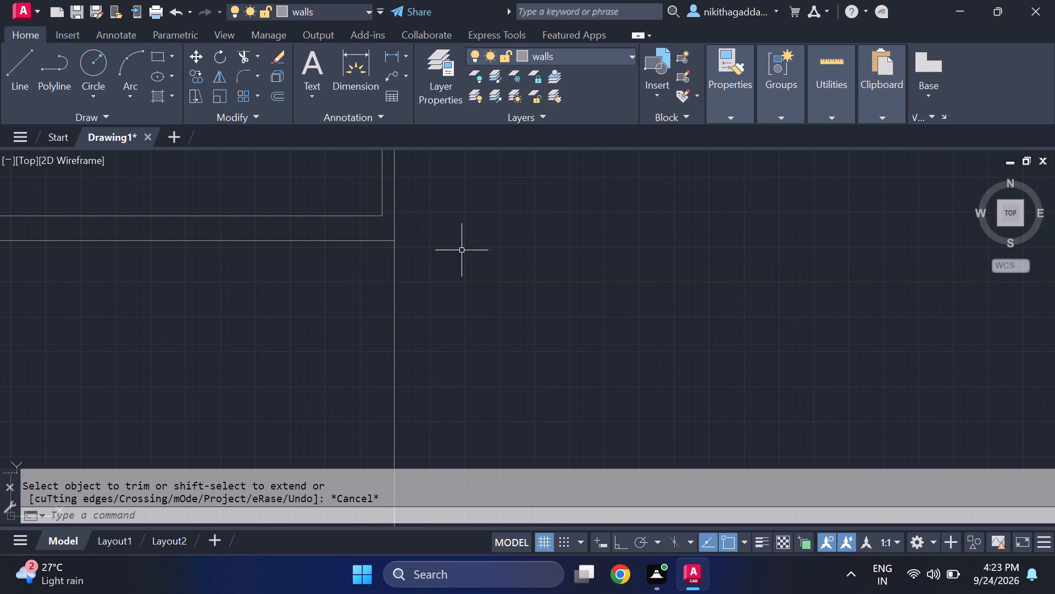
middle_click_drag(366, 287, 370, 273)
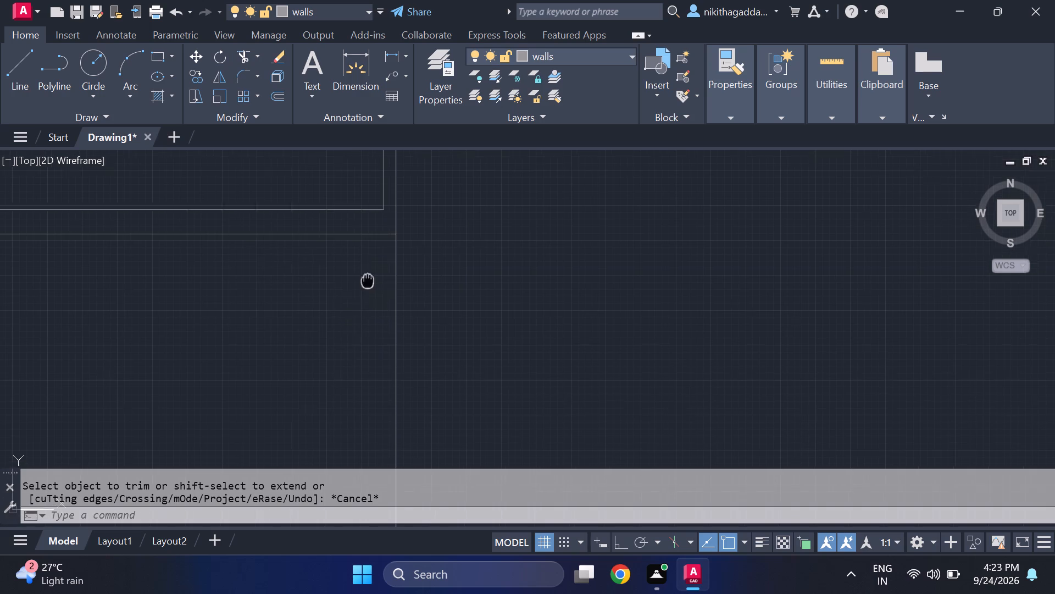
middle_click_drag(370, 273, 375, 255)
scroll(375, 276, "down", 2)
middle_click_drag(354, 354, 393, 211)
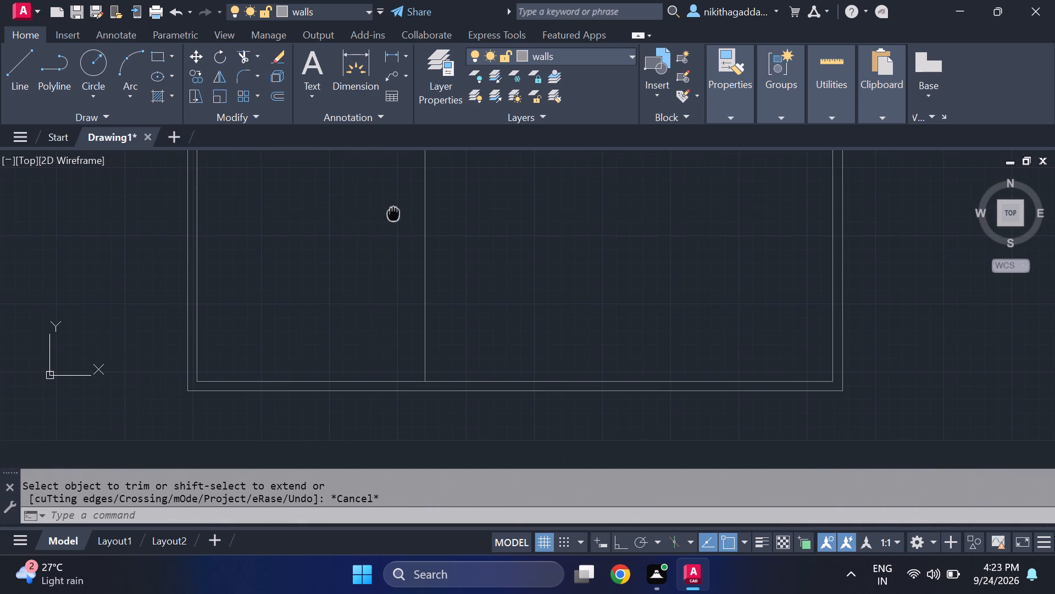
middle_click_drag(393, 211, 391, 230)
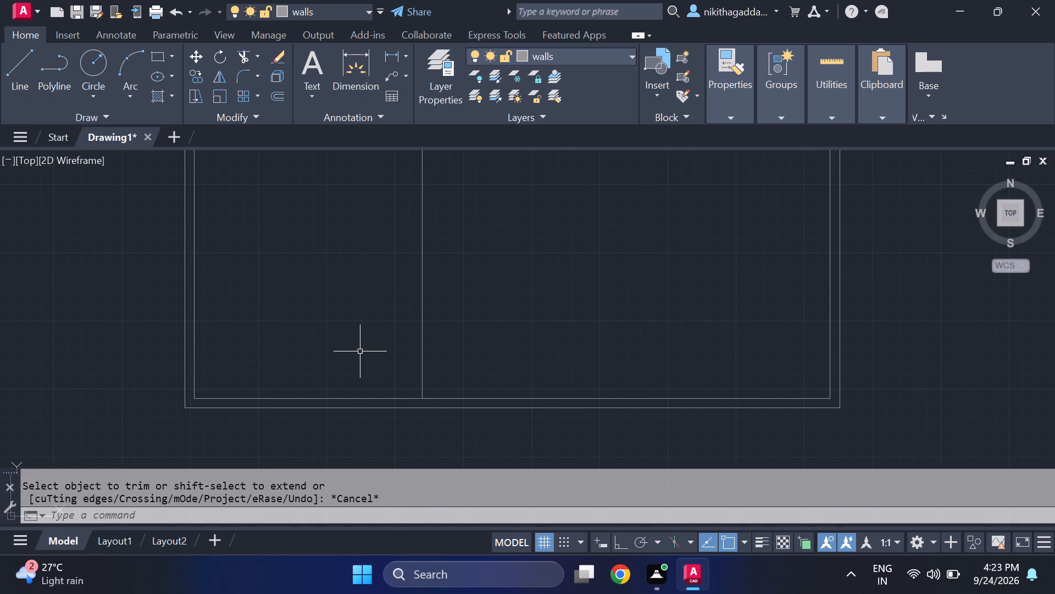
scroll(475, 319, "down", 2)
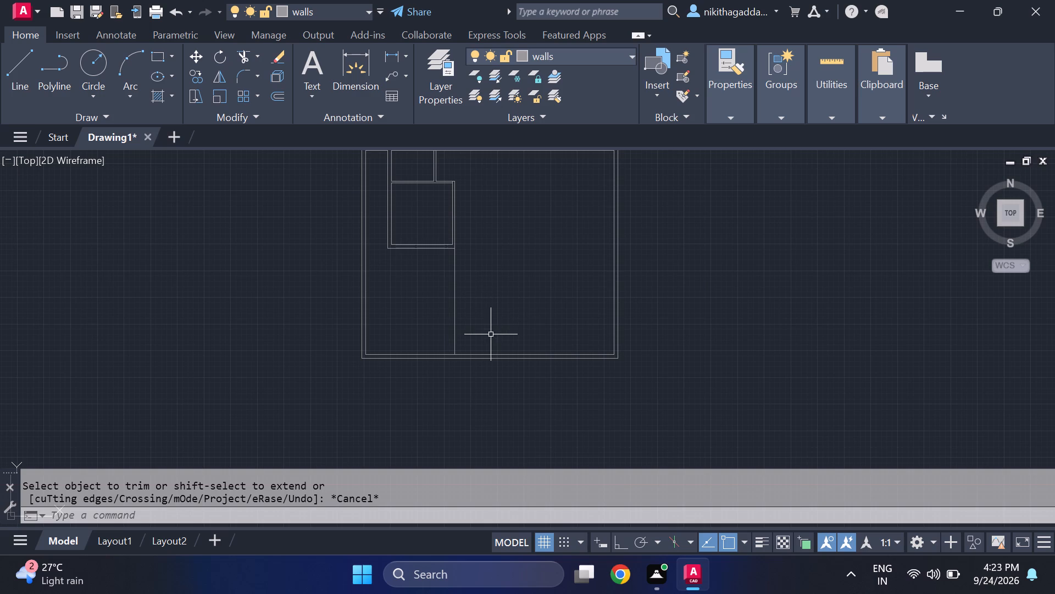
middle_click_drag(491, 339, 401, 420)
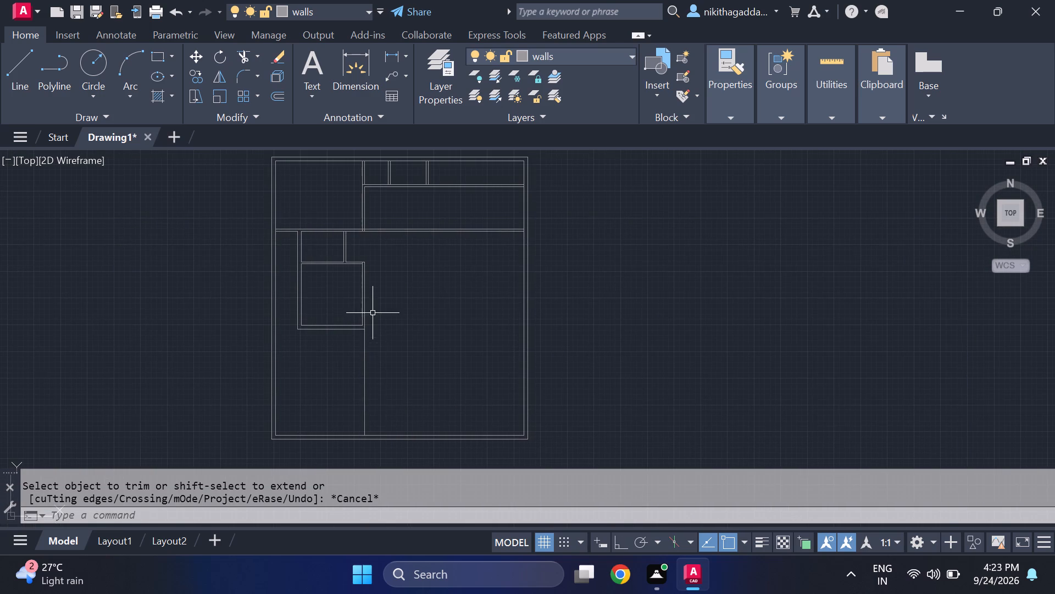
scroll(366, 293, "up", 2)
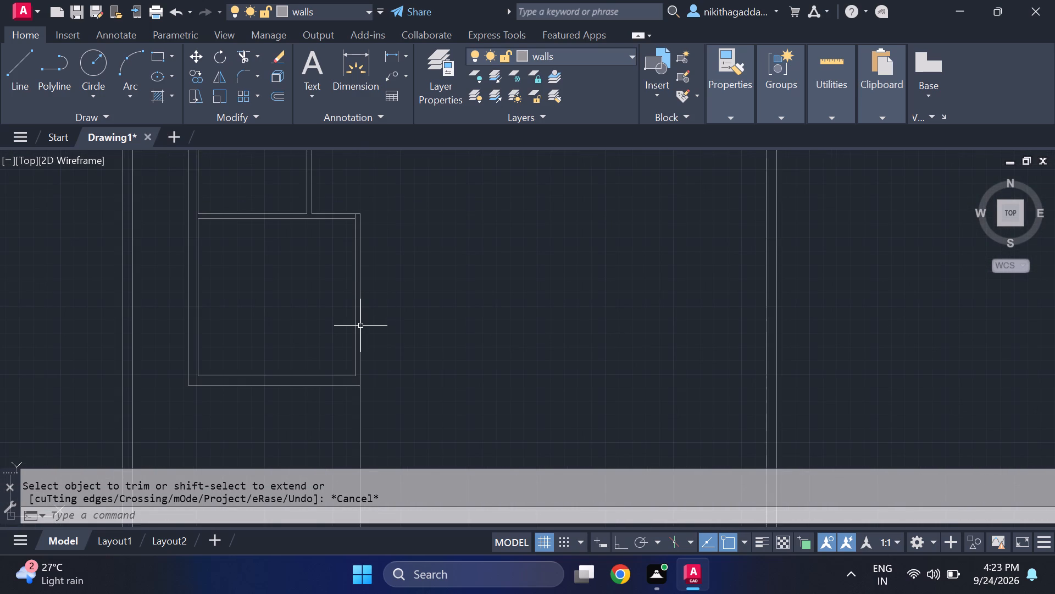
scroll(360, 326, "up", 1)
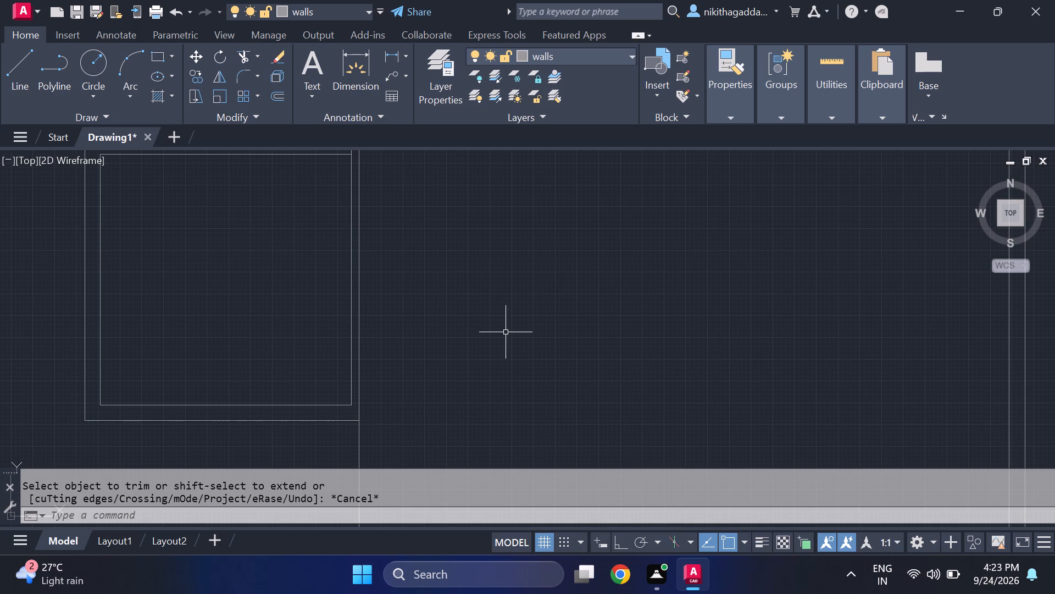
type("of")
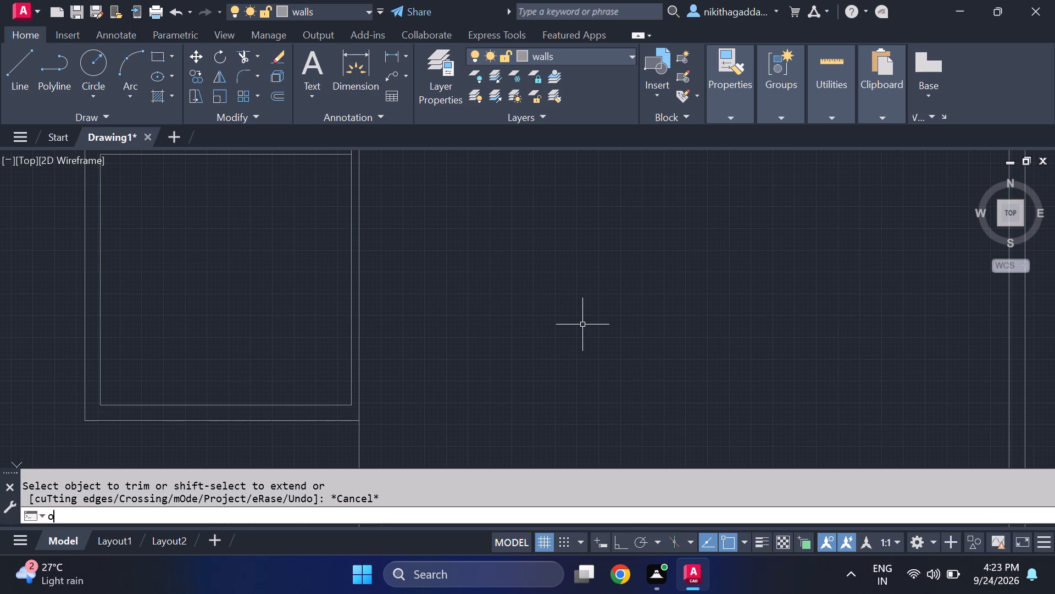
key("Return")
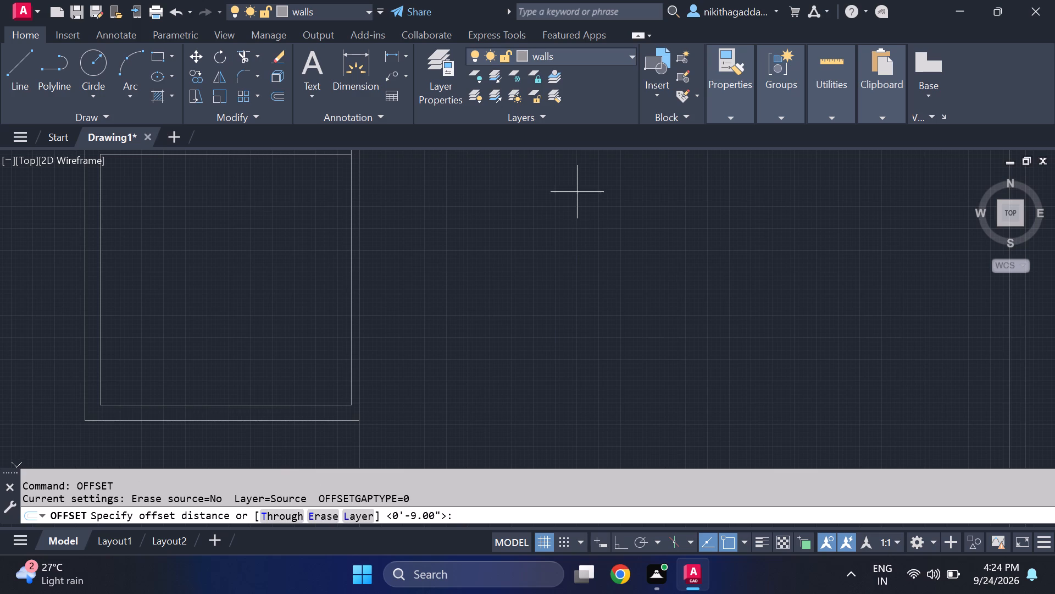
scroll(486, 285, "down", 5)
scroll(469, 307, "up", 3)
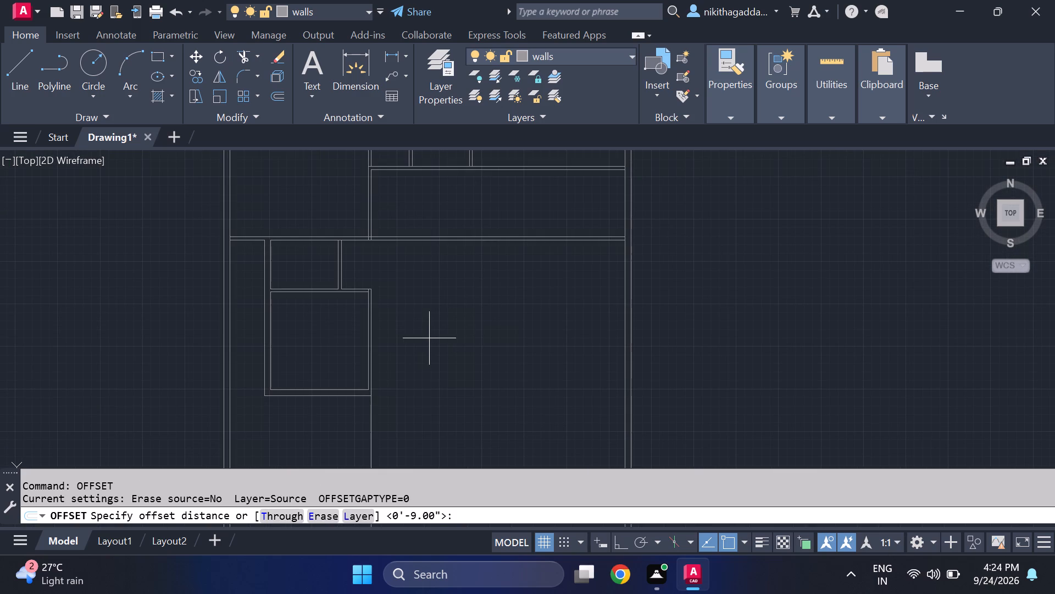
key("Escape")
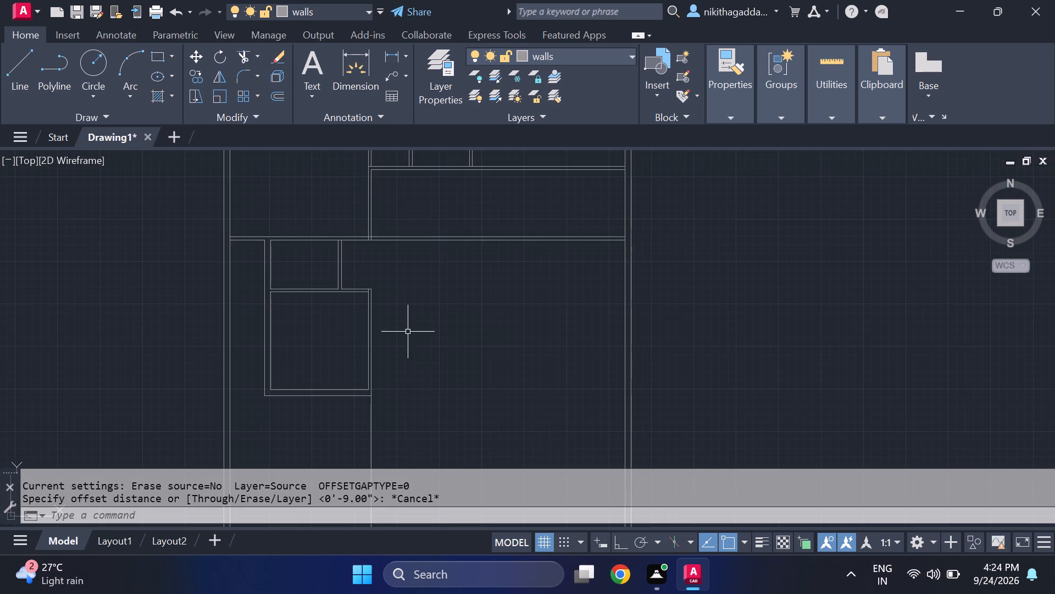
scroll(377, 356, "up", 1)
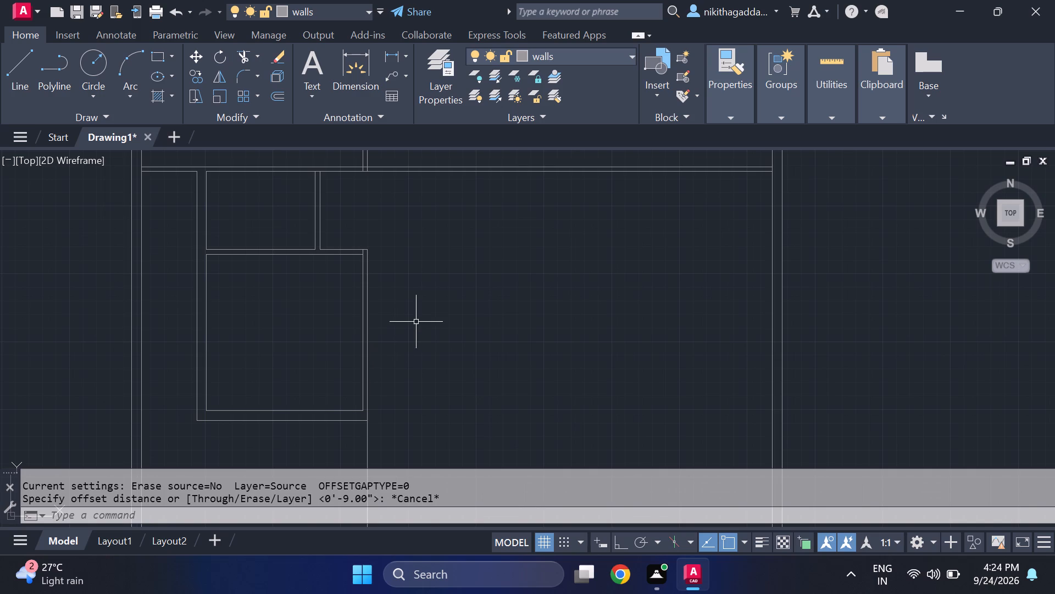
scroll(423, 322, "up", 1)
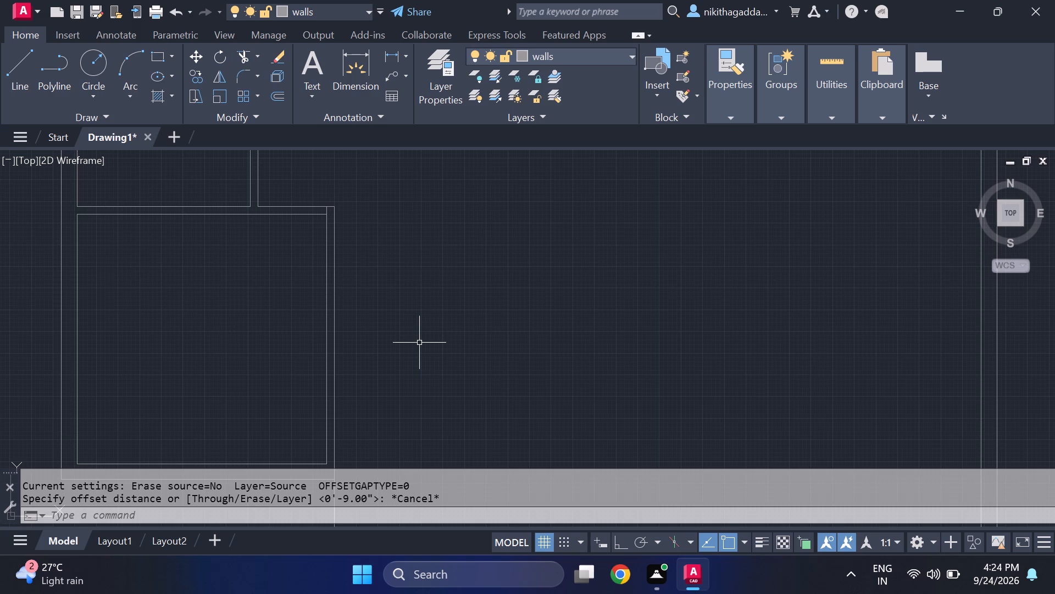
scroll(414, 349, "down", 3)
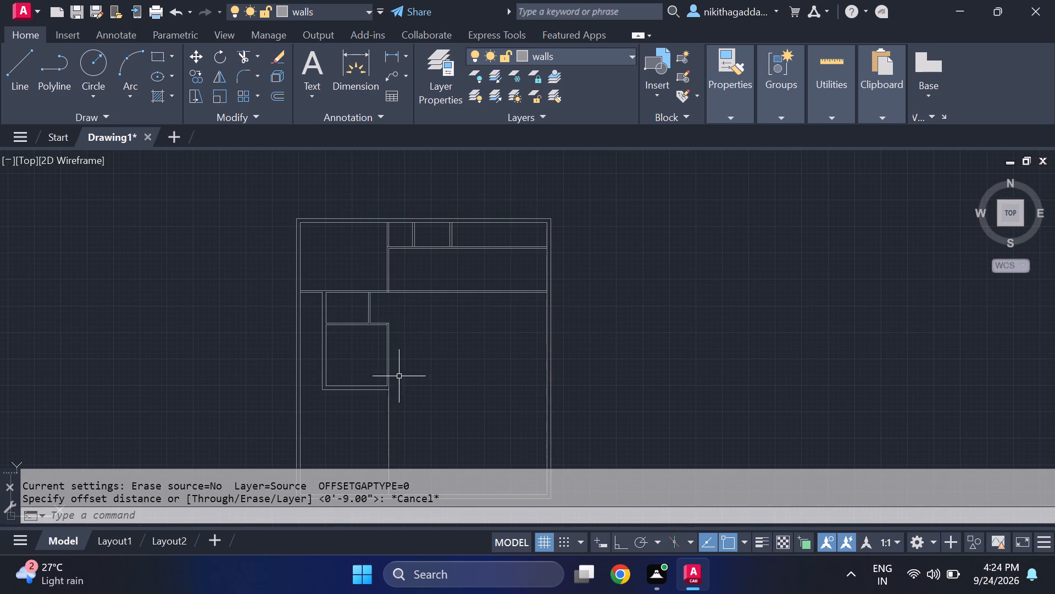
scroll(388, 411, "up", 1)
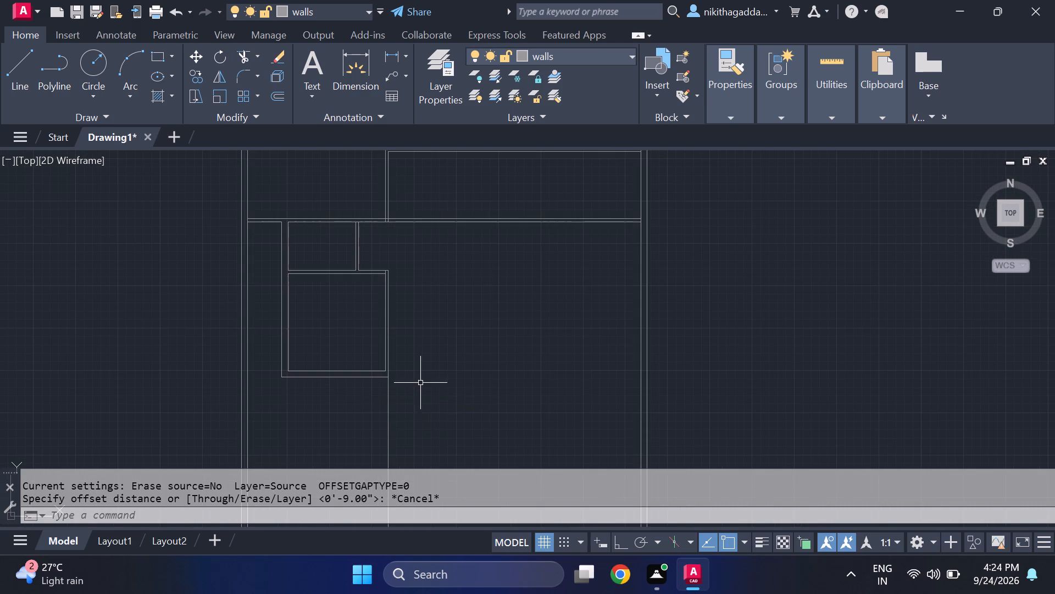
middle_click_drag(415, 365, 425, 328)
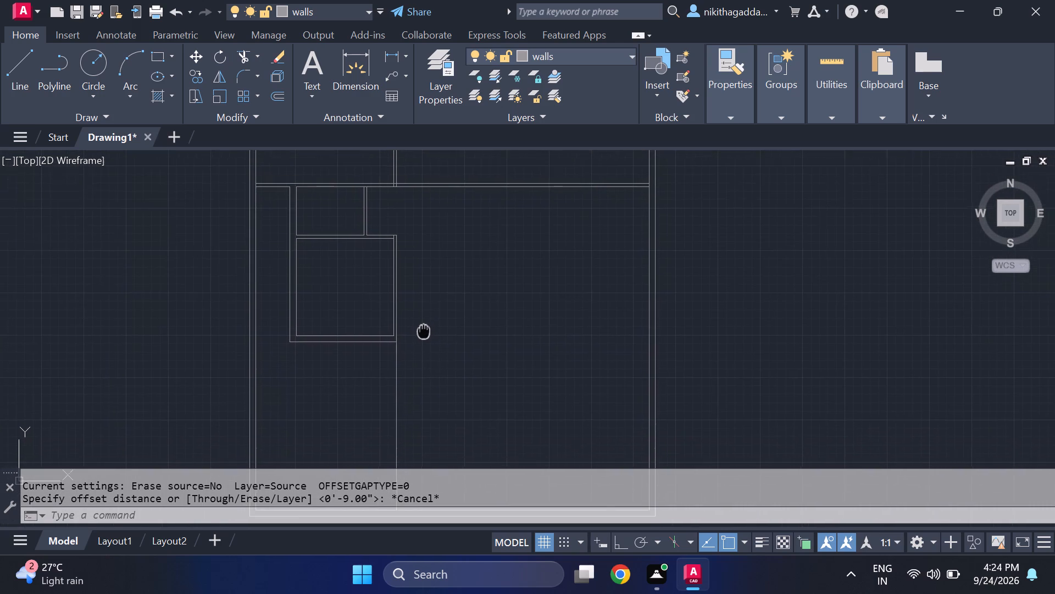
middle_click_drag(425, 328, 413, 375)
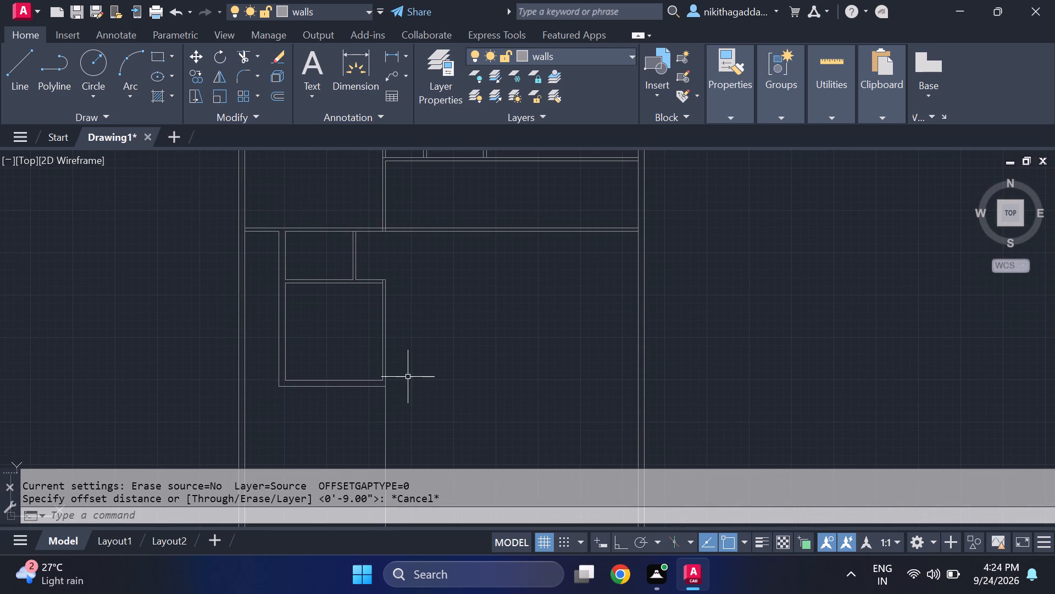
Offset the vertical line running from the room to the bottom outer wall by 9" towards the left outer wall.
middle_click_drag(418, 389, 418, 299)
scroll(416, 310, "up", 1)
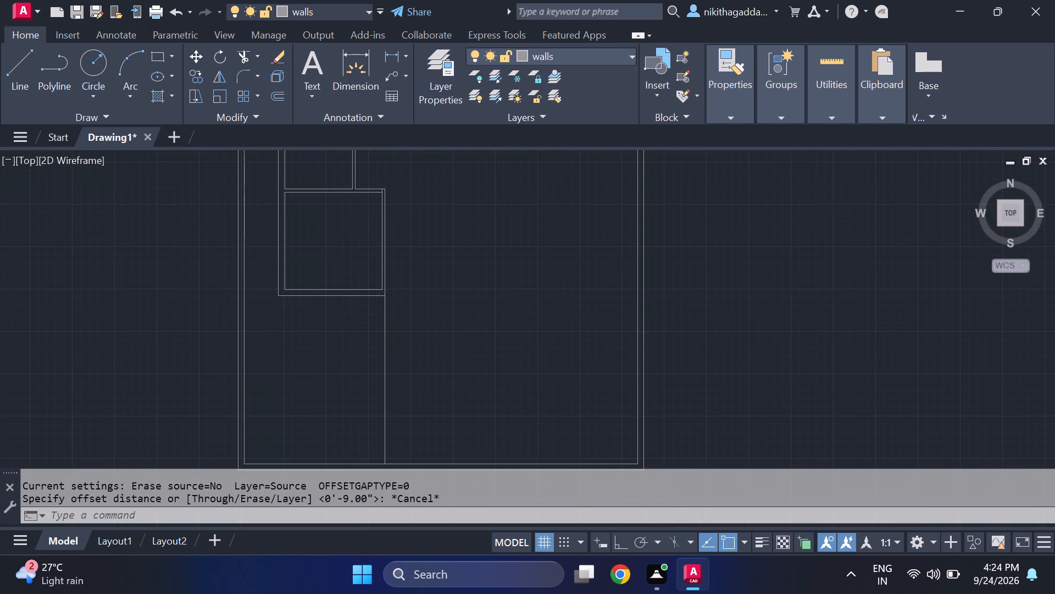
type("of")
key("Return")
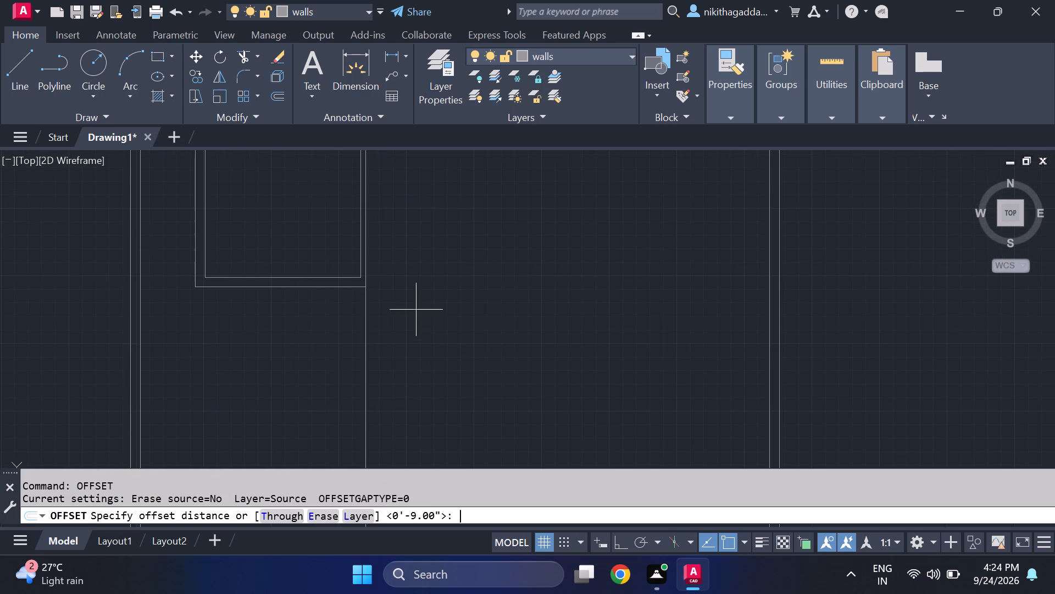
key("9")
key("shift+quotedbl")
key("Return")
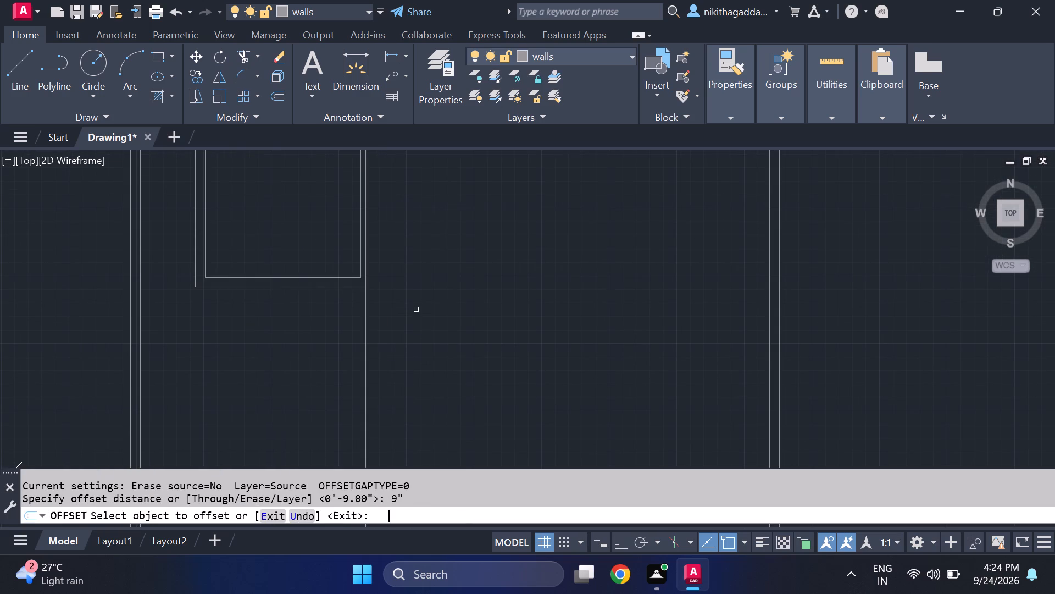
left_click(366, 367)
left_click(332, 377)
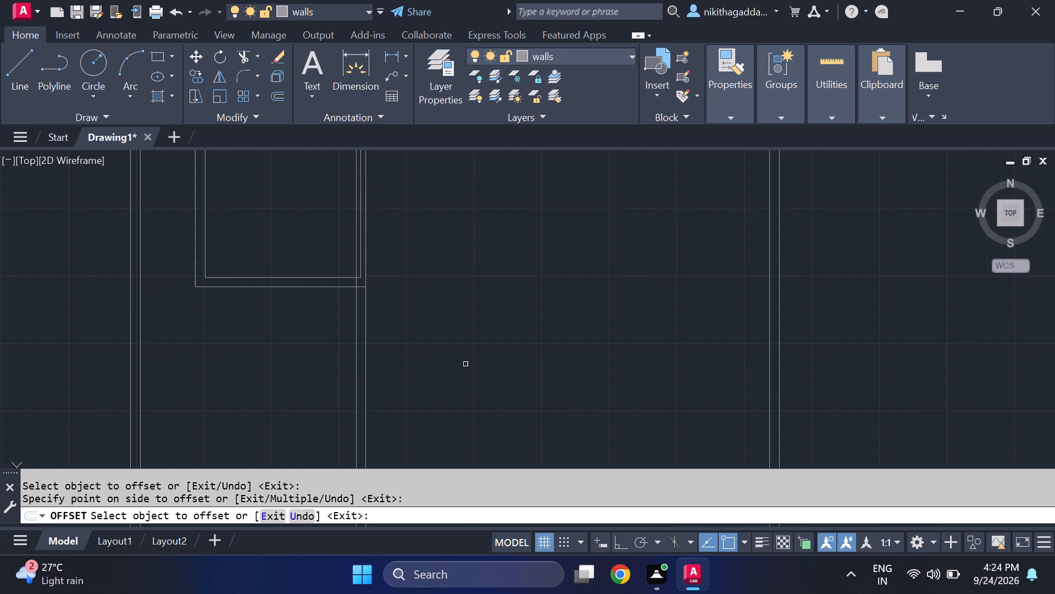
key("Escape")
Trim the new 9" wall line where it runs up through the room, ending it at the room's bottom wall.
type("tr")
key("Return")
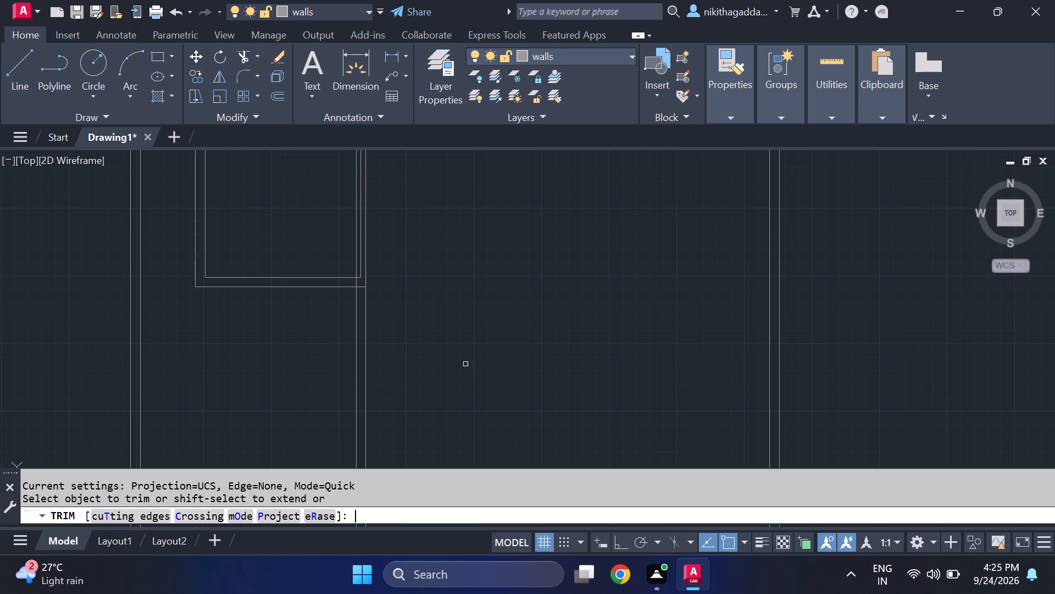
scroll(298, 262, "up", 2)
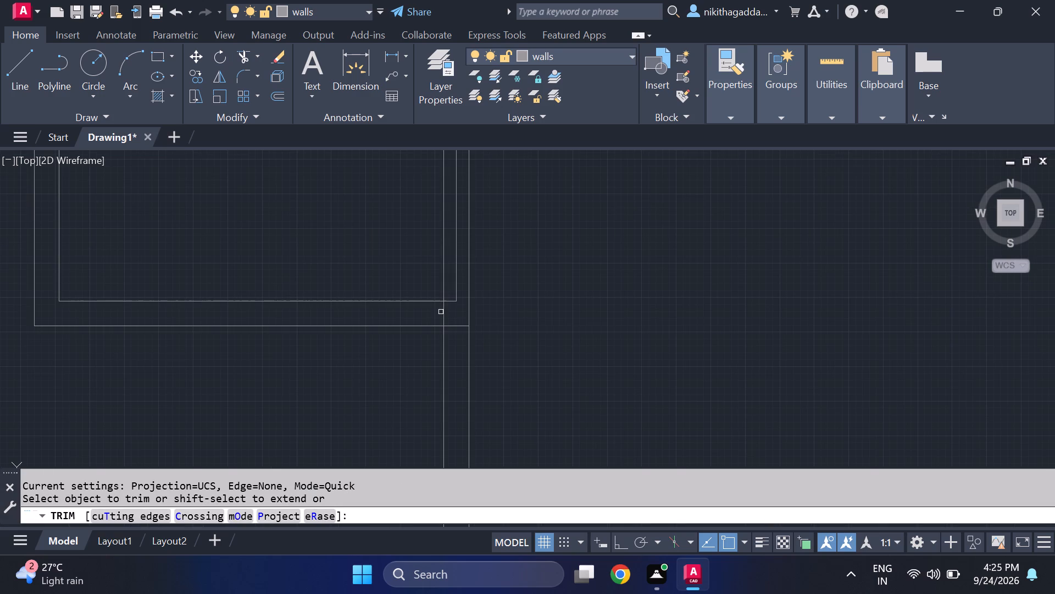
left_click(441, 312)
left_click(447, 315)
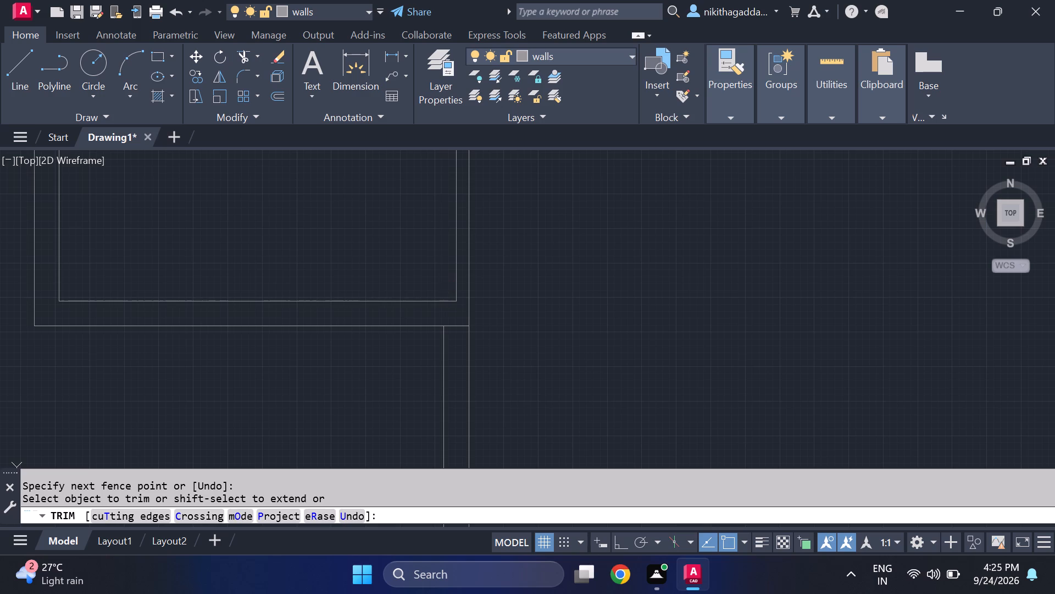
left_click(445, 291)
scroll(460, 308, "down", 5)
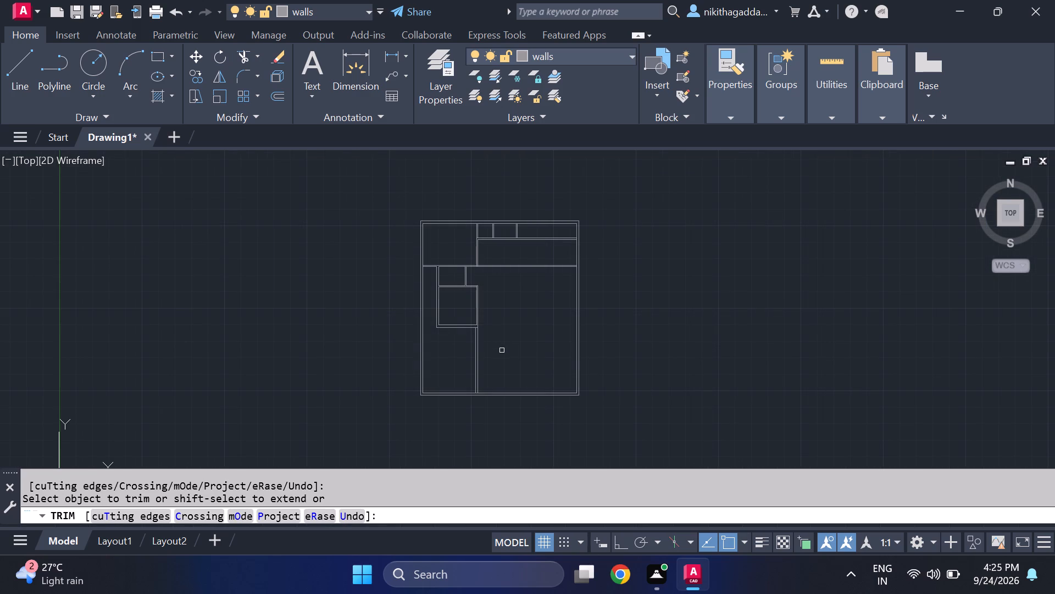
middle_click_drag(502, 350, 383, 381)
scroll(384, 344, "up", 2)
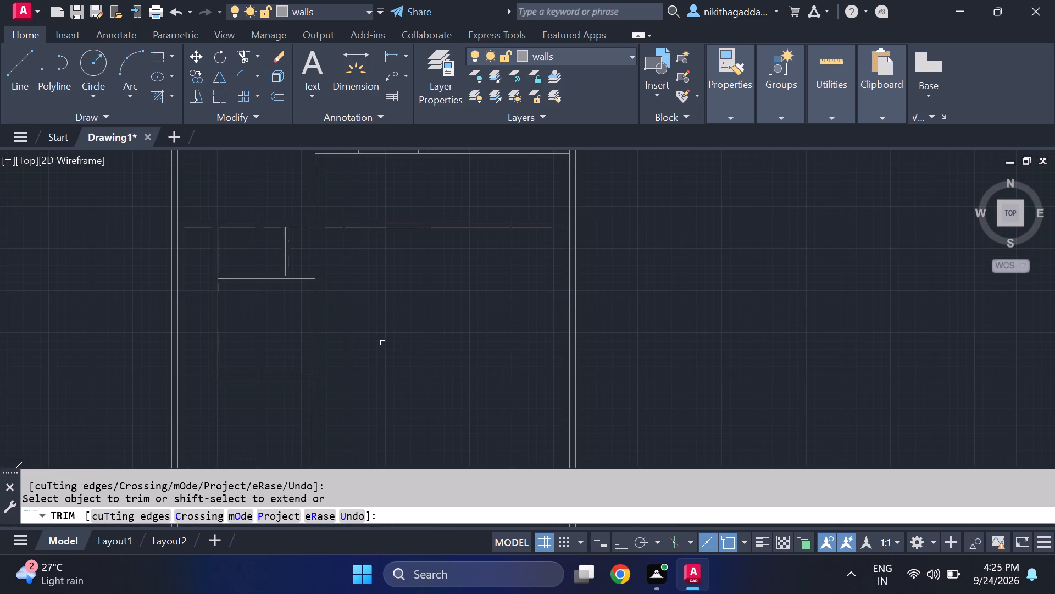
key("Escape")
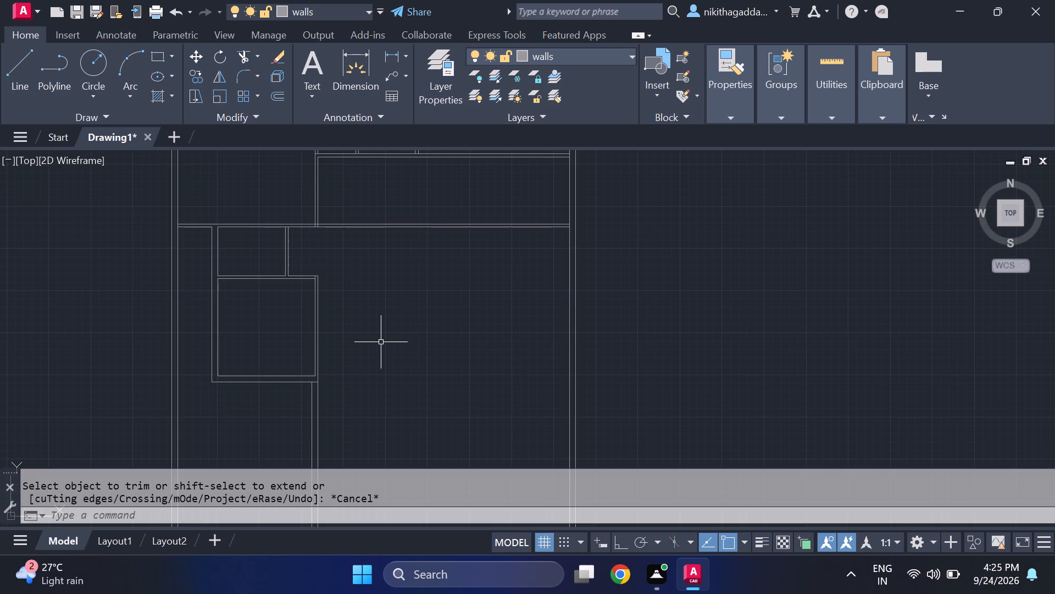
Offset the outer line of the room's right wall 12' to the right, into the large open area.
scroll(347, 304, "up", 1)
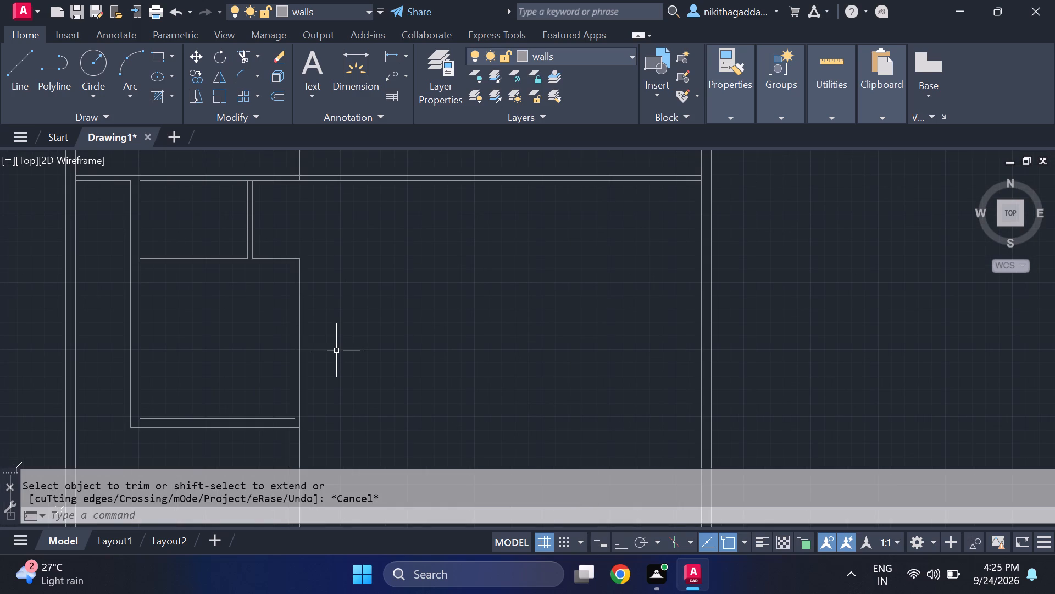
type("of")
key("Return")
type("12")
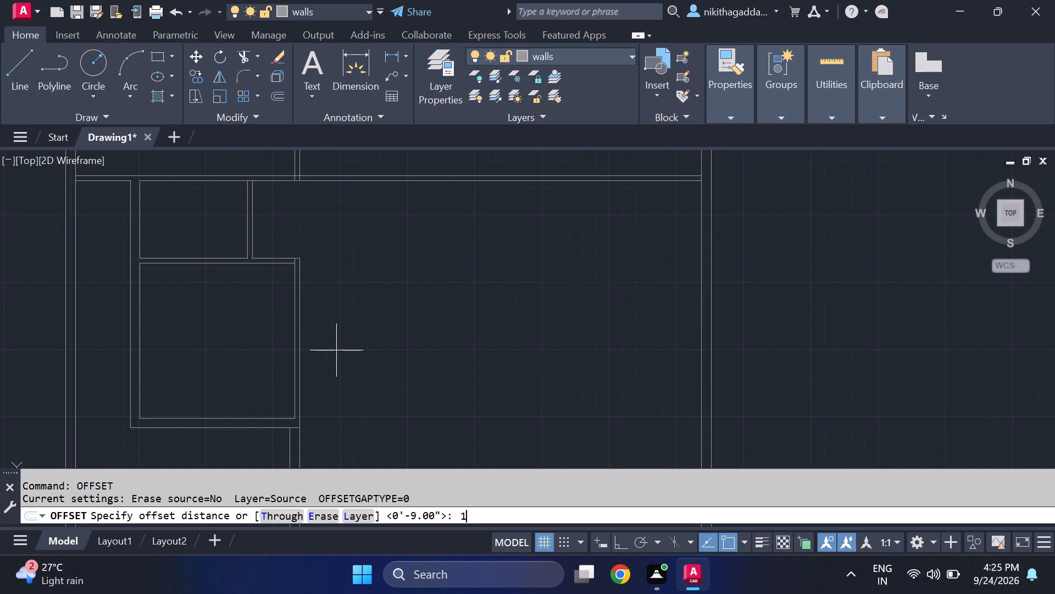
key("apostrophe")
key("Return")
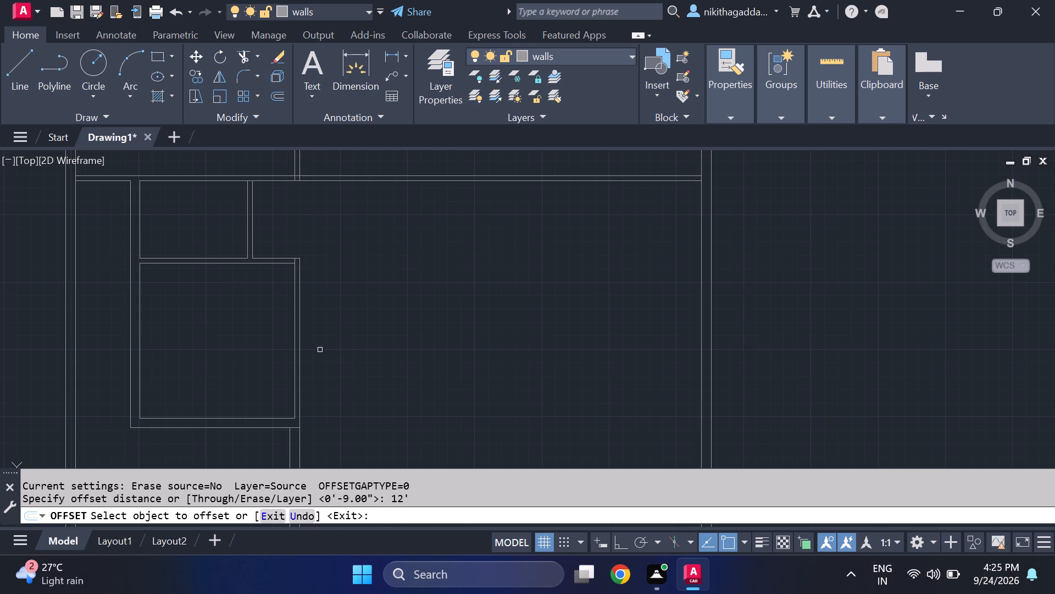
left_click(300, 347)
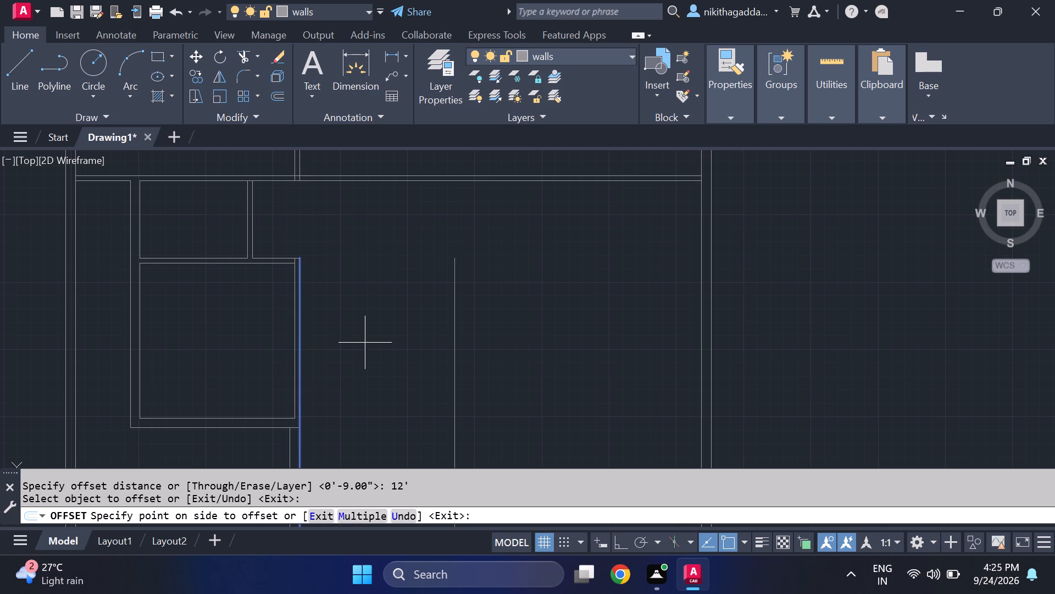
left_click(473, 315)
key("Escape")
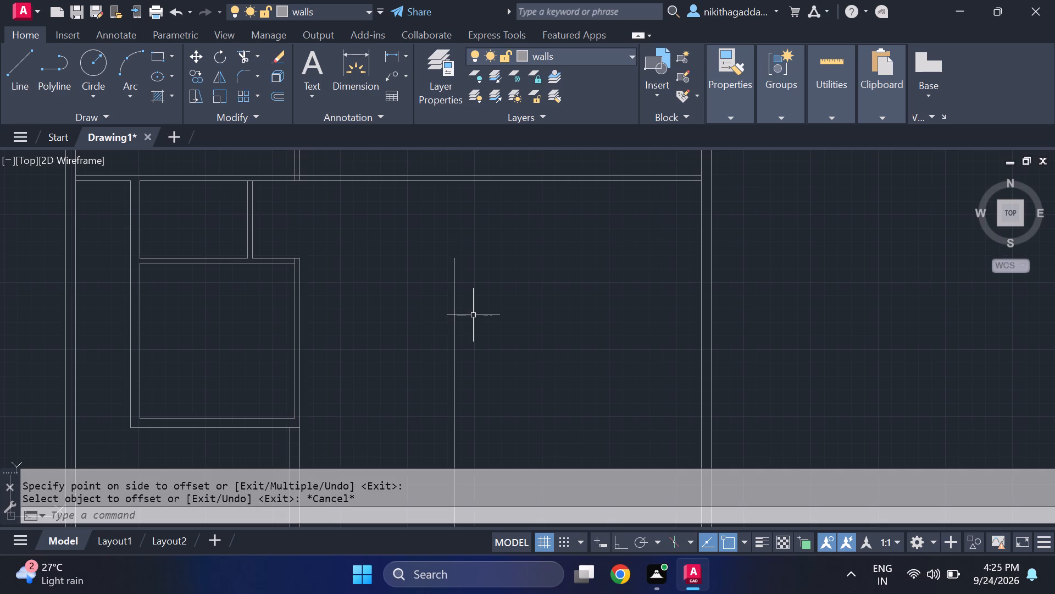
Offset the new vertical line 4.5" to the right to give the wall its thickness.
type("of")
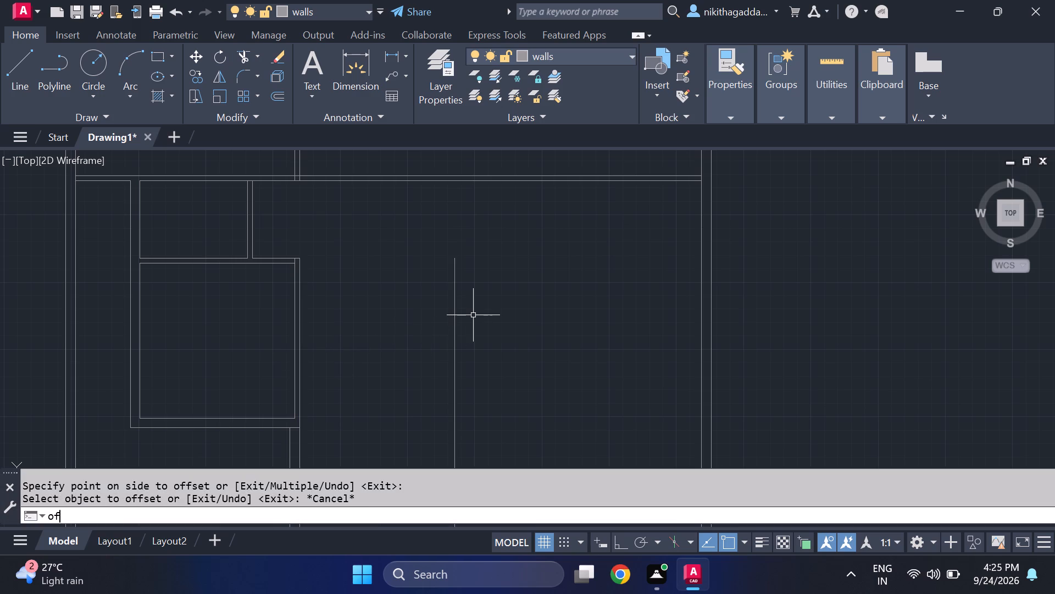
key("Return")
key("4")
type(".5")
key("shift+quotedbl")
key("Return")
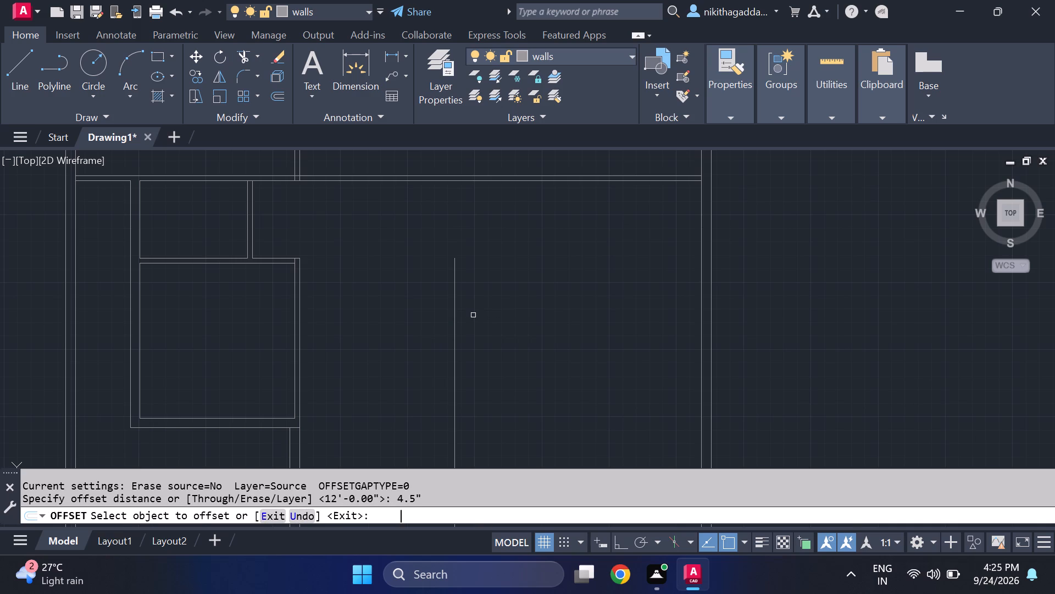
left_click(454, 300)
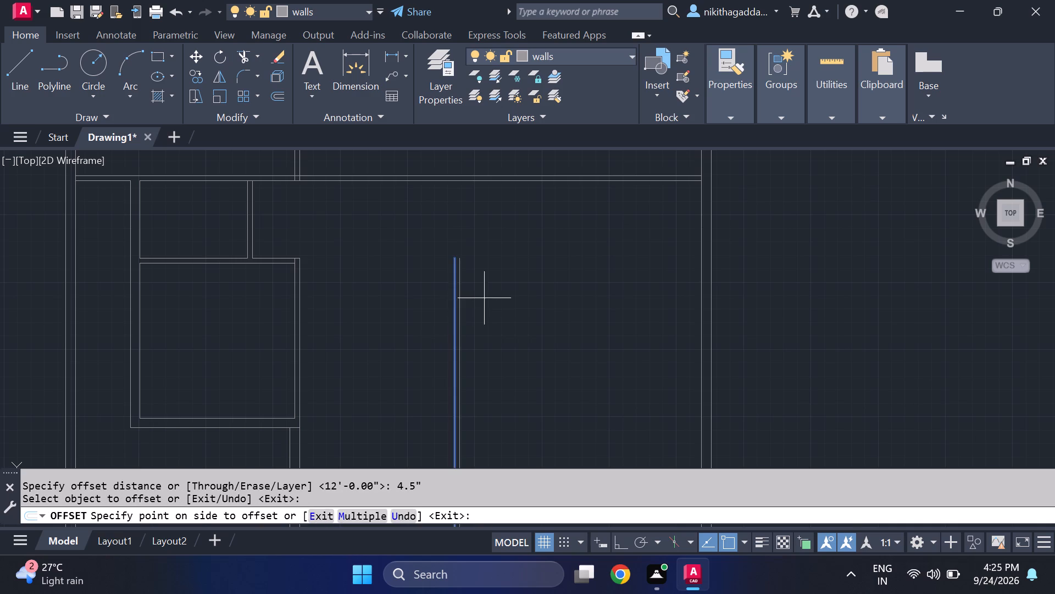
left_click(491, 298)
key("Escape")
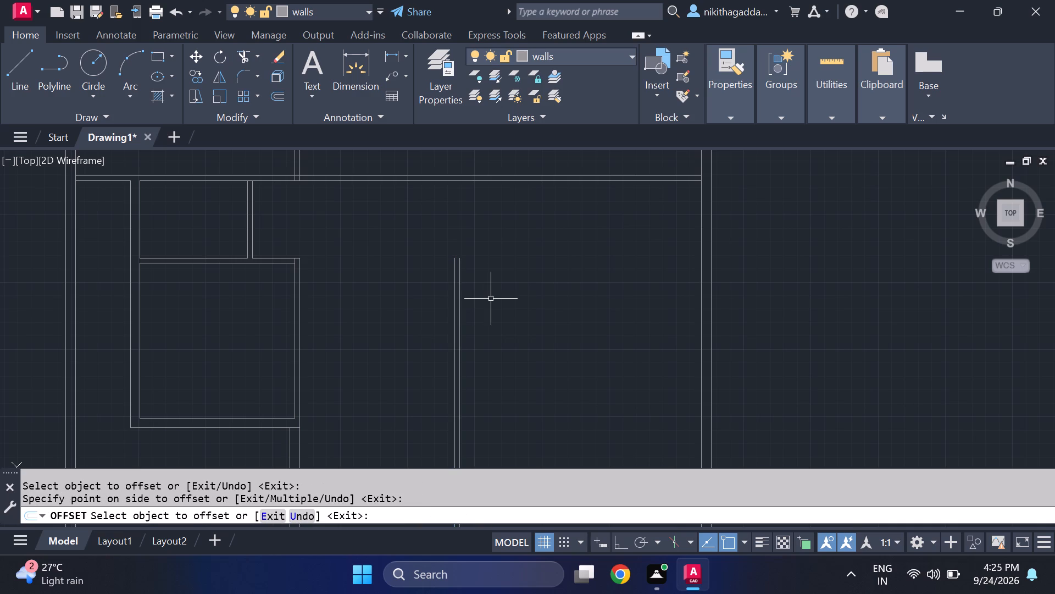
Offset the lower line of the cross wall beneath the small top rooms 19' downward, across the new vertical wall.
scroll(453, 300, "down", 2)
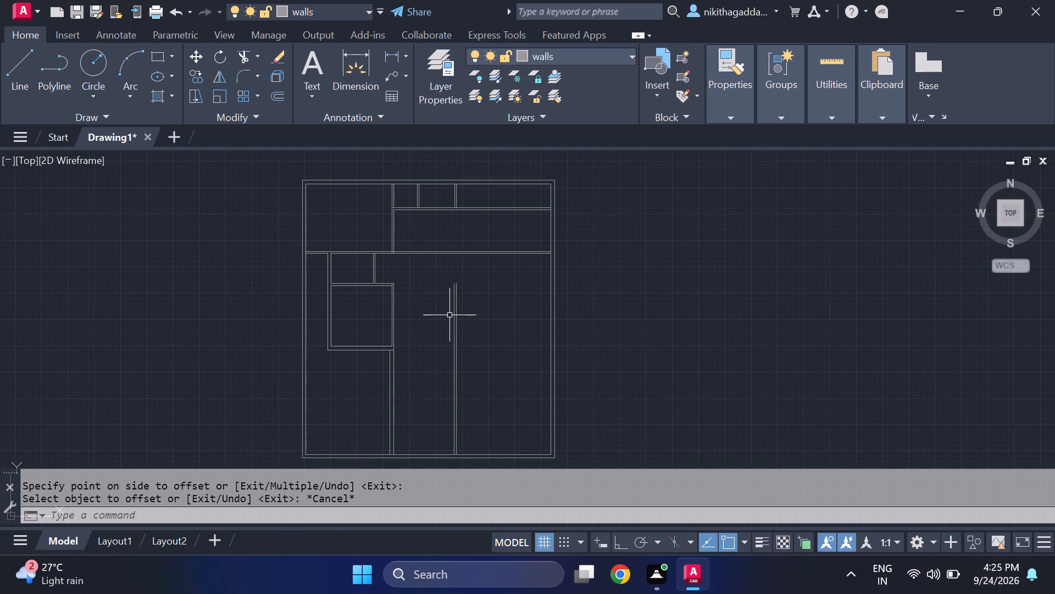
middle_click_drag(426, 268, 421, 285)
middle_click(421, 285)
scroll(421, 285, "up", 1)
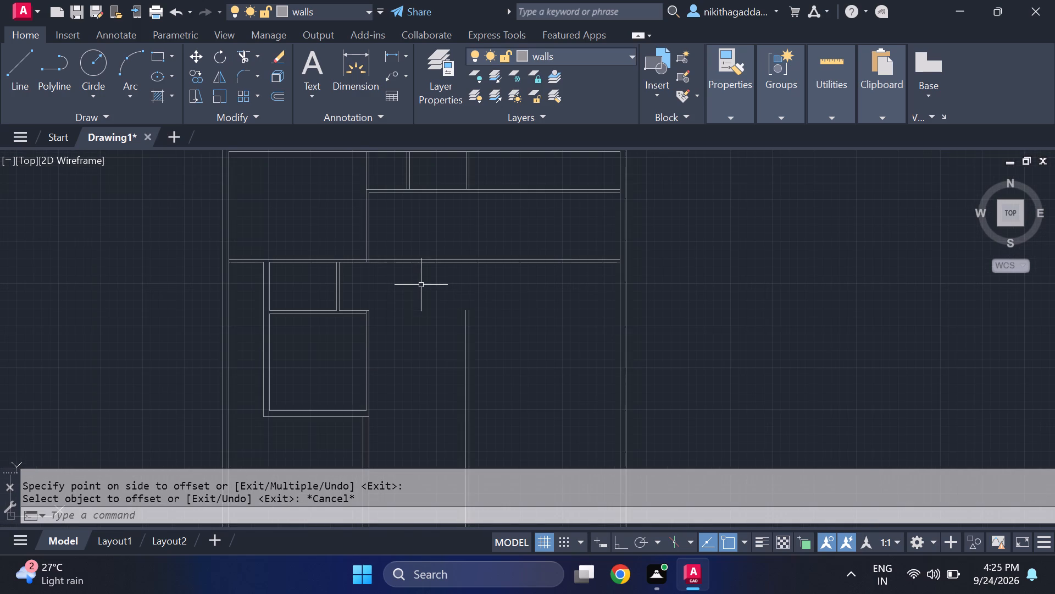
type("of")
key("Return")
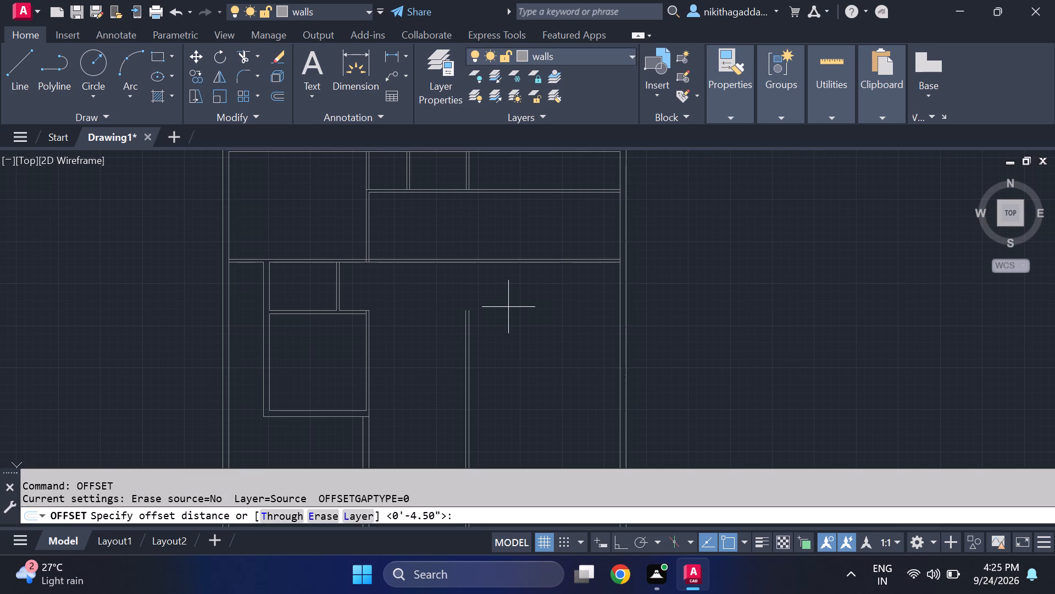
key("1")
scroll(508, 307, "up", 1)
key("8")
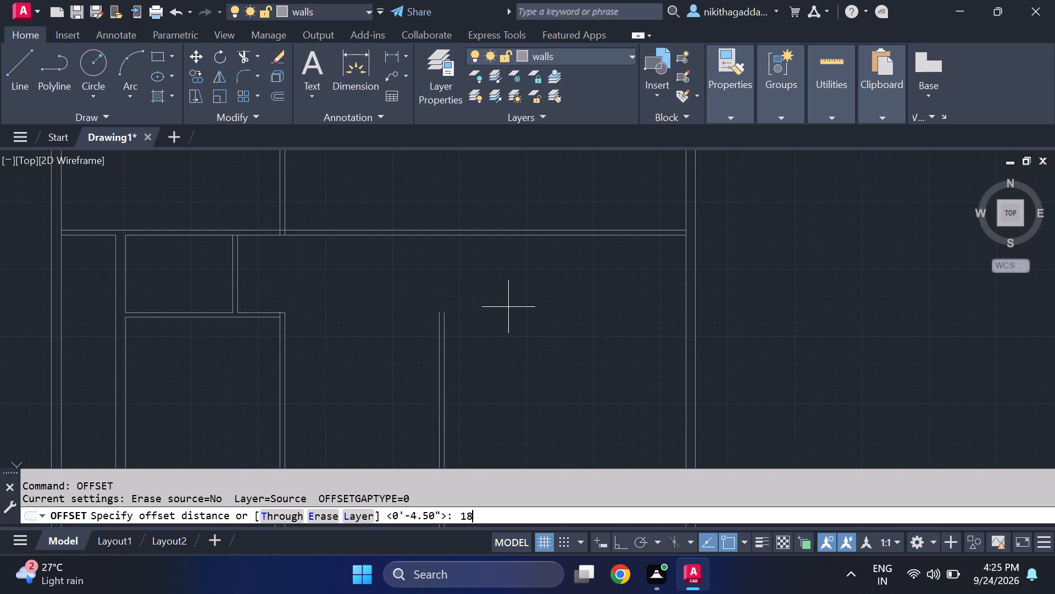
key("BackSpace")
key("9")
key("apostrophe")
key("Return")
middle_click_drag(433, 276, 437, 292)
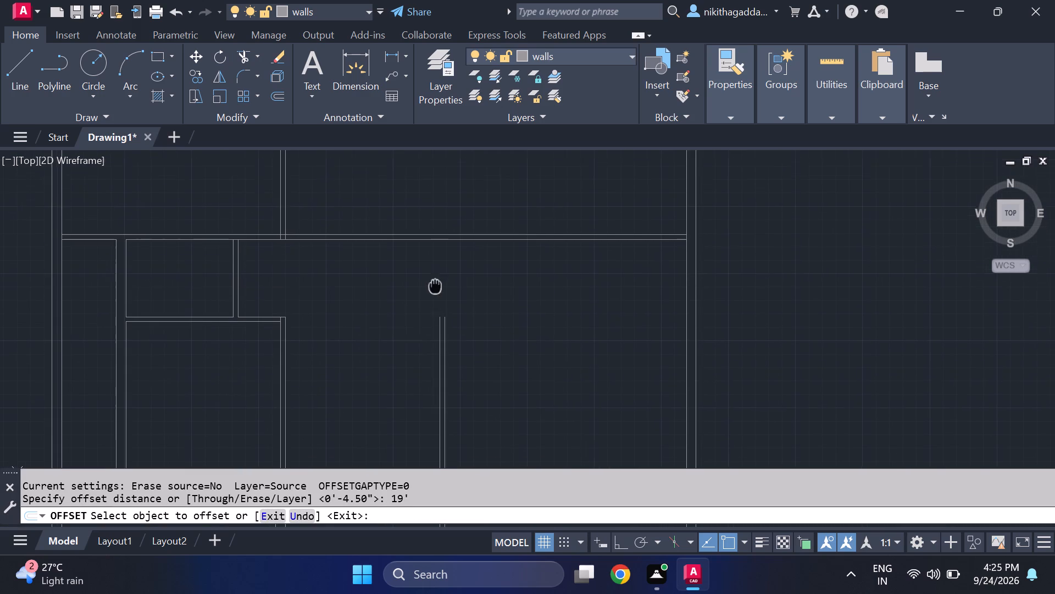
middle_click_drag(437, 292, 451, 345)
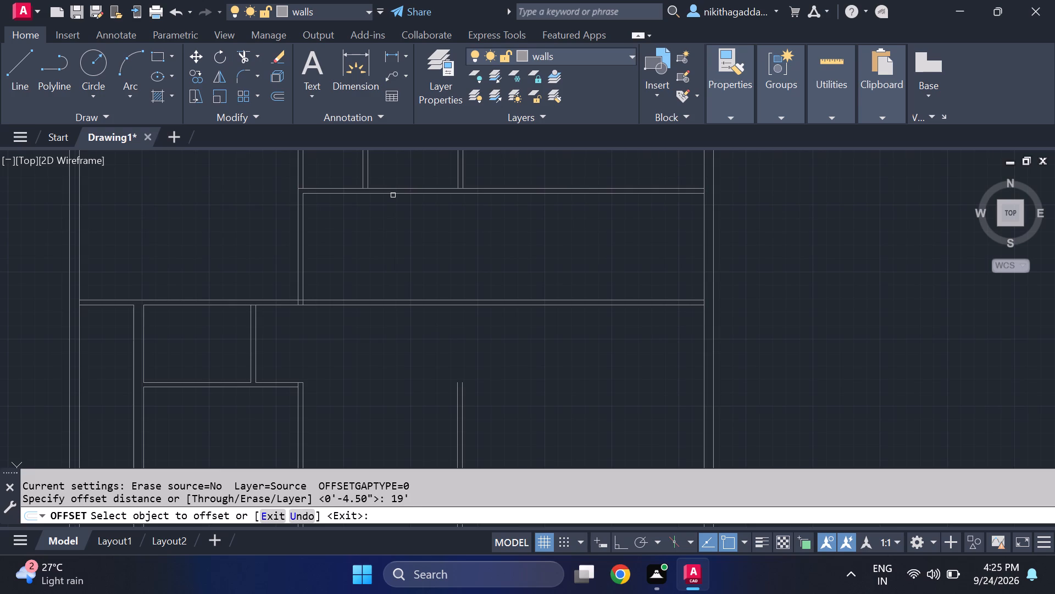
left_click(393, 194)
middle_click_drag(390, 395, 381, 364)
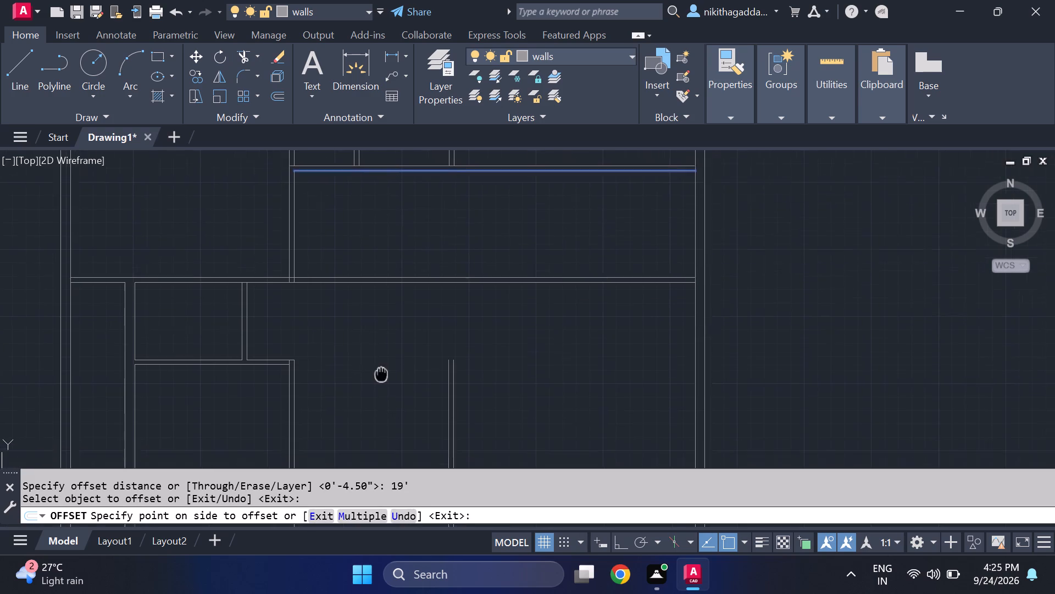
middle_click_drag(381, 364, 371, 290)
scroll(371, 290, "down", 2)
scroll(370, 298, "up", 2)
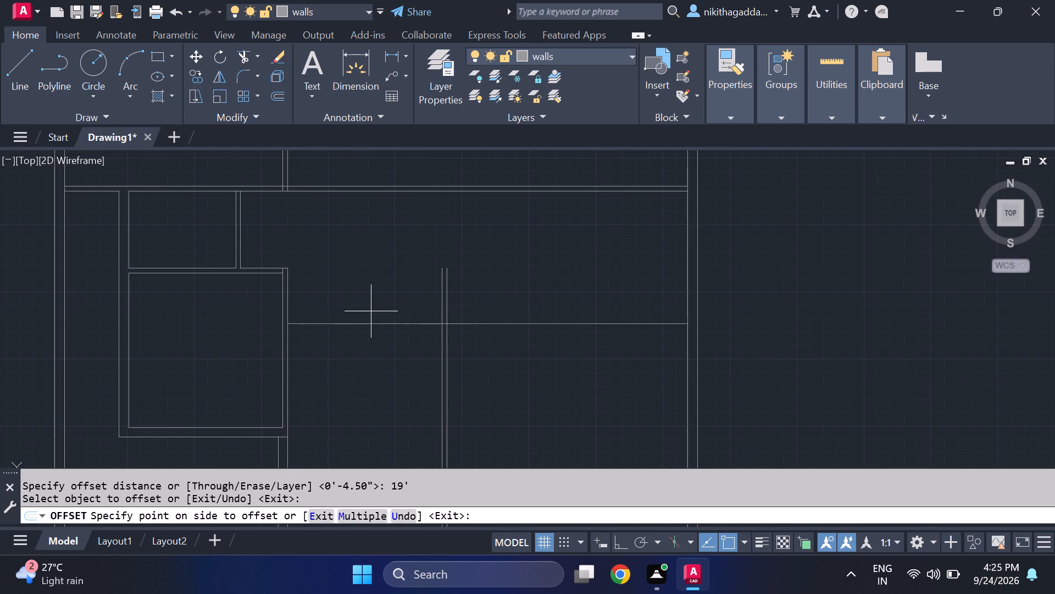
left_click(371, 309)
key("Escape")
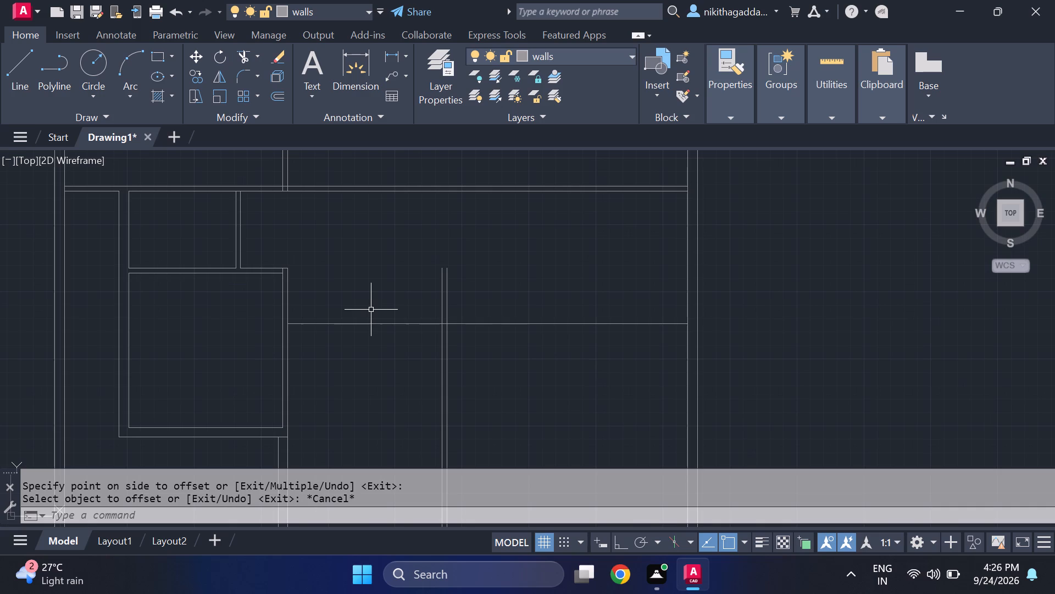
Trim both lines of the new 4.5" vertical wall where they extend above the new horizontal line.
type("re")
key("Escape")
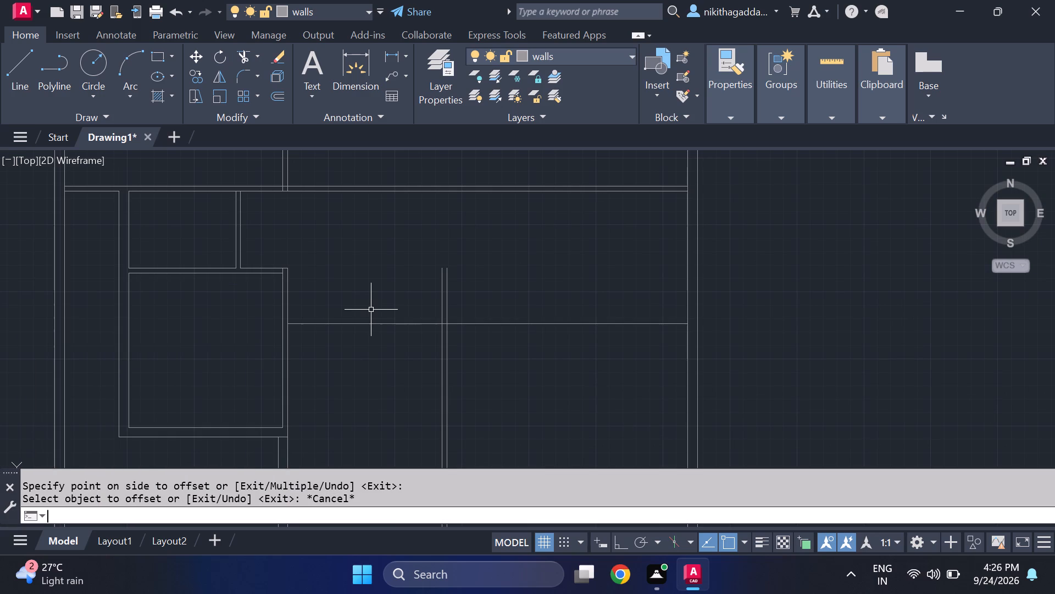
type("tr")
key("Return")
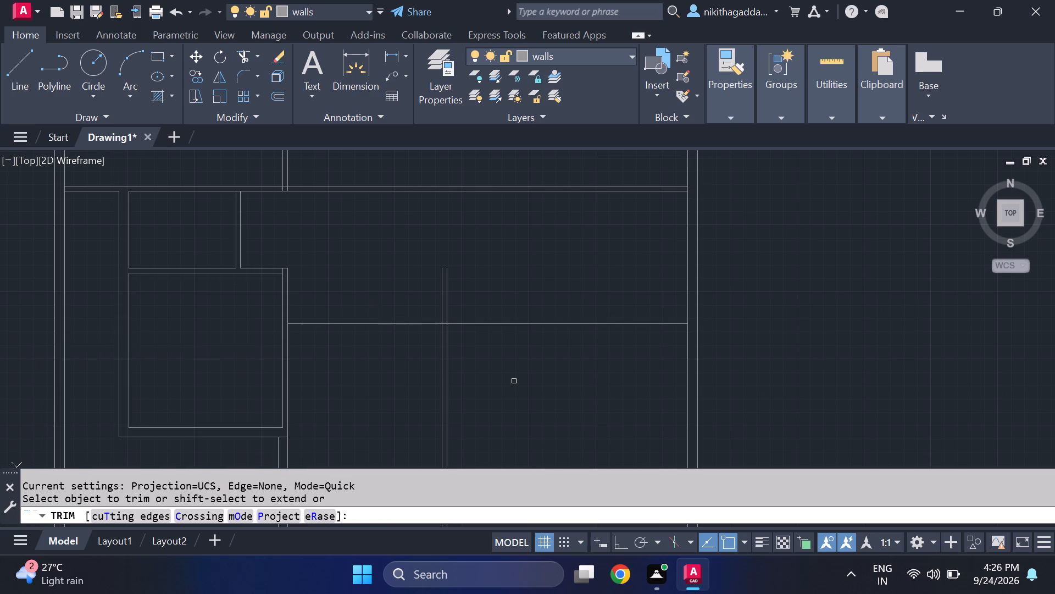
left_click_drag(491, 289, 488, 289)
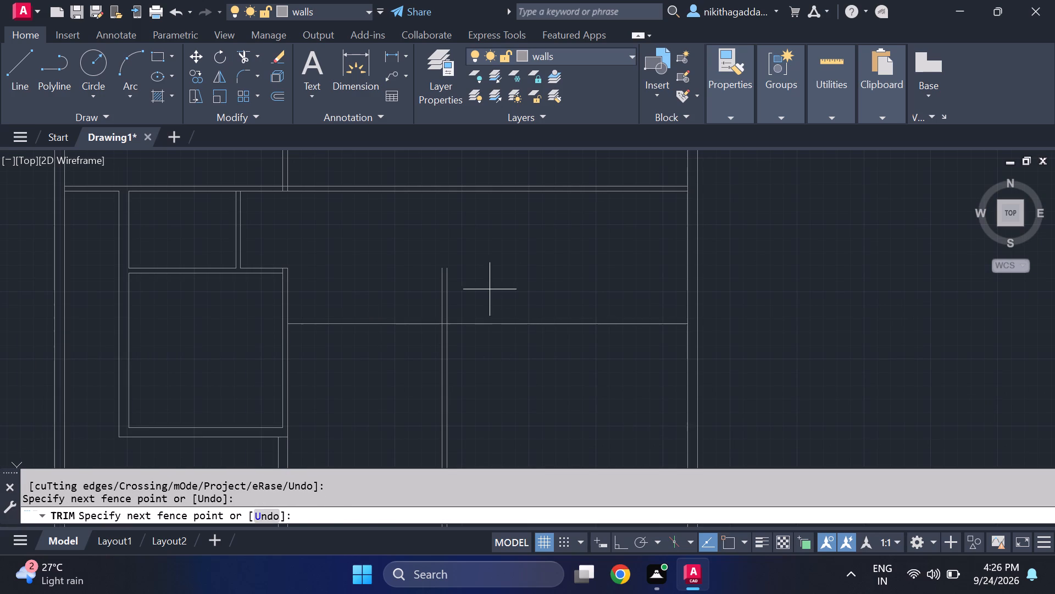
left_click_drag(488, 289, 401, 287)
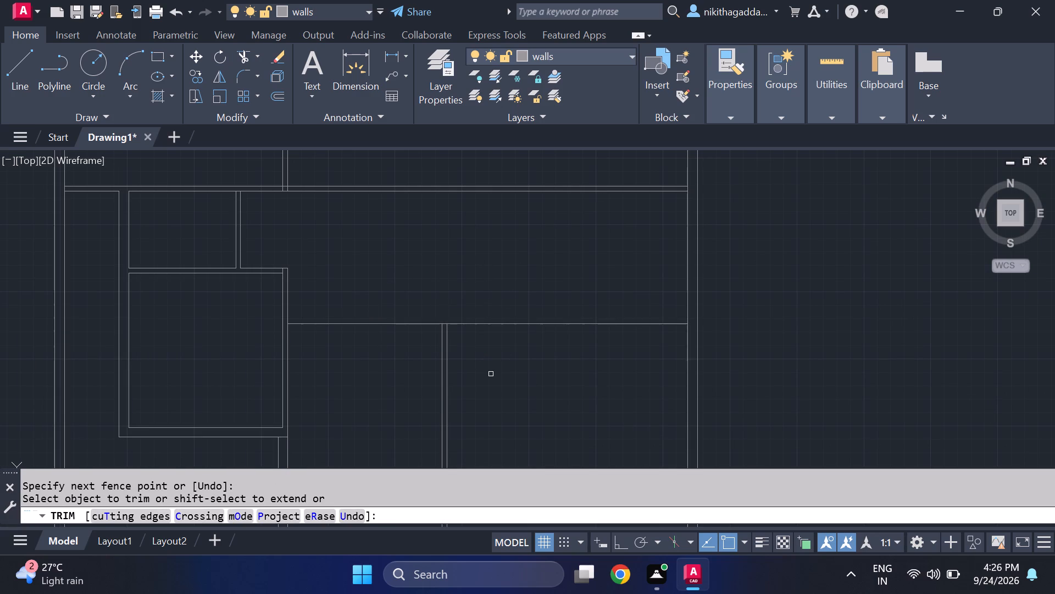
scroll(491, 374, "up", 1)
middle_click_drag(484, 332, 466, 249)
middle_click_drag(468, 250, 480, 229)
middle_click(480, 229)
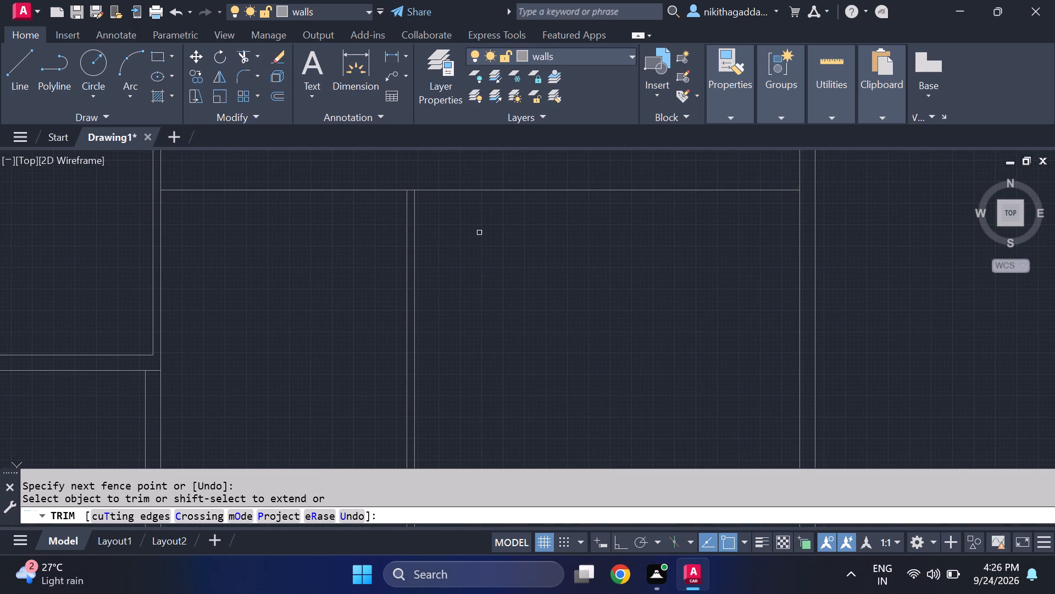
key("Escape")
Offset the new horizontal line above the vertical 4.5" wall 4.5" downward to give the cross wall its thickness.
type("of")
key("Return")
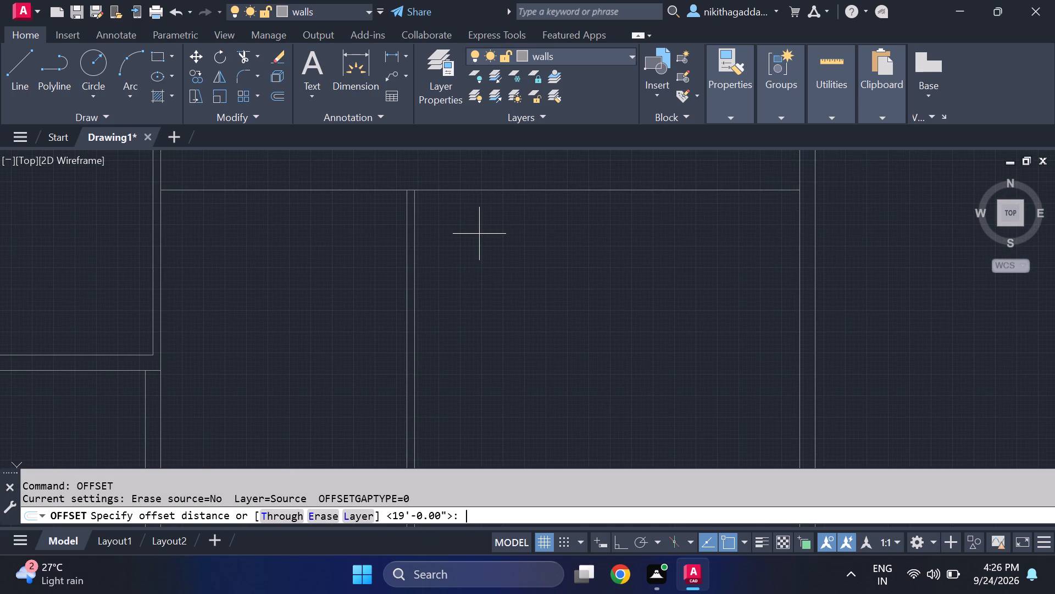
key("4")
type(".5")
key("shift+quotedbl")
key("Return")
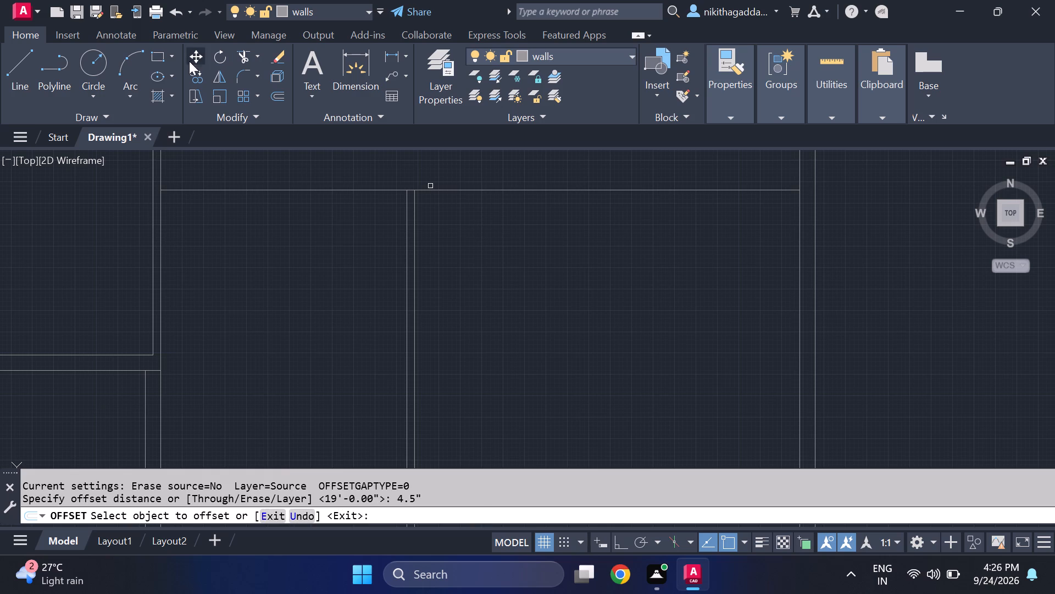
left_click(263, 190)
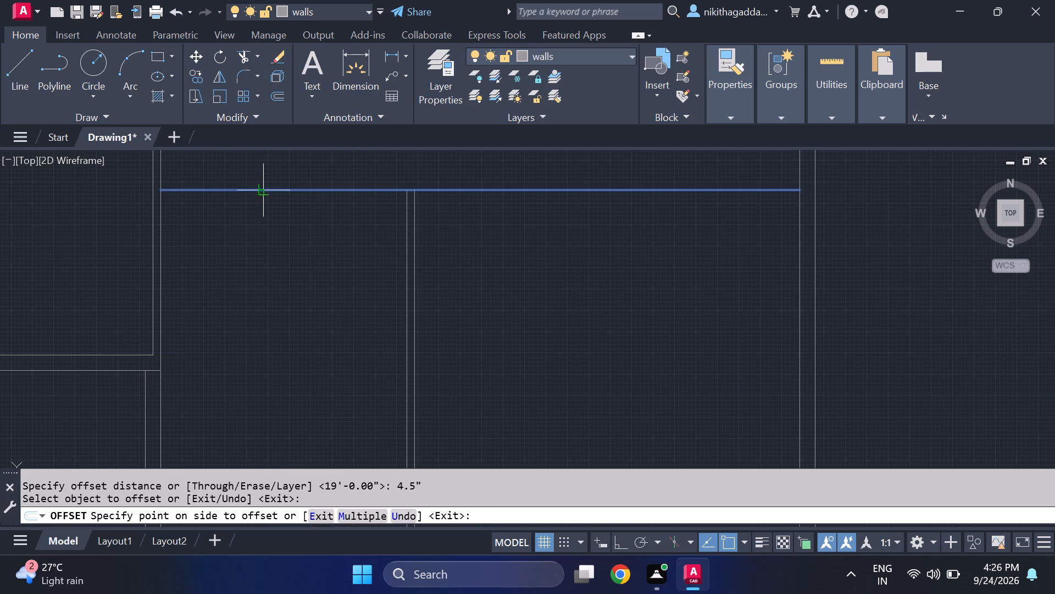
left_click(256, 234)
key("Escape")
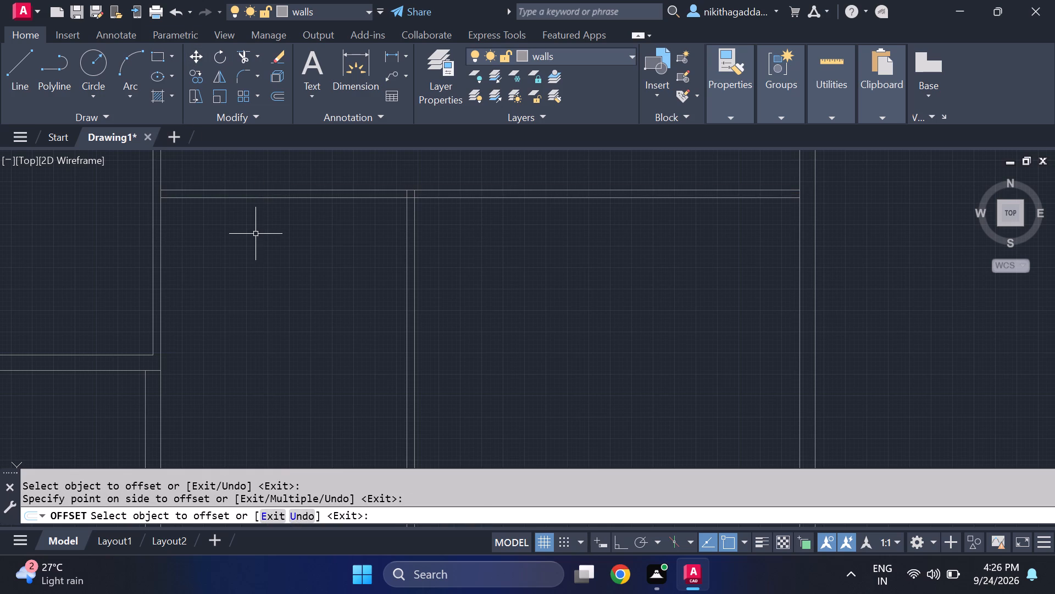
Trim both lines of the upper horizontal wall where they cross the open area between the top-left room's corner and the right outer wall.
scroll(259, 319, "down", 3)
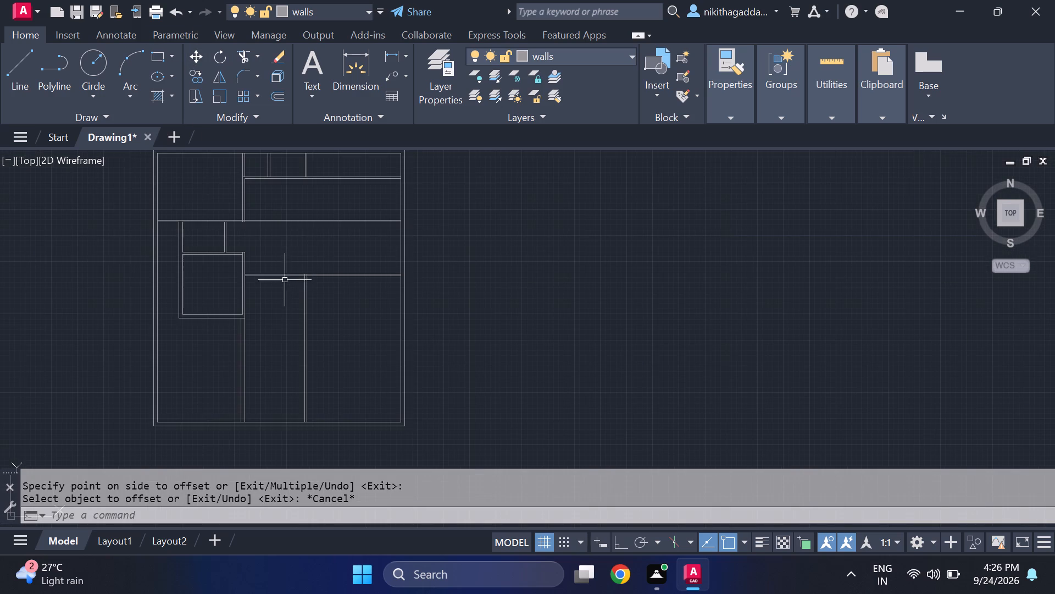
scroll(282, 312, "up", 2)
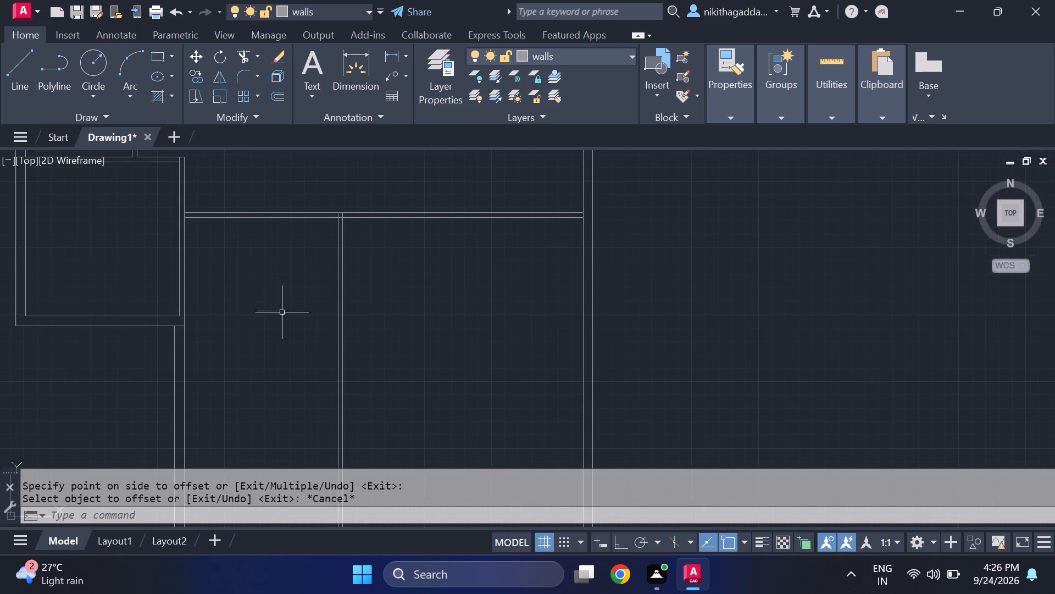
middle_click_drag(273, 335, 257, 275)
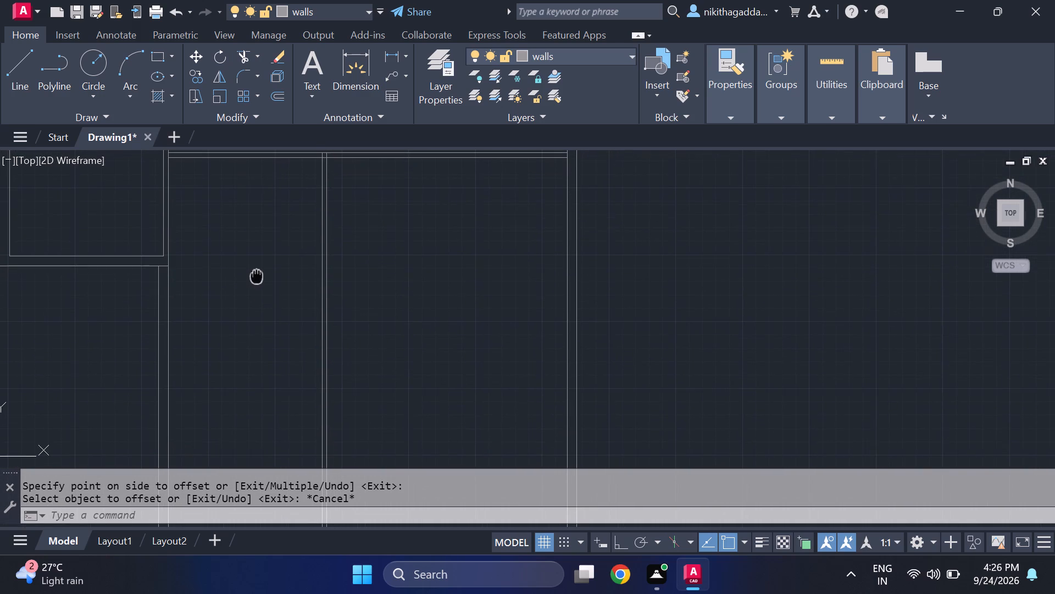
middle_click_drag(257, 275, 272, 324)
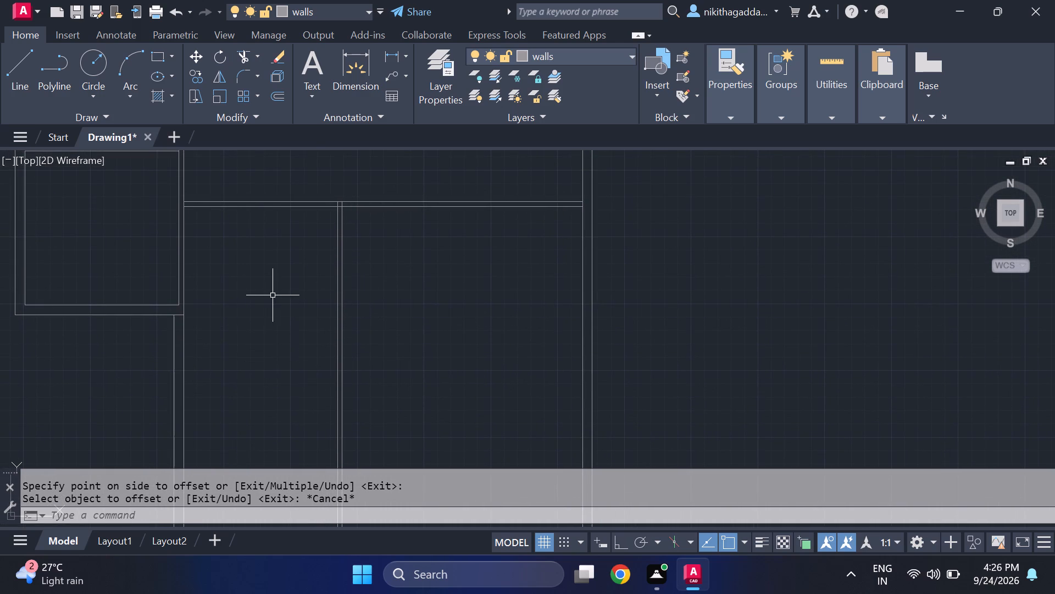
scroll(273, 295, "down", 2)
scroll(282, 231, "up", 3)
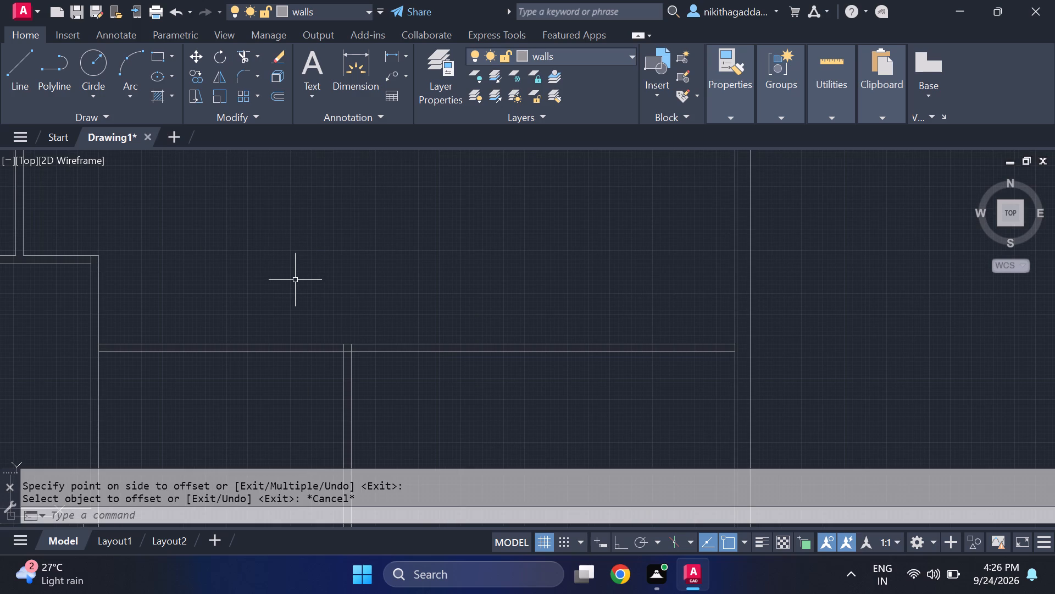
middle_click_drag(286, 319, 277, 348)
scroll(345, 324, "down", 2)
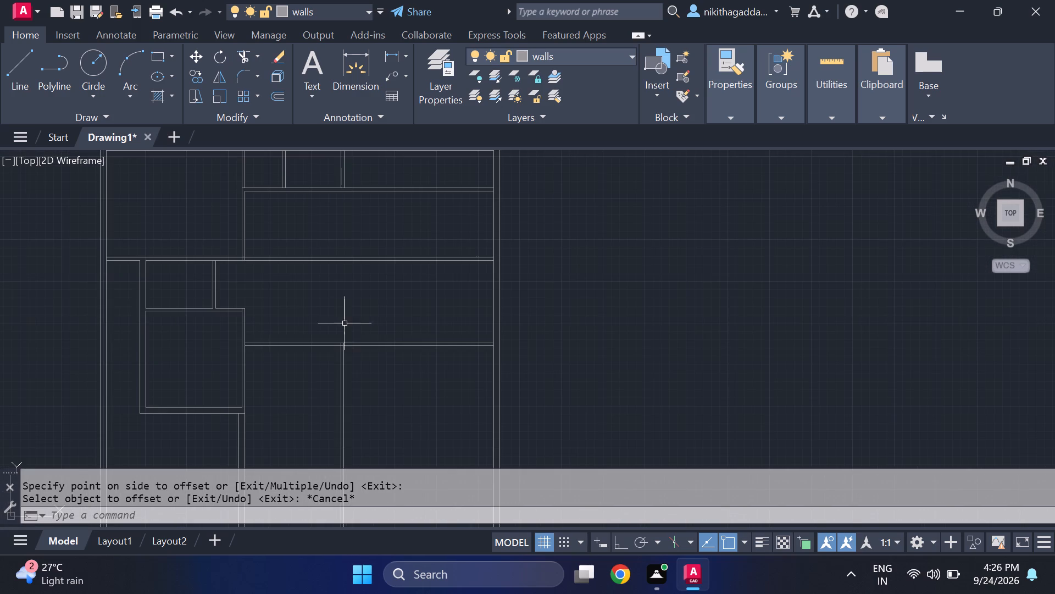
scroll(371, 285, "up", 1)
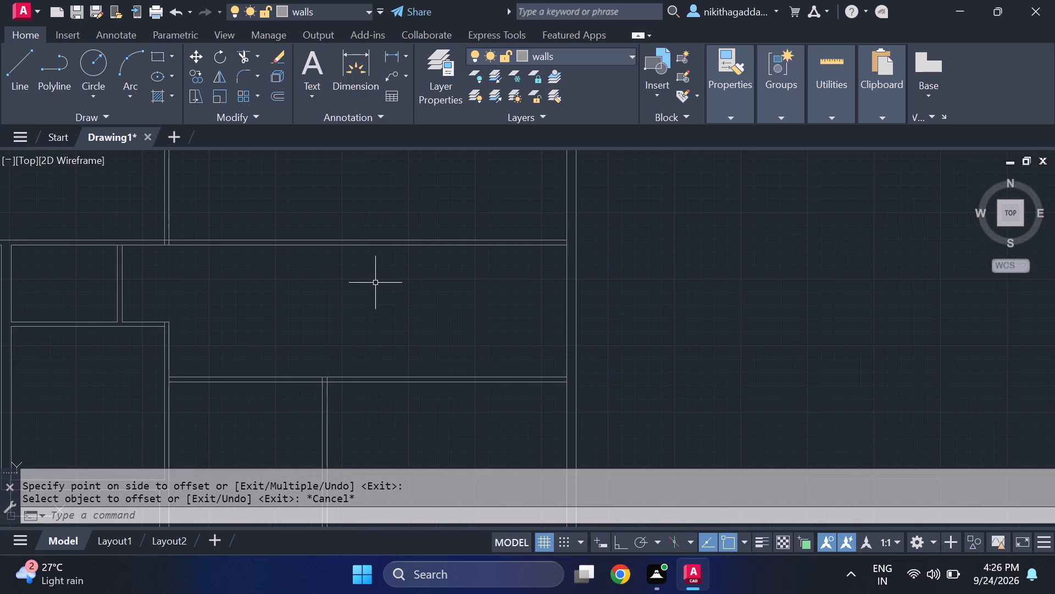
type("tr")
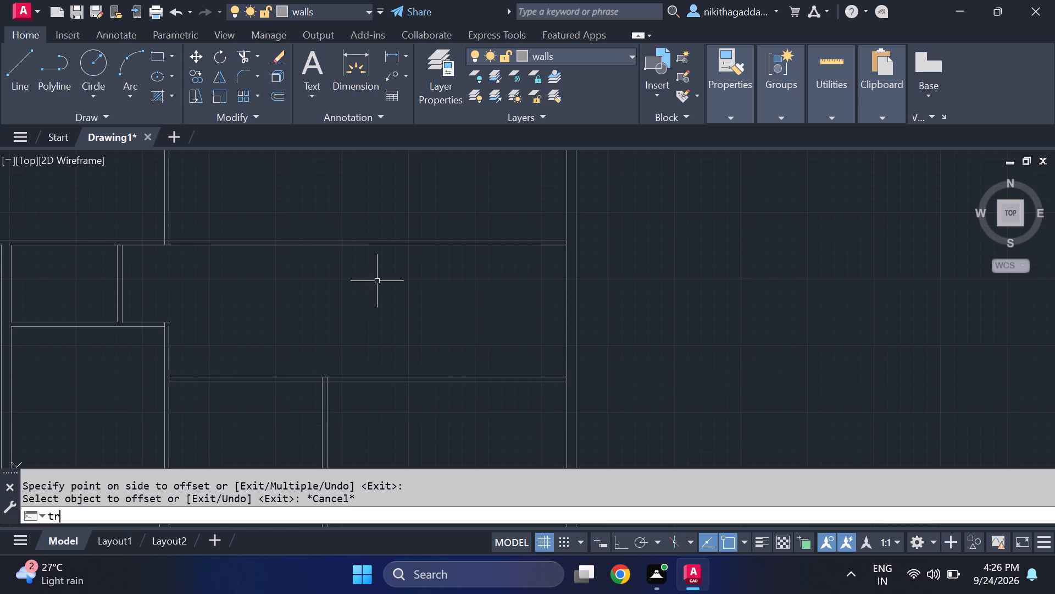
key("Return")
left_click_drag(345, 239, 356, 291)
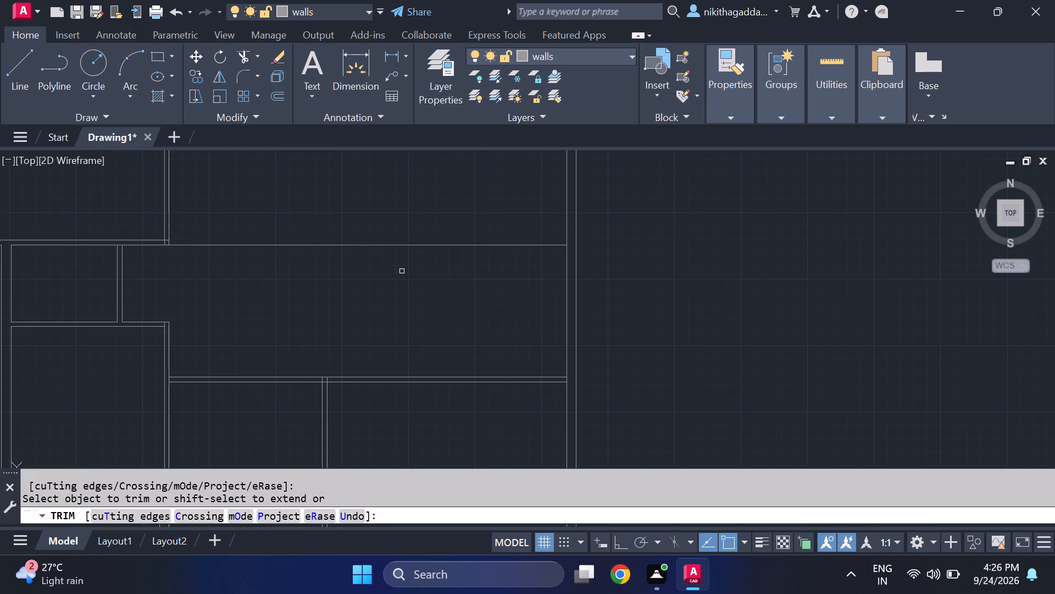
left_click(412, 244)
scroll(467, 255, "down", 2)
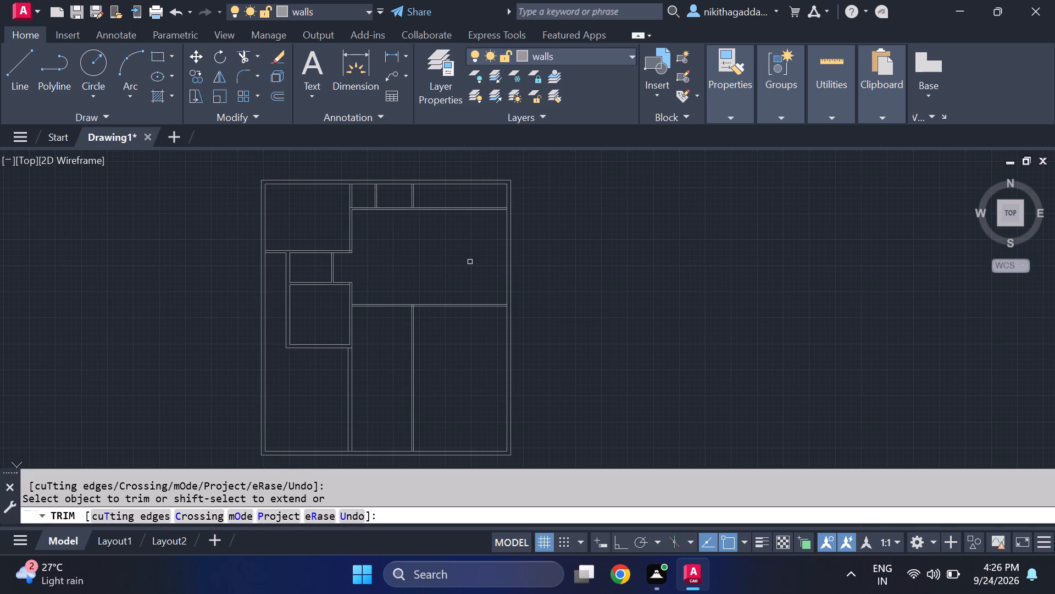
key("Escape")
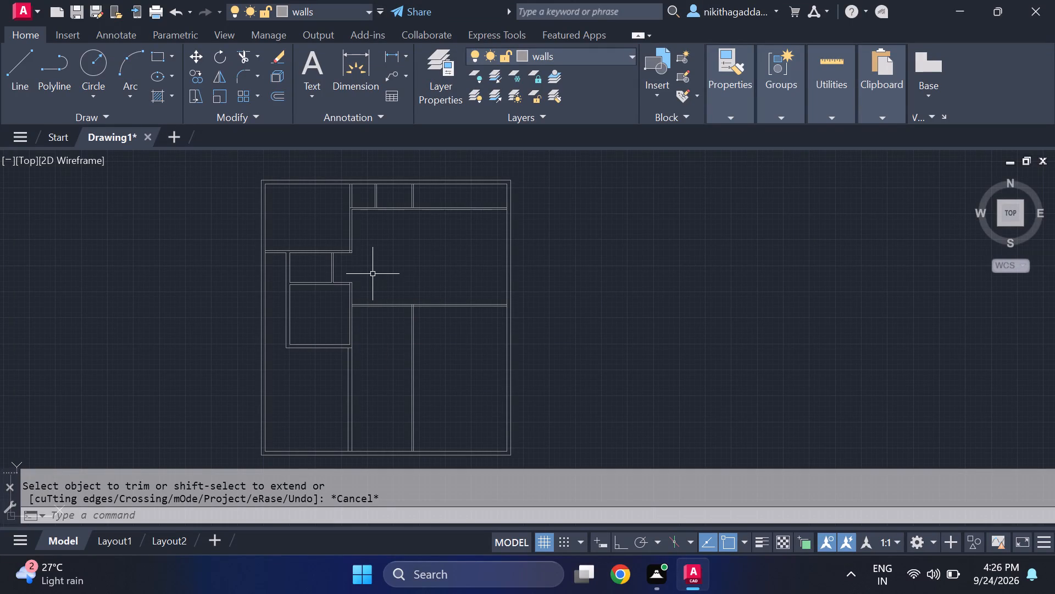
Examine the enlarged open area and the small rooms along the top of the plan.
scroll(372, 271, "up", 1)
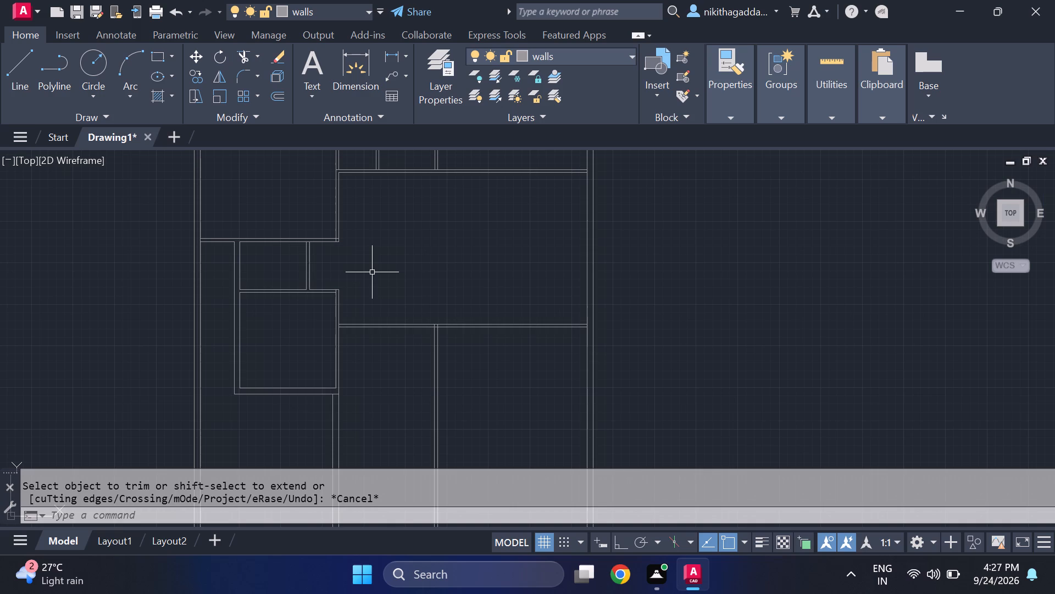
scroll(372, 272, "up", 1)
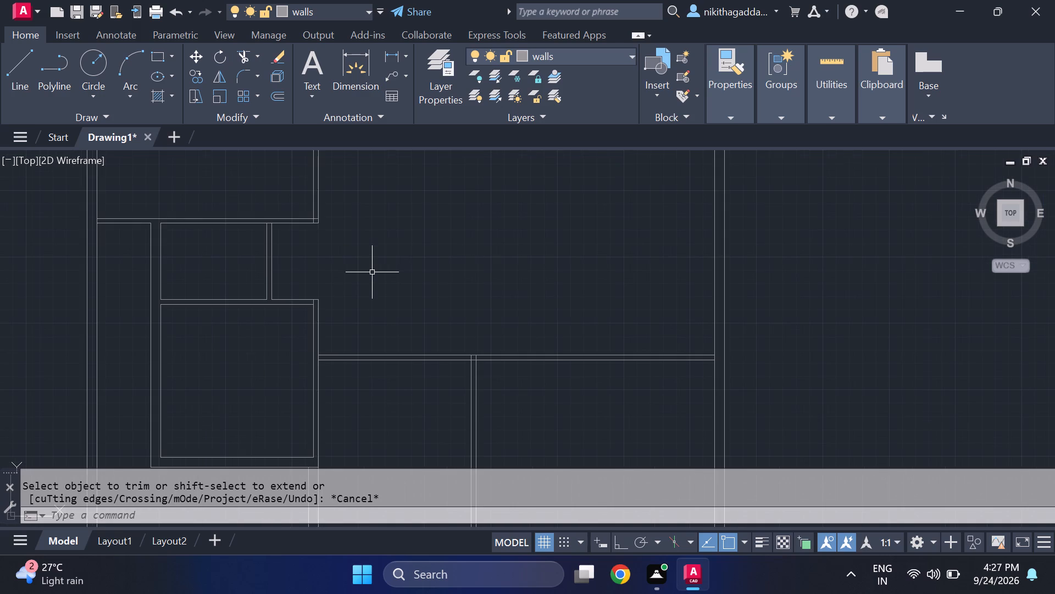
middle_click_drag(392, 259, 308, 409)
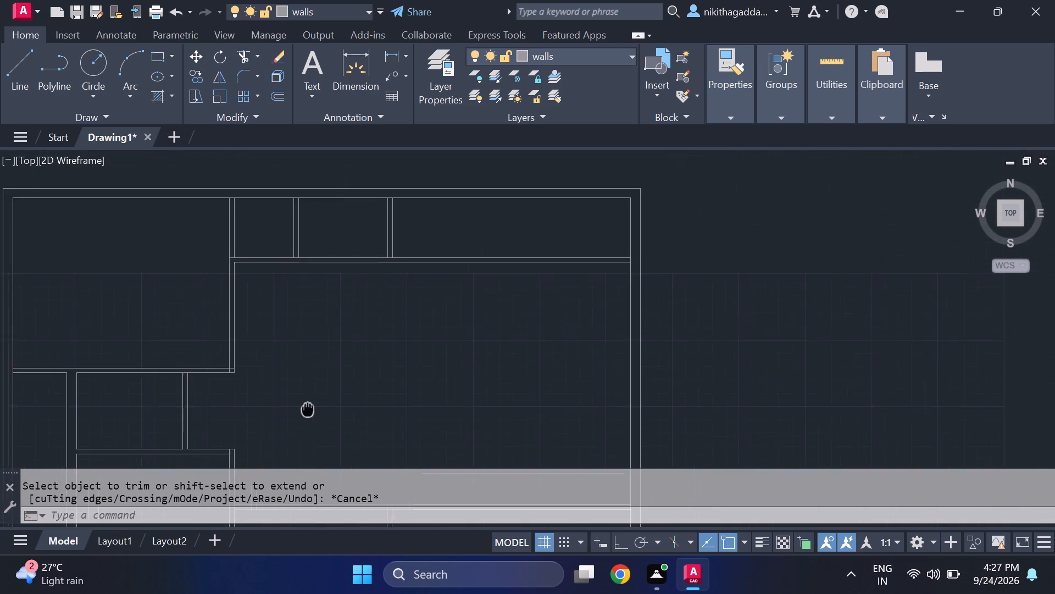
middle_click_drag(308, 409, 246, 365)
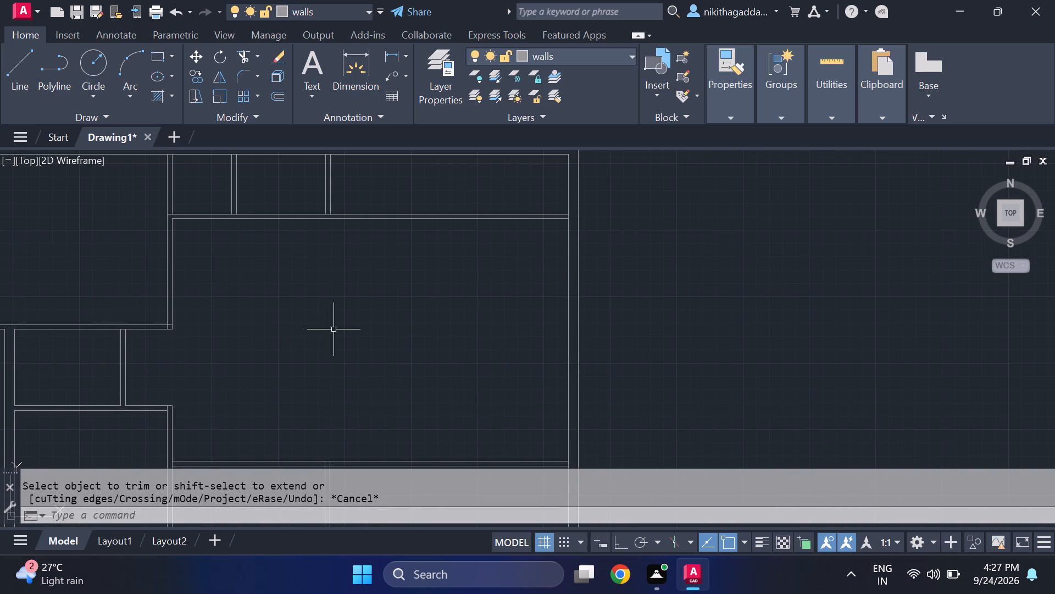
scroll(421, 285, "down", 1)
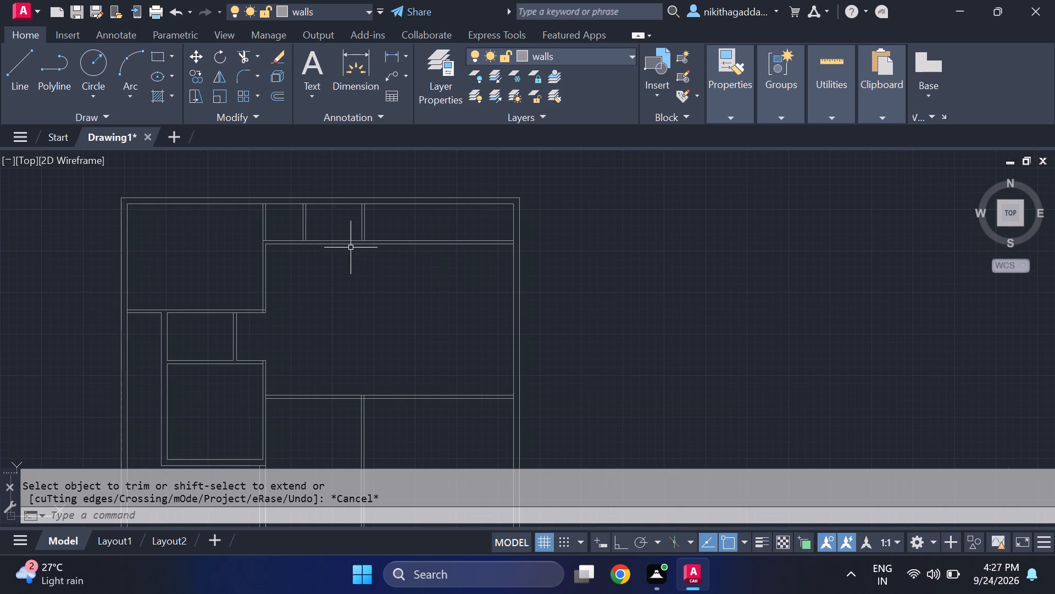
middle_click_drag(363, 323, 301, 314)
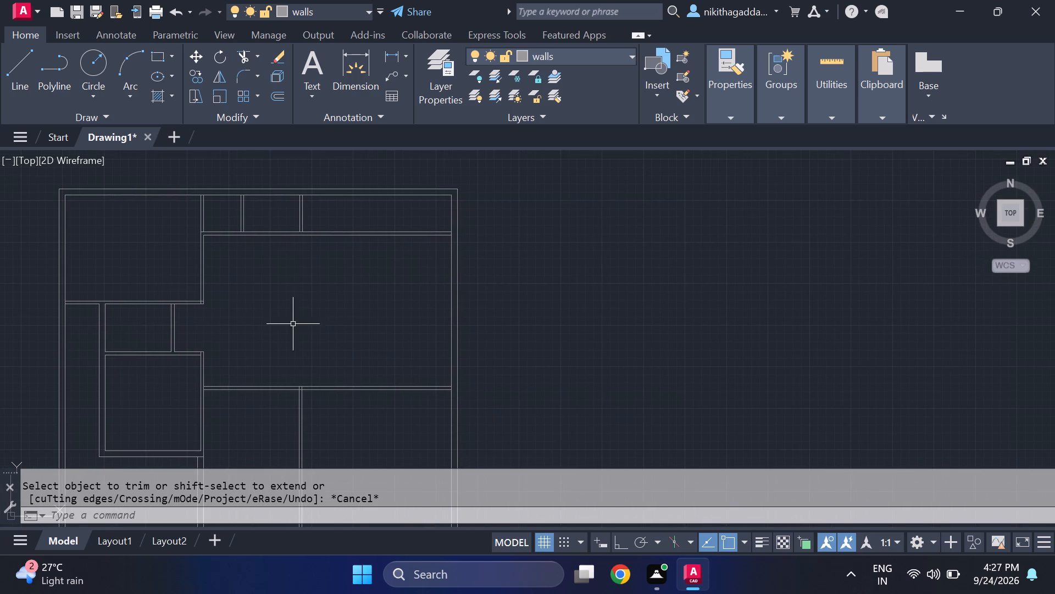
middle_click(285, 336)
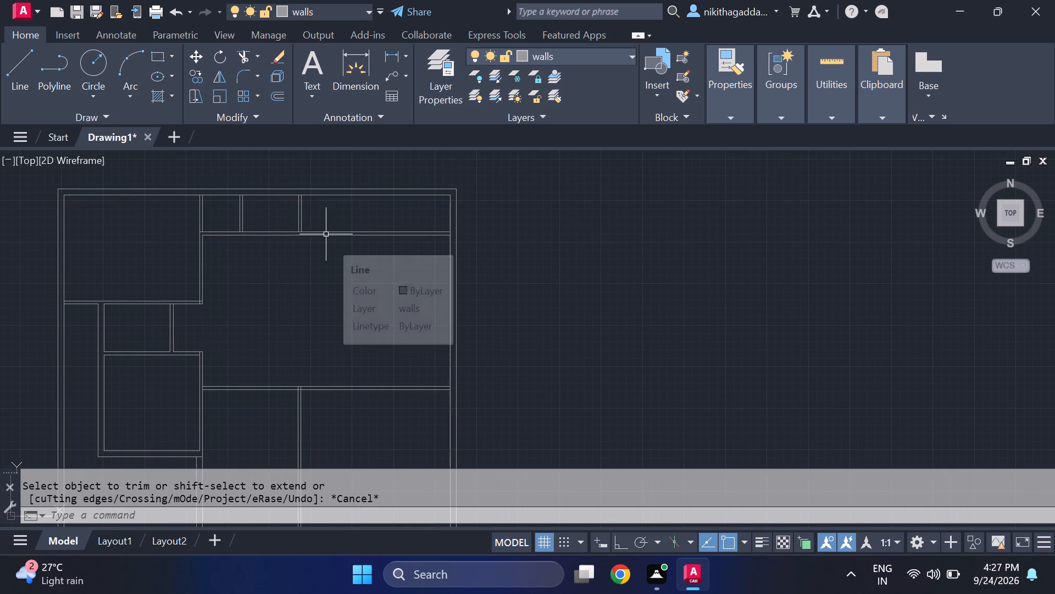
scroll(326, 234, "up", 2)
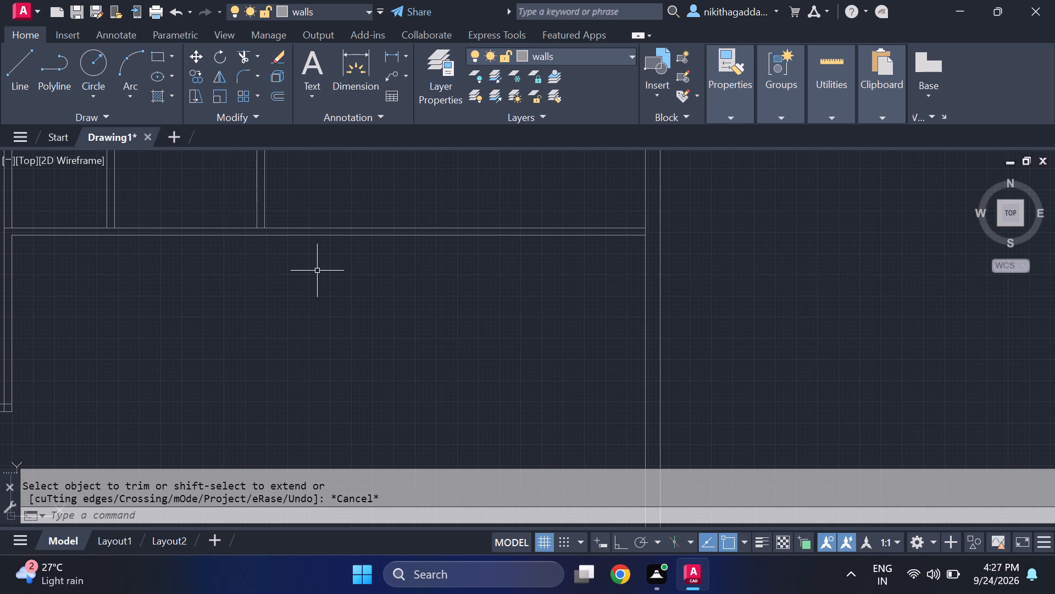
middle_click_drag(314, 273, 306, 295)
middle_click_drag(306, 295, 306, 306)
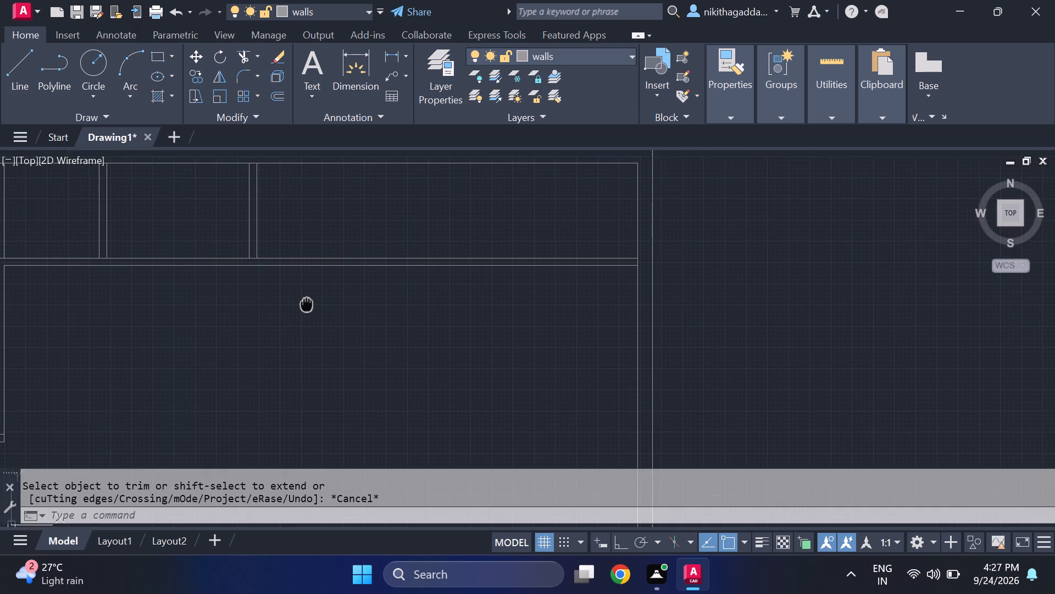
middle_click_drag(306, 306, 306, 310)
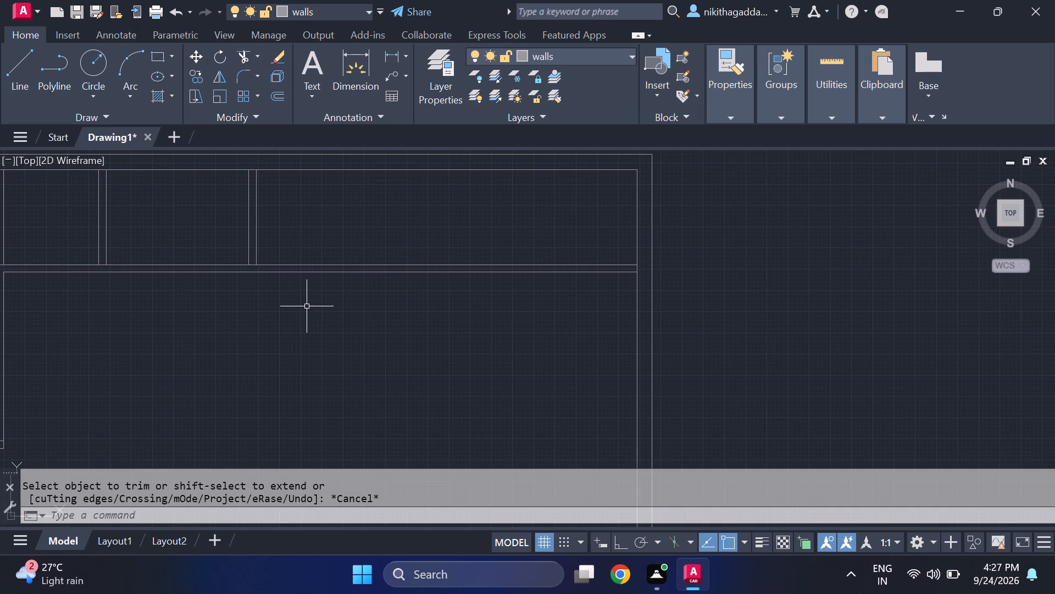
Draw the closed outline extending the right-hand 4.5" vertical wall about 3'-2" down from the upper horizontal wall's top line, with Ortho on.
key("l")
key("Return")
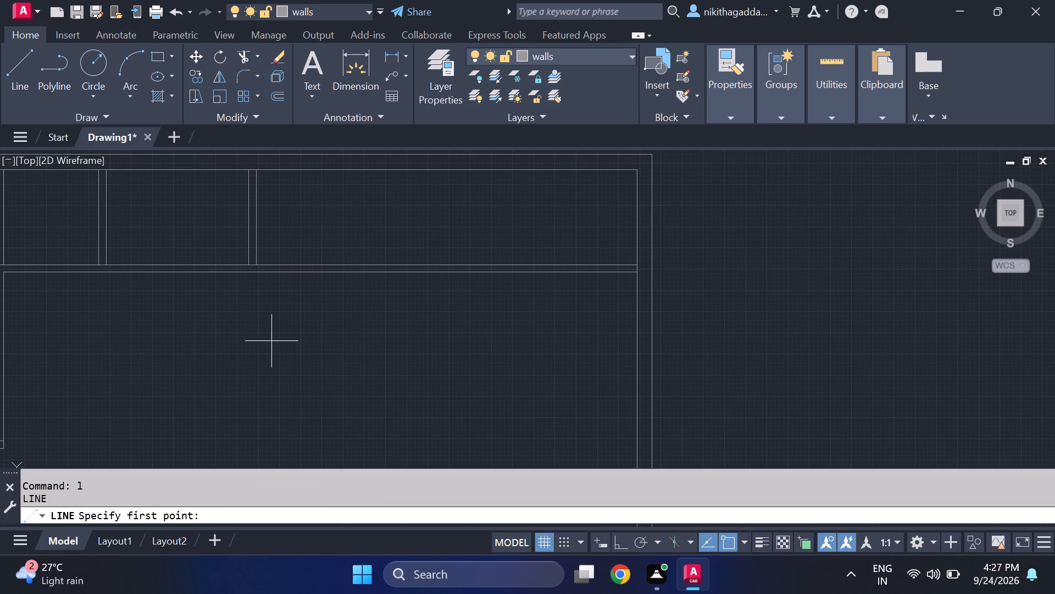
left_click(247, 269)
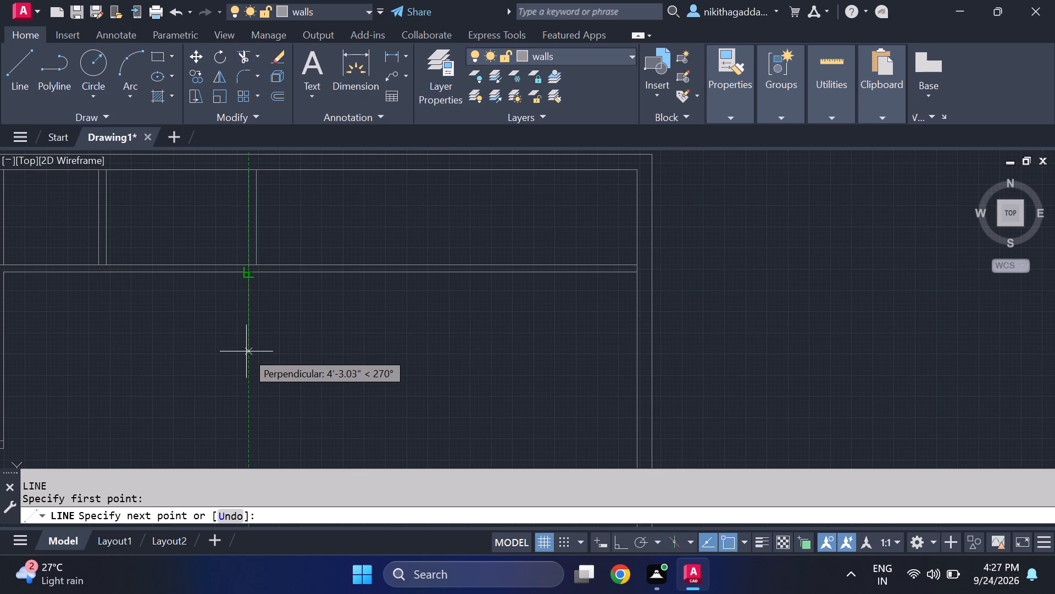
scroll(246, 351, "down", 3)
scroll(246, 351, "up", 3)
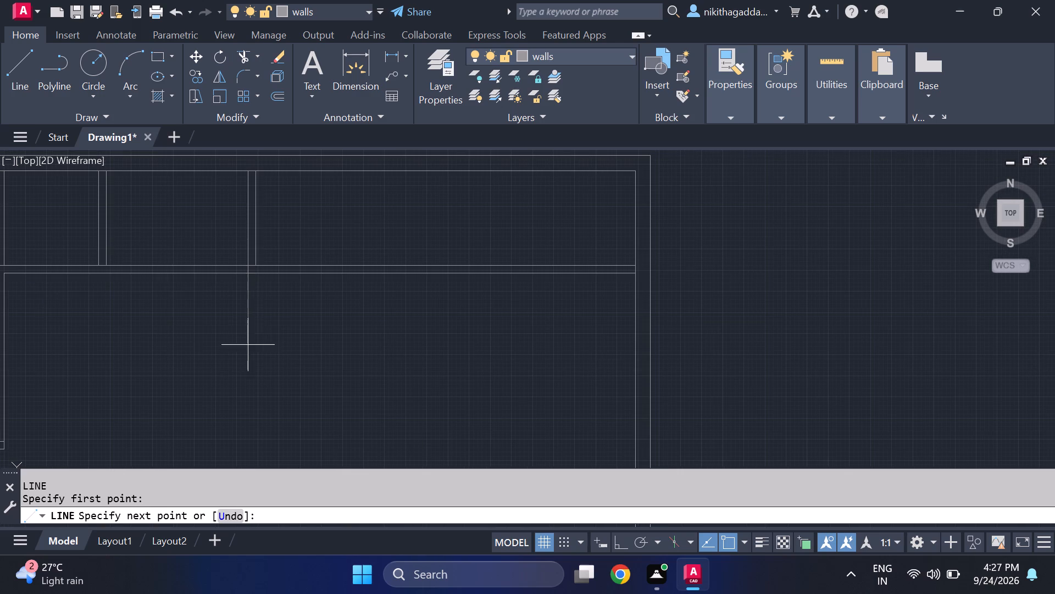
key("F8")
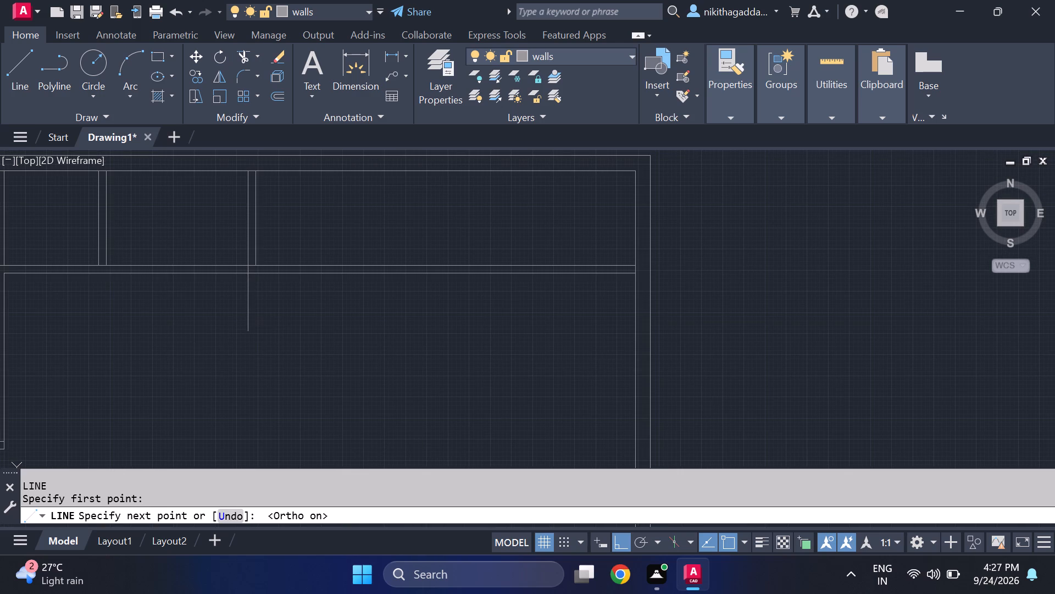
scroll(242, 334, "down", 3)
scroll(243, 335, "up", 1)
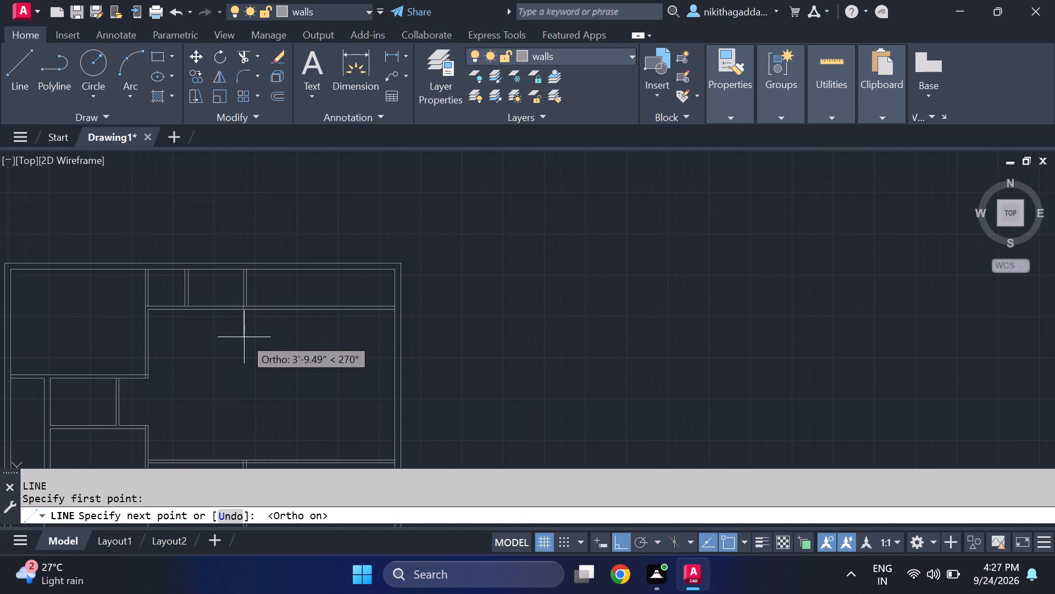
scroll(244, 337, "up", 1)
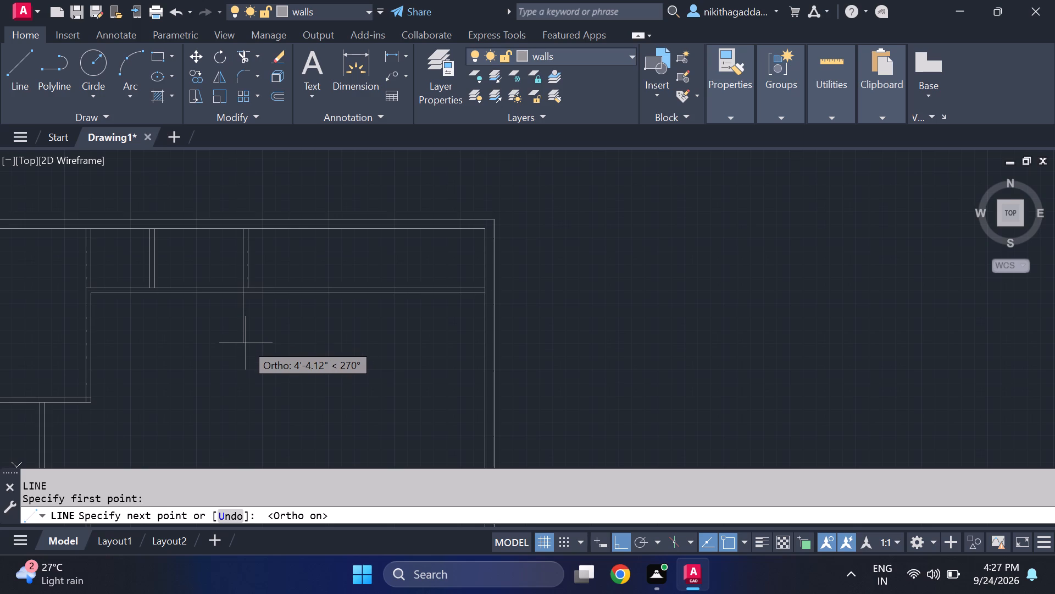
scroll(246, 343, "up", 2)
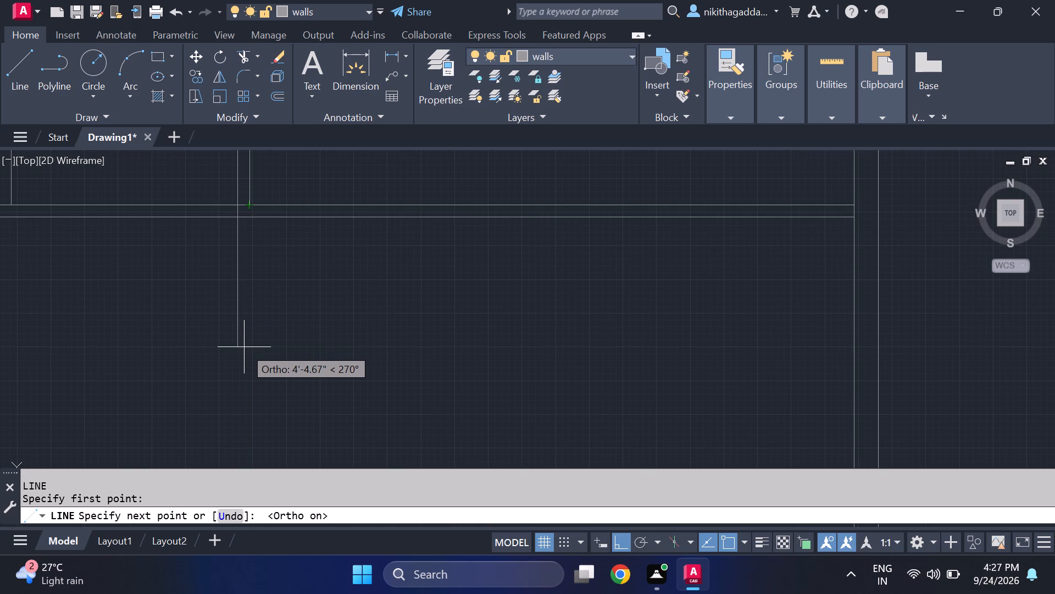
left_click(247, 309)
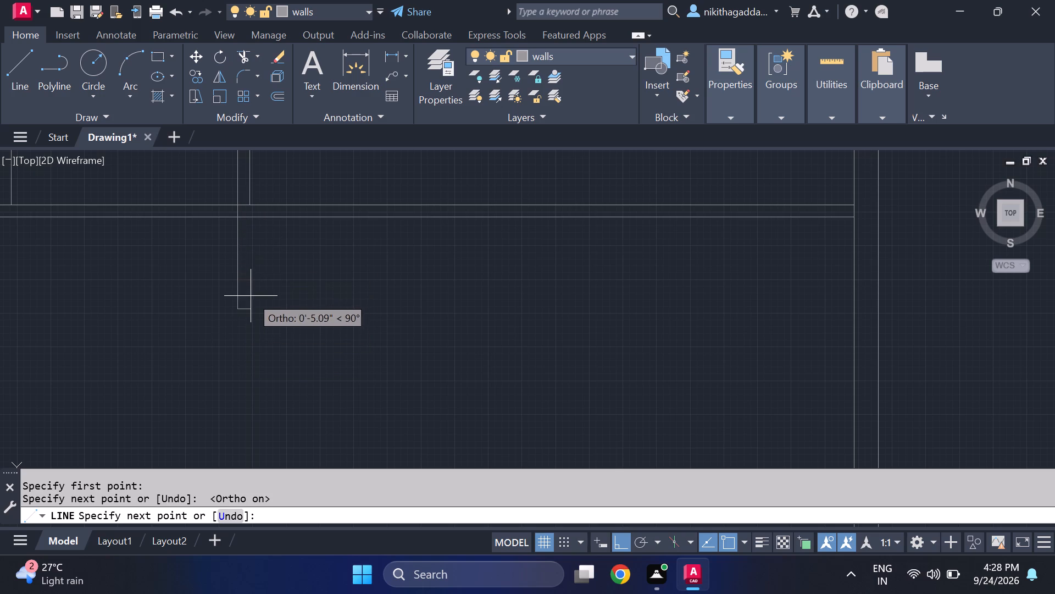
scroll(249, 248, "down", 2)
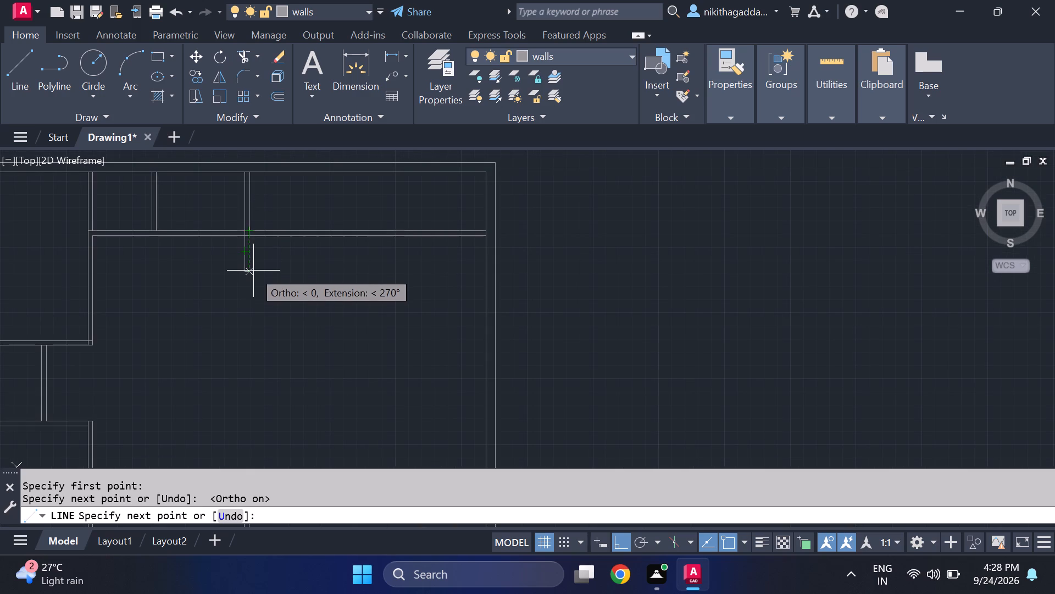
left_click(249, 270)
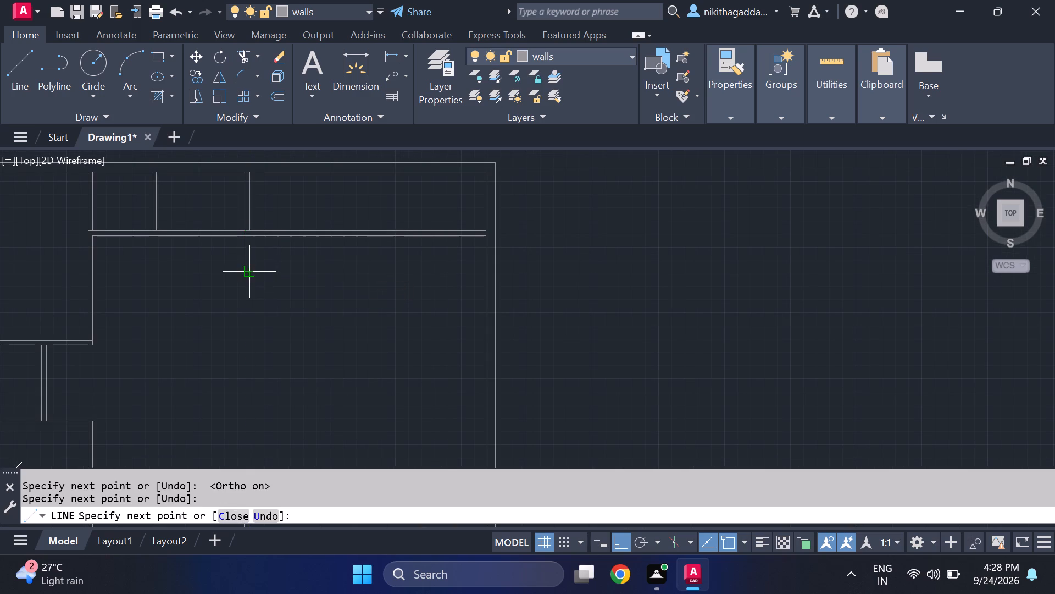
scroll(258, 228, "up", 4)
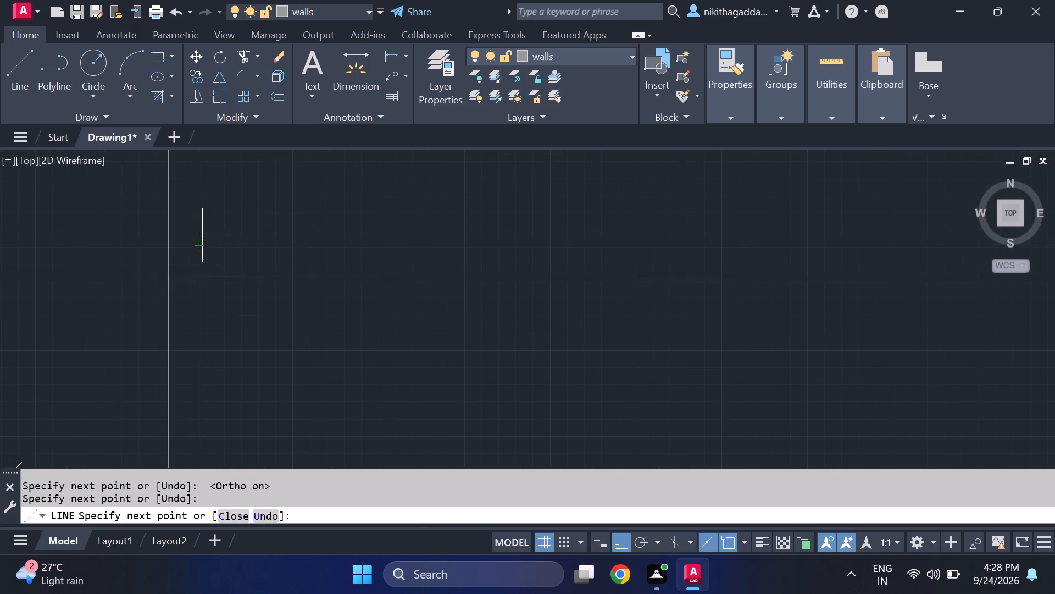
left_click(199, 244)
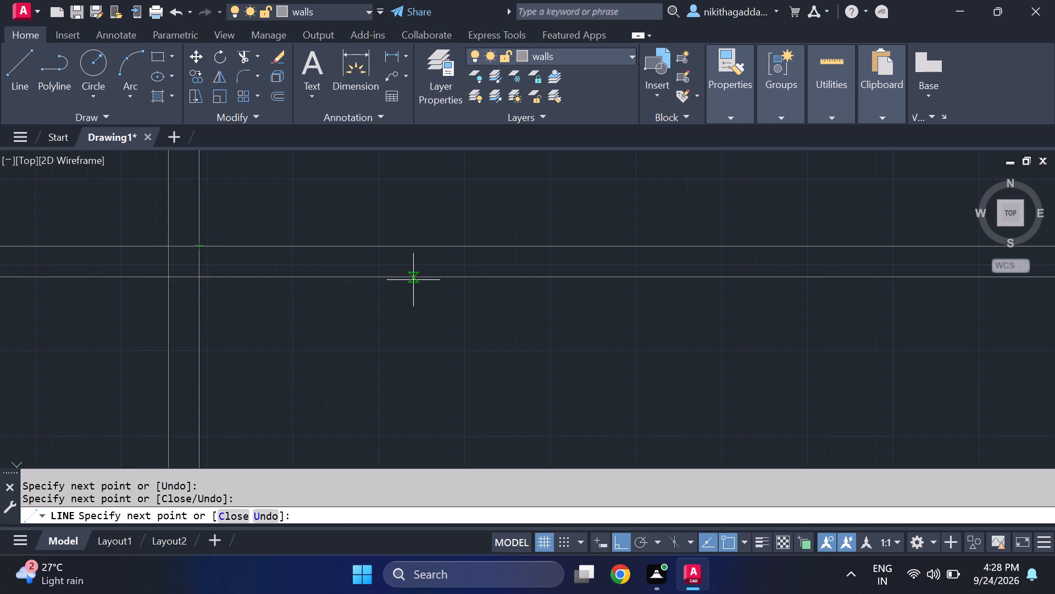
key("Escape")
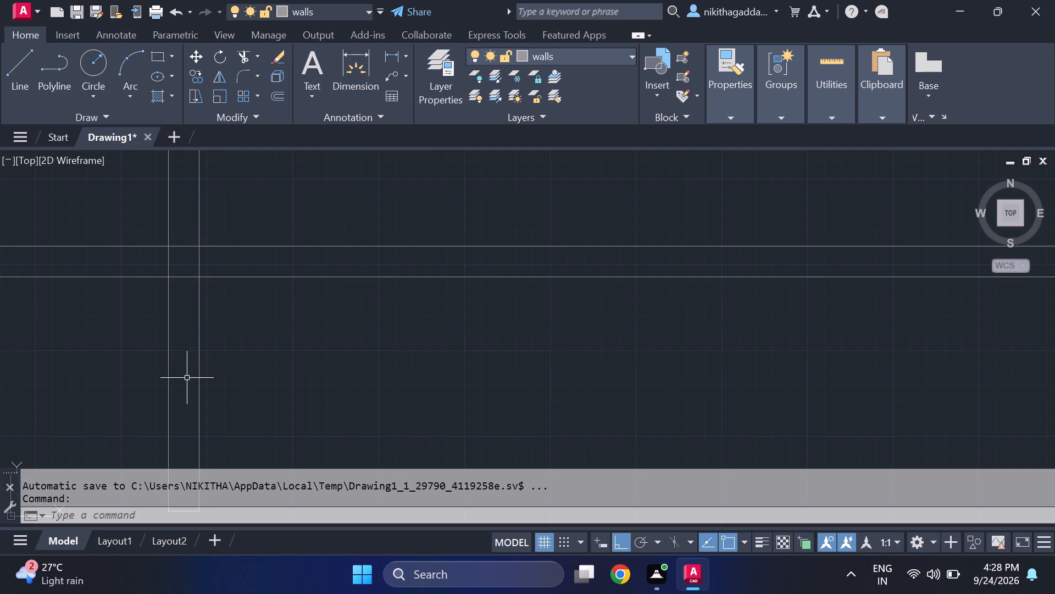
Delete both lines of the horizontal wall running from the inner room to the right outer wall above the lower vertical wall.
scroll(204, 397, "down", 3)
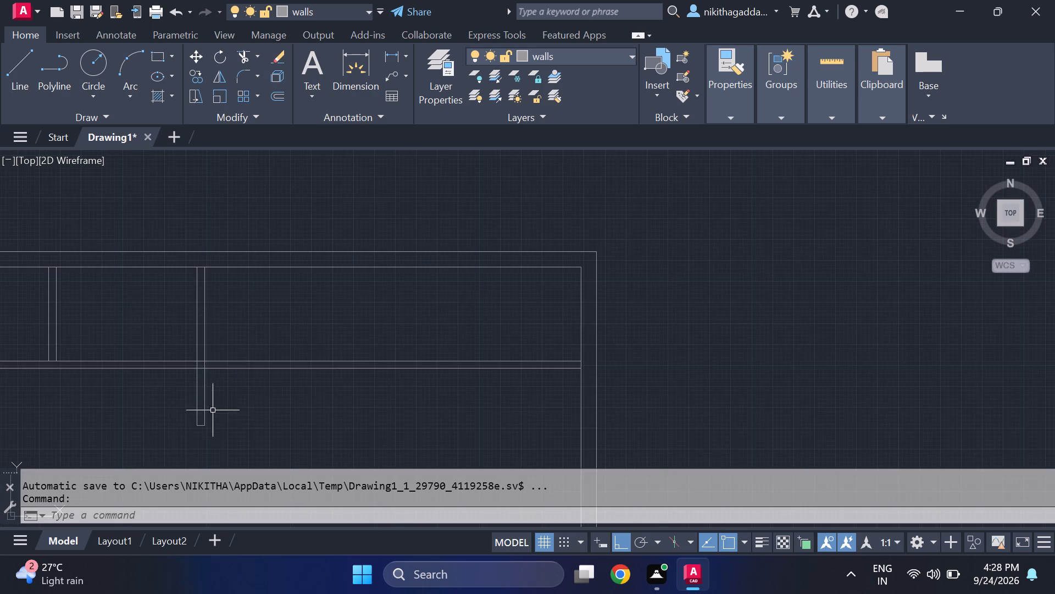
scroll(254, 428, "down", 1)
middle_click_drag(282, 427, 247, 311)
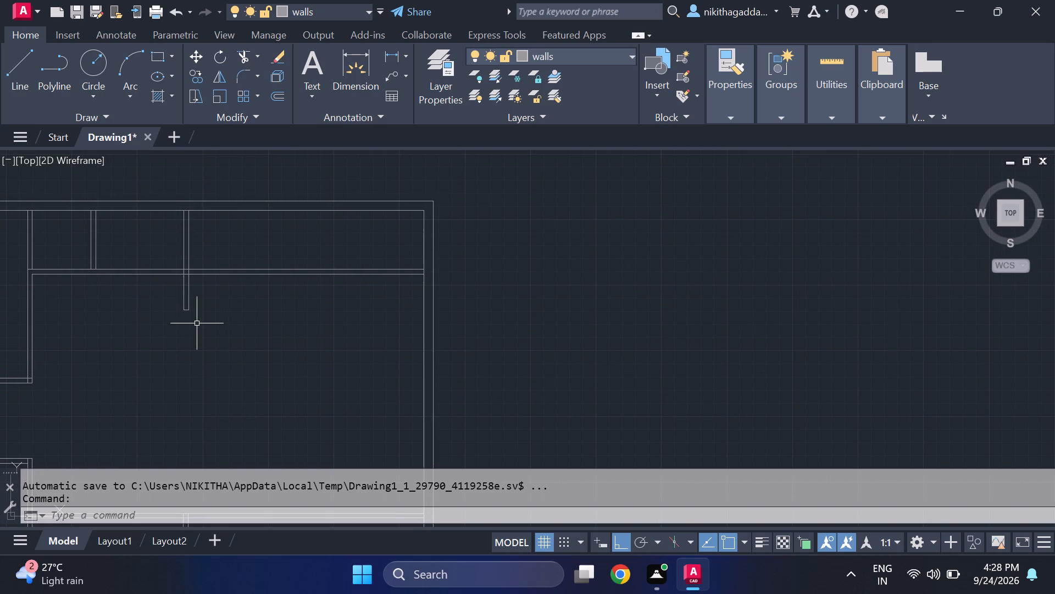
scroll(193, 321, "down", 2)
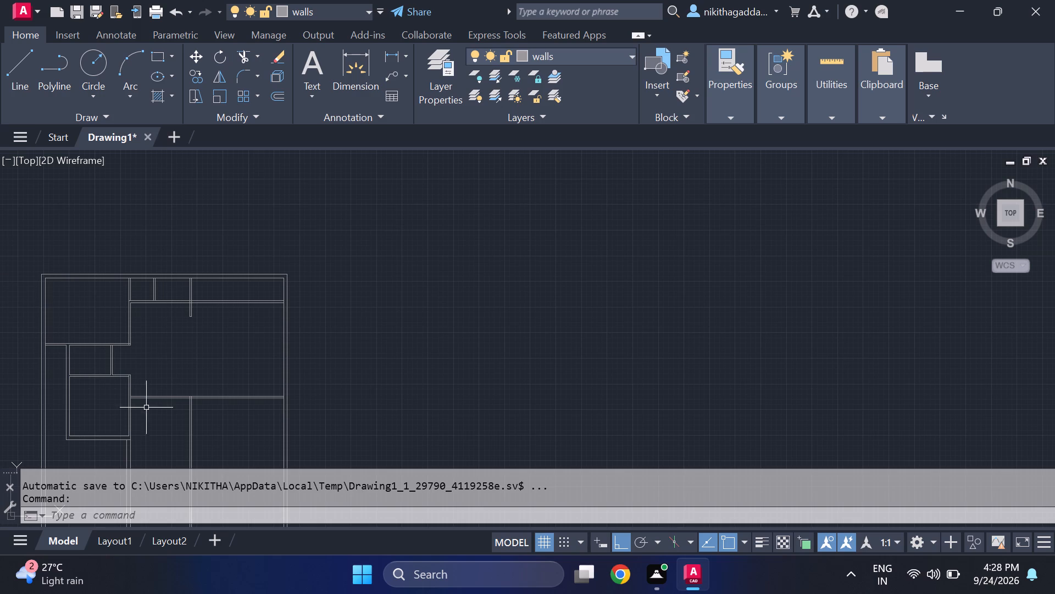
scroll(192, 422, "up", 2)
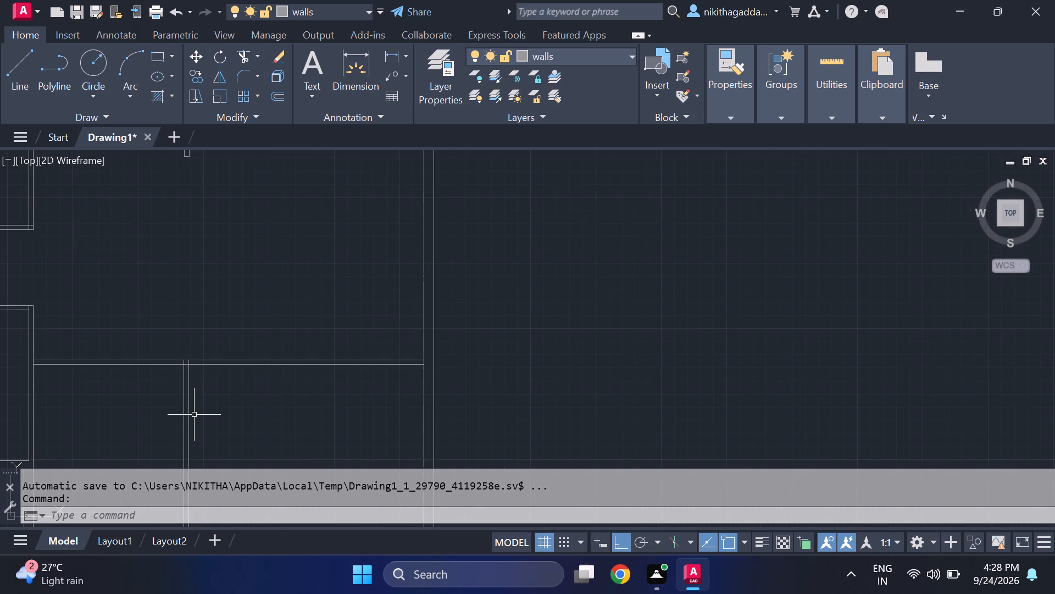
left_click(169, 326)
left_click(123, 366)
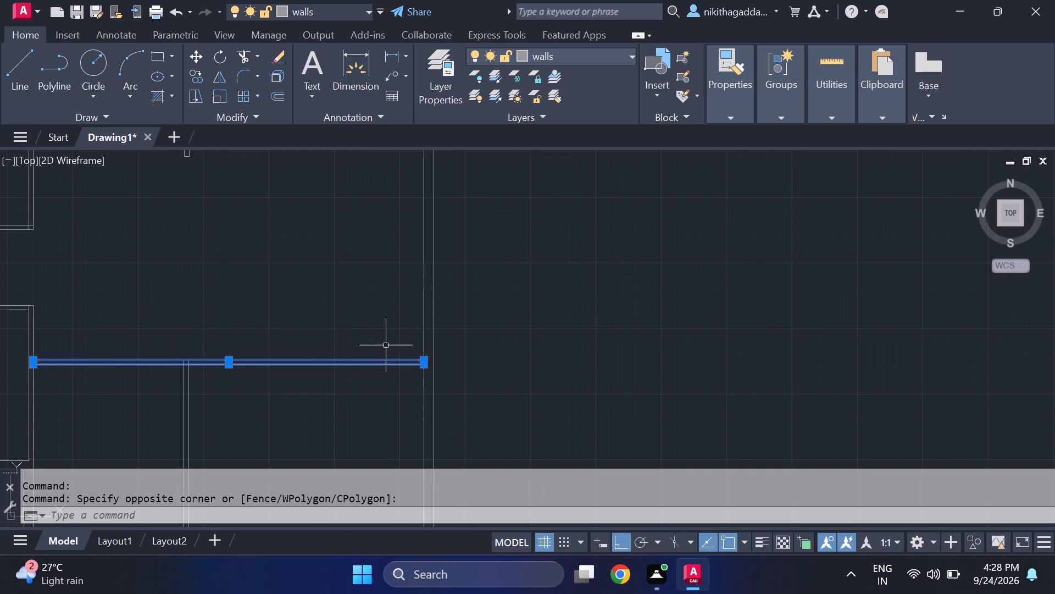
key("Delete")
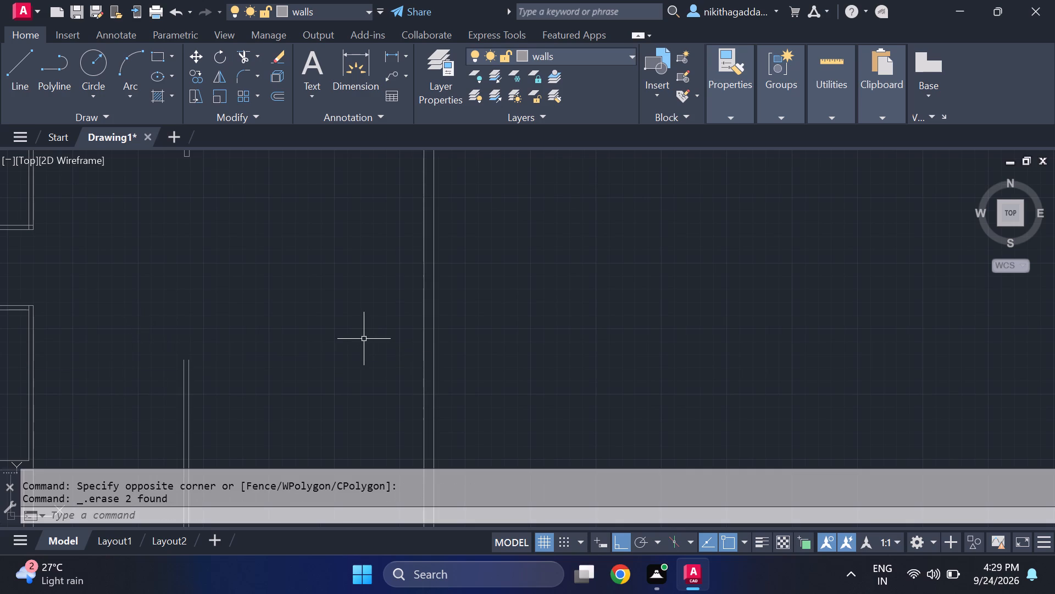
Trim both lines of the upper horizontal wall between the extended vertical wall and the right outer wall.
scroll(364, 339, "down", 3)
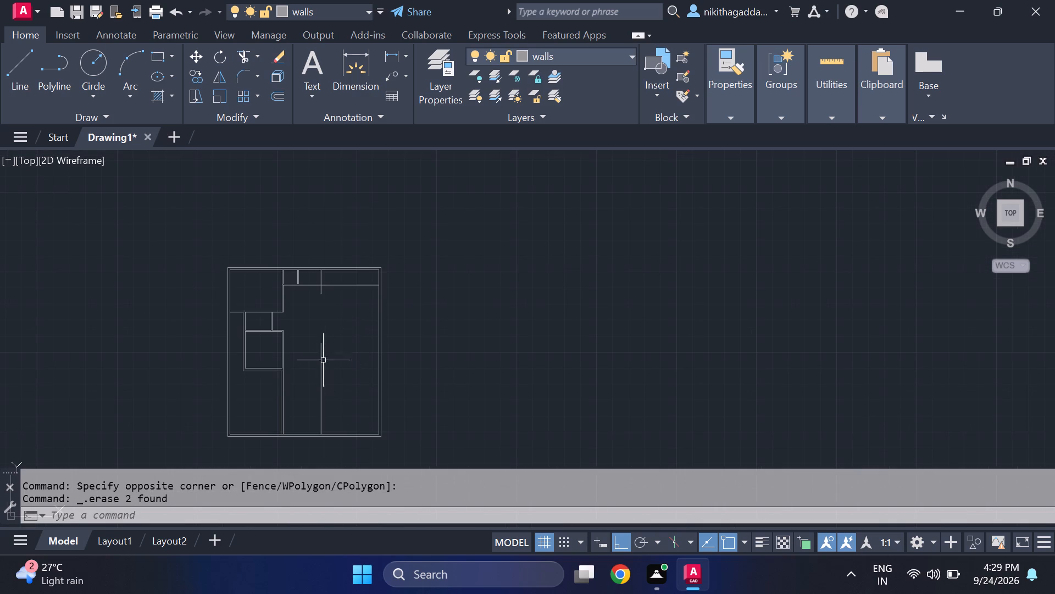
scroll(333, 291, "up", 2)
left_click(332, 289)
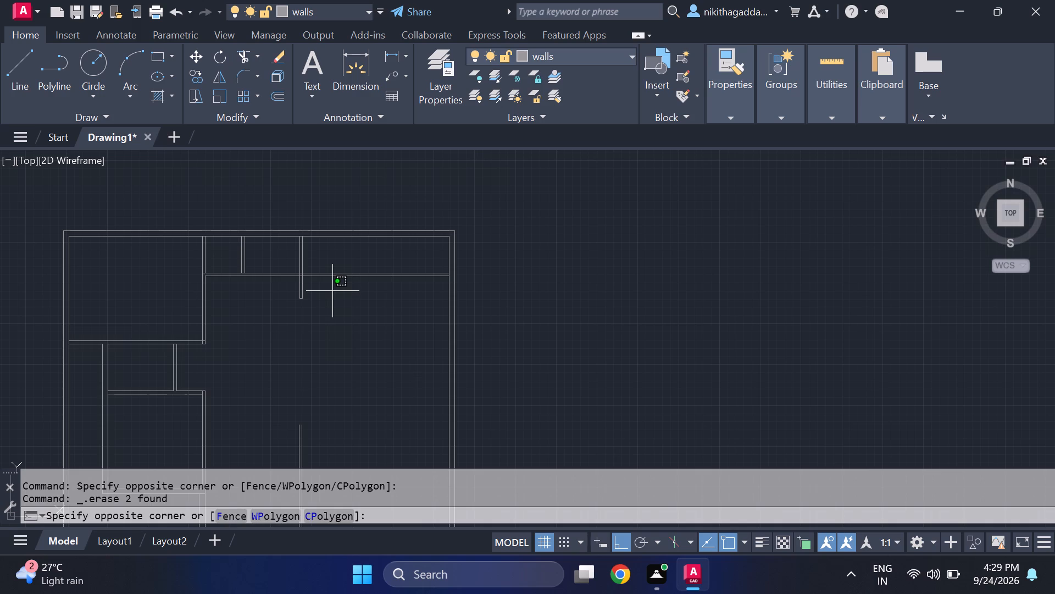
left_click(332, 291)
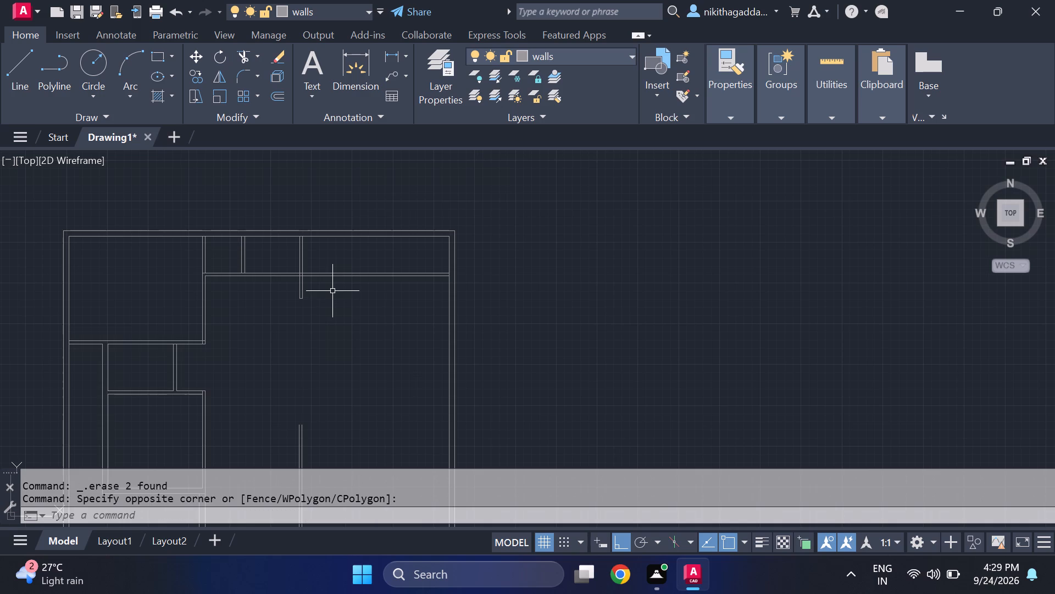
key("Escape")
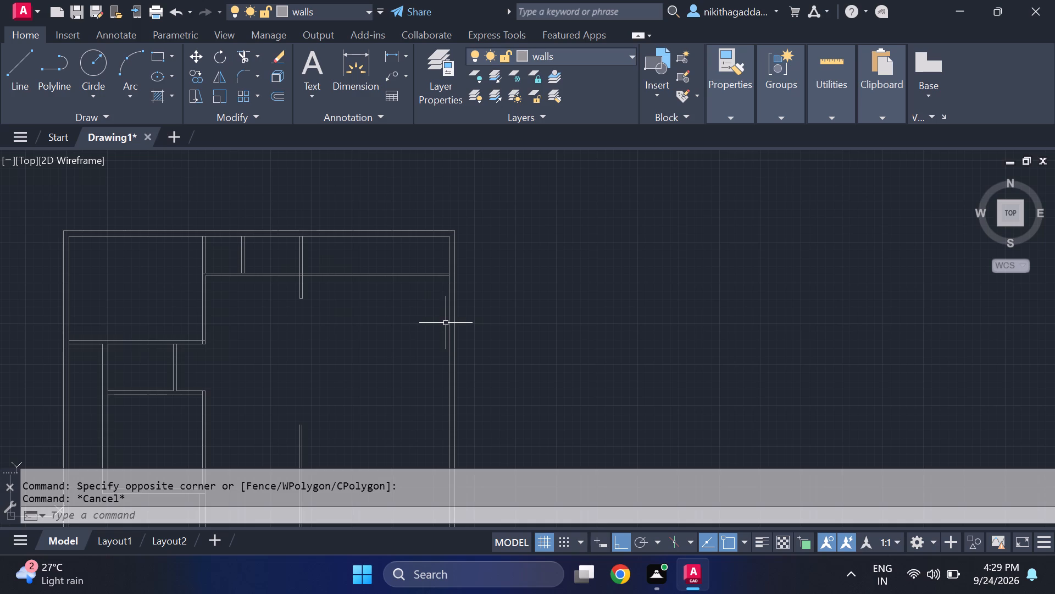
type("tr")
key("Return")
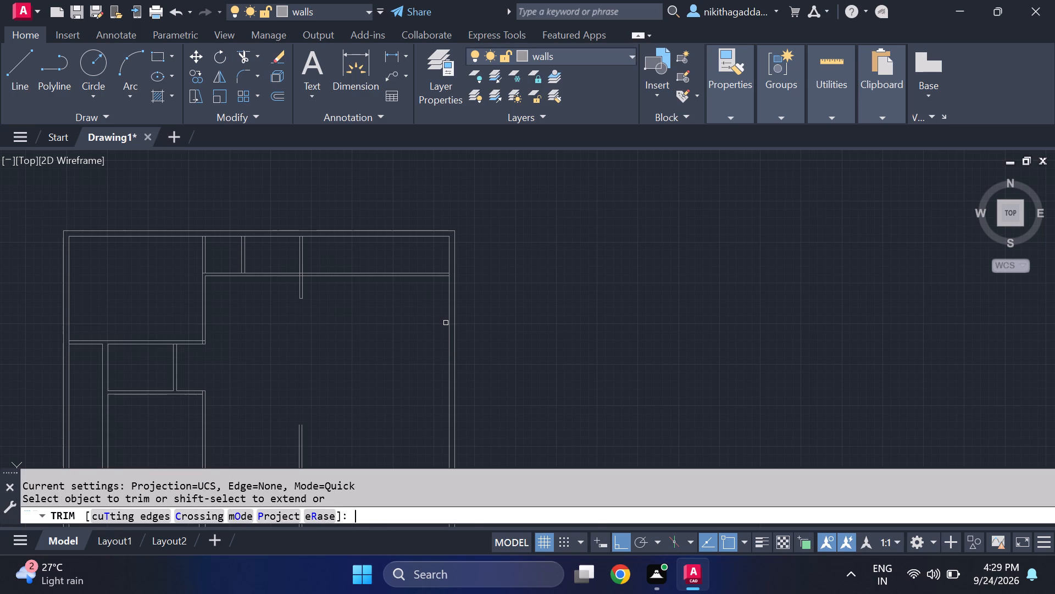
left_click_drag(393, 252, 377, 344)
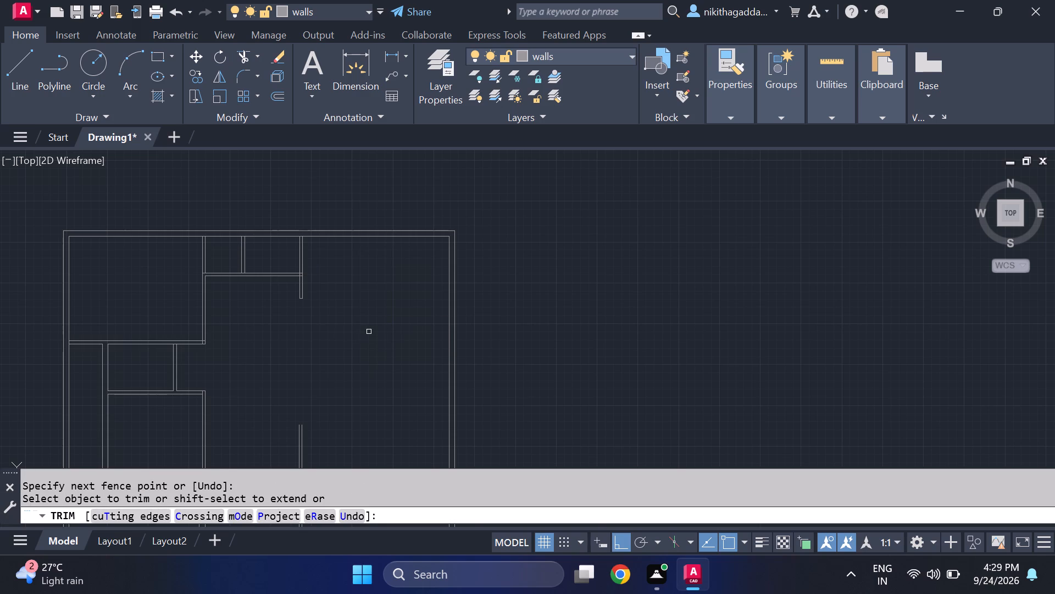
key("Escape")
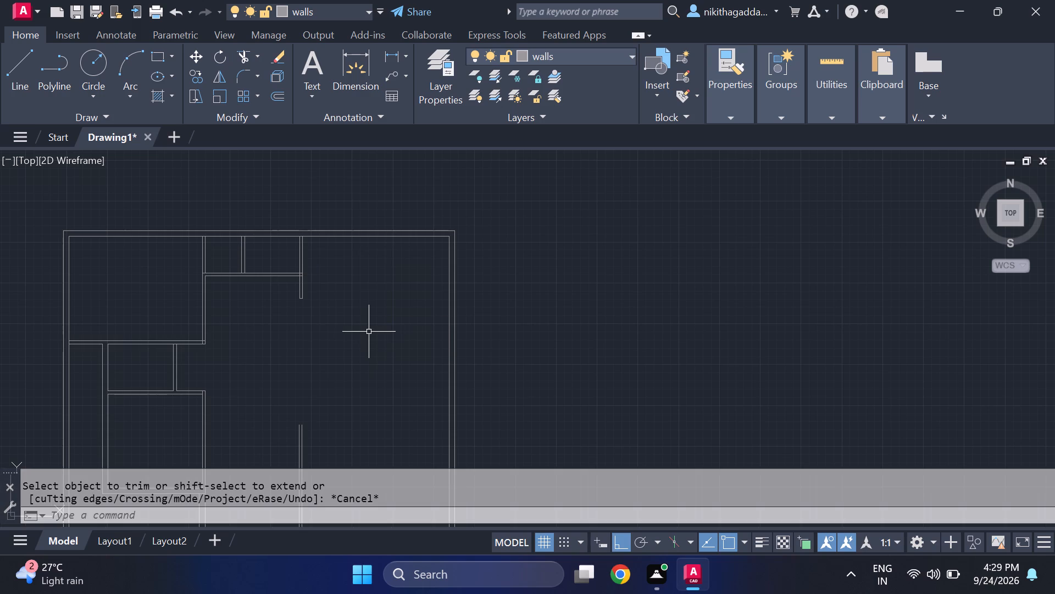
Examine the extended wall's junction with the upper horizontal wall and the open area beside it.
scroll(249, 305, "up", 1)
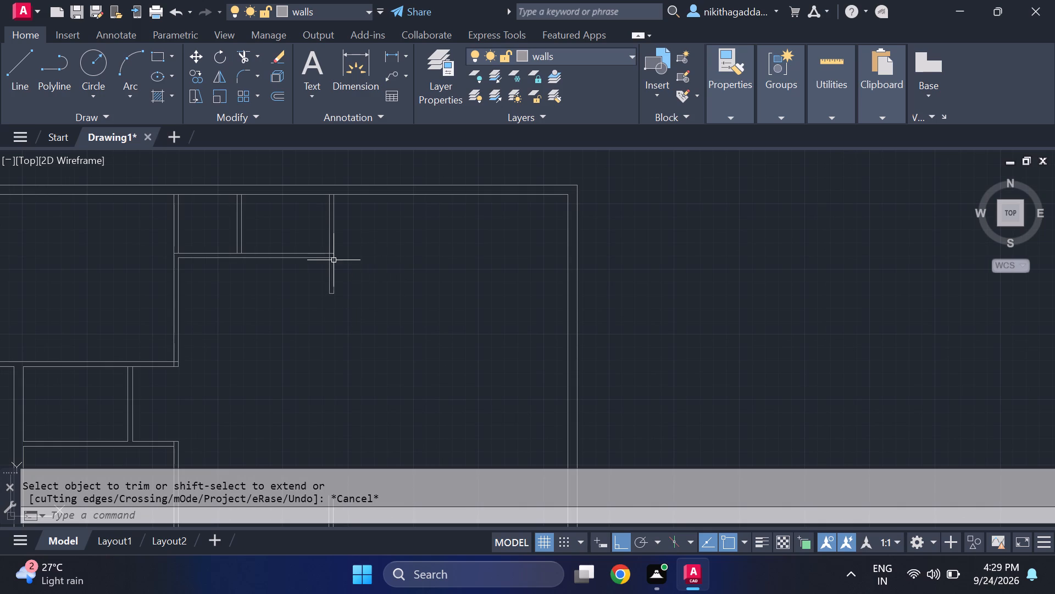
scroll(331, 260, "up", 2)
scroll(375, 245, "down", 4)
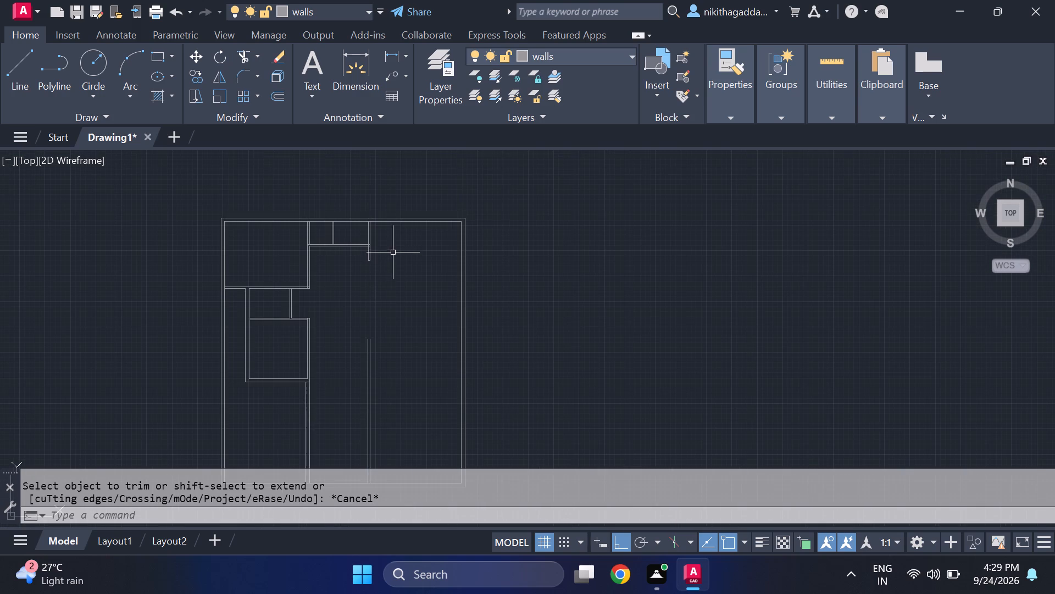
scroll(393, 251, "up", 3)
scroll(279, 204, "up", 4)
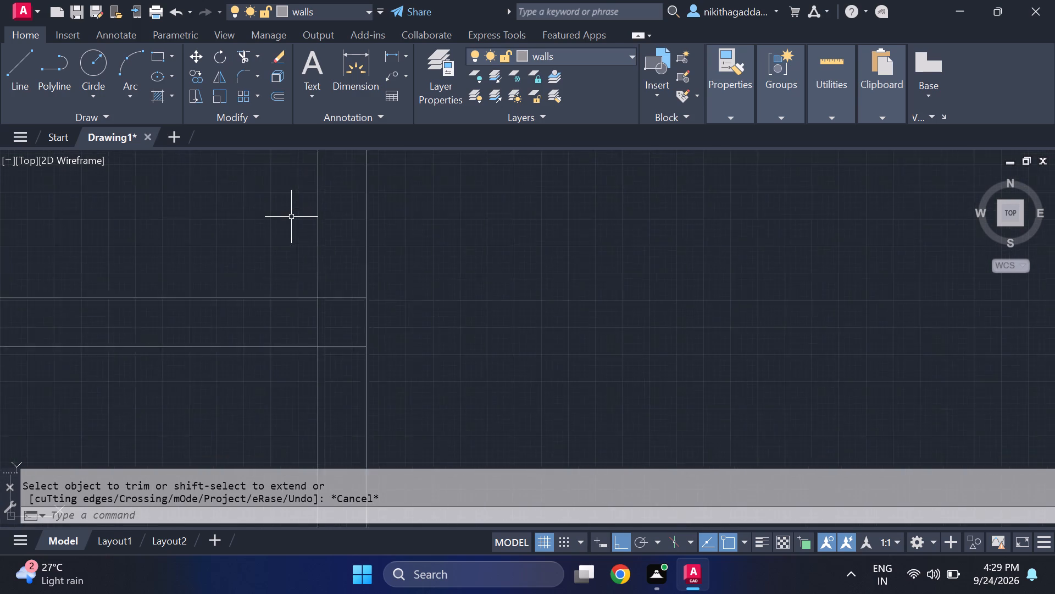
scroll(291, 217, "up", 1)
scroll(307, 216, "down", 4)
scroll(359, 262, "down", 4)
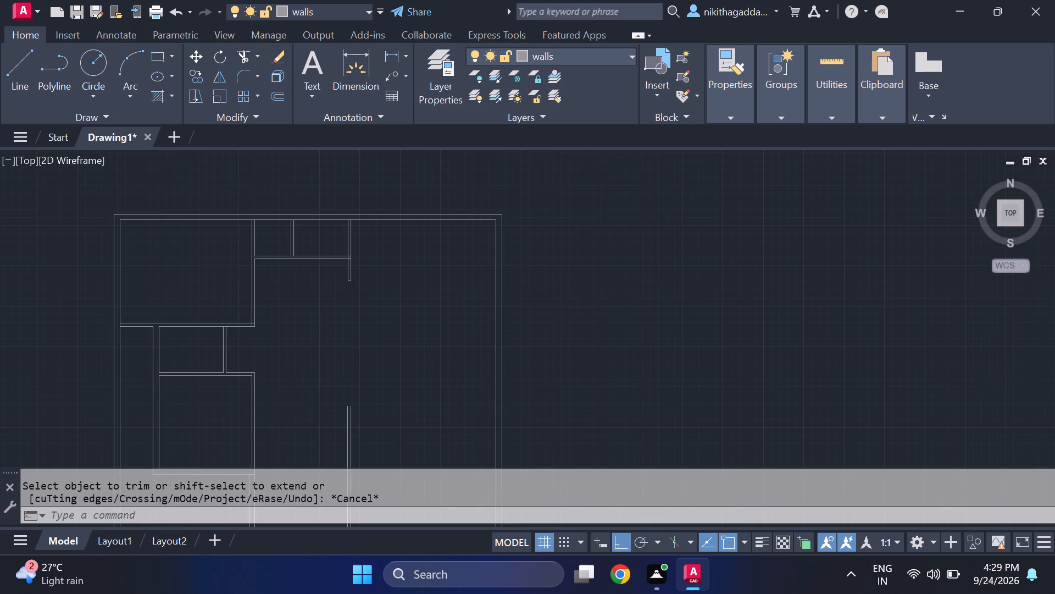
middle_click_drag(359, 284, 288, 295)
scroll(289, 271, "up", 2)
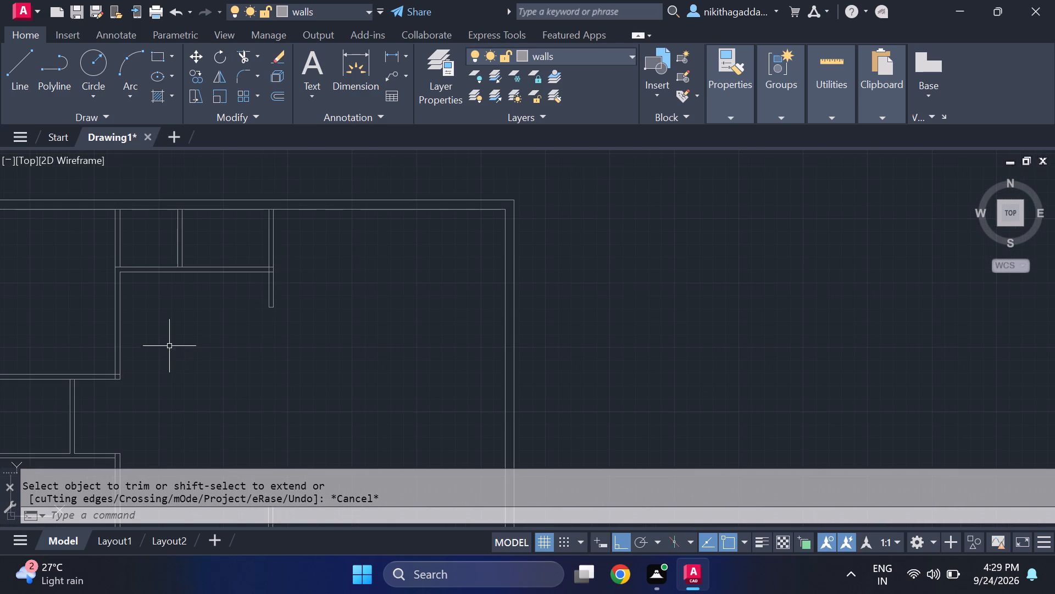
scroll(252, 294, "up", 3)
scroll(284, 307, "down", 3)
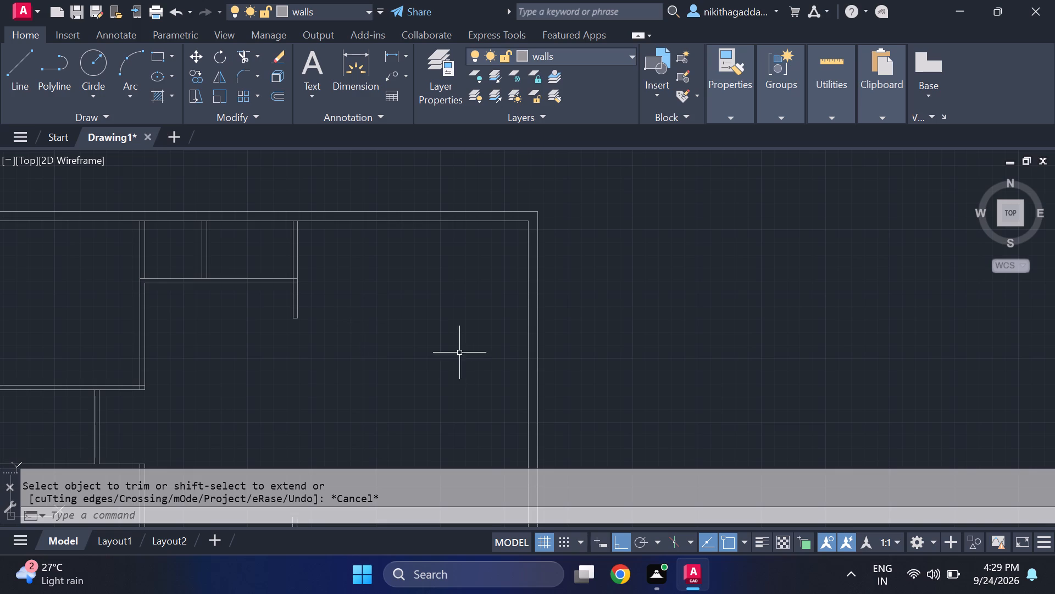
scroll(430, 335, "down", 1)
middle_click_drag(394, 359, 339, 319)
middle_click_drag(337, 321, 315, 307)
scroll(306, 281, "down", 1)
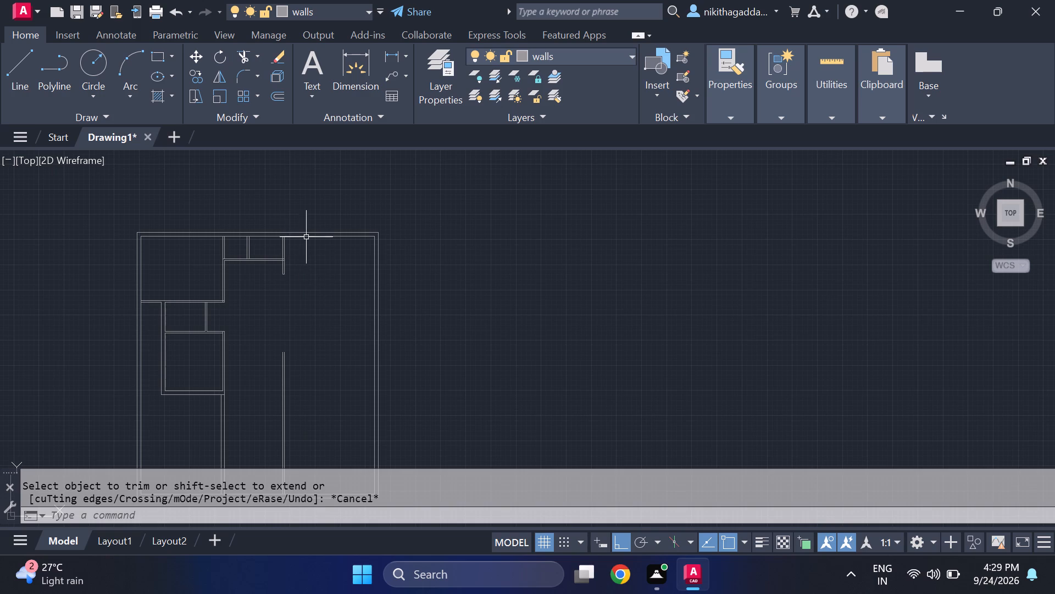
scroll(299, 233, "up", 3)
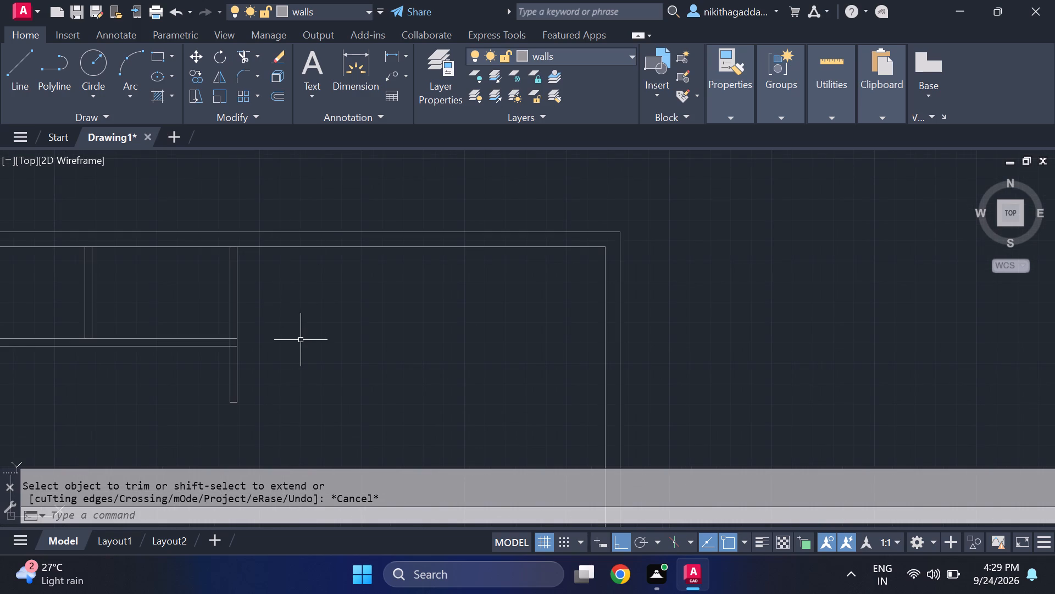
scroll(296, 348, "down", 2)
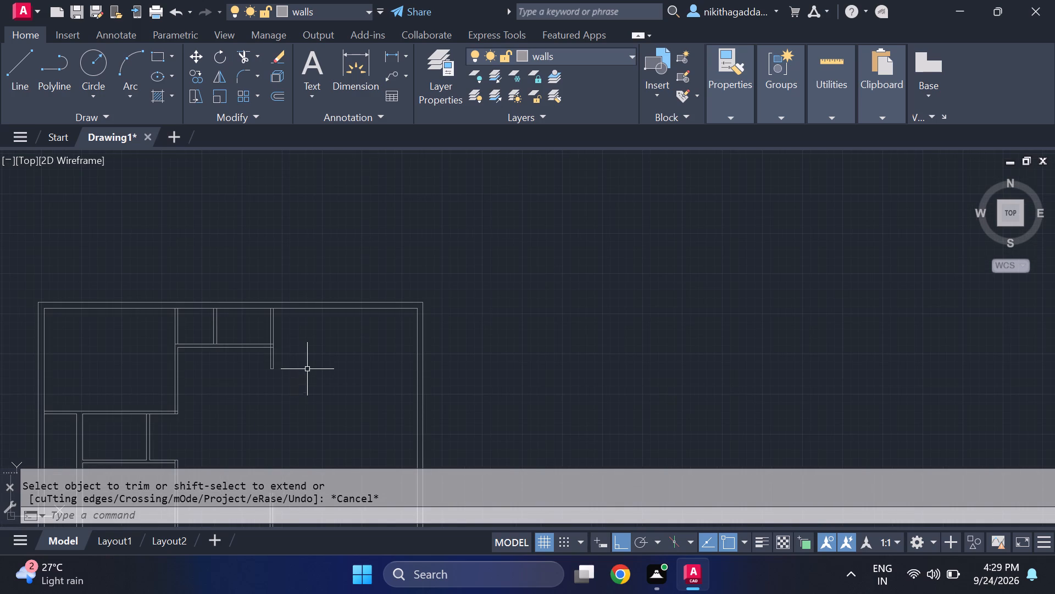
Offset the right outer wall's inner line 12' inward into the open area.
middle_click_drag(298, 361, 209, 309)
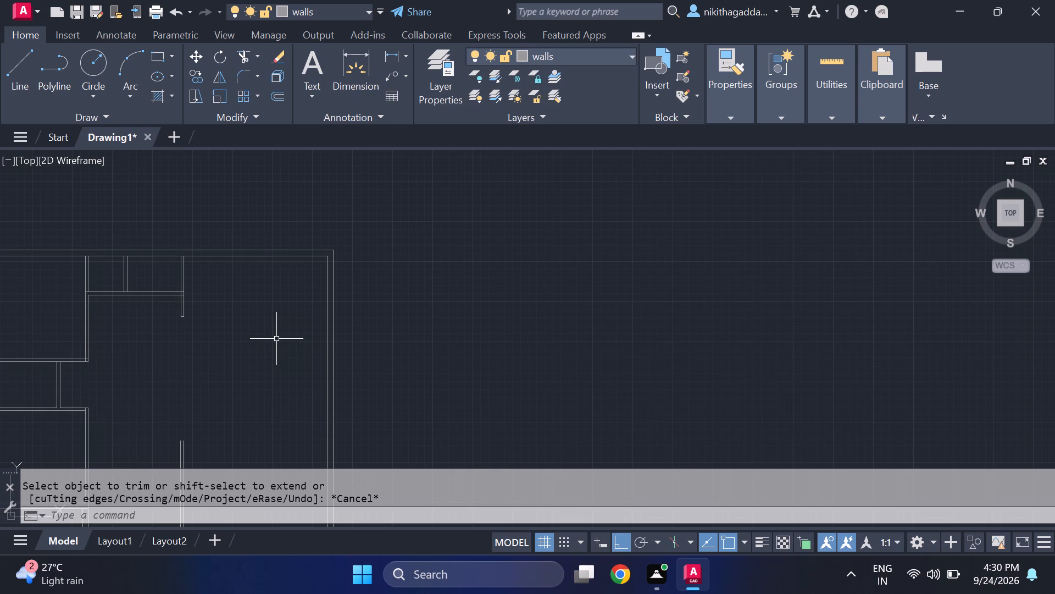
key("o")
key("f")
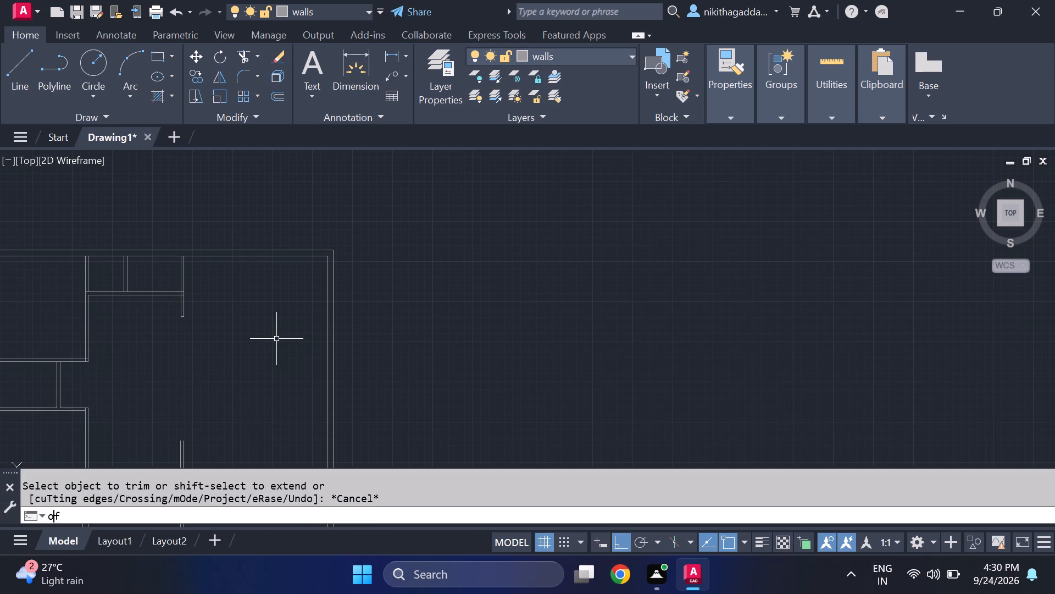
key("Return")
type("12")
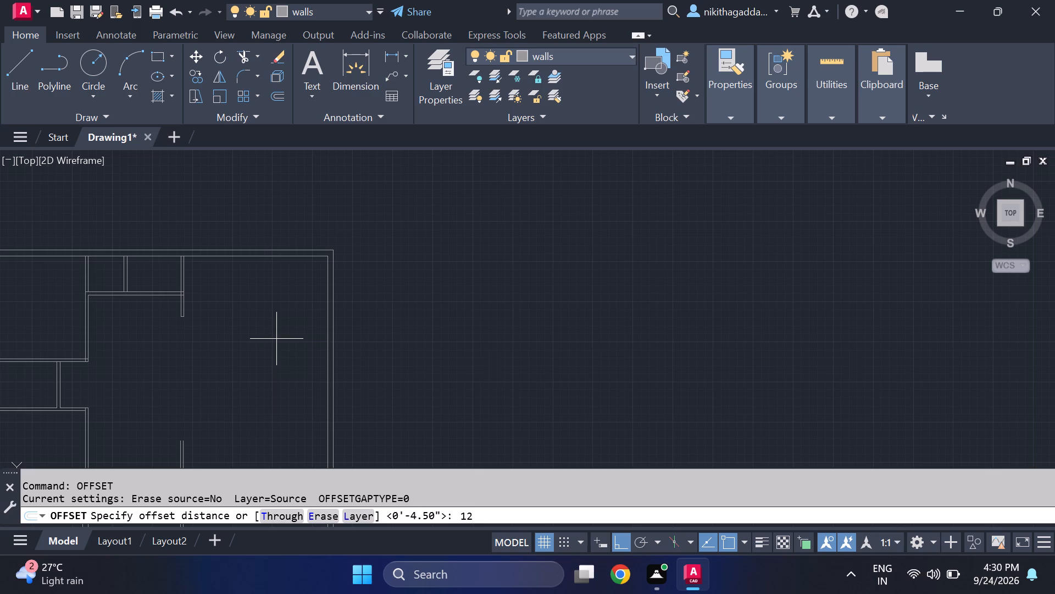
key("apostrophe")
key("Return")
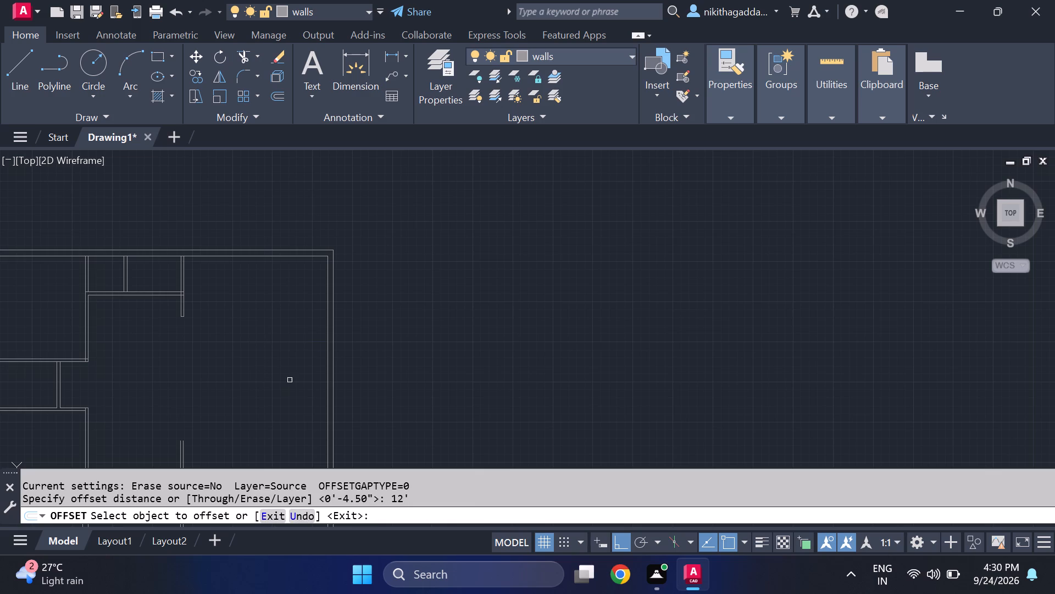
left_click(327, 331)
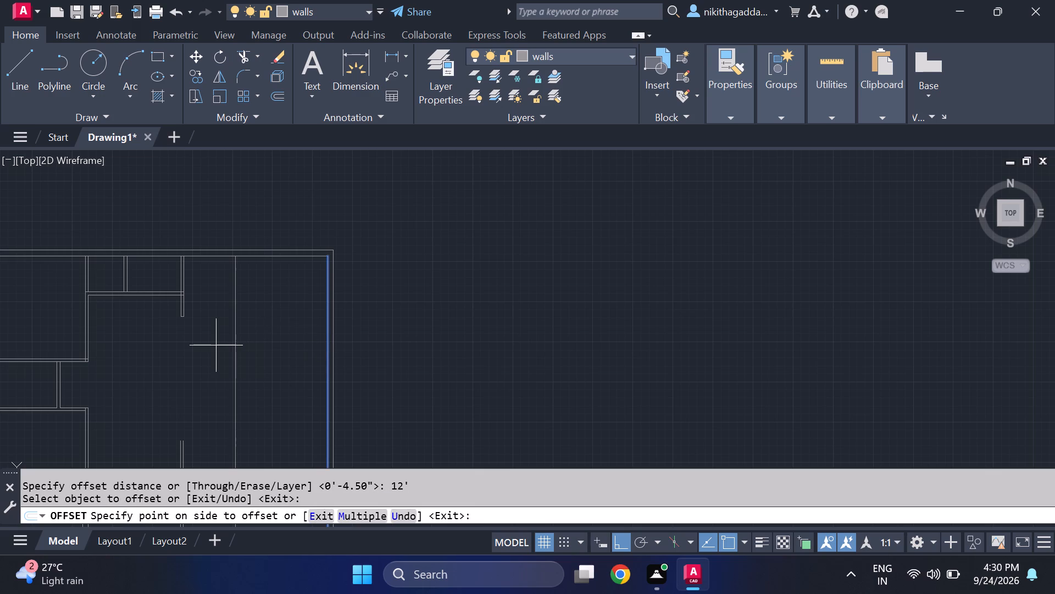
left_click(216, 345)
scroll(218, 344, "up", 1)
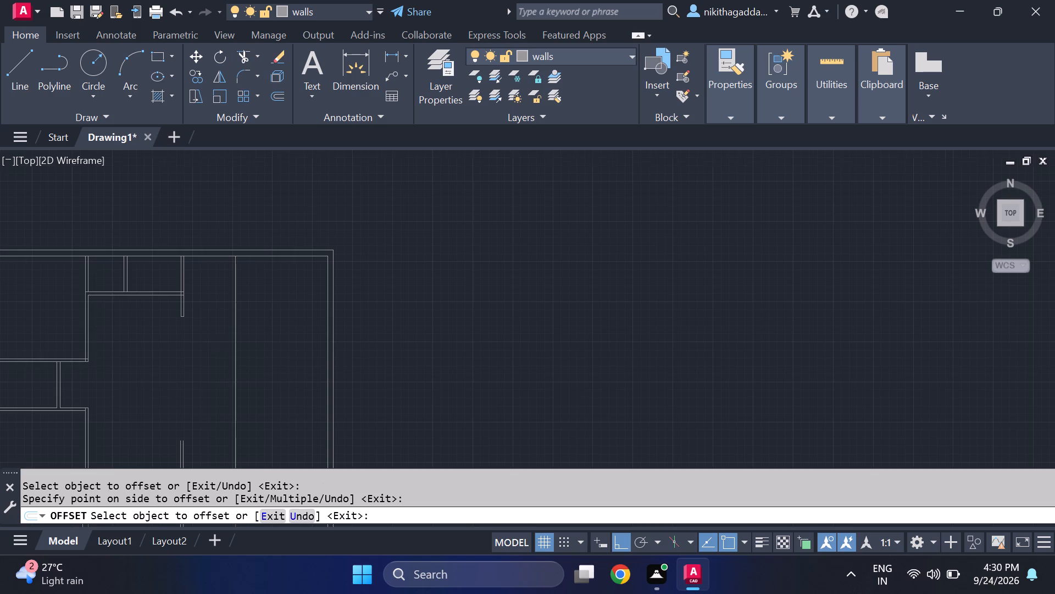
key("Escape")
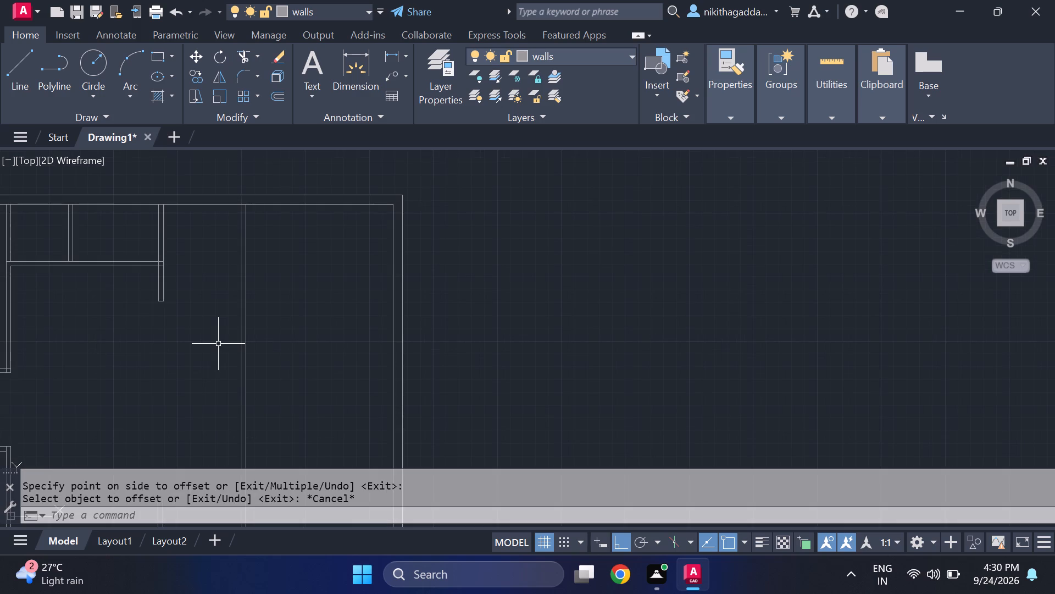
Offset the new vertical line 4.5" away from the right outer wall to form a 4.5" thick wall.
type("of")
key("Return")
type("4.")
key("5")
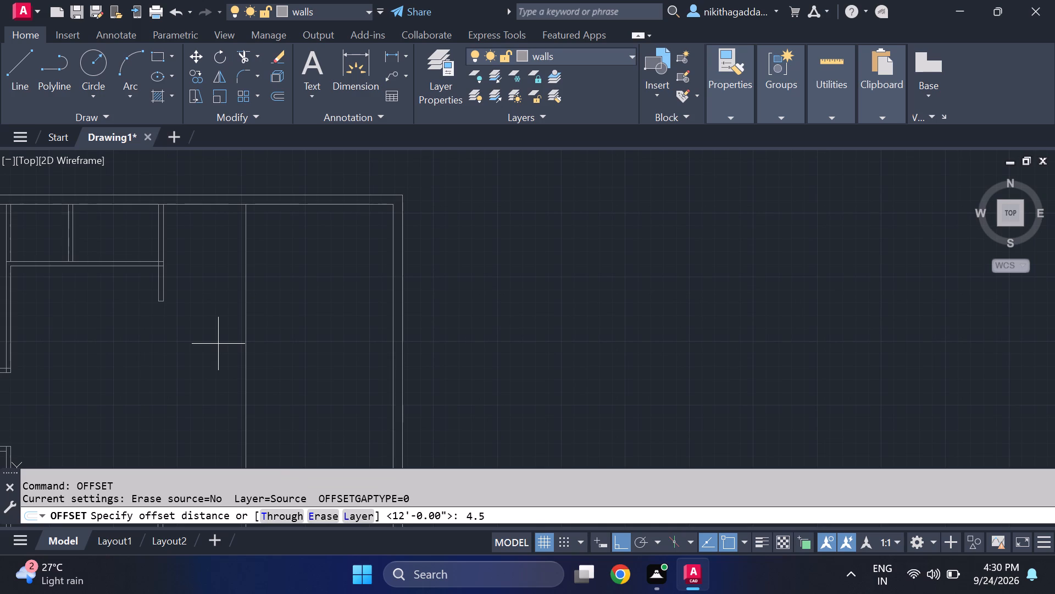
key("shift+quotedbl")
key("Return")
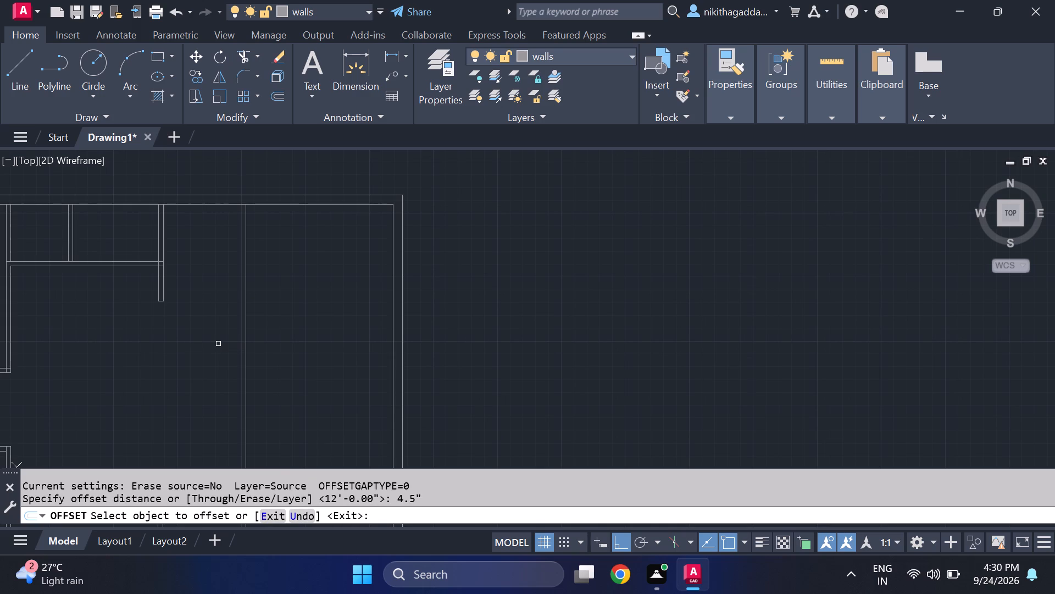
left_click(246, 295)
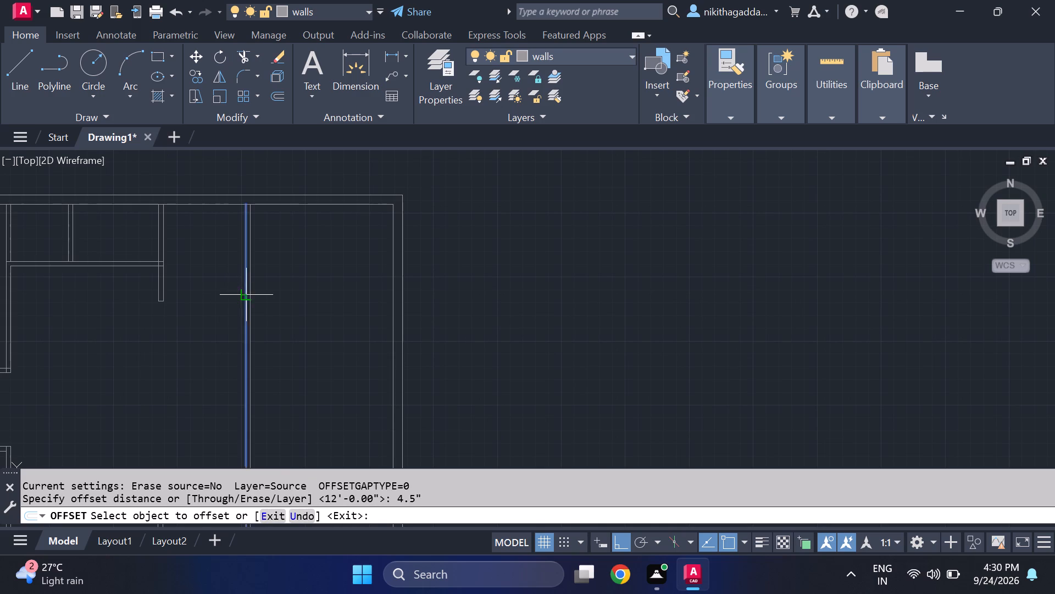
left_click(199, 321)
key("Escape")
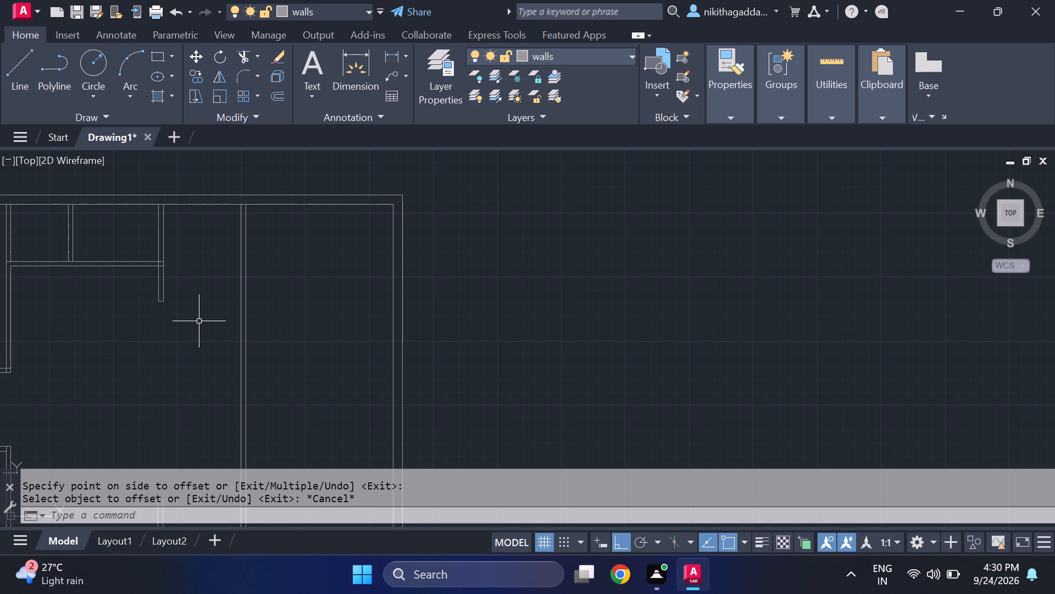
Draw a line 9" up from the extended vertical wall's lower-left corner, continuing horizontally to the right outer wall's inner line.
key("l")
key("Return")
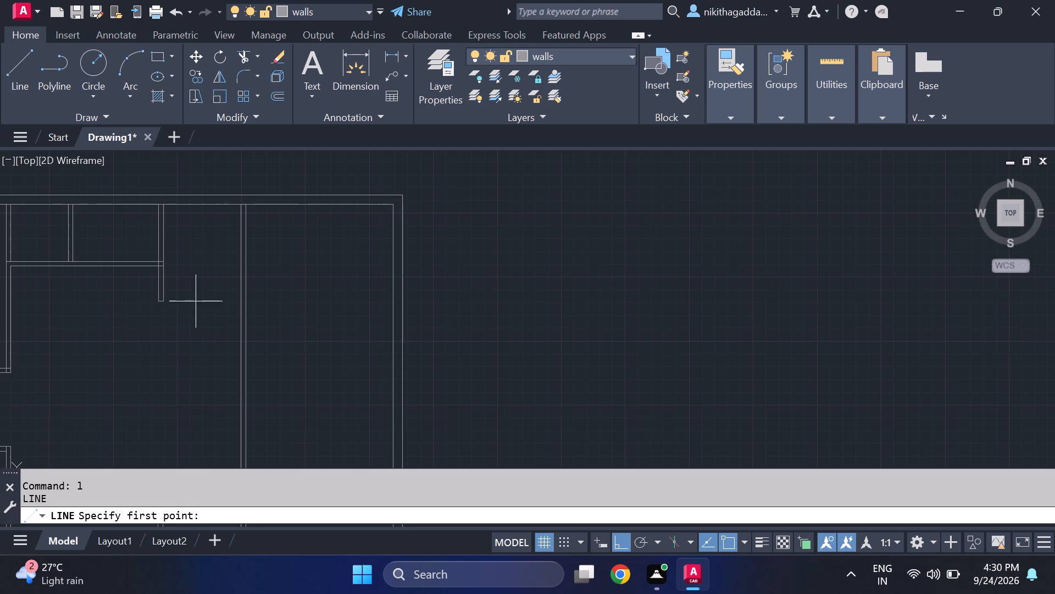
scroll(202, 285, "up", 2)
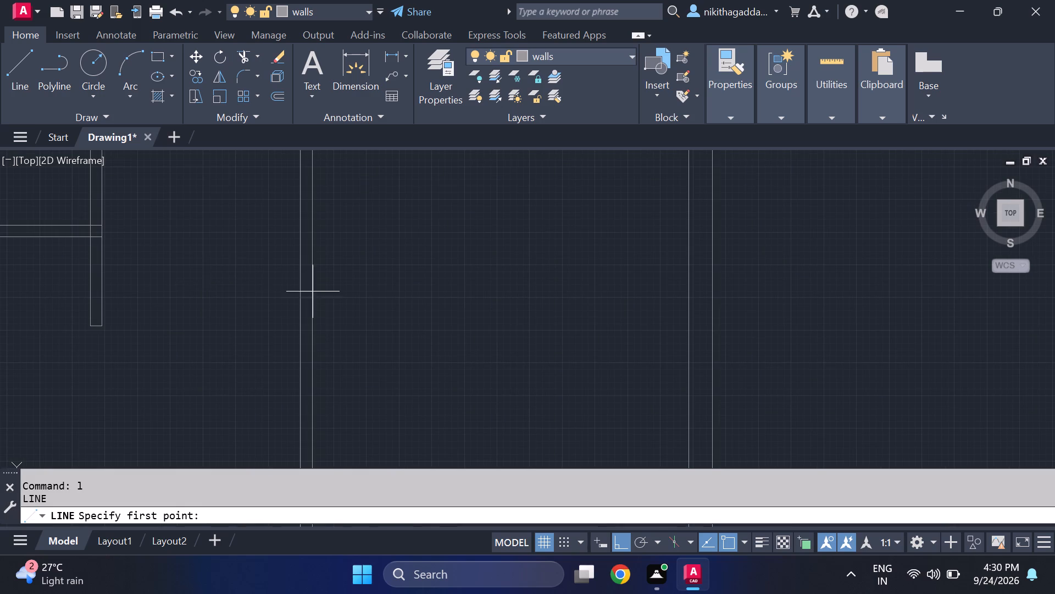
scroll(417, 302, "down", 2)
scroll(281, 296, "up", 1)
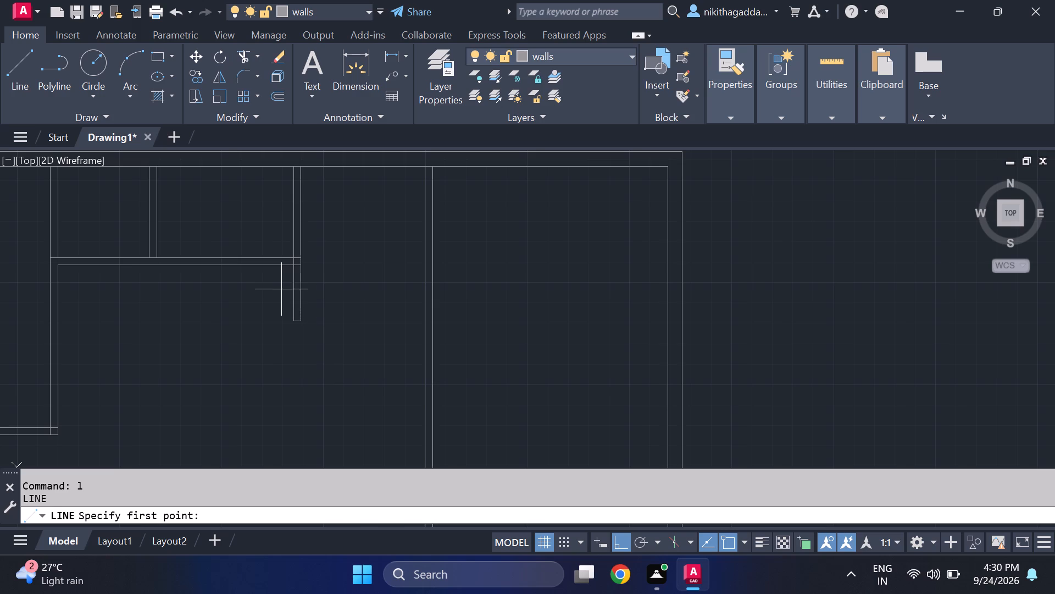
left_click(291, 325)
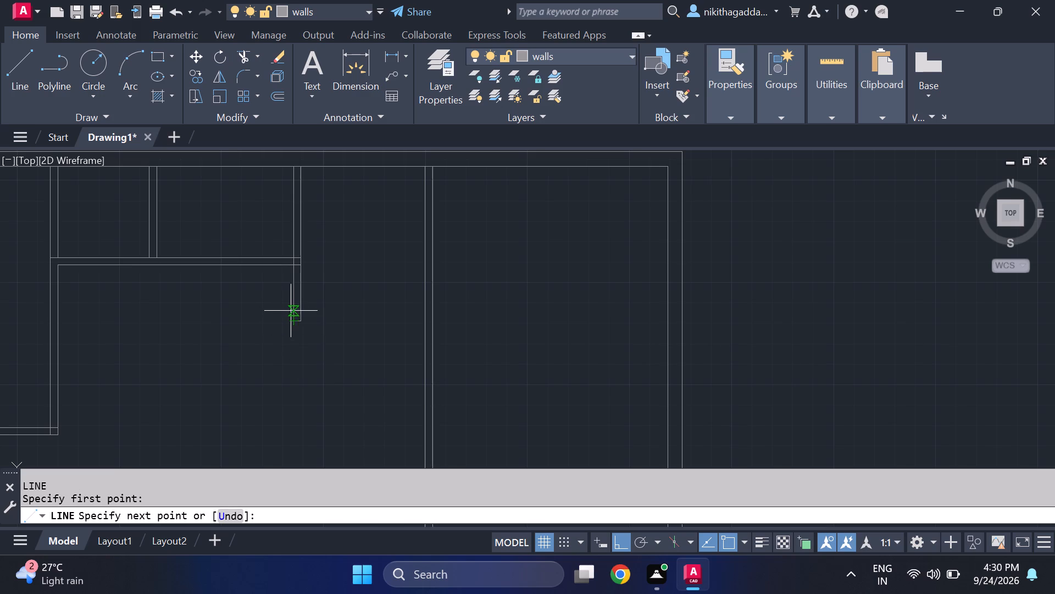
key("9")
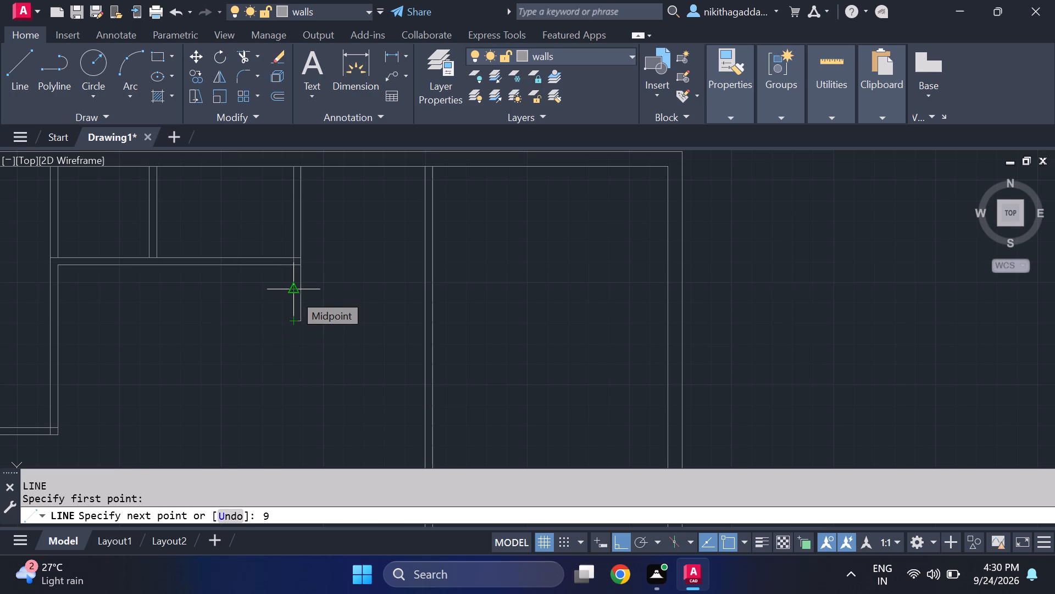
key("shift+quotedbl")
key("Return")
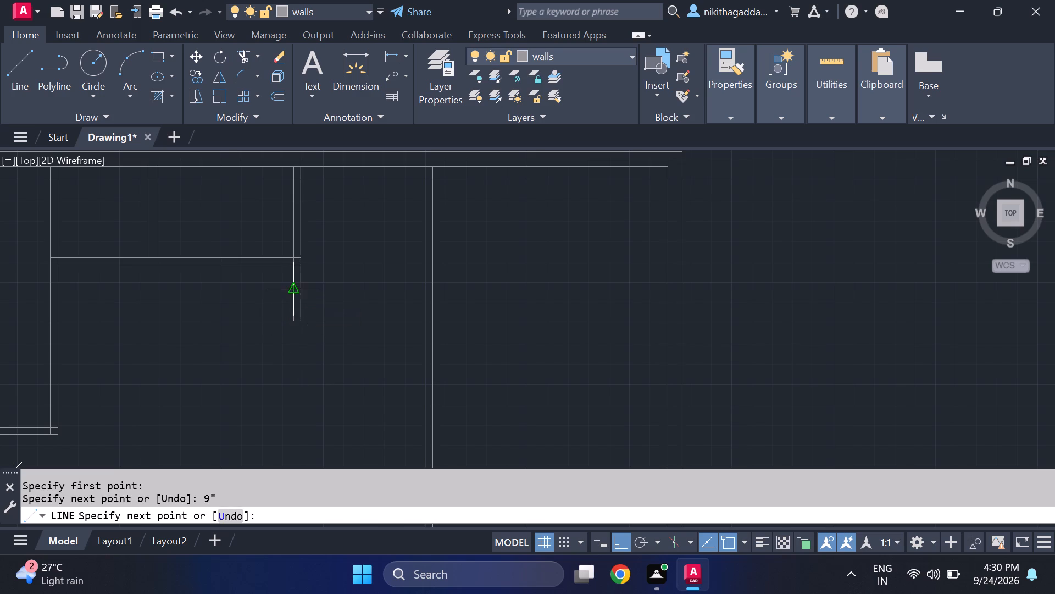
left_click(665, 308)
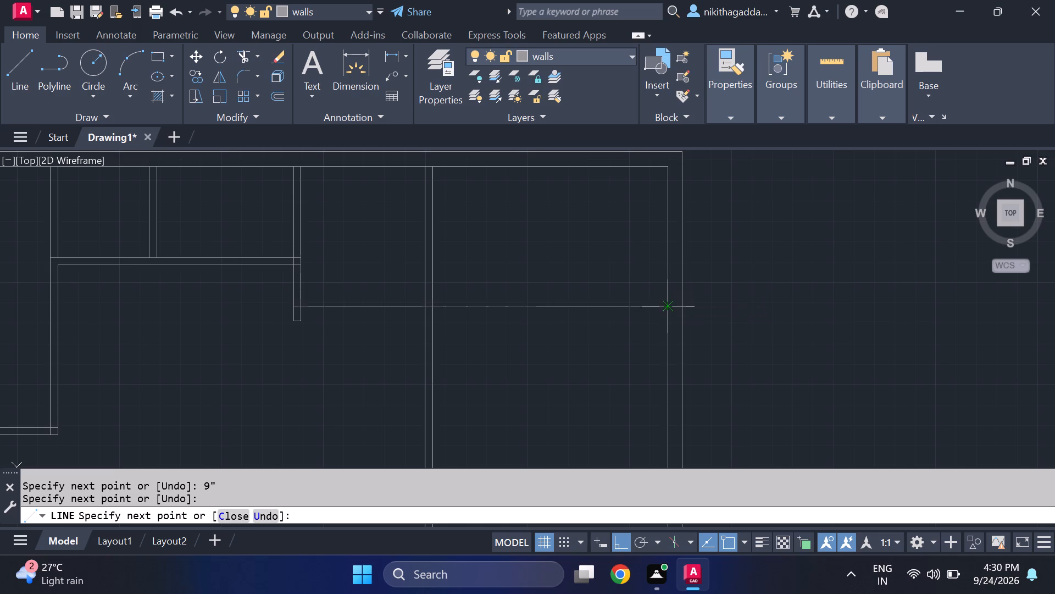
key("Escape")
Draw the 9" wall's lower line from the extended wall's lower-right corner horizontally to the right outer wall's inner line.
key("space")
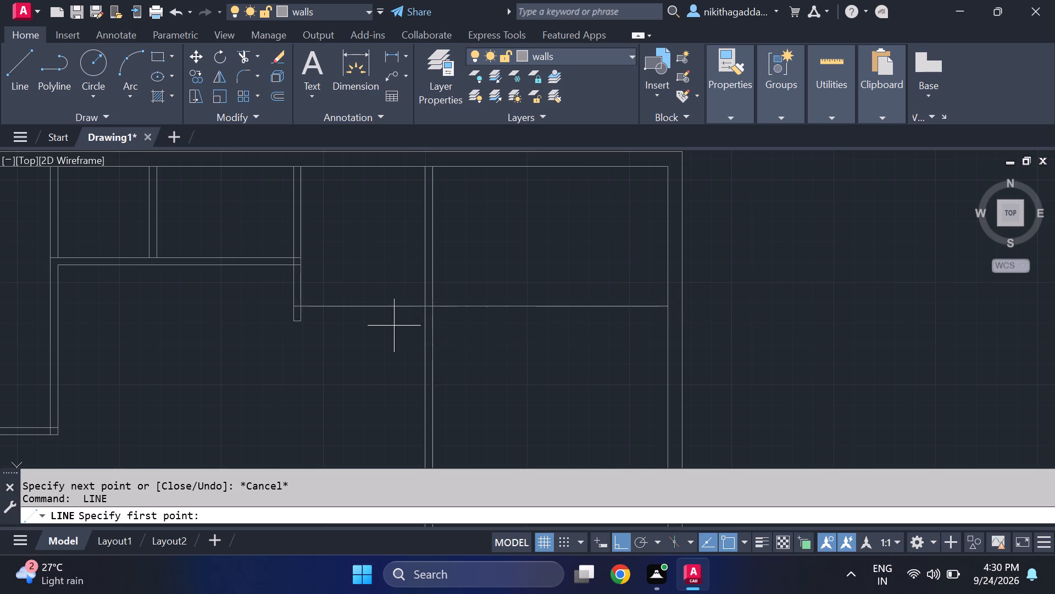
left_click(306, 322)
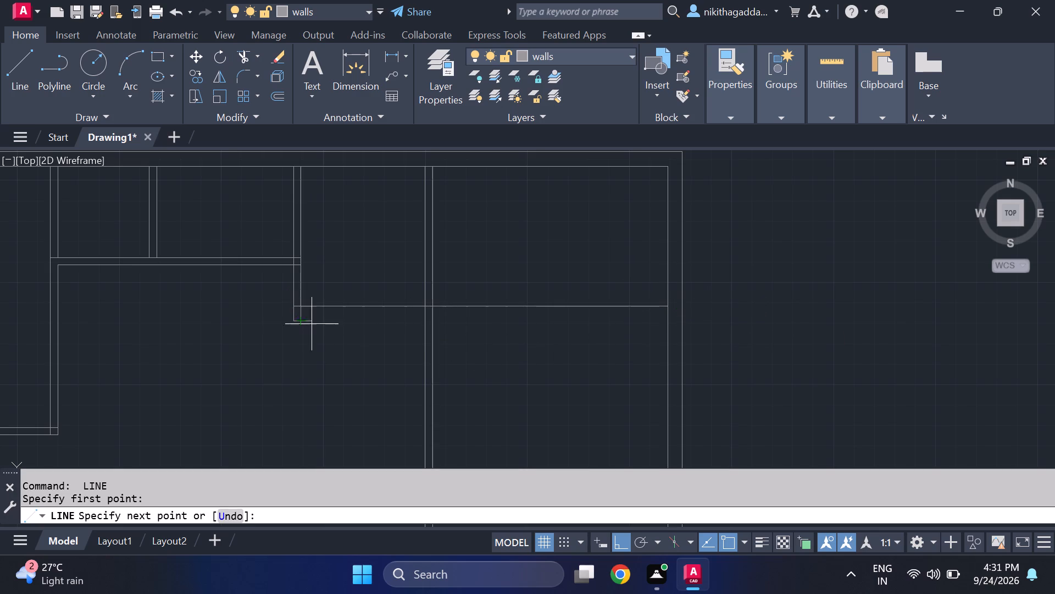
left_click(669, 323)
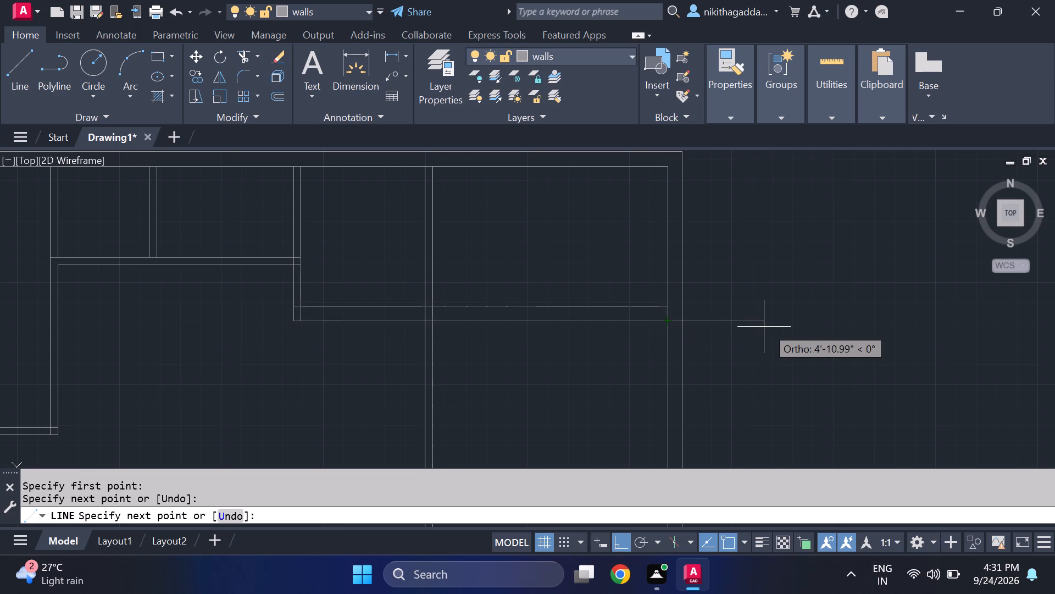
key("Escape")
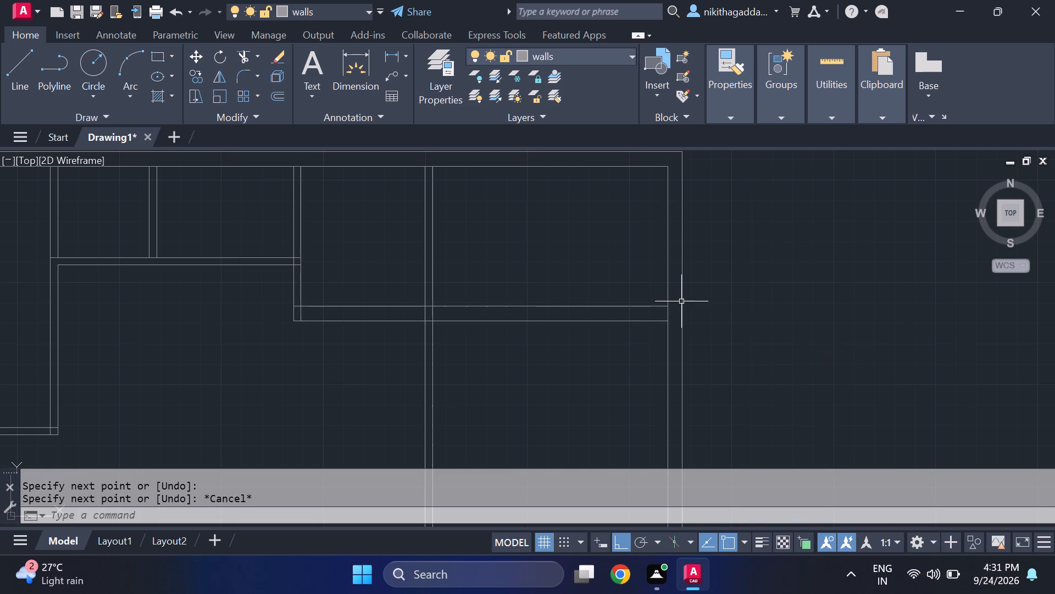
Trim both lines of the new 4.5" vertical wall above the 9" horizontal wall.
type("tr")
key("Return")
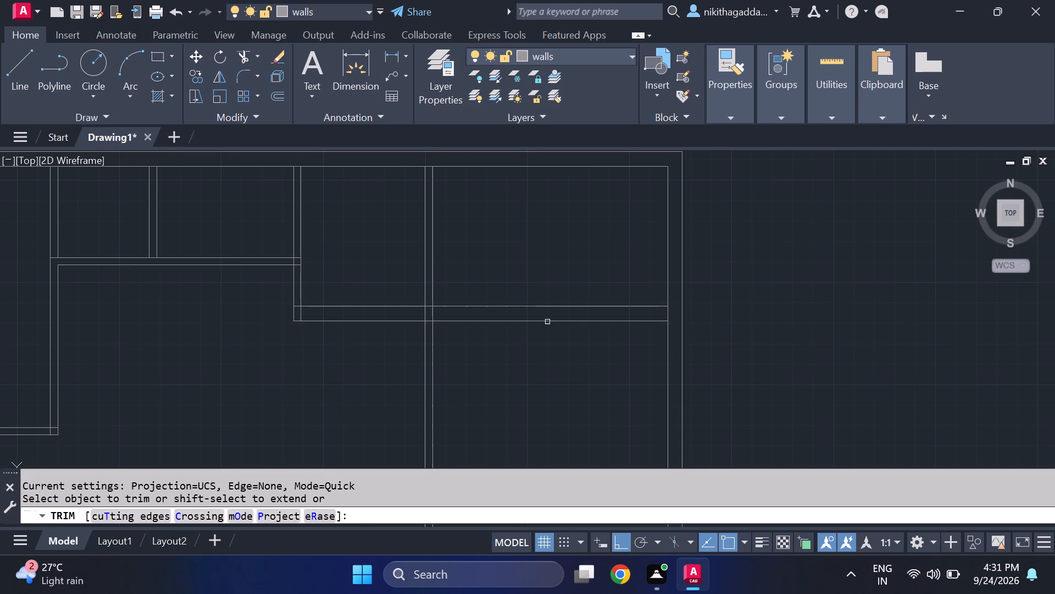
left_click_drag(485, 277, 391, 266)
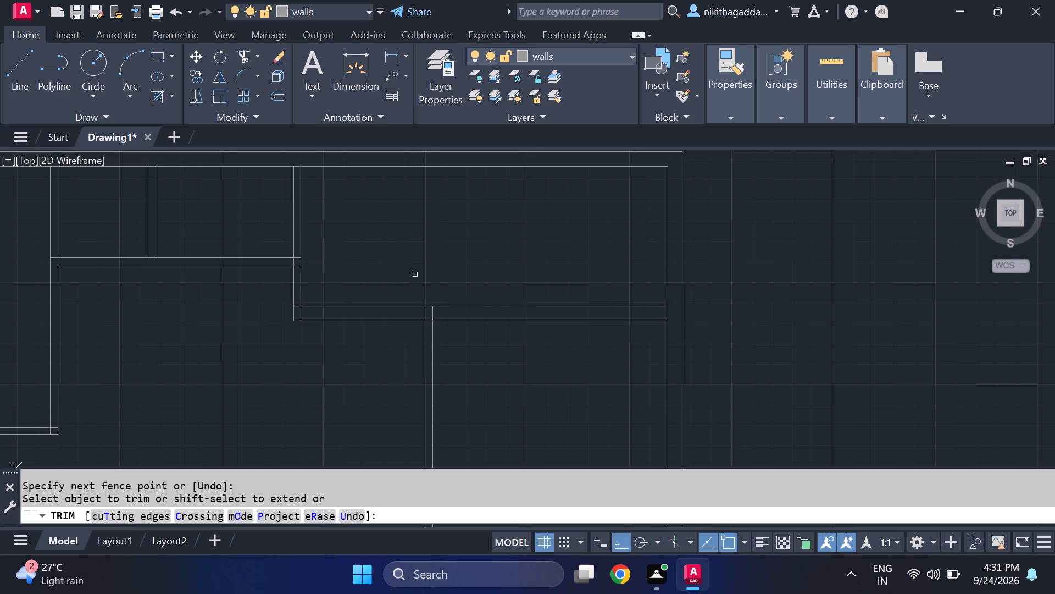
Trim the overlapping segments where the extended vertical wall meets the upper horizontal wall and the 9" wall's top line.
middle_click_drag(449, 369, 440, 381)
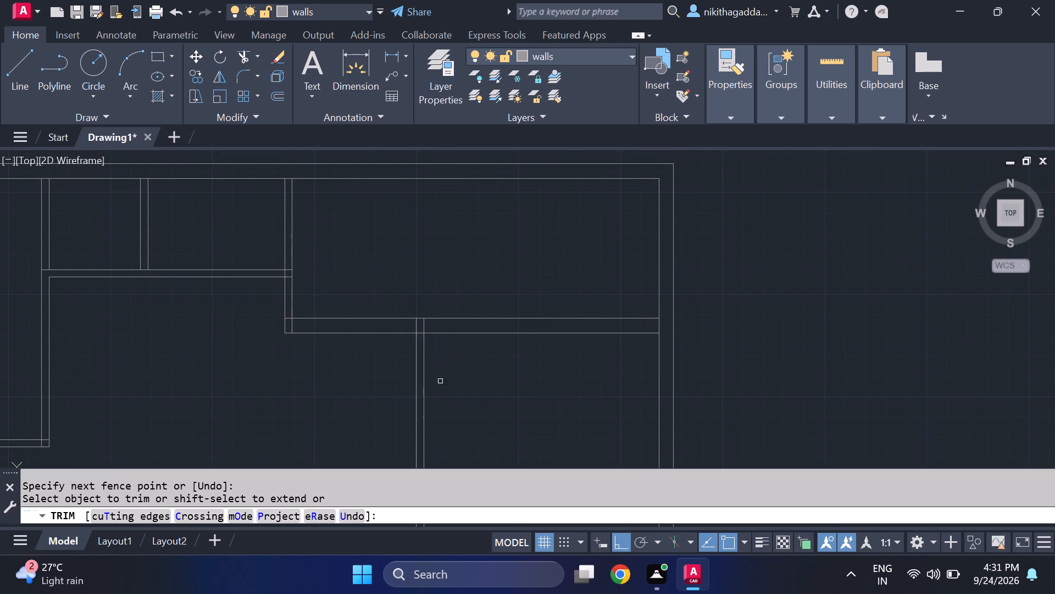
scroll(288, 279, "up", 2)
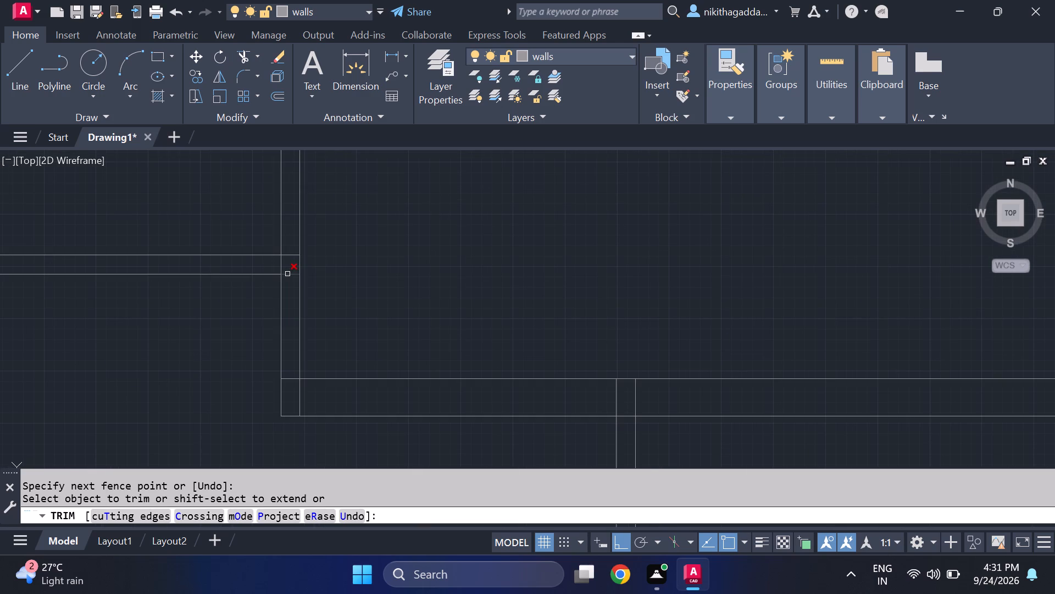
left_click(287, 274)
left_click(291, 256)
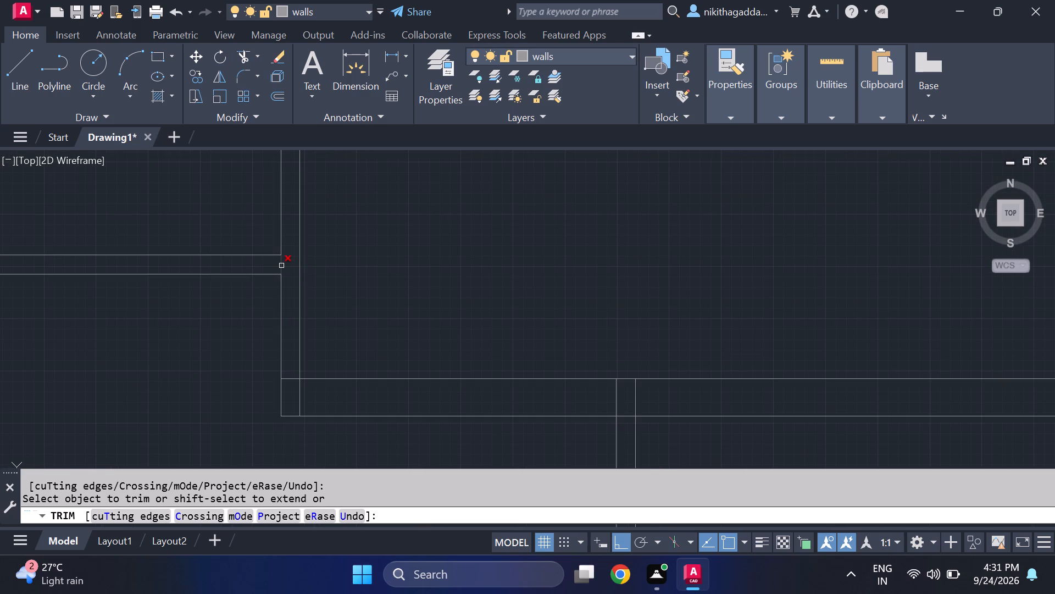
left_click(281, 266)
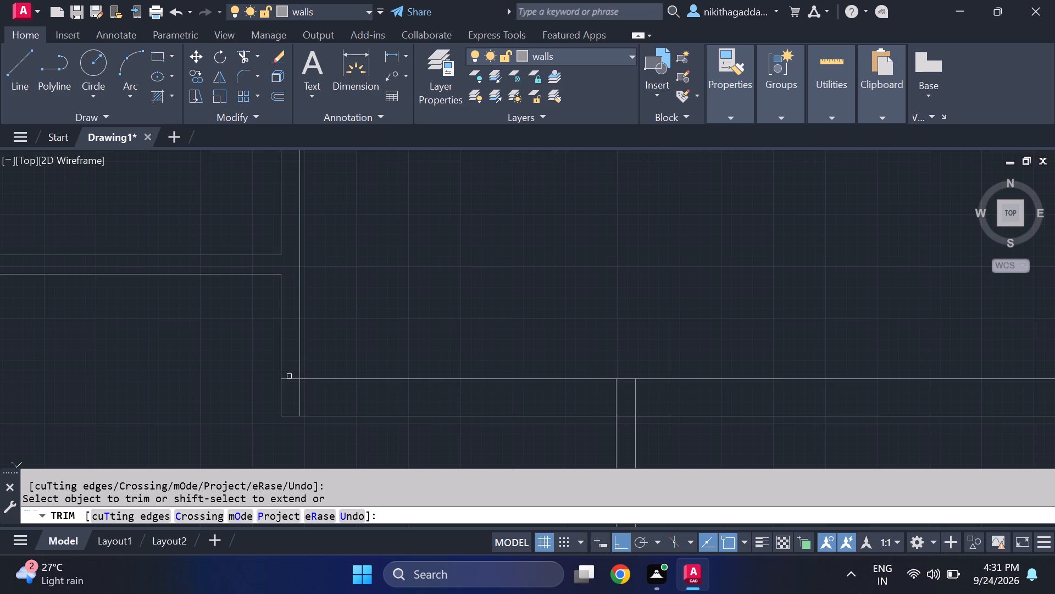
left_click(289, 376)
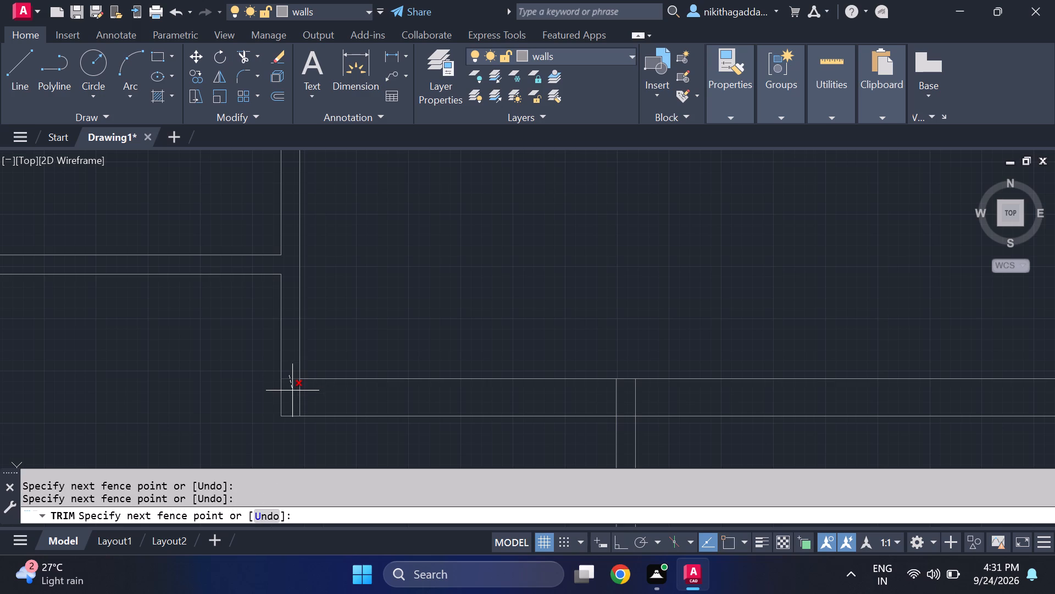
left_click(292, 391)
Trim the right outer wall's inner line between the two lines of the 9" horizontal wall.
scroll(368, 403, "down", 3)
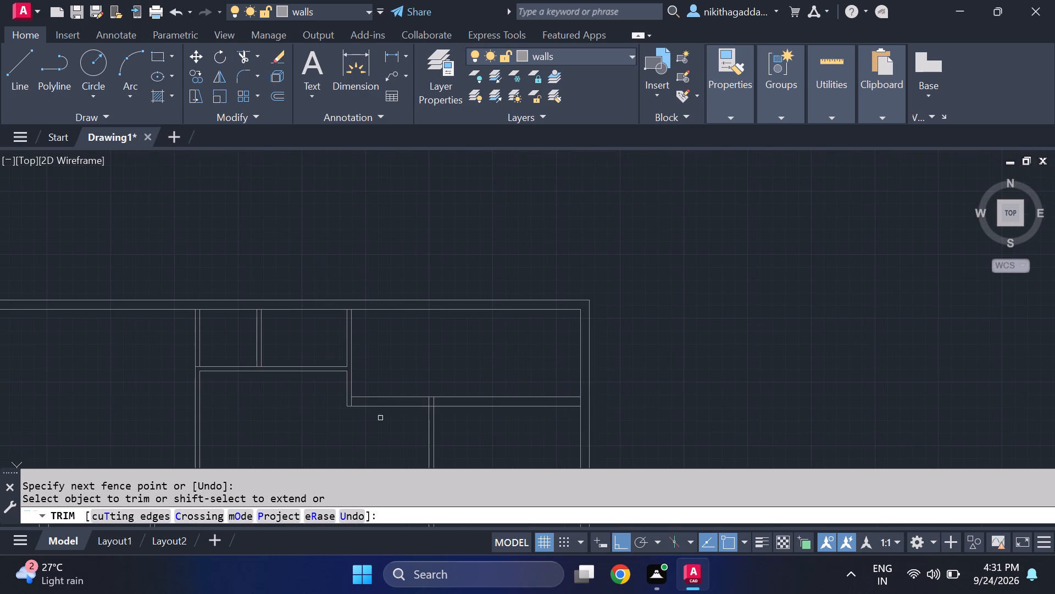
middle_click_drag(378, 413, 349, 331)
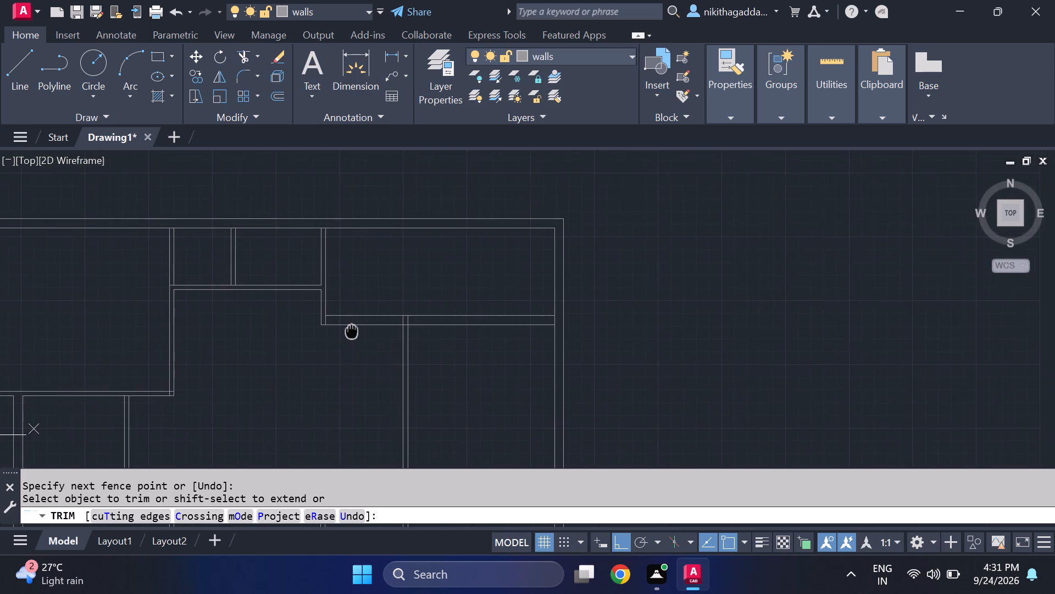
middle_click_drag(349, 331, 324, 334)
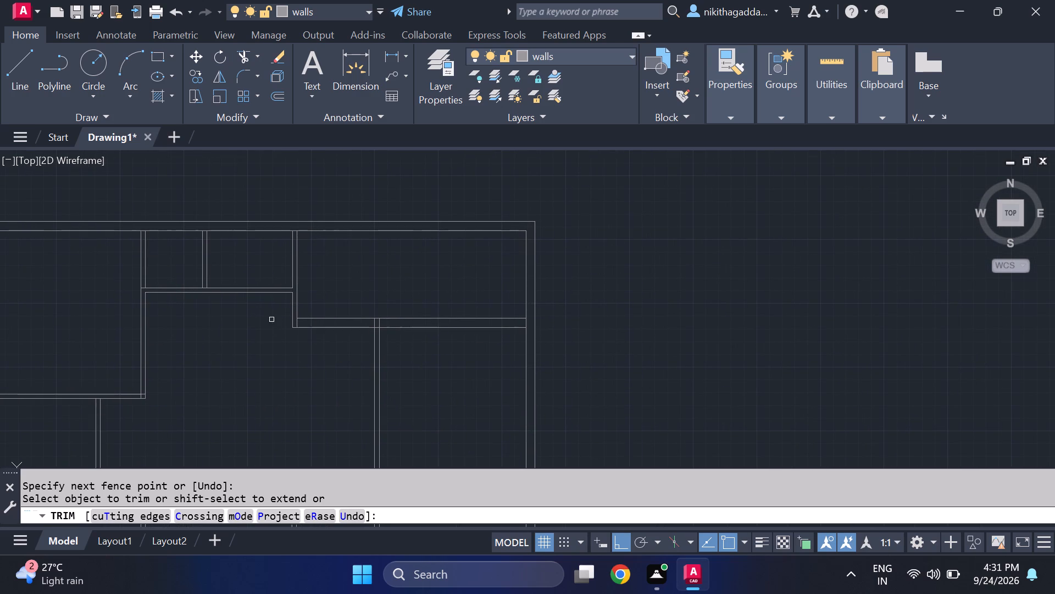
scroll(278, 310, "up", 2)
scroll(353, 349, "down", 3)
middle_click_drag(445, 370, 395, 340)
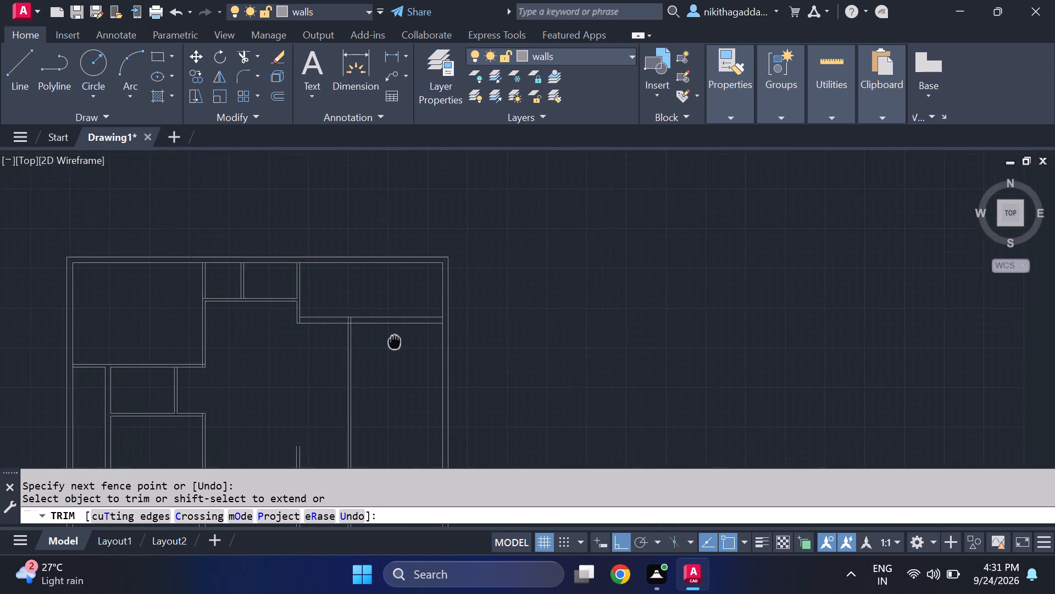
middle_click_drag(395, 340, 340, 334)
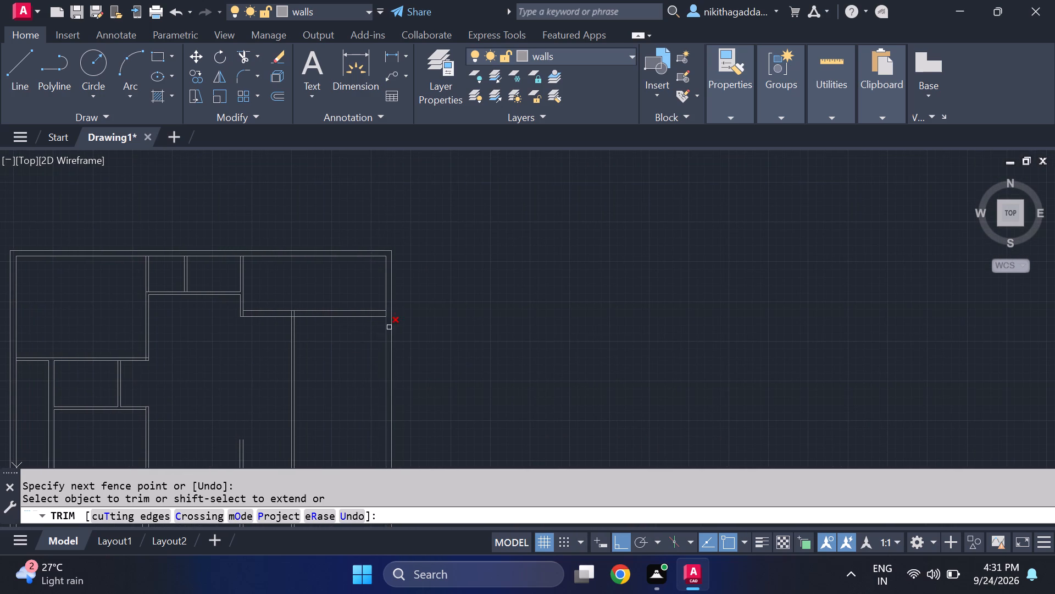
scroll(394, 315, "up", 6)
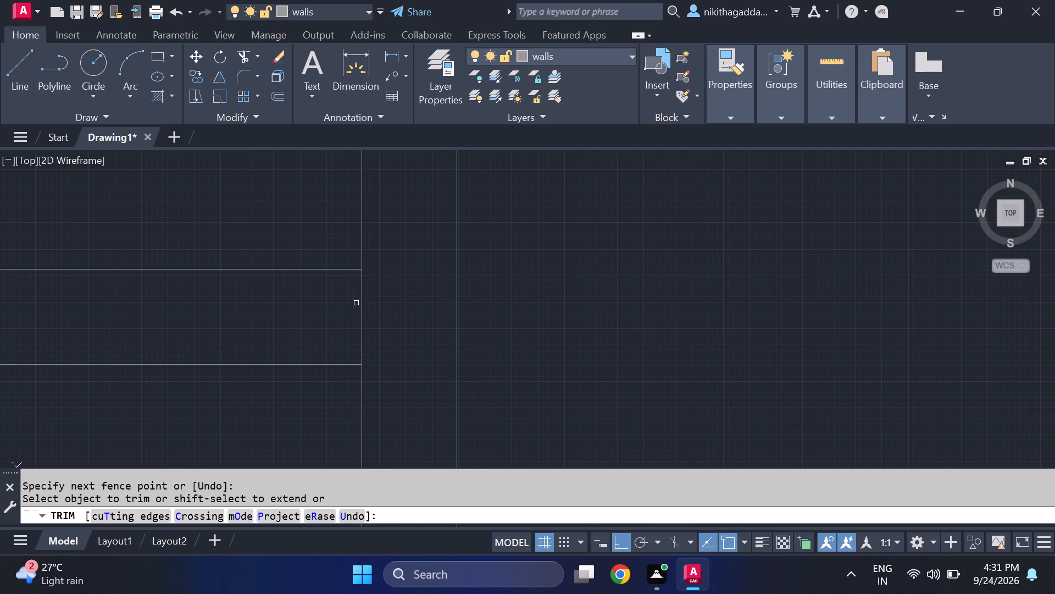
left_click(361, 296)
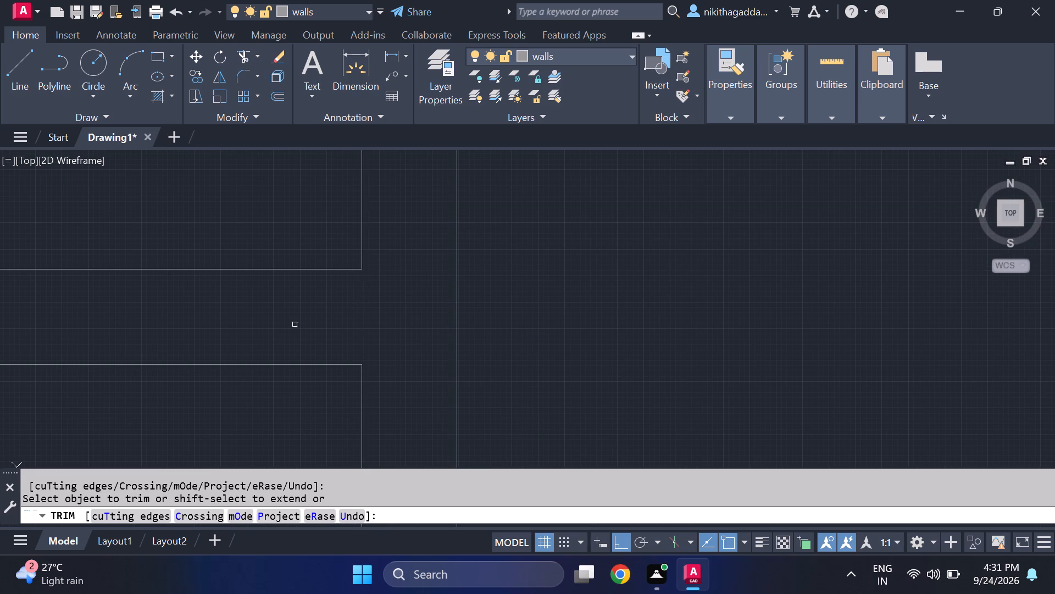
Trim both lines of the 4.5" vertical wall inside the 9" horizontal wall, and the 9" wall's lower line between them.
scroll(256, 349, "down", 2)
scroll(170, 368, "down", 3)
middle_click_drag(201, 307, 448, 229)
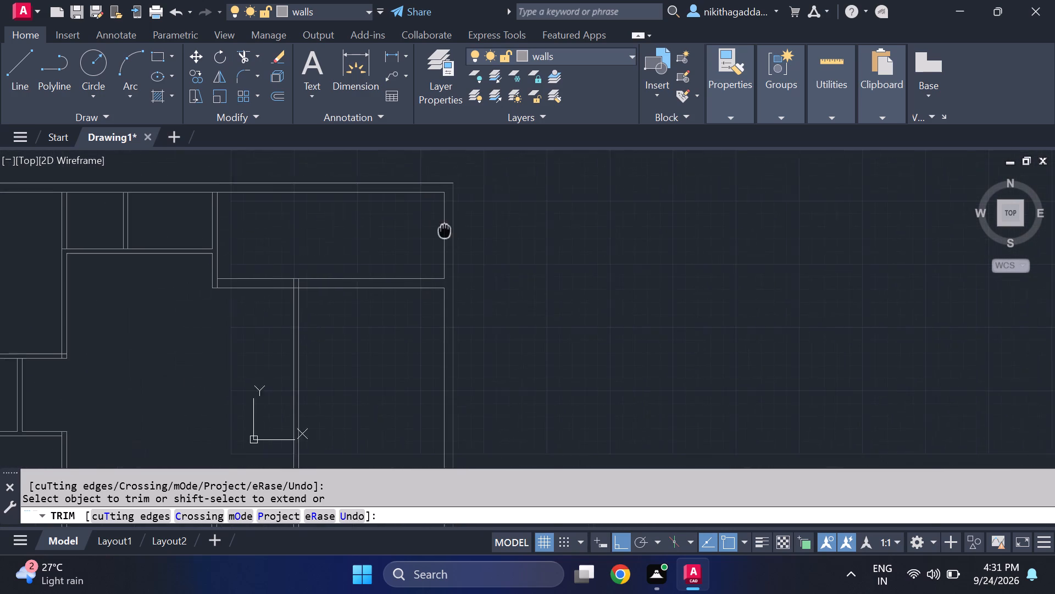
middle_click_drag(448, 229, 450, 229)
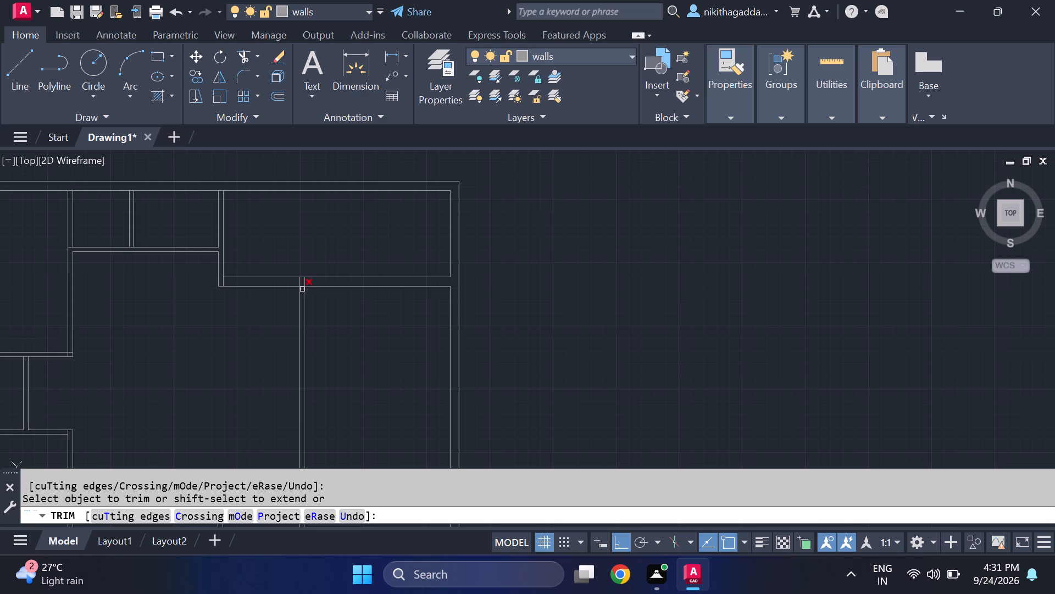
scroll(300, 282, "up", 2)
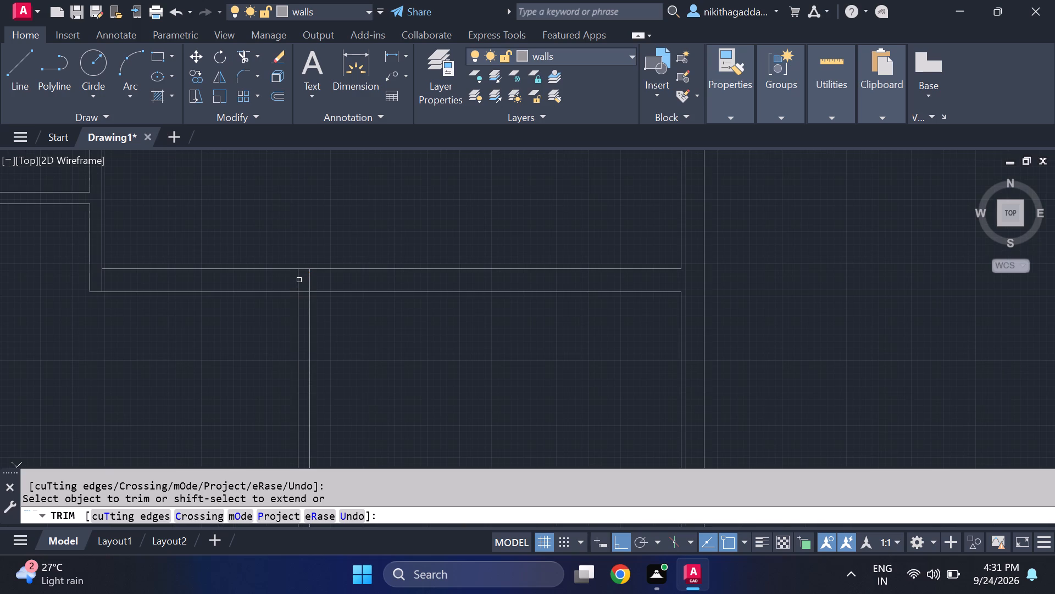
left_click(298, 278)
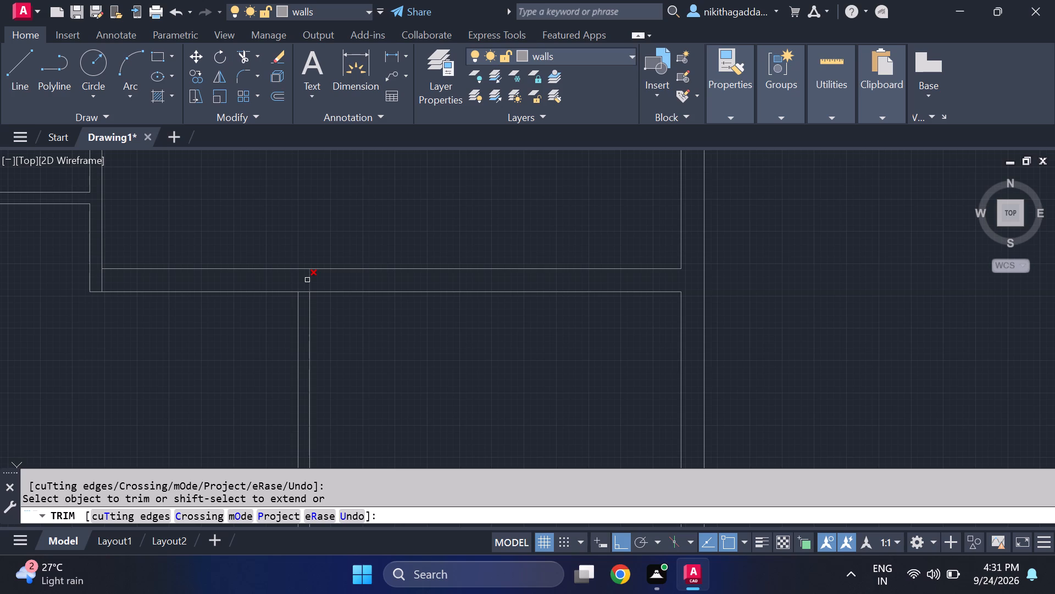
left_click(307, 280)
left_click(303, 294)
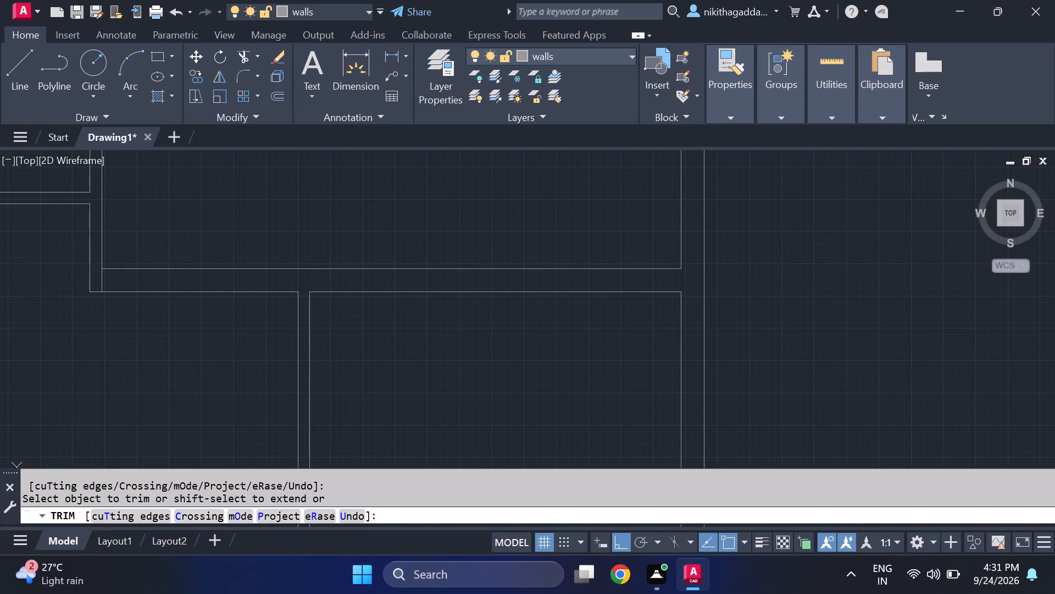
scroll(332, 312, "down", 4)
middle_click_drag(329, 312, 254, 291)
middle_click(254, 291)
scroll(255, 296, "up", 1)
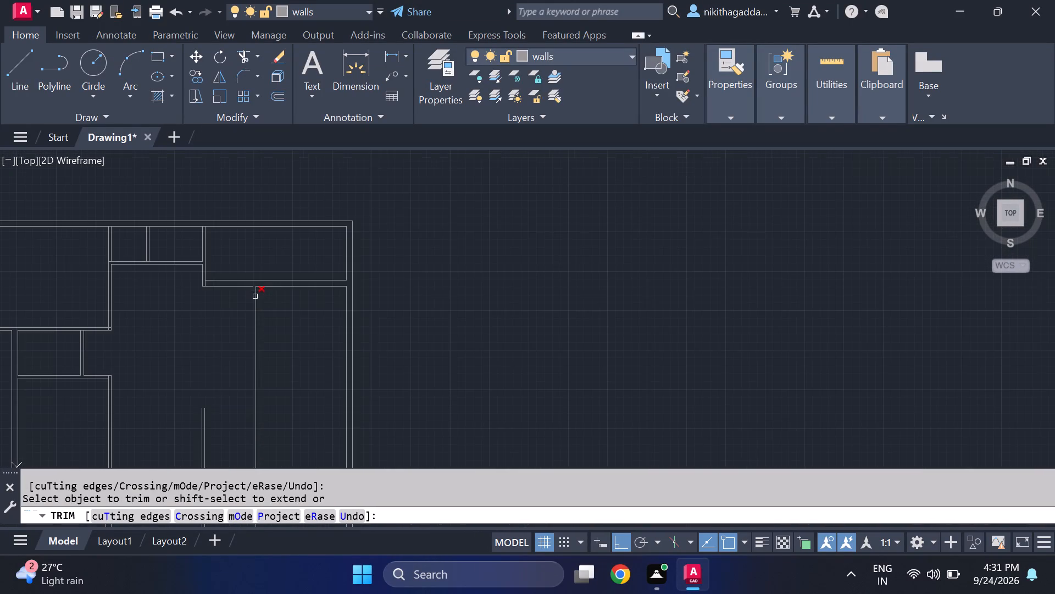
scroll(277, 317, "up", 3)
scroll(276, 312, "down", 1)
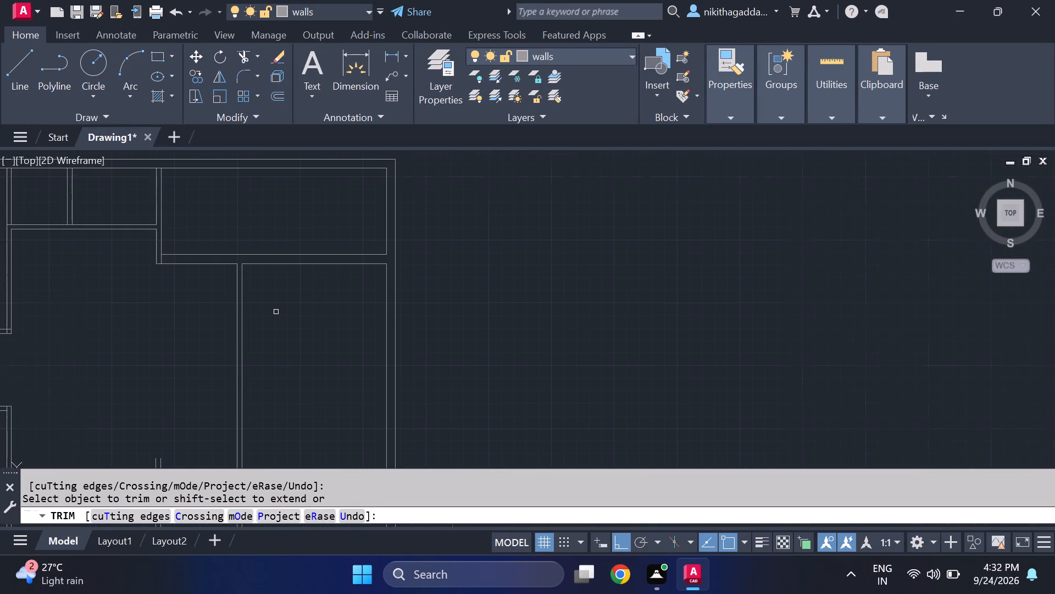
scroll(276, 312, "down", 1)
key("Escape")
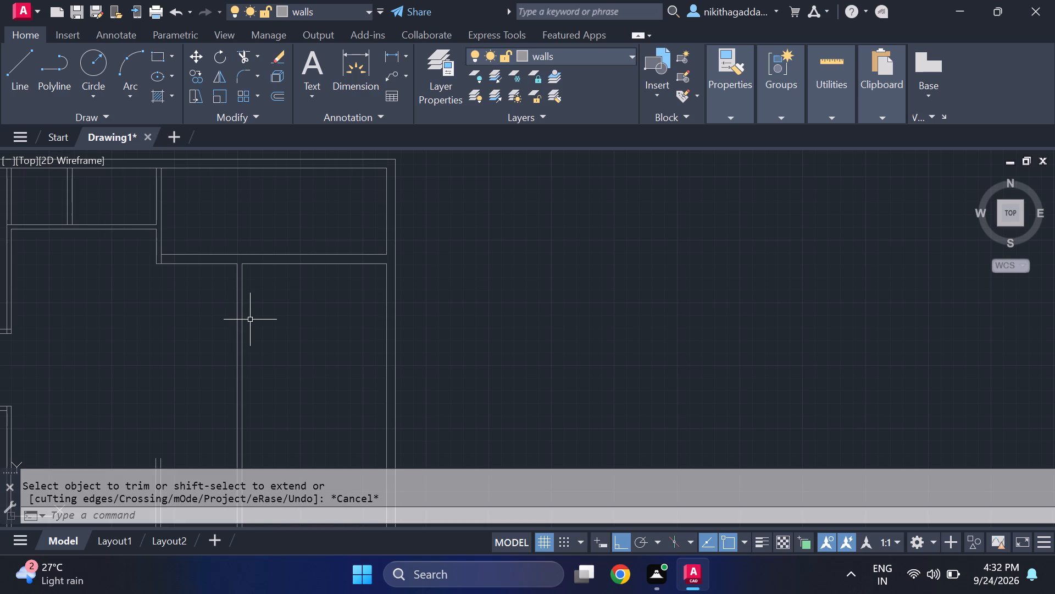
Offset the 9" horizontal wall's lower line 15'8" downward, between the 4.5" vertical wall and the right outer wall.
type("of")
key("Return")
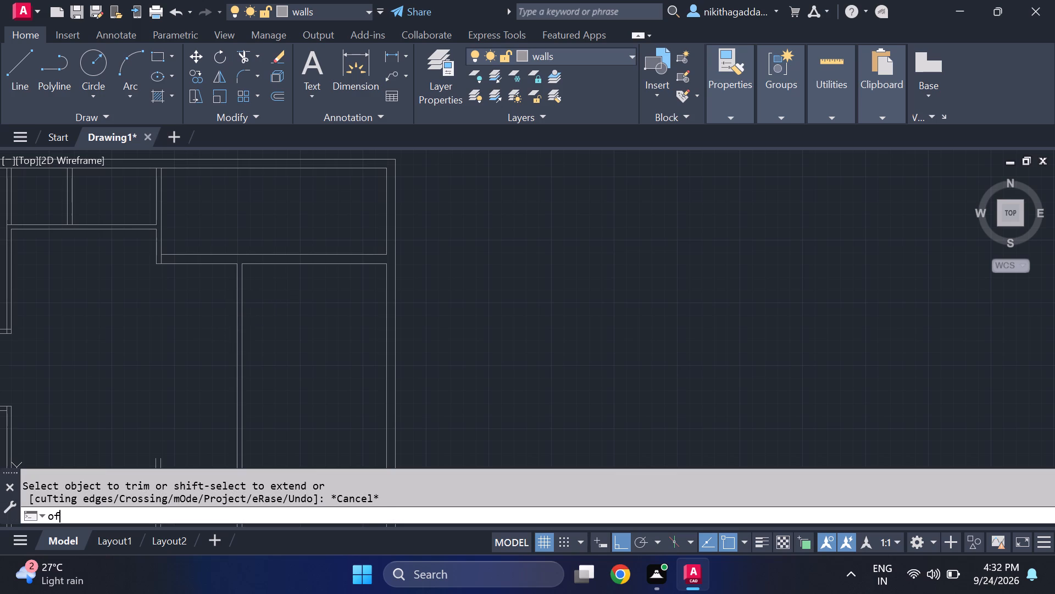
key("1")
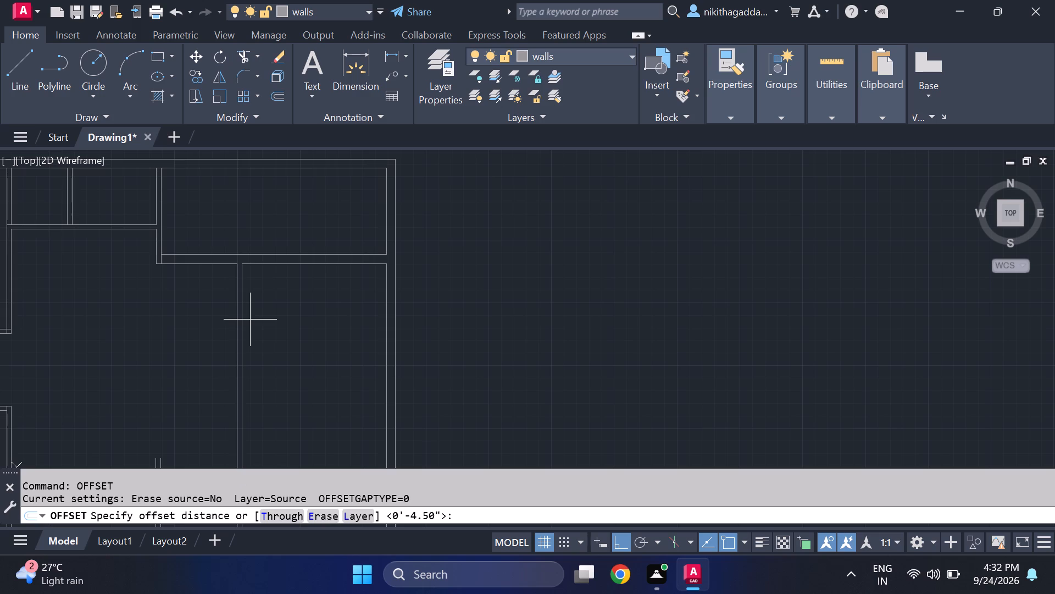
type("5'8")
key("shift+quotedbl")
key("Return")
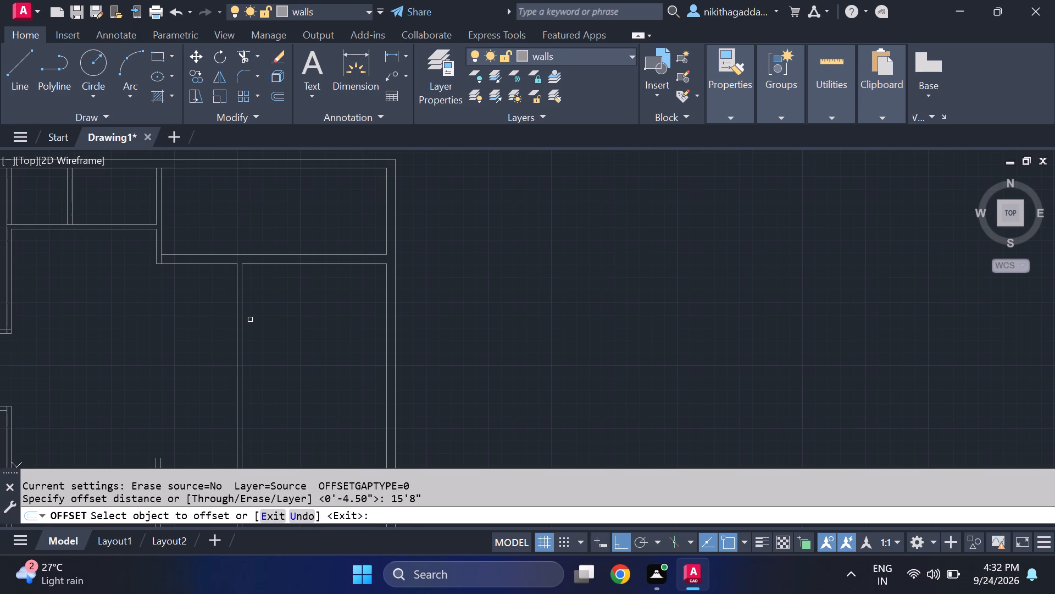
left_click(259, 265)
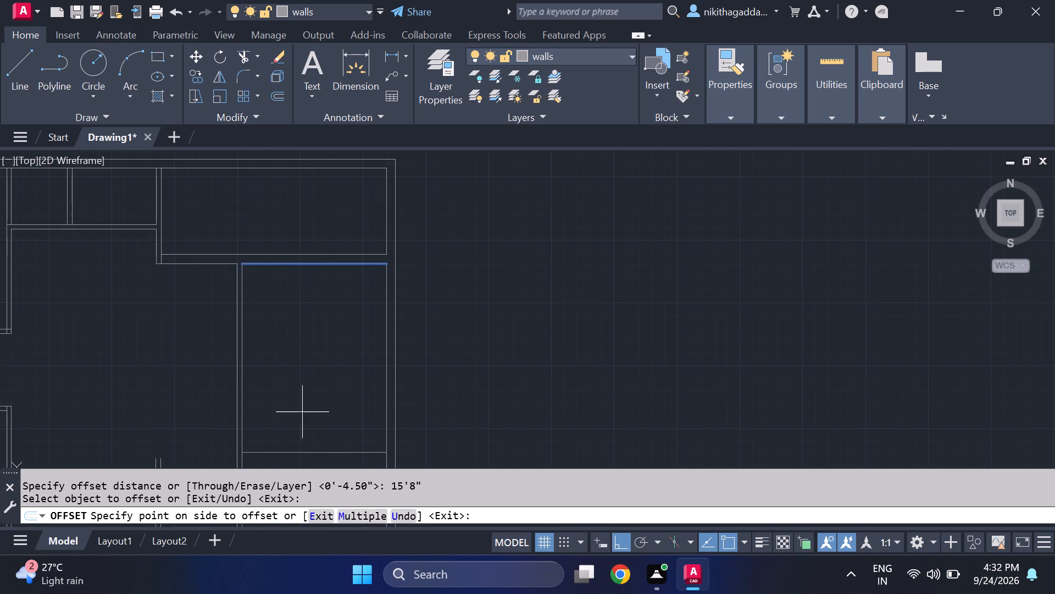
left_click(302, 417)
scroll(303, 416, "down", 3)
middle_click_drag(293, 427, 286, 371)
scroll(286, 372, "up", 4)
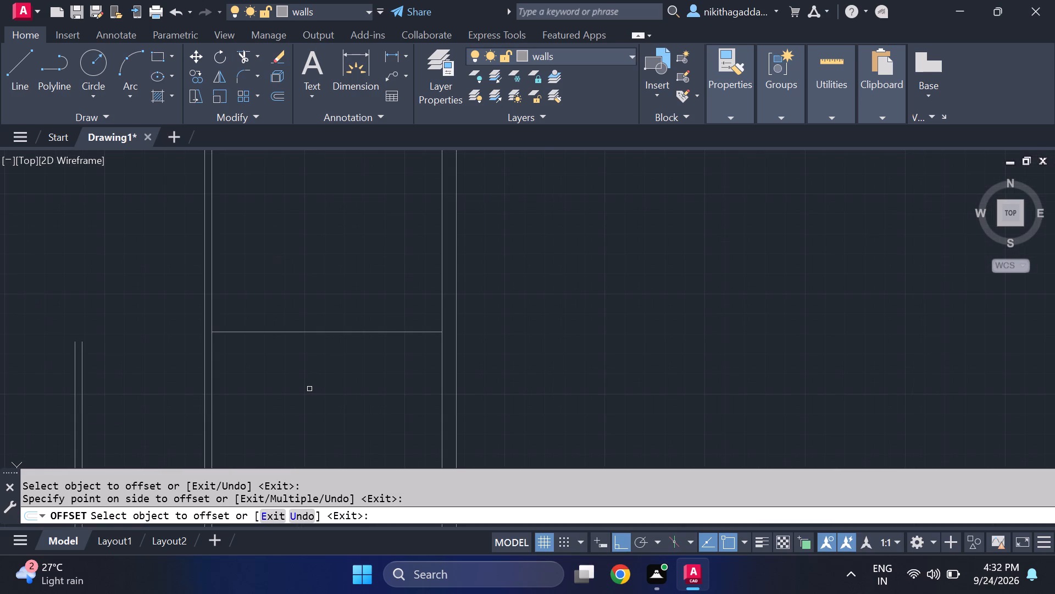
key("Escape")
Offset the new horizontal line in the right-hand room 4.5" downward to form the wall's thickness.
type("of")
key("Return")
key("4")
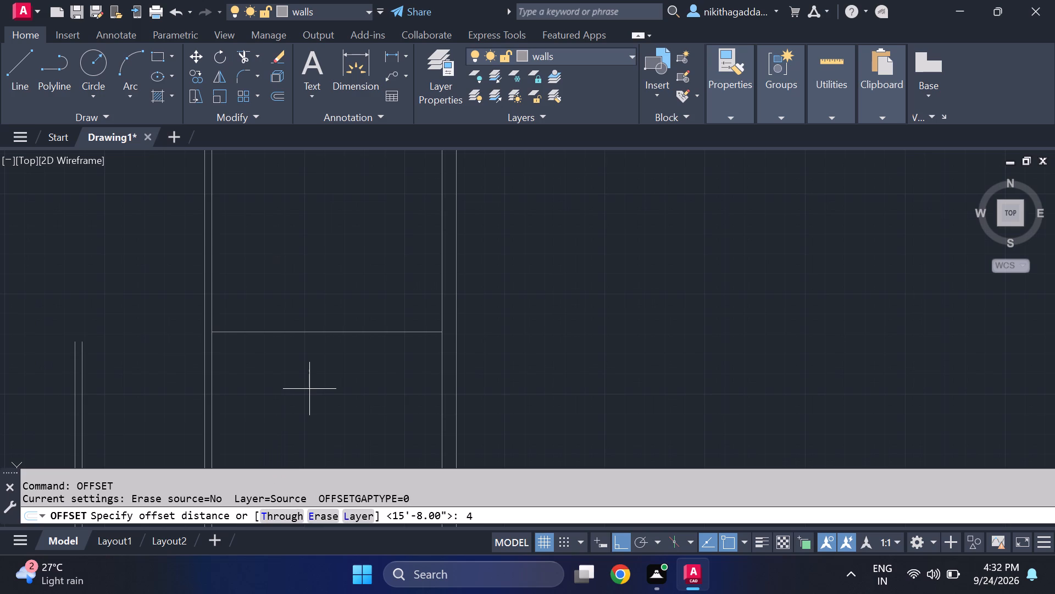
type(".5")
key("shift+quotedbl")
key("Return")
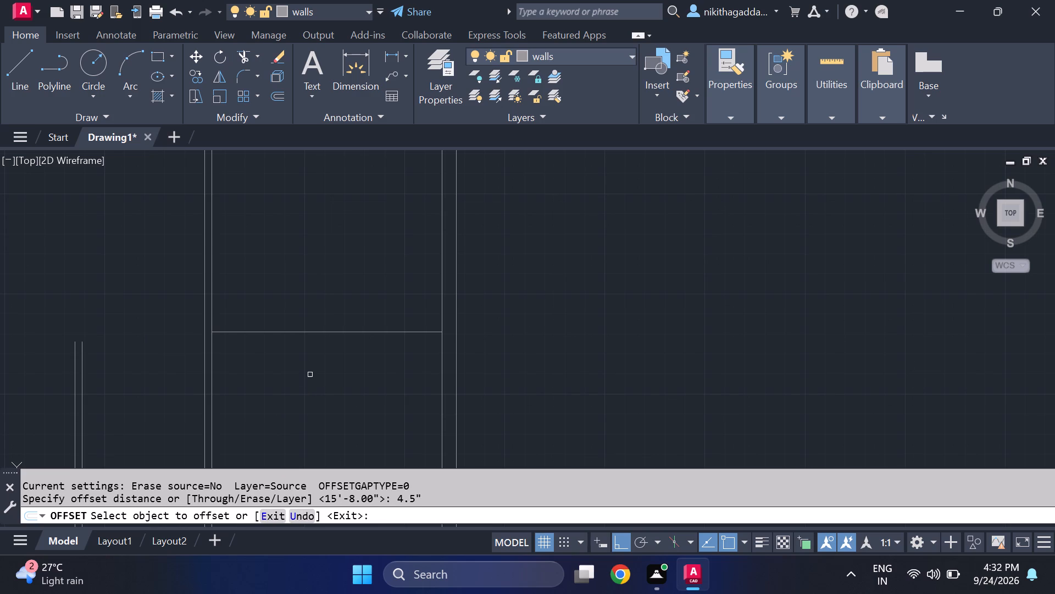
left_click(316, 332)
left_click(309, 380)
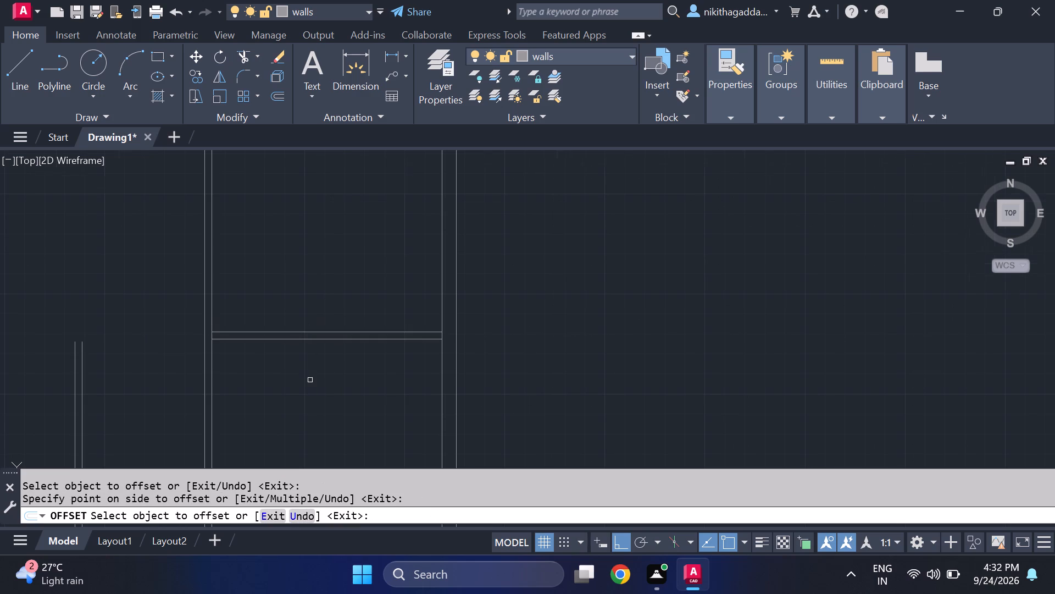
scroll(310, 380, "down", 4)
key("Escape")
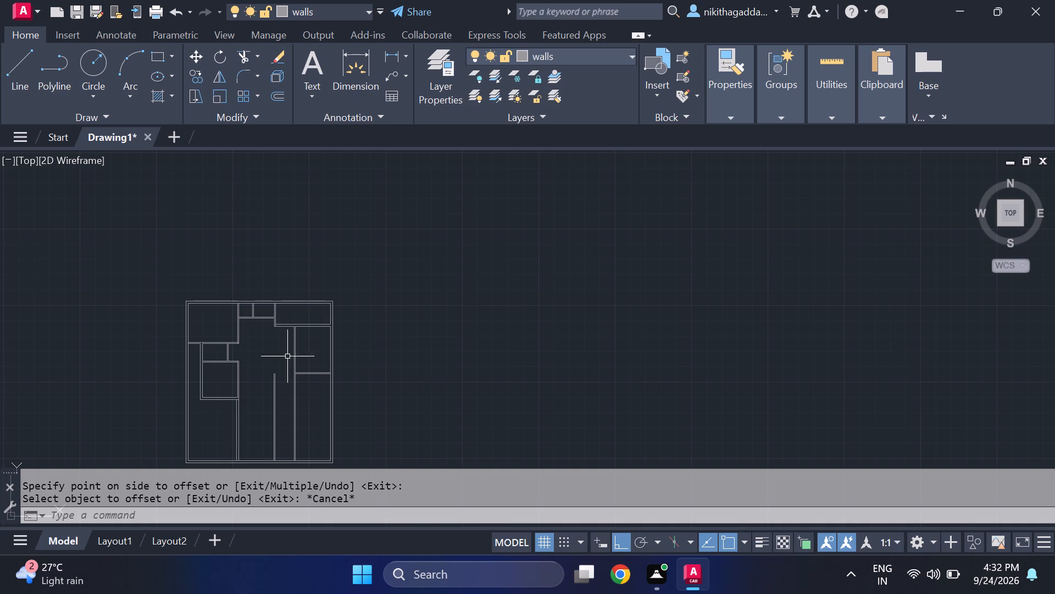
Offset the lower line of the horizontal wall below the two small top rooms 18'8" downward into the central open area.
scroll(276, 365, "up", 2)
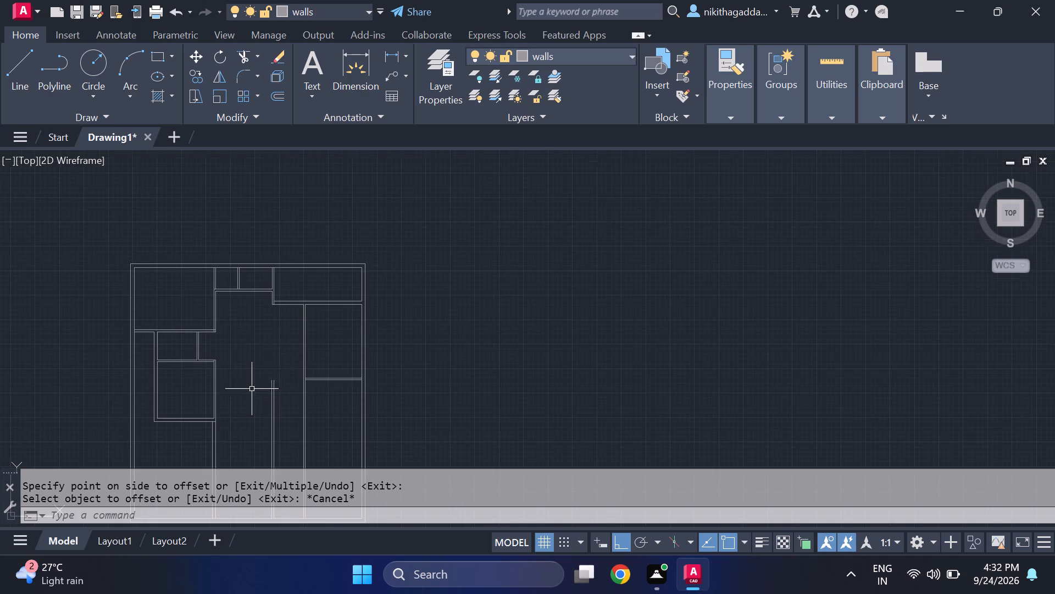
scroll(343, 421, "up", 1)
middle_click_drag(342, 411, 342, 405)
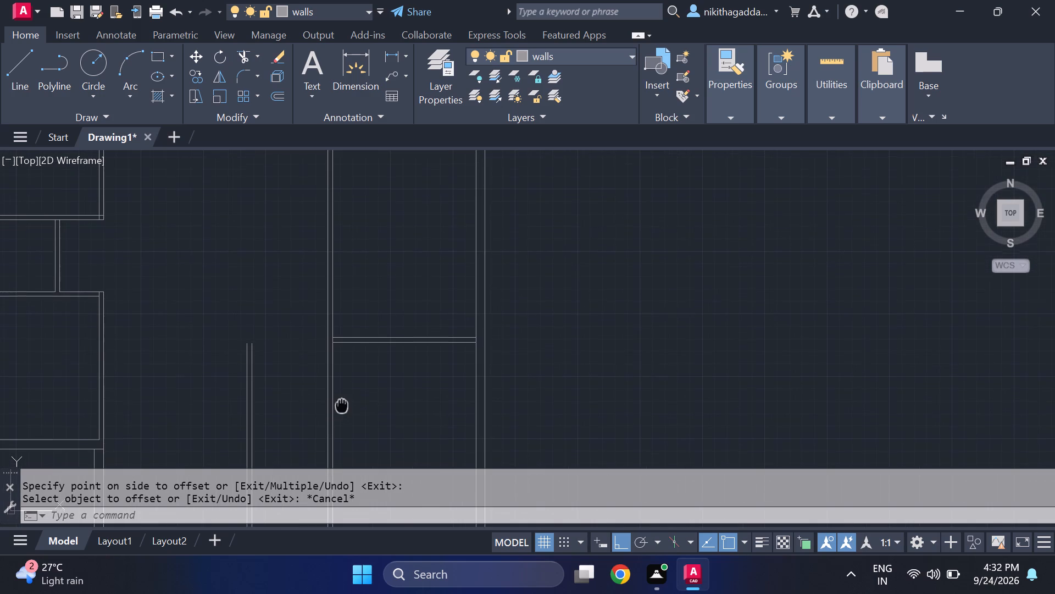
middle_click_drag(342, 405, 319, 307)
scroll(318, 306, "down", 2)
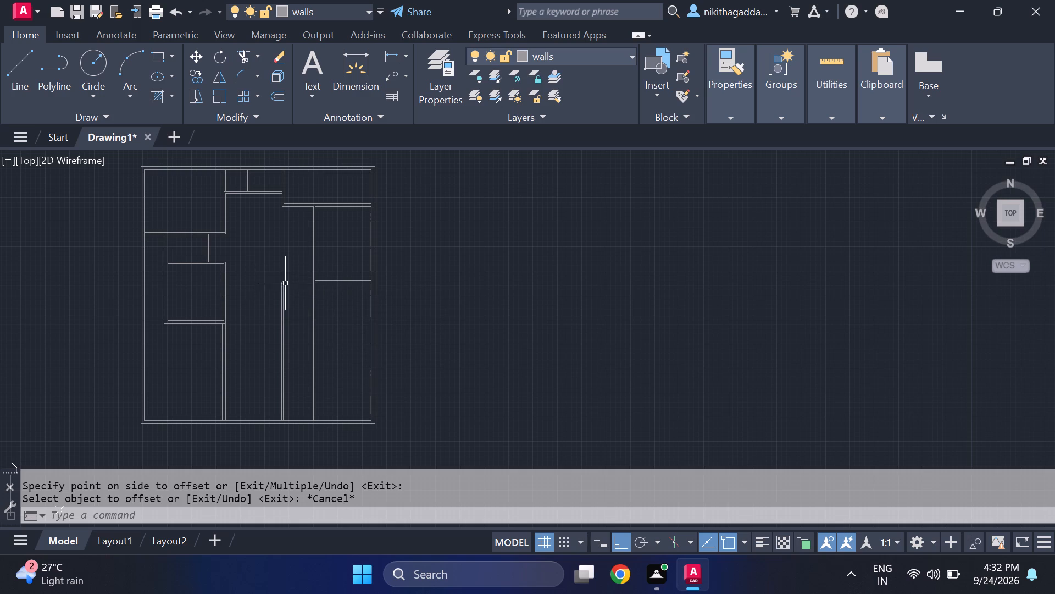
middle_click_drag(288, 299, 295, 325)
scroll(291, 322, "up", 2)
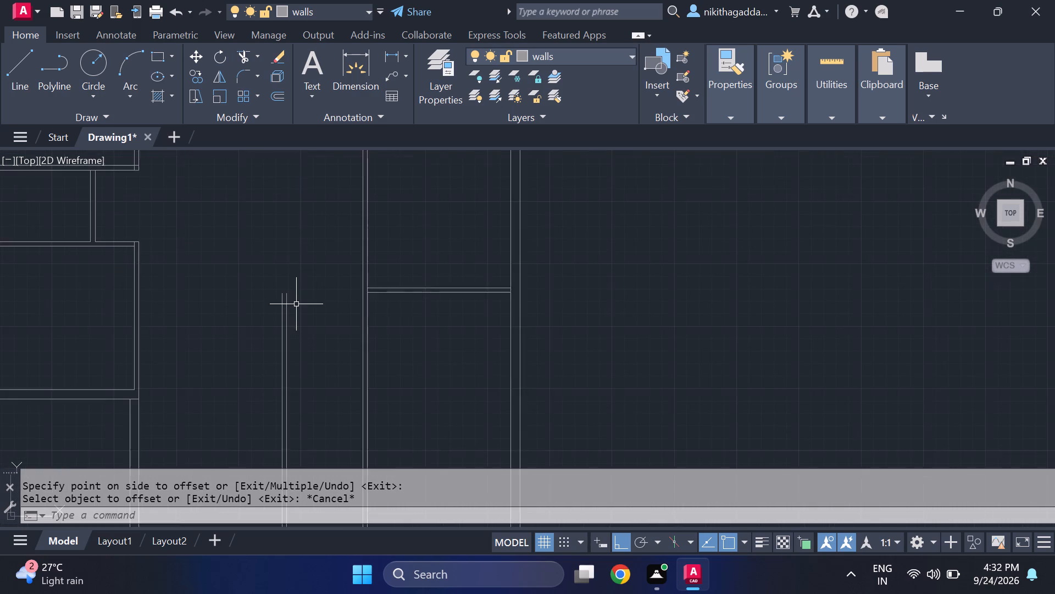
scroll(298, 302, "down", 2)
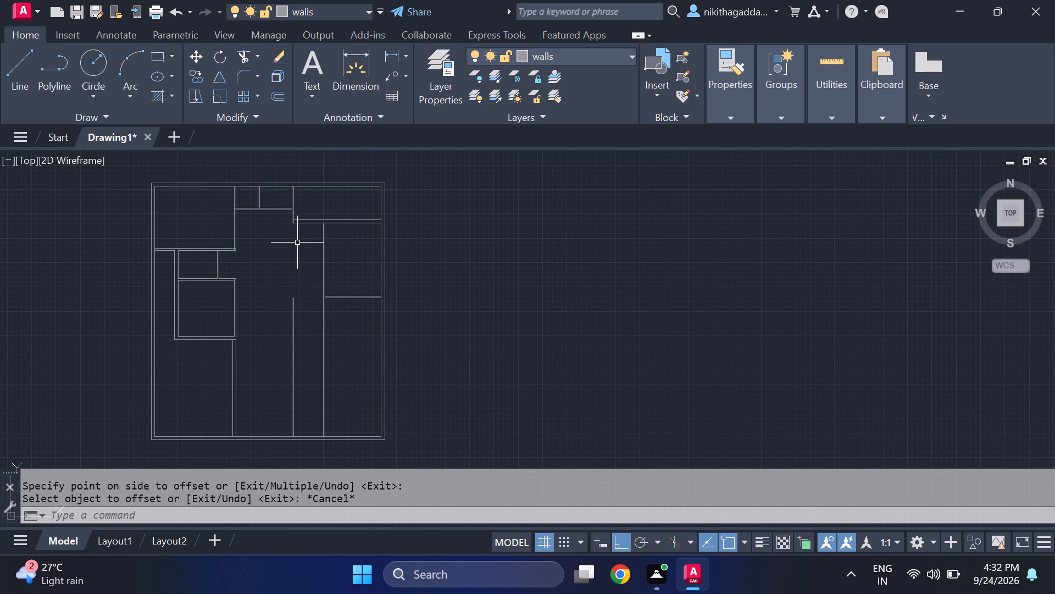
scroll(269, 222, "up", 1)
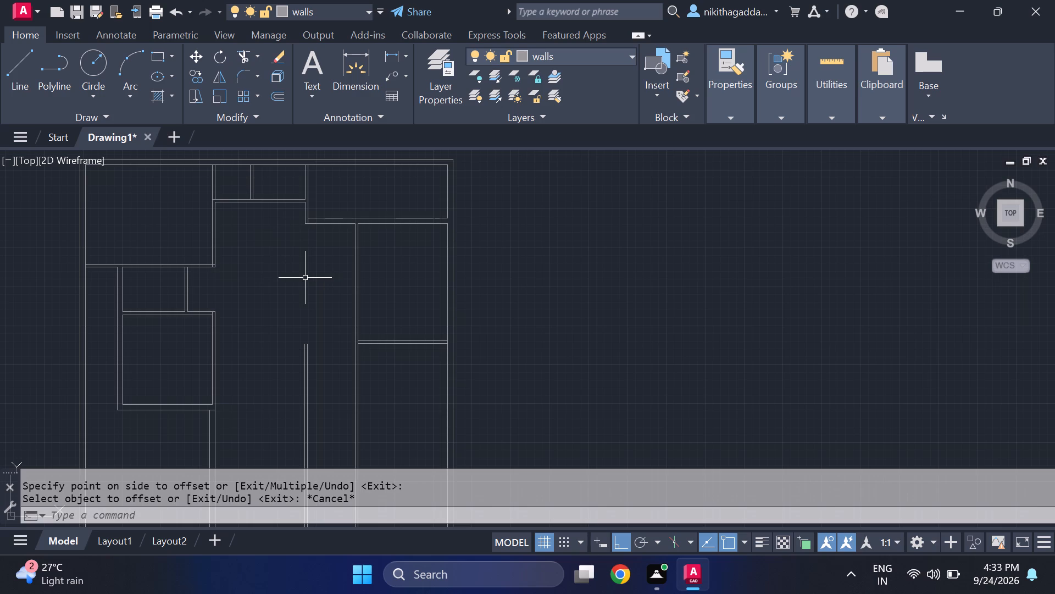
middle_click_drag(304, 282, 314, 329)
type("of")
key("Return")
type("18'8")
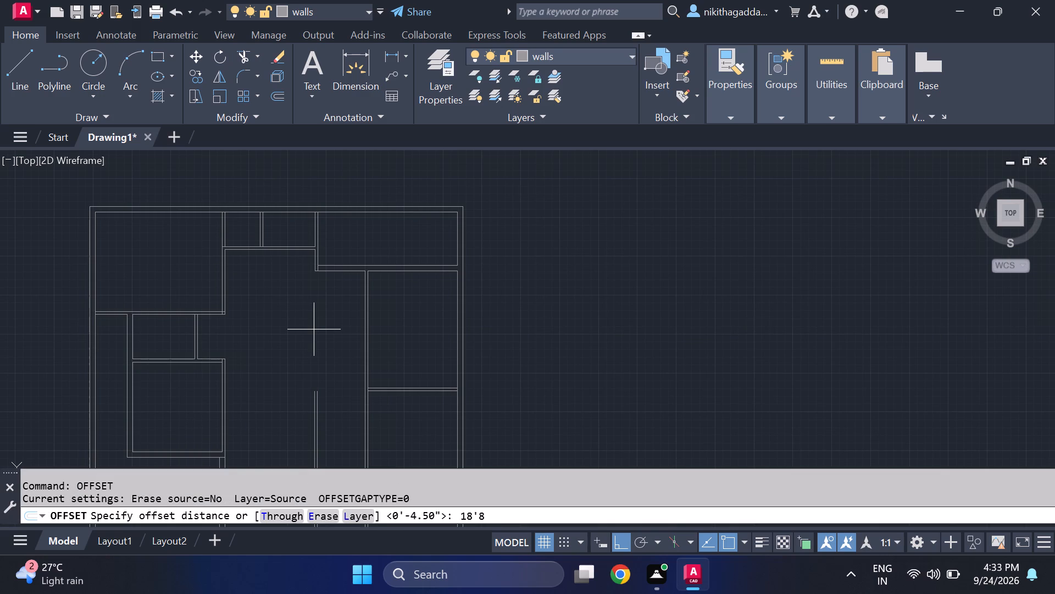
key("shift+quotedbl")
key("Return")
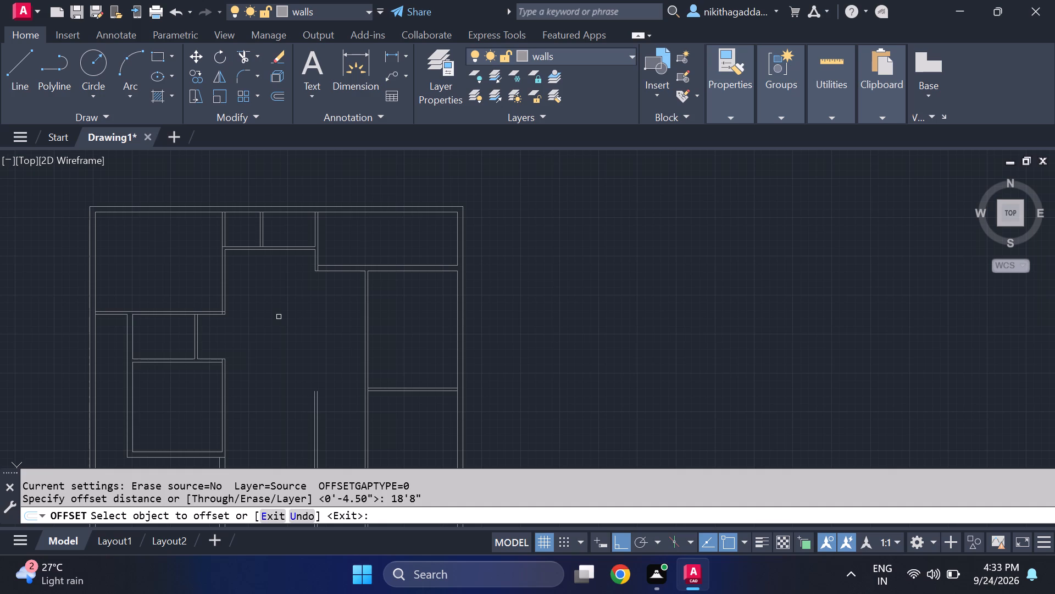
left_click(275, 250)
left_click(277, 354)
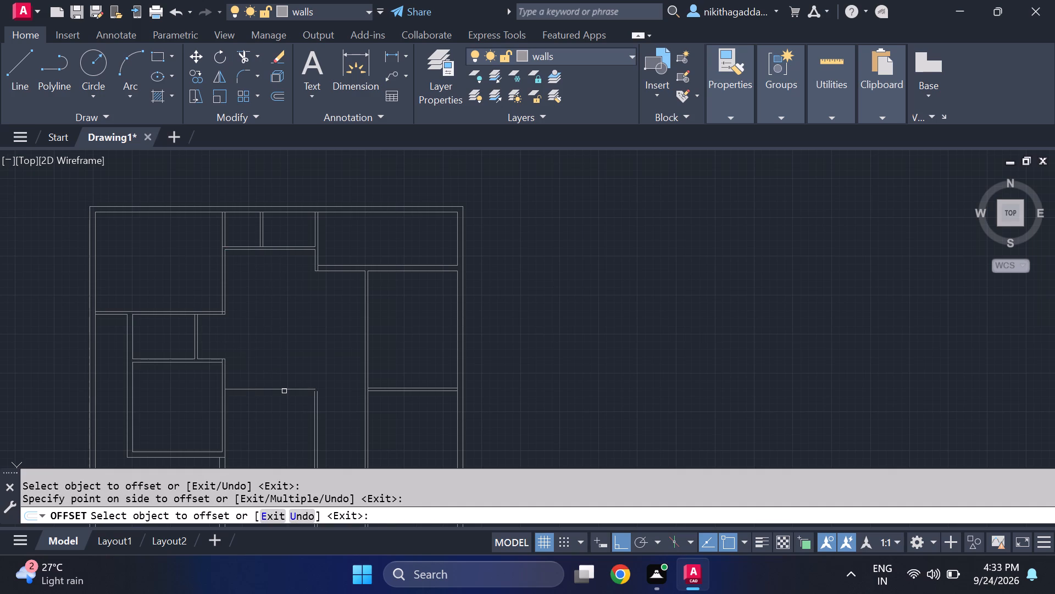
Offset the horizontal line above the lower central room 4.5" downward to form the wall's thickness.
key("Escape")
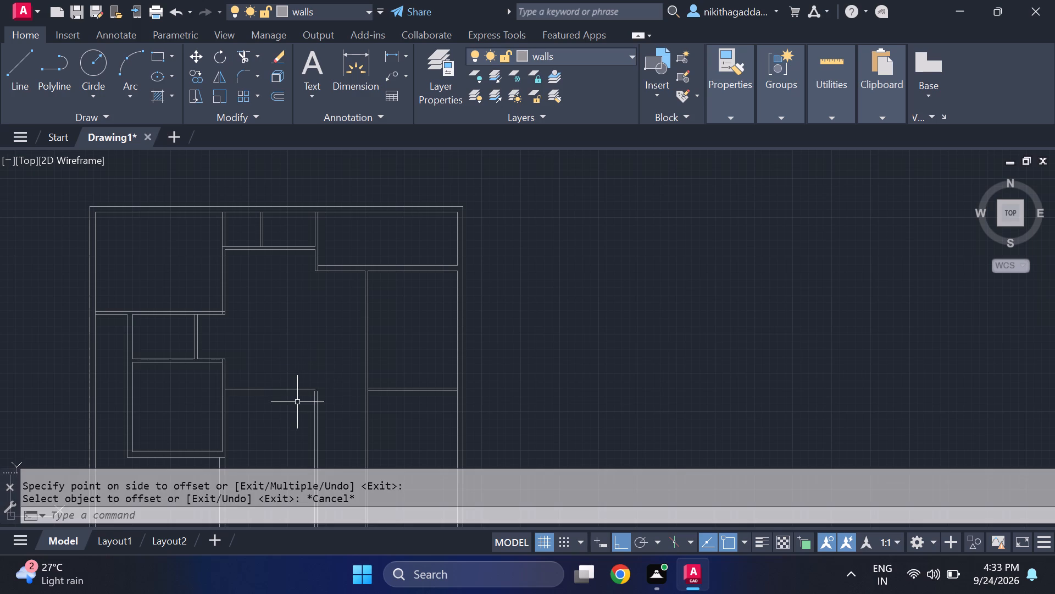
middle_click_drag(265, 392, 219, 310)
scroll(223, 322, "up", 1)
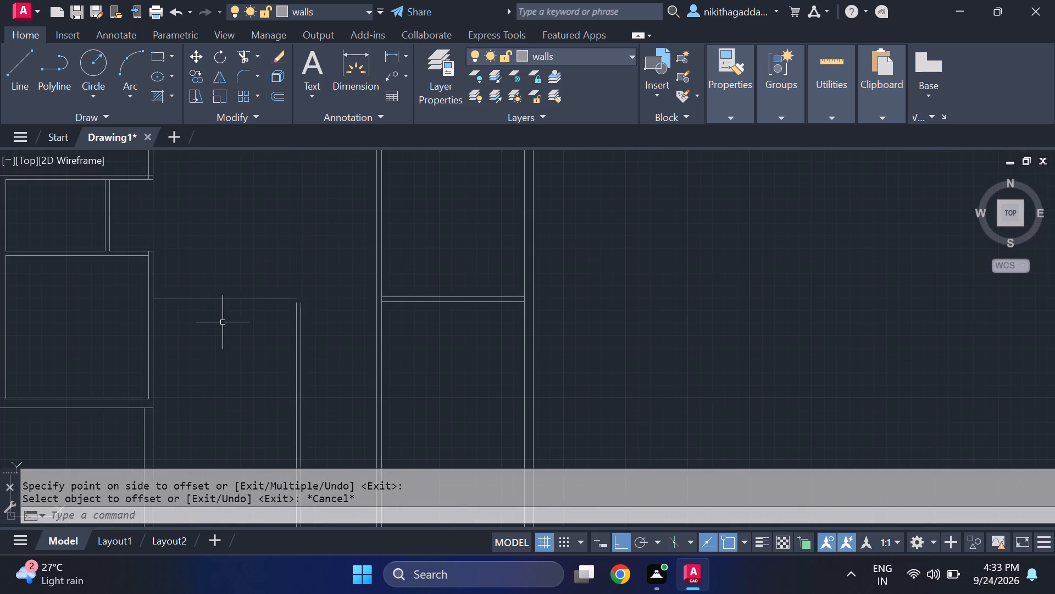
type("of")
key("Return")
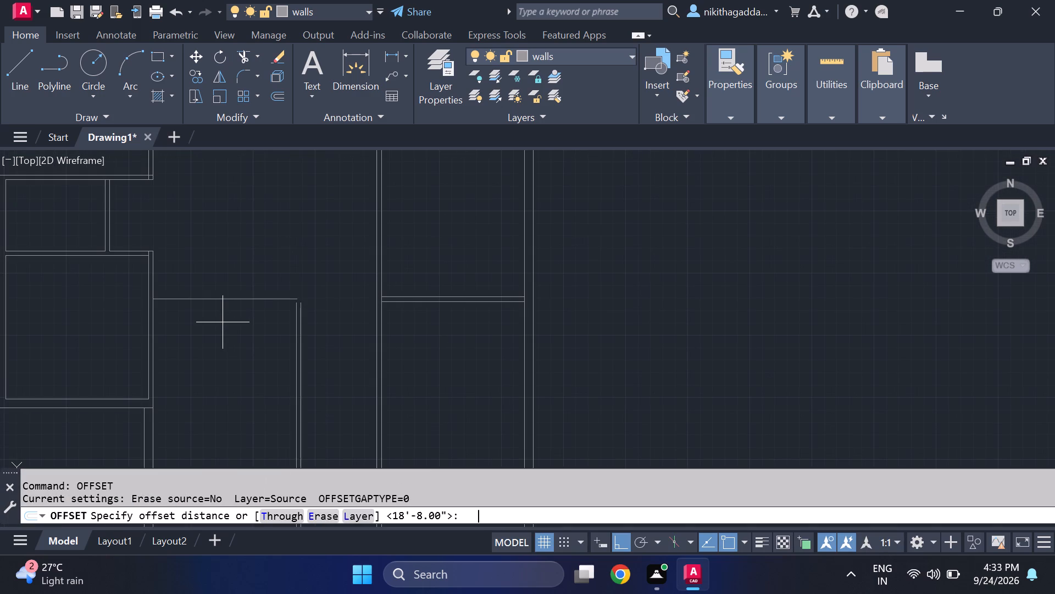
key("5")
key("BackSpace")
type("4.5")
key("shift+quotedbl")
key("Return")
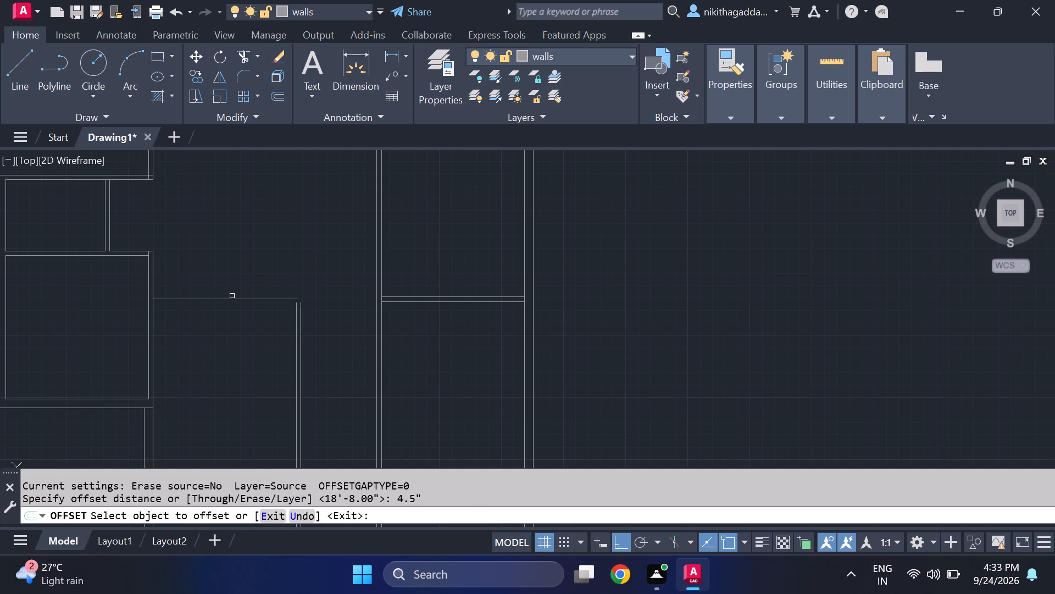
left_click(235, 299)
left_click(227, 339)
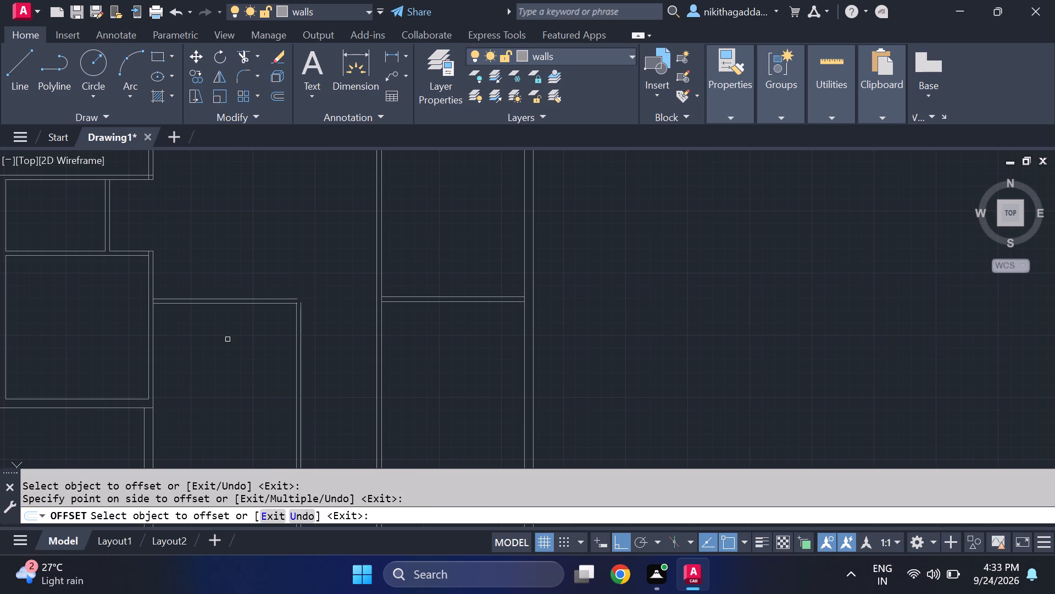
key("Escape")
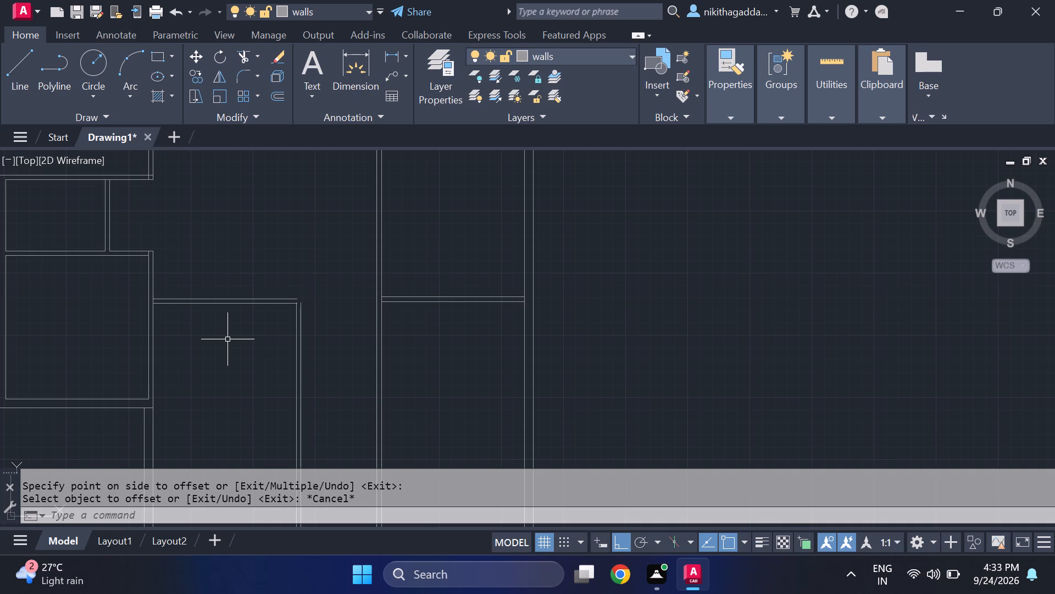
Trim the overshooting ends of the inner horizontal and vertical wall lines at the lower central room's upper-right corner.
scroll(298, 292, "up", 2)
scroll(299, 296, "down", 2)
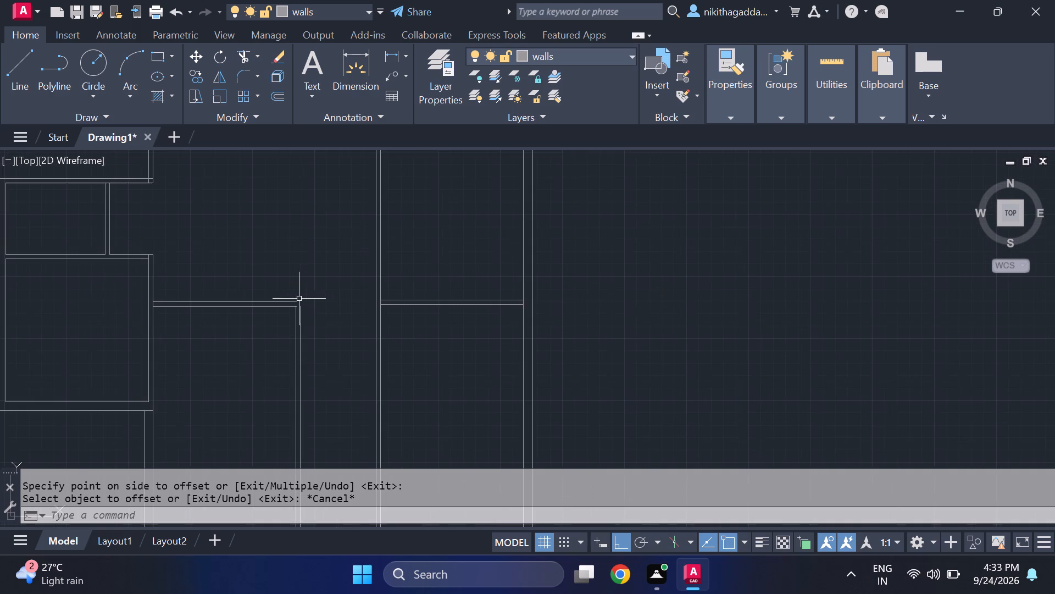
scroll(299, 318, "down", 1)
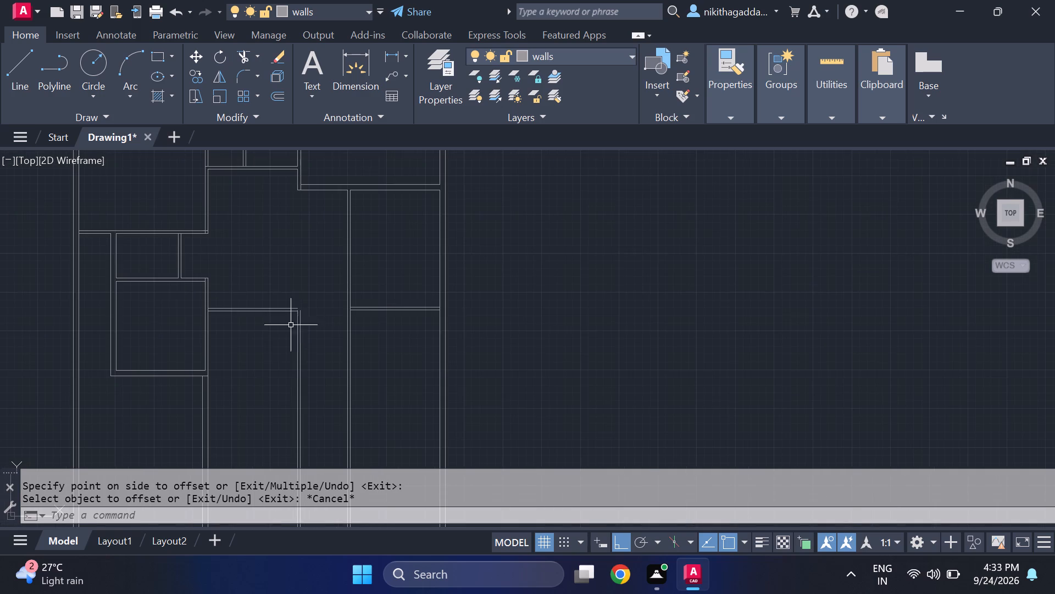
scroll(299, 302, "up", 4)
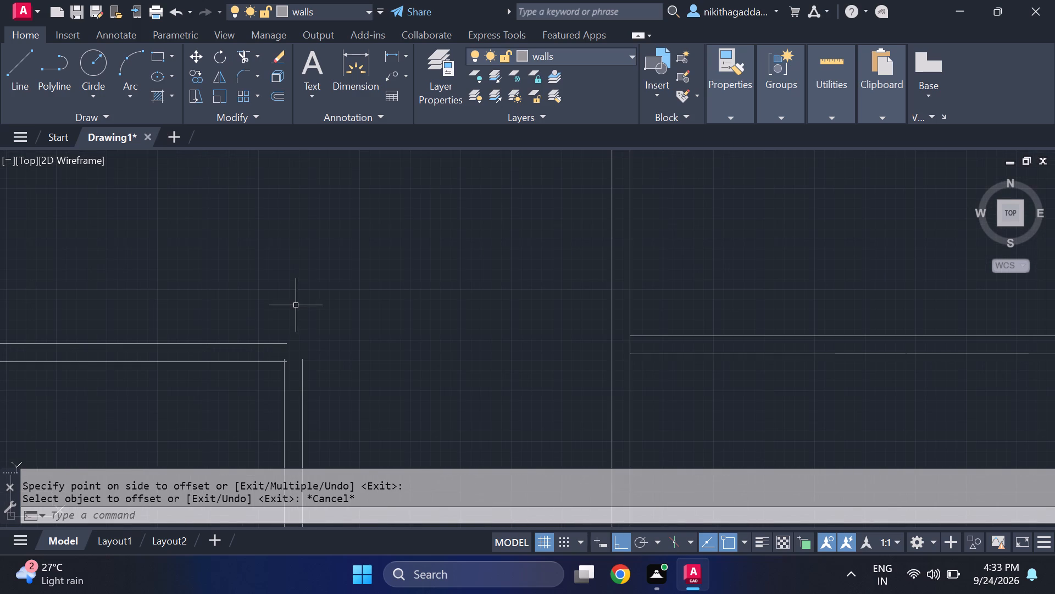
scroll(281, 369, "up", 2)
scroll(298, 362, "down", 2)
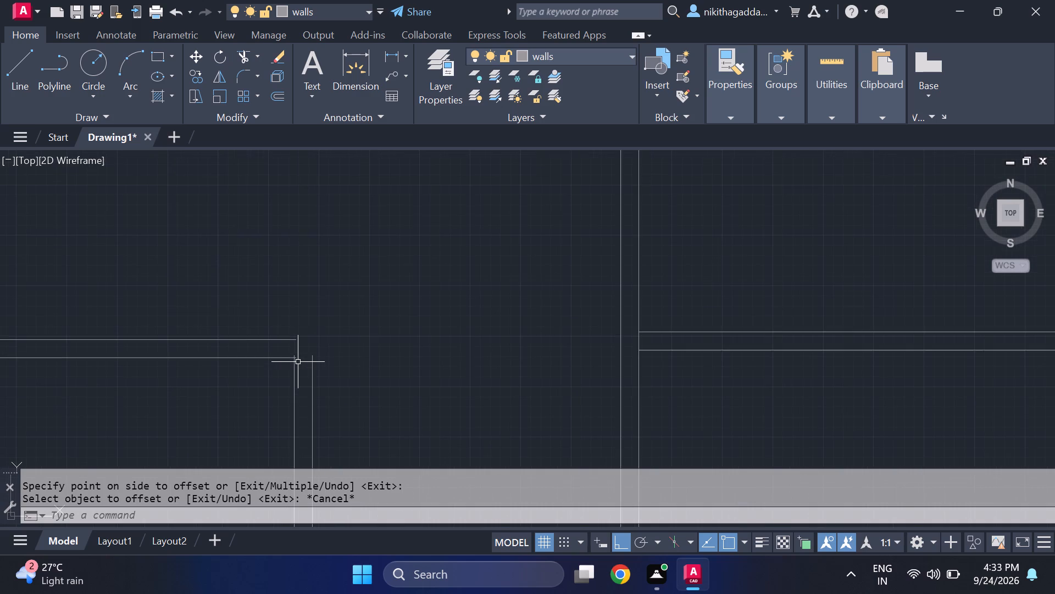
scroll(297, 362, "down", 4)
middle_click_drag(254, 363, 240, 306)
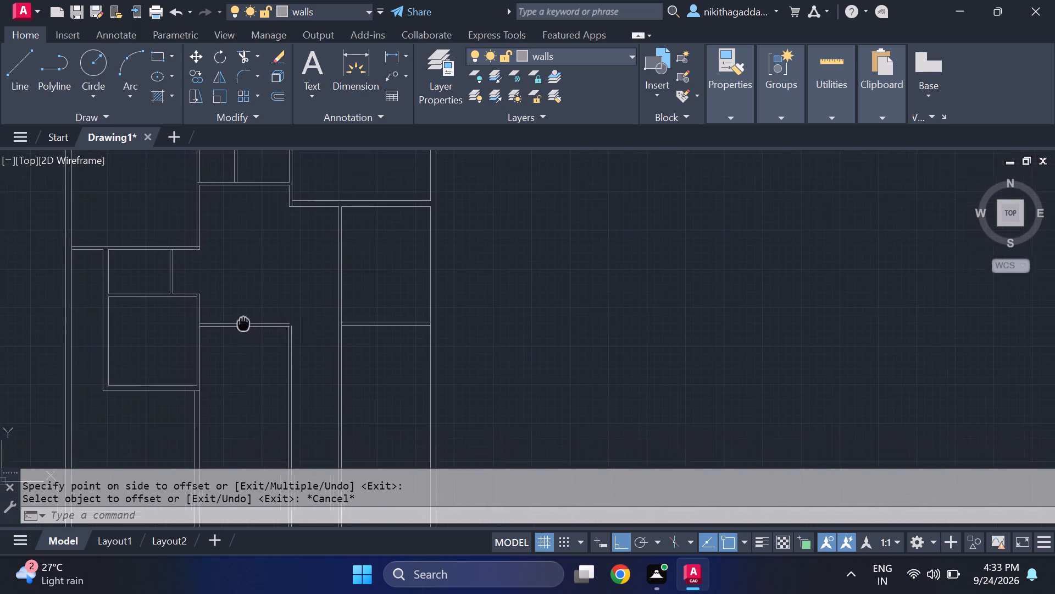
middle_click_drag(240, 306, 202, 263)
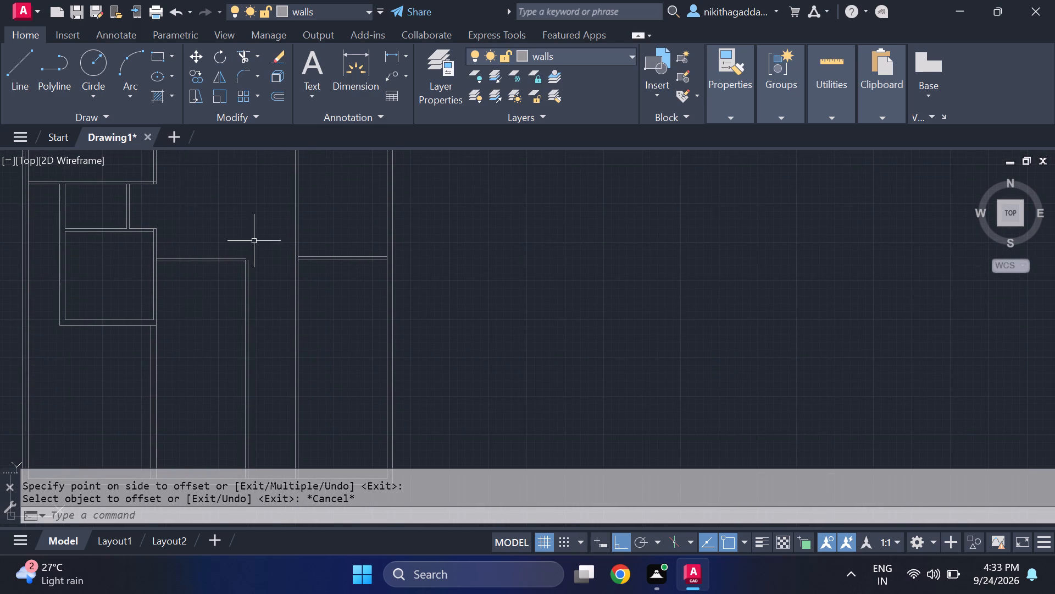
scroll(249, 237, "up", 3)
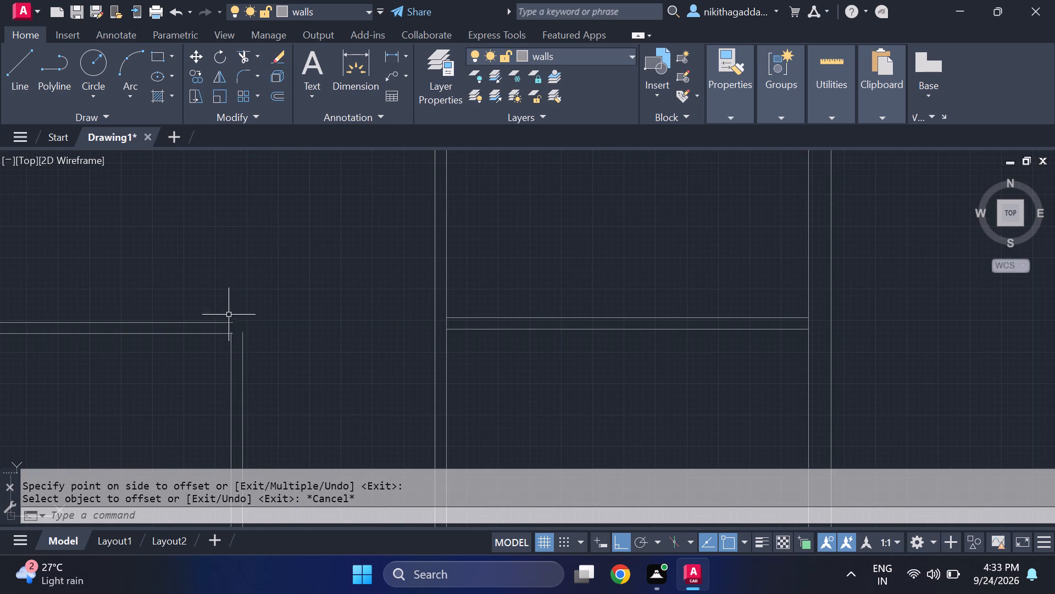
scroll(265, 306, "up", 1)
scroll(266, 307, "down", 4)
scroll(256, 315, "up", 5)
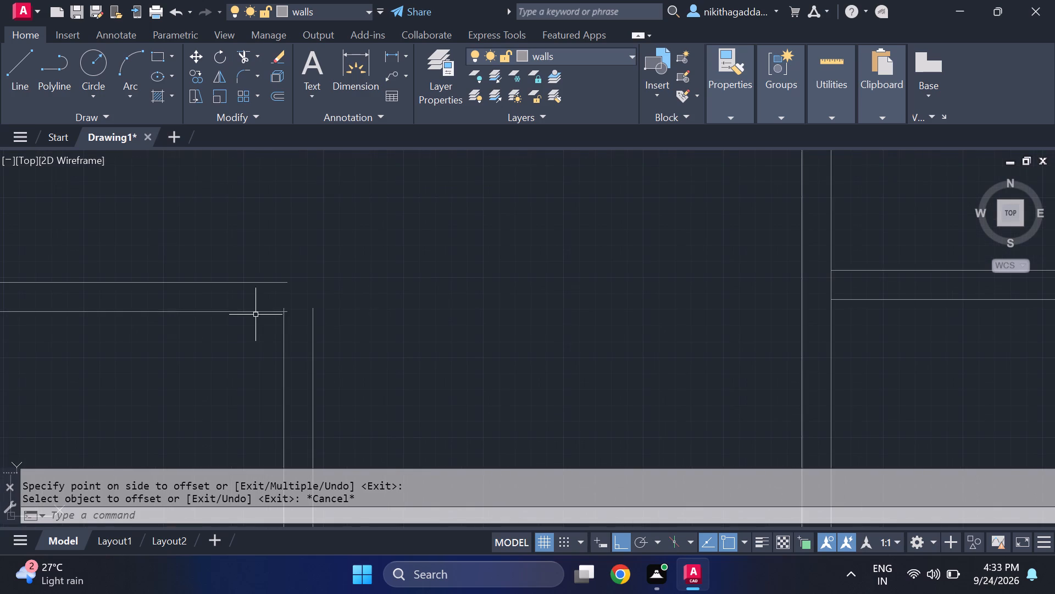
type("tr")
key("Return")
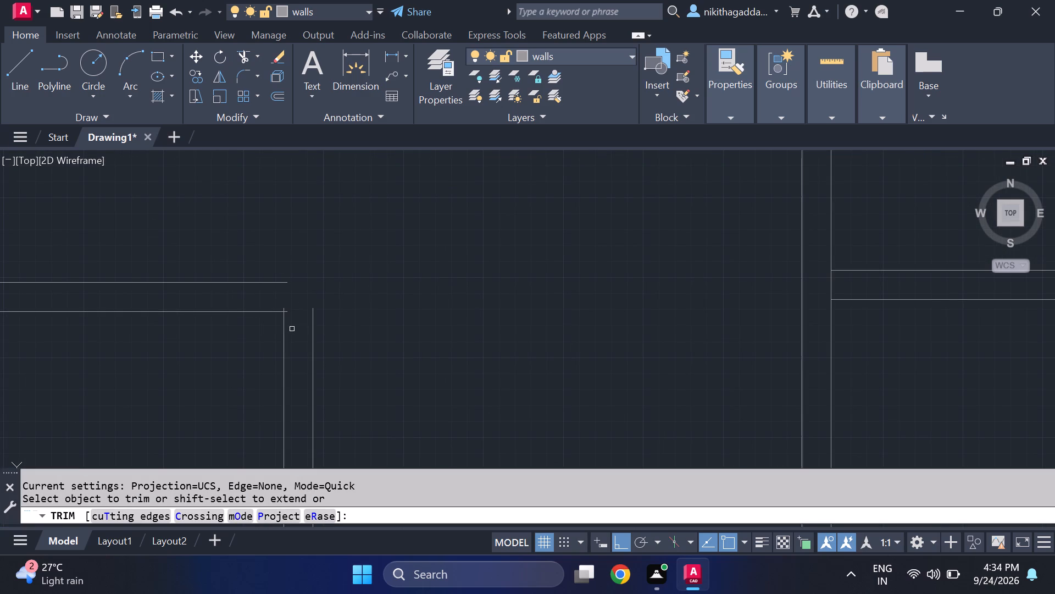
scroll(286, 302, "up", 4)
left_click(270, 359)
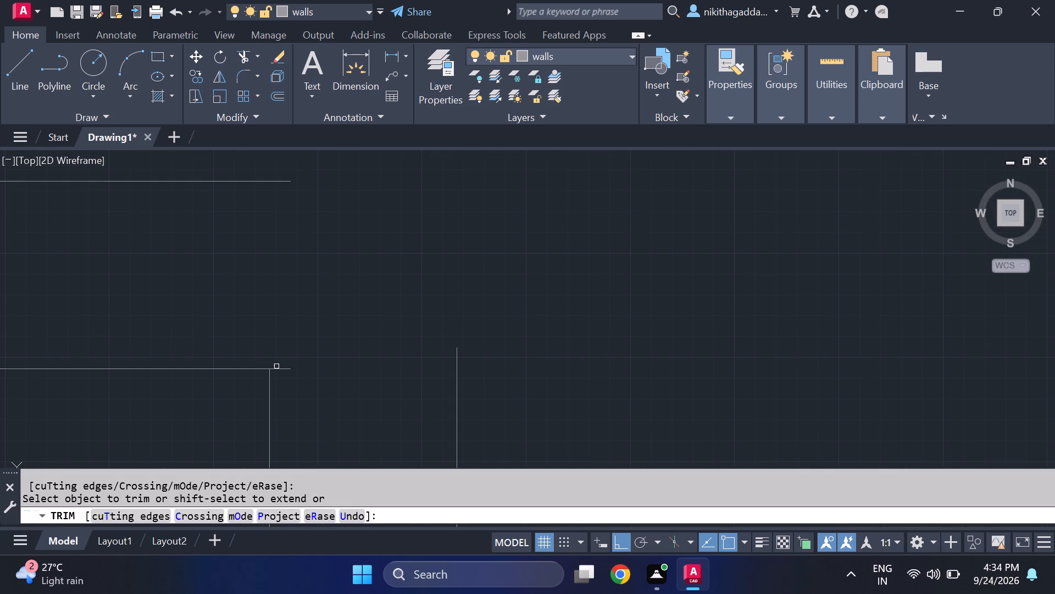
left_click(279, 371)
scroll(326, 327, "down", 6)
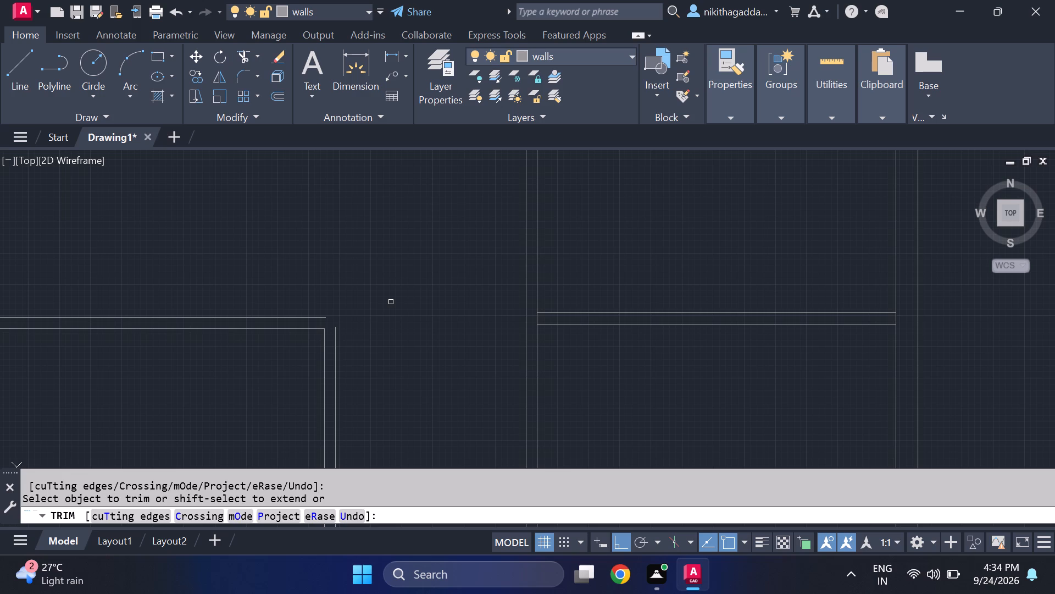
key("Escape")
Draw lines from the outer vertical line's top end up and across to the upper horizontal line's end, closing the central room's wall corner.
scroll(226, 299, "down", 4)
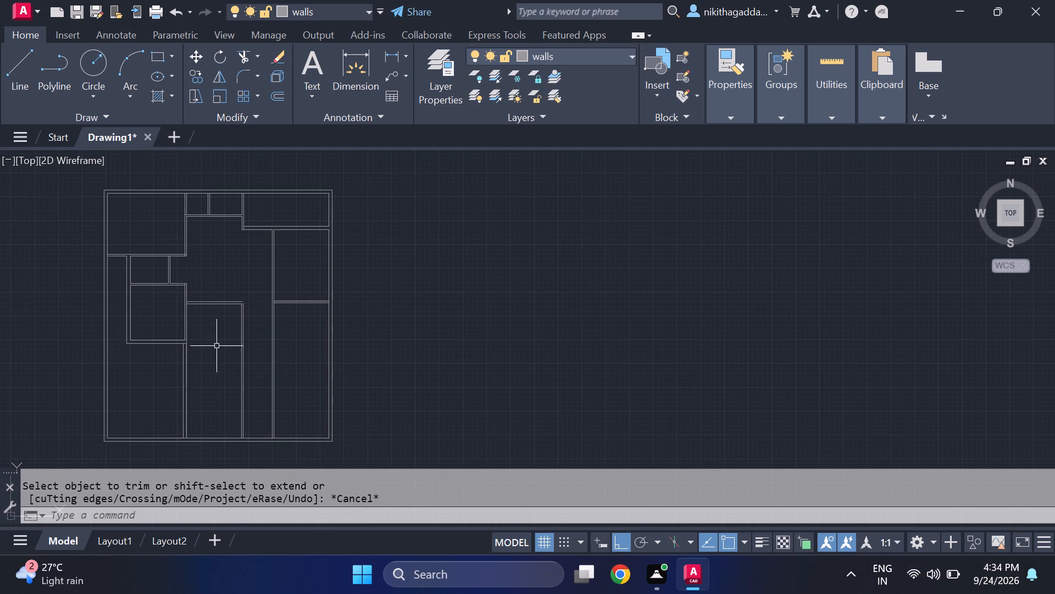
scroll(199, 339, "up", 3)
middle_click_drag(281, 310, 254, 354)
scroll(331, 179, "up", 2)
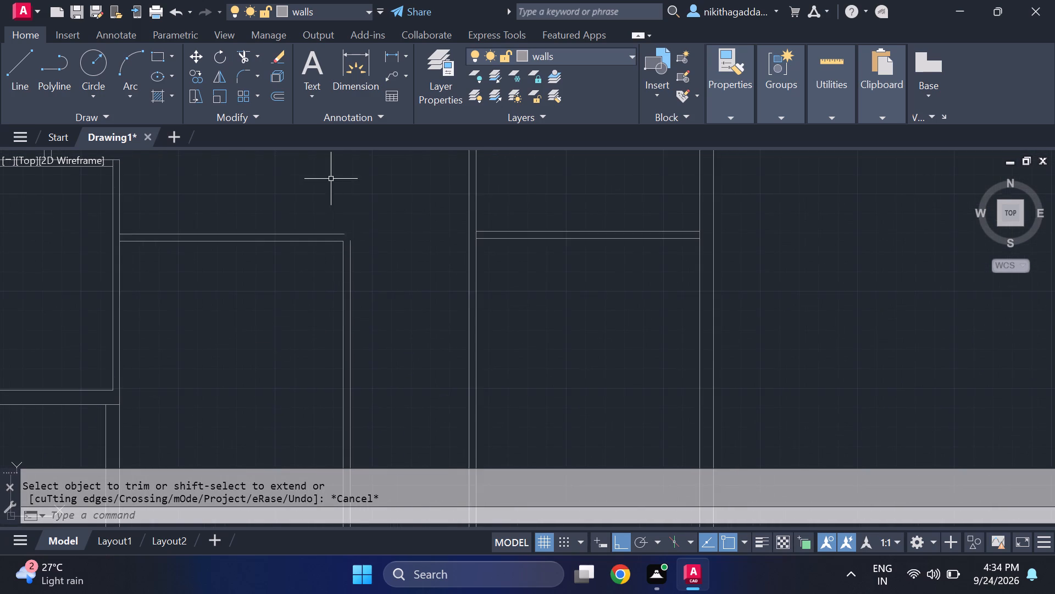
scroll(331, 179, "up", 1)
scroll(373, 253, "down", 1)
key("l")
key("Return")
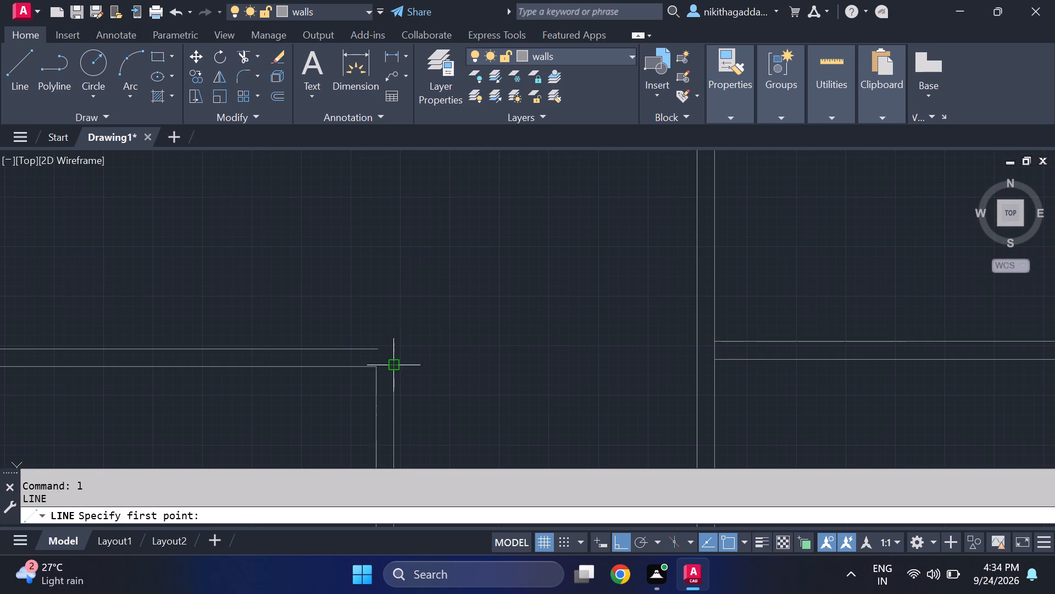
left_click(394, 362)
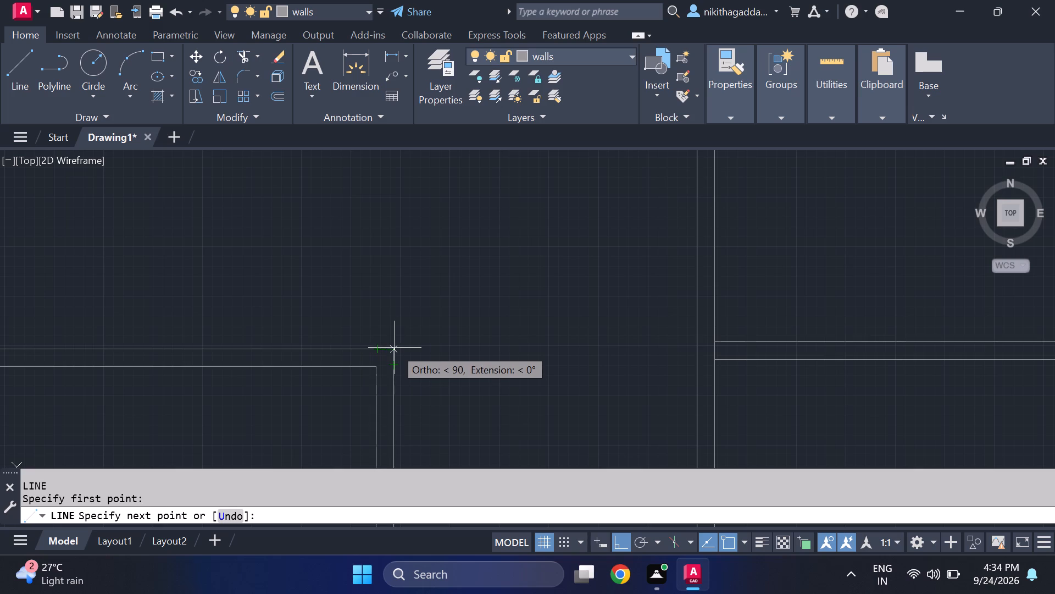
left_click(395, 348)
left_click(376, 351)
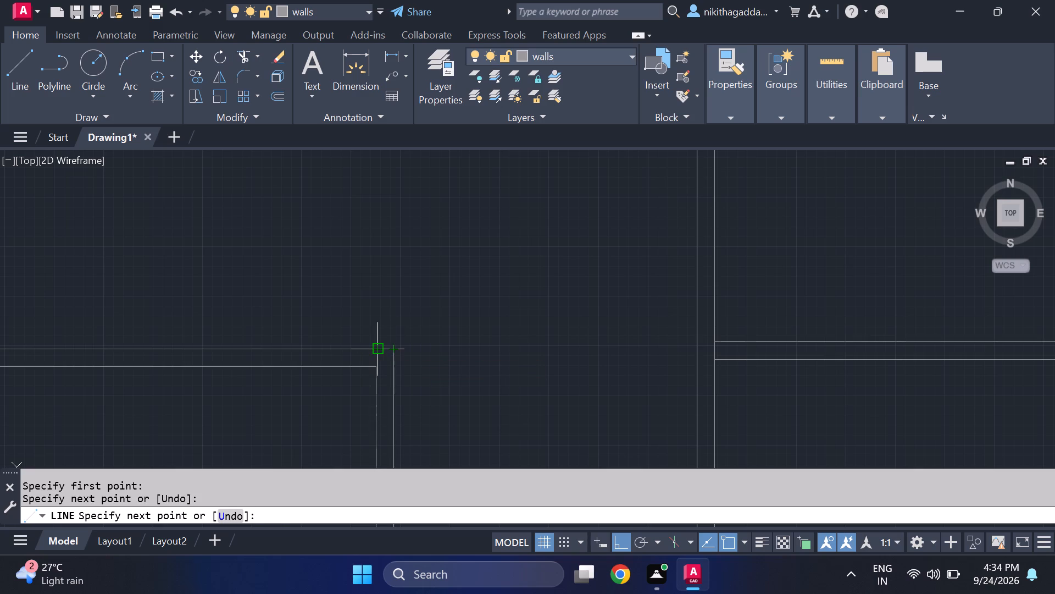
key("Escape")
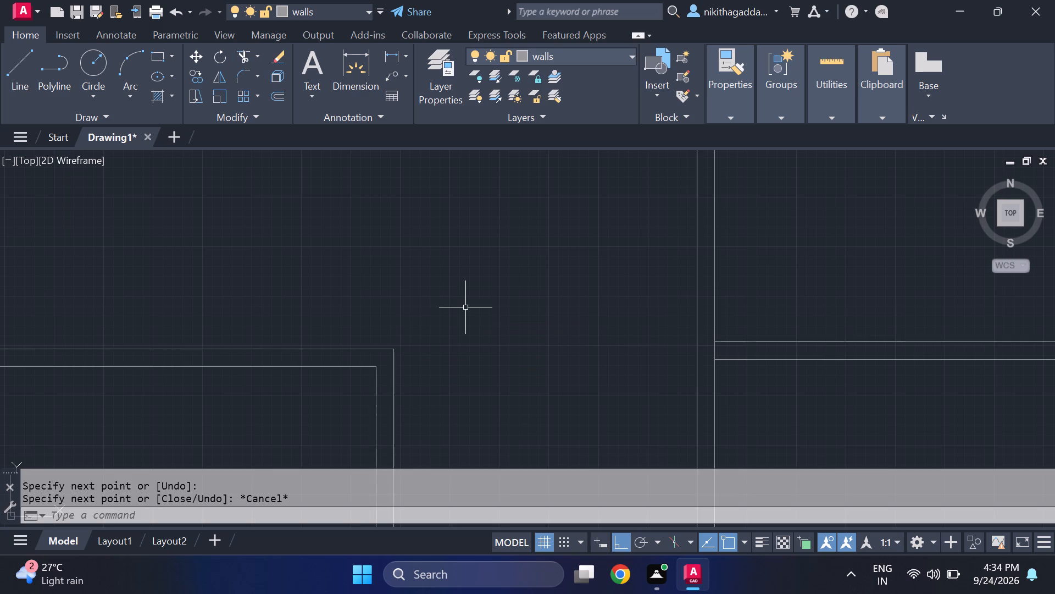
Offset the lower line of the lower central room's top wall 14'8" downward into the room.
scroll(431, 304, "down", 6)
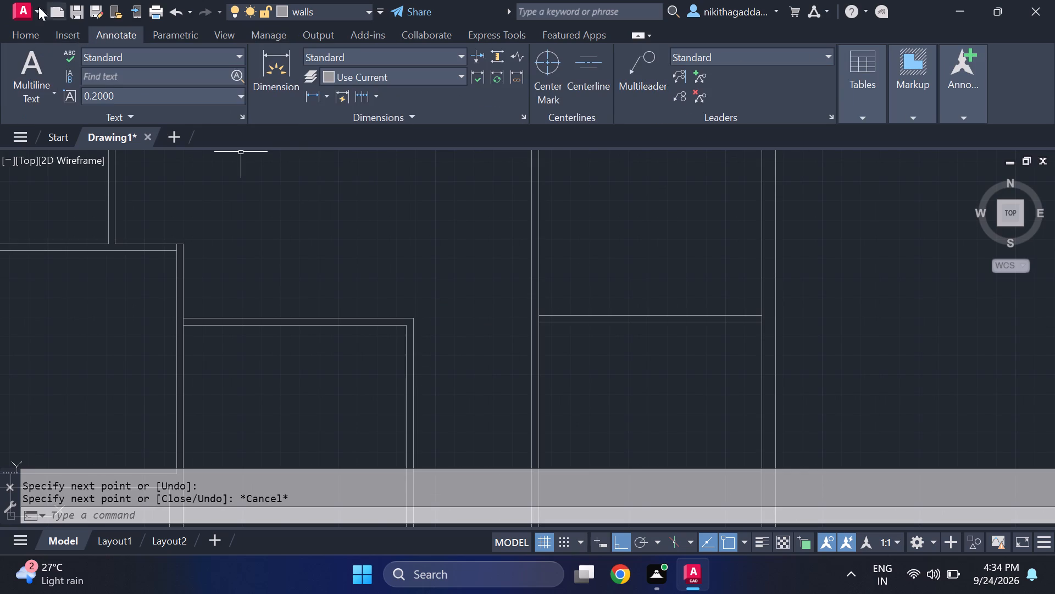
left_click(23, 31)
scroll(264, 204, "down", 3)
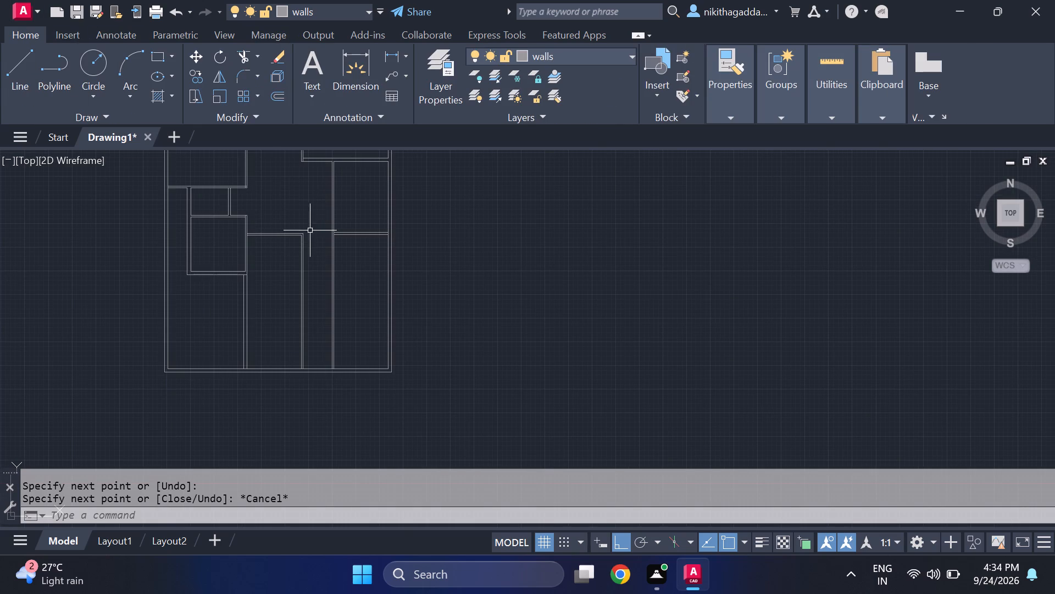
middle_click_drag(309, 232, 296, 247)
middle_click_drag(289, 259, 247, 298)
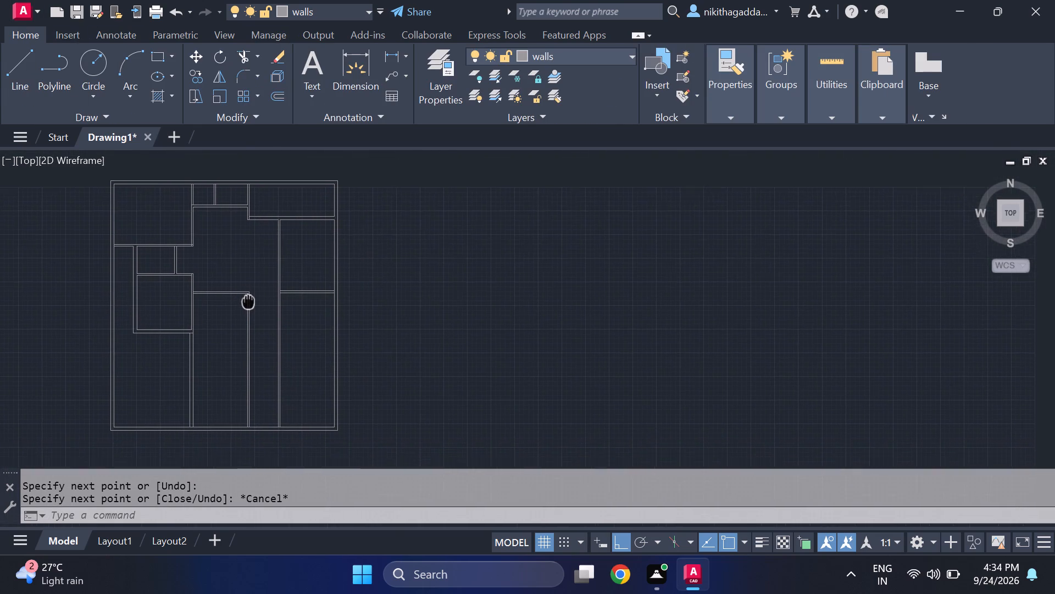
middle_click_drag(247, 298, 238, 273)
scroll(237, 260, "up", 1)
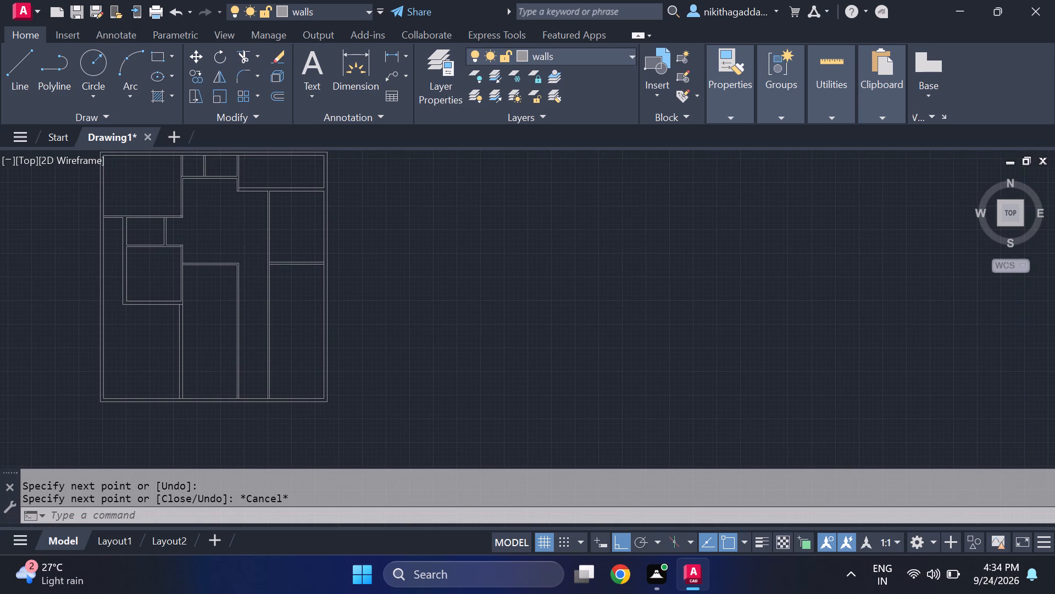
middle_click_drag(207, 287, 199, 191)
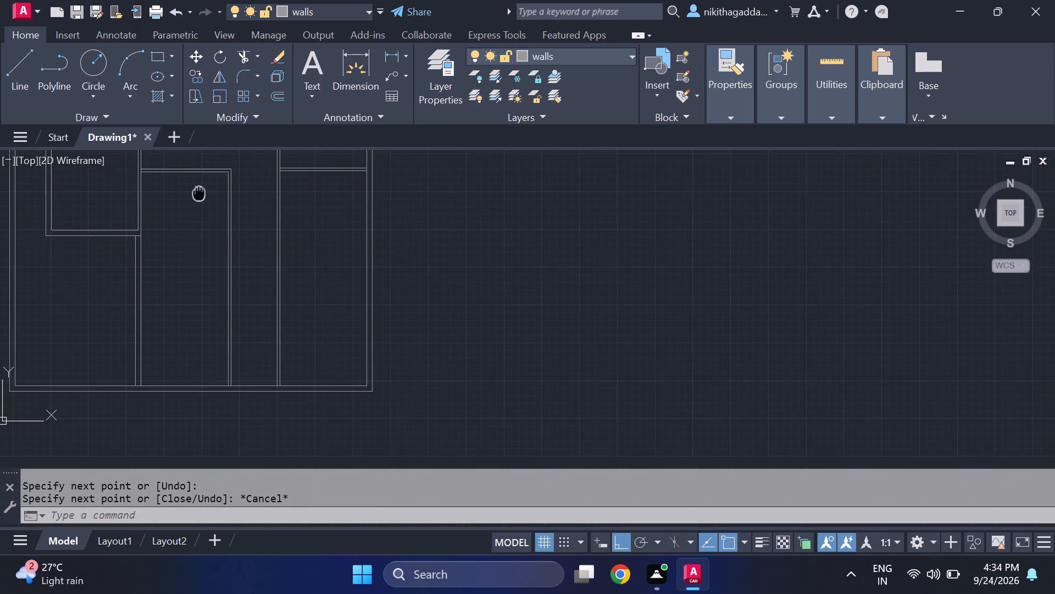
middle_click_drag(199, 191, 229, 271)
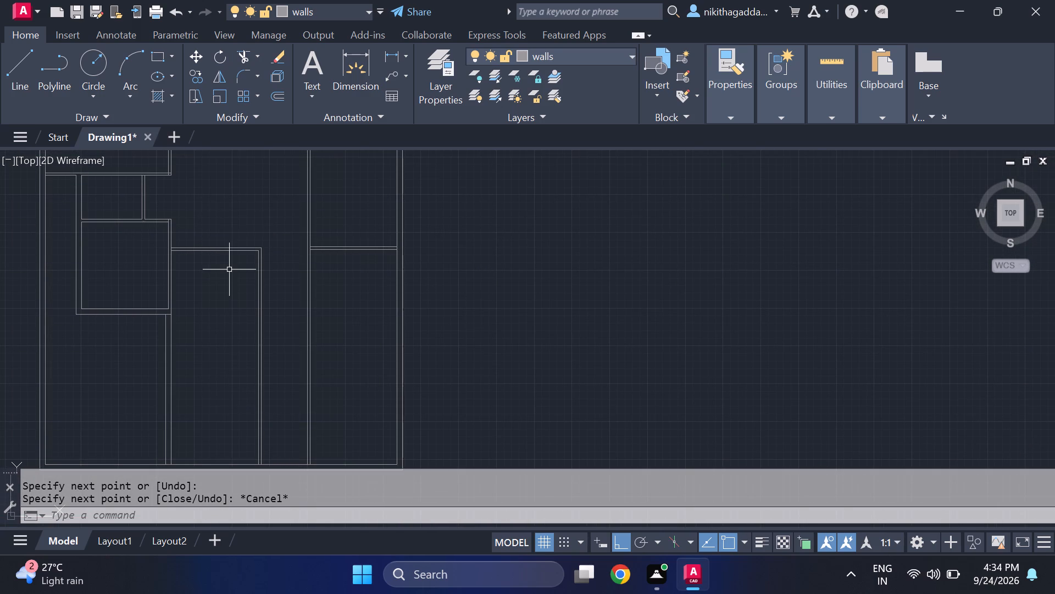
scroll(206, 302, "up", 2)
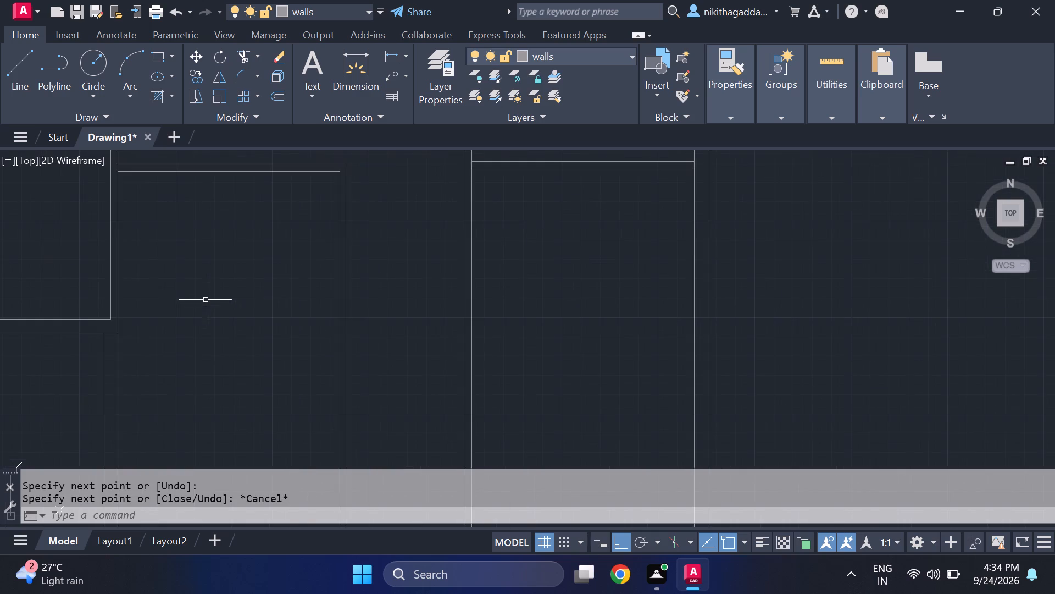
scroll(206, 300, "down", 2)
type("of")
key("Return")
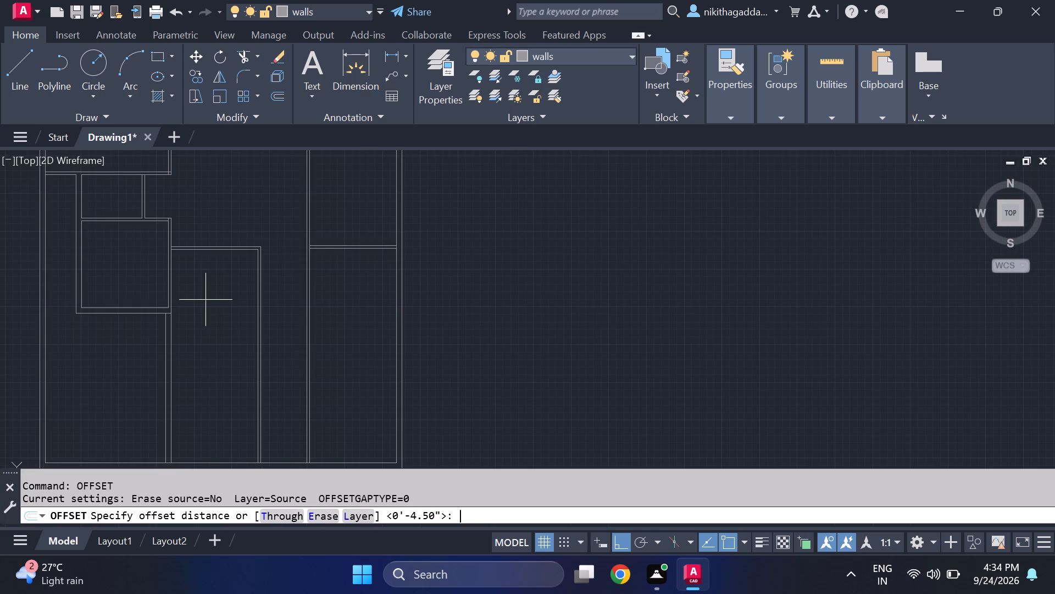
type("14'")
key("8")
key("shift+quotedbl")
key("Return")
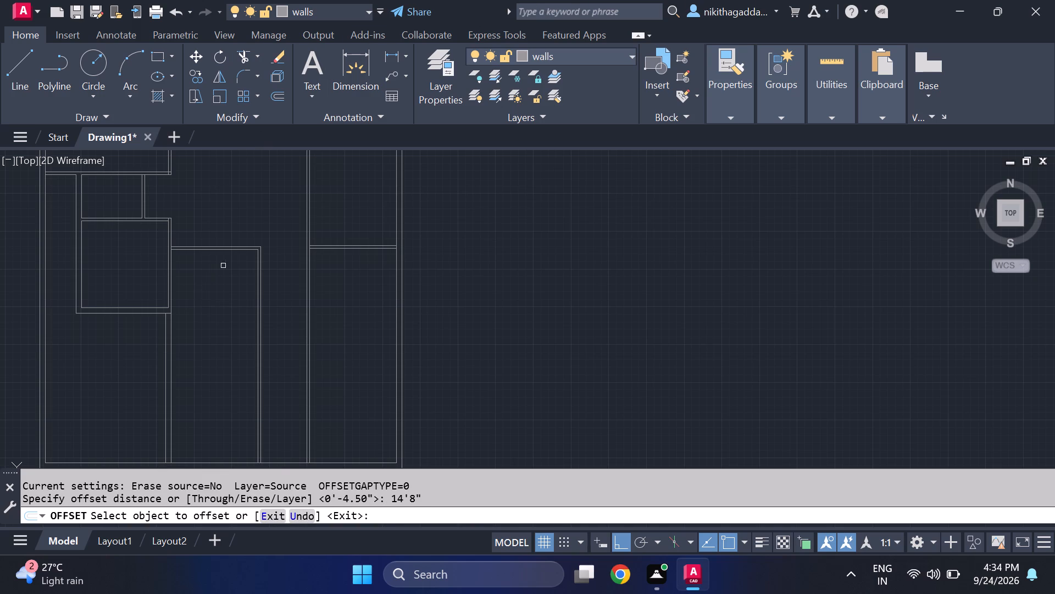
left_click(235, 250)
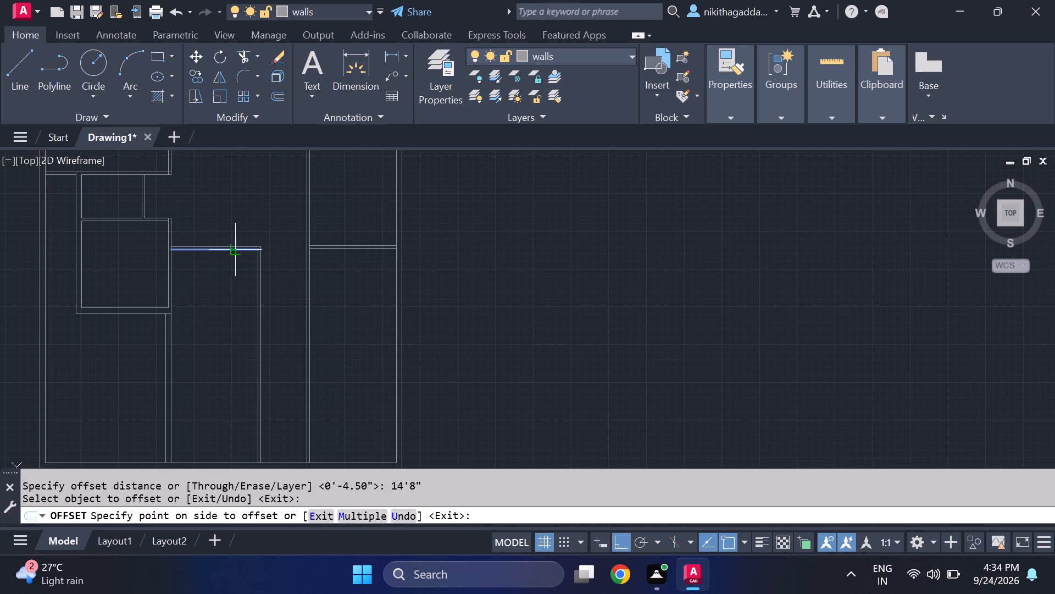
left_click(210, 383)
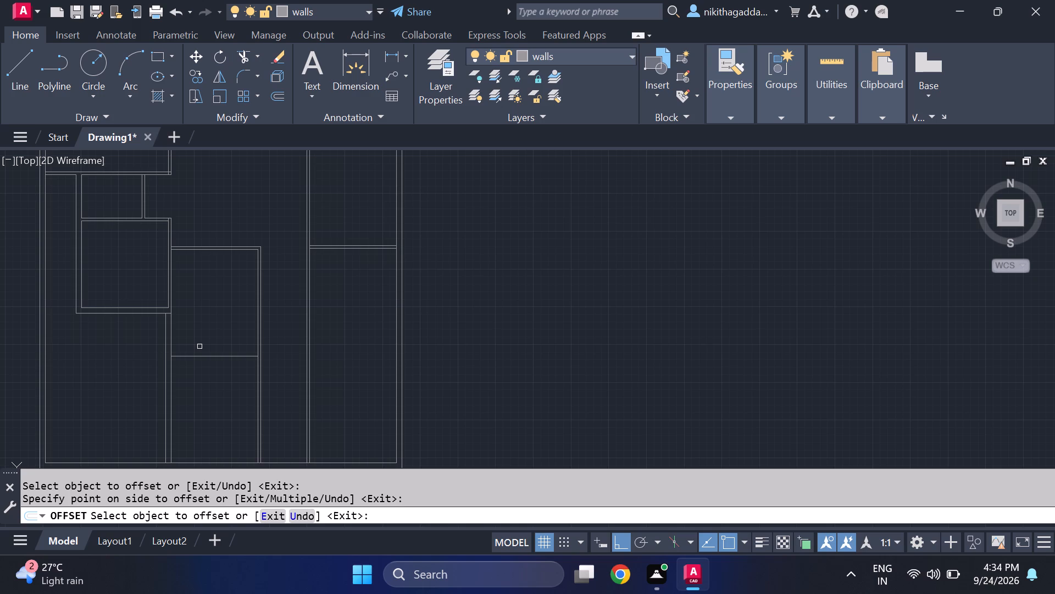
key("Escape")
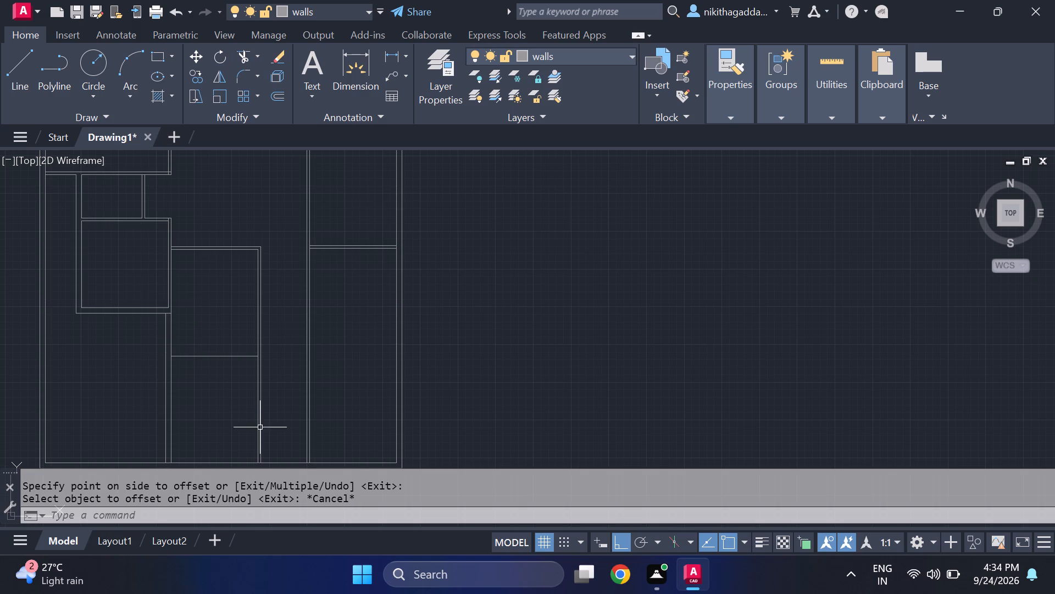
Offset the horizontal line crossing the lower central room 9" downward to form the dividing wall's thickness.
middle_click_drag(208, 387, 236, 321)
scroll(236, 277, "up", 1)
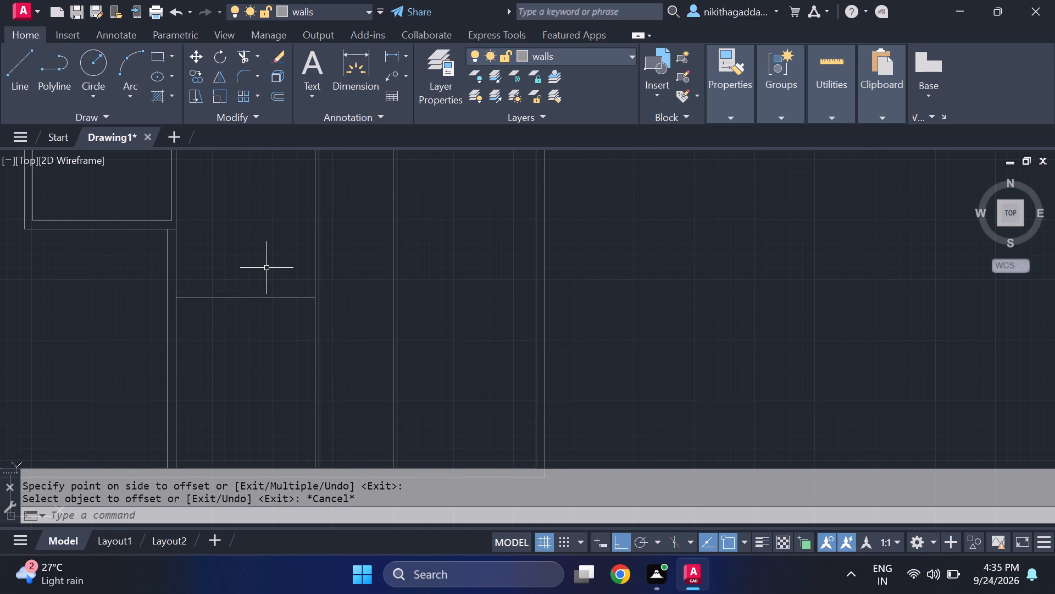
scroll(261, 290, "up", 1)
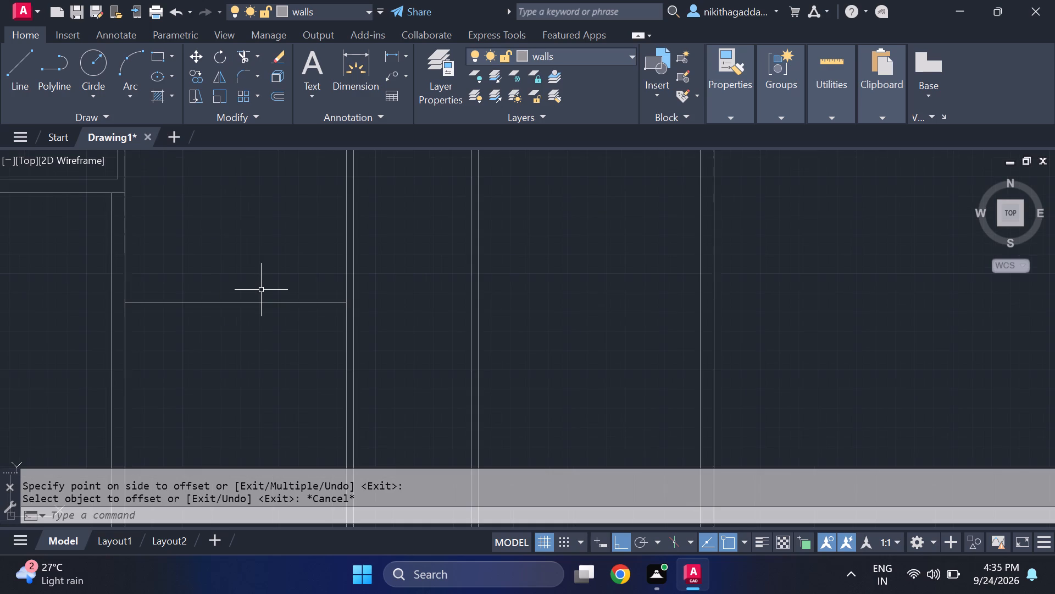
middle_click_drag(261, 289, 186, 276)
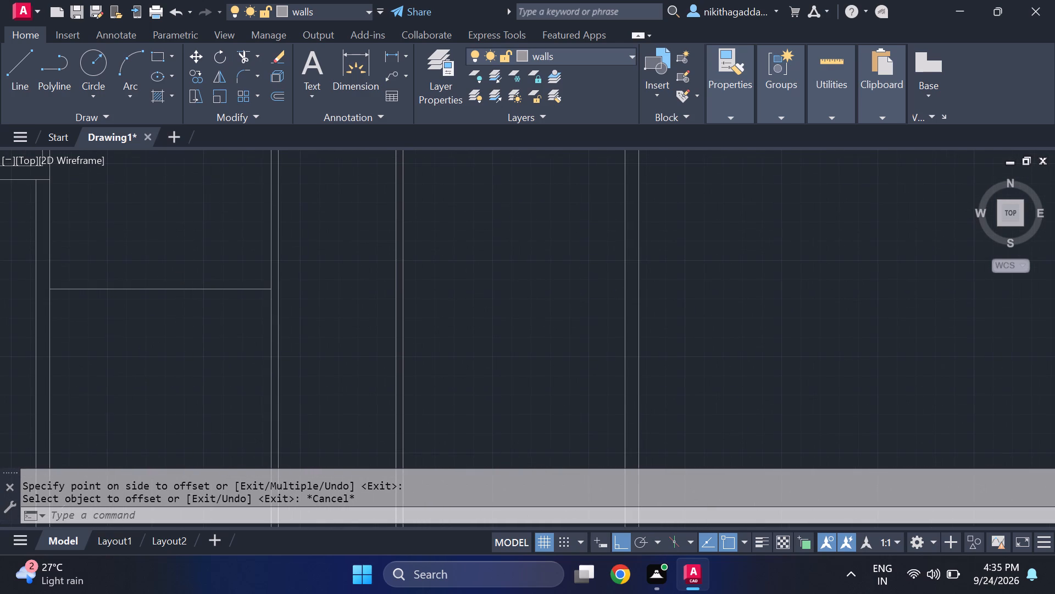
scroll(188, 278, "down", 4)
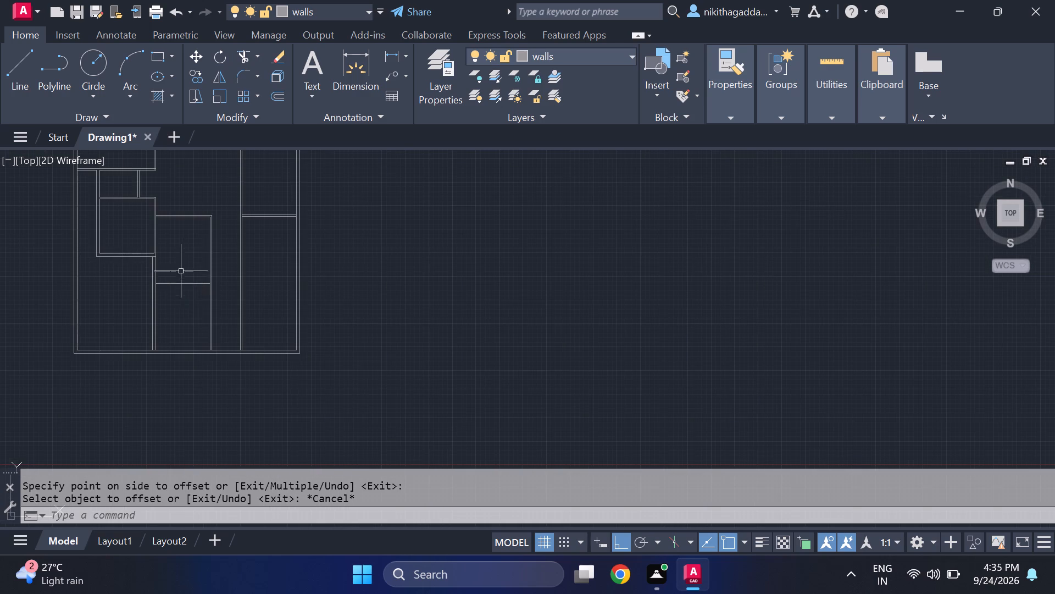
scroll(181, 271, "up", 3)
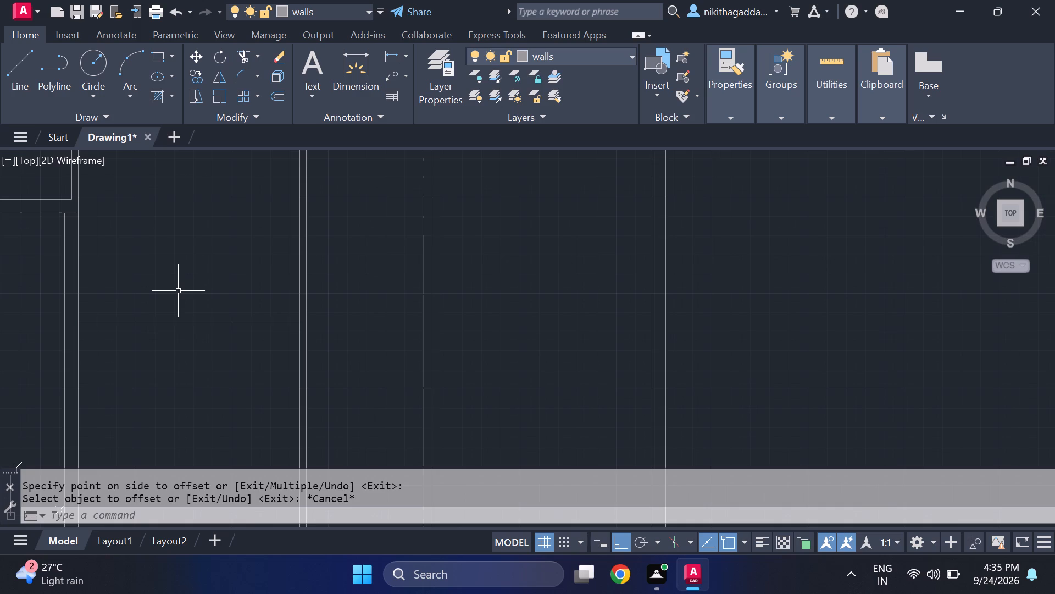
type("of")
key("Return")
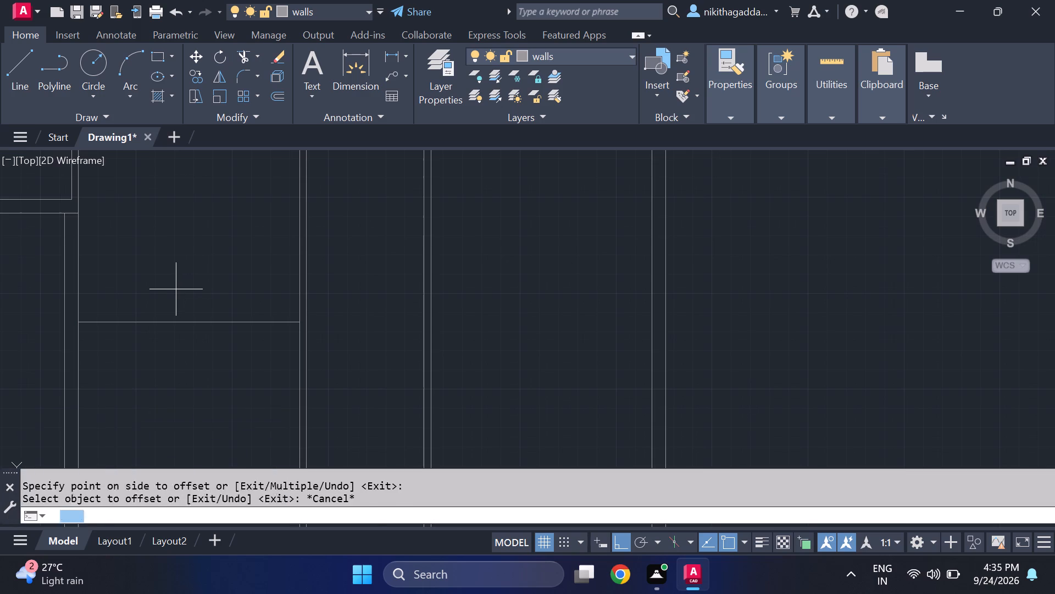
key("9")
key("shift+quotedbl")
key("Return")
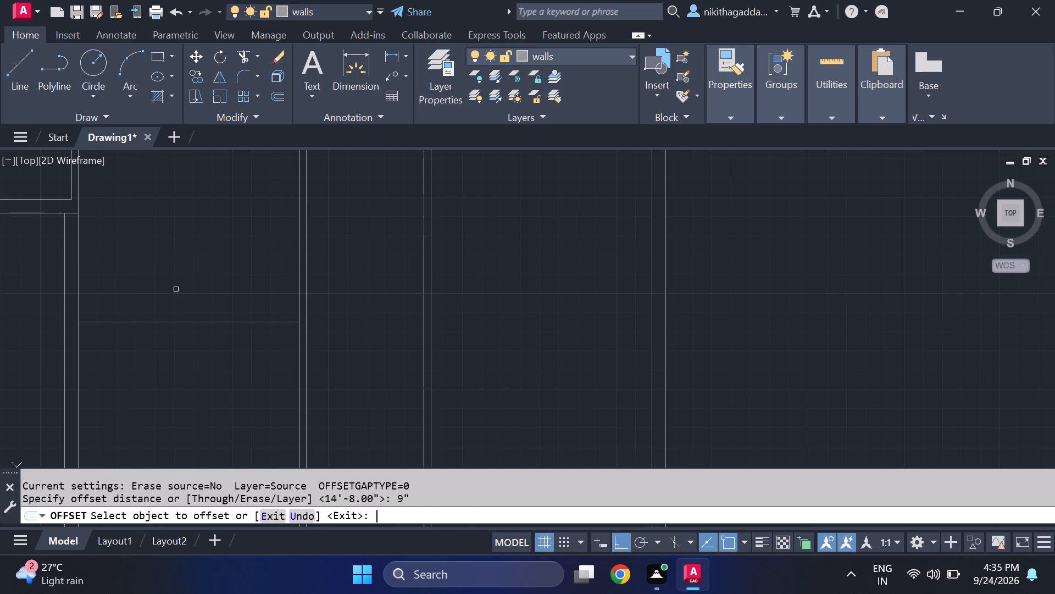
left_click(145, 322)
left_click(136, 381)
key("Escape")
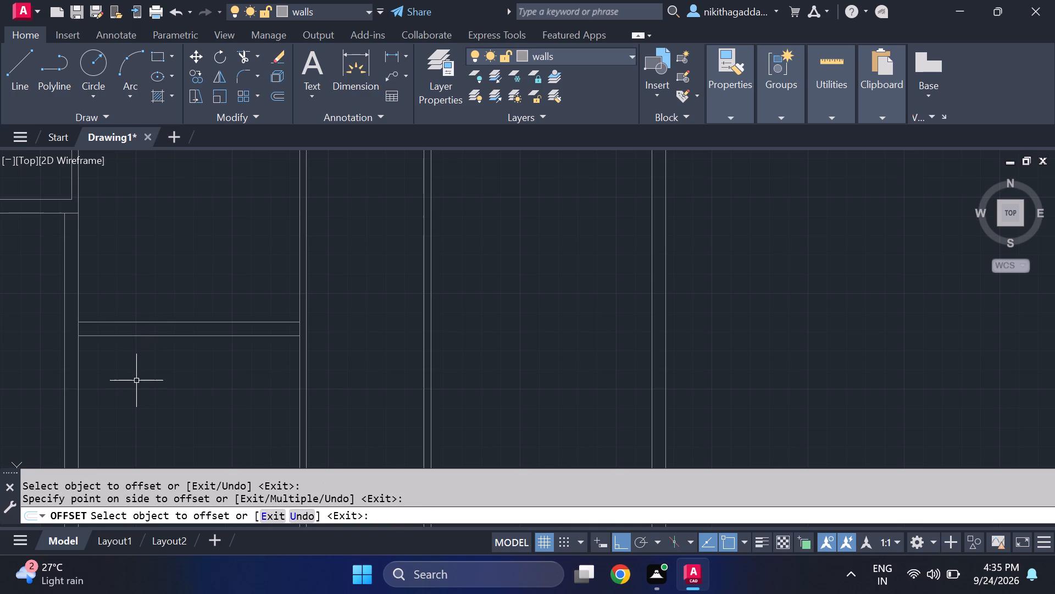
Examine the lower central room's dividing wall, the adjacent passage and the rooms along the plan's east side.
scroll(160, 282, "down", 4)
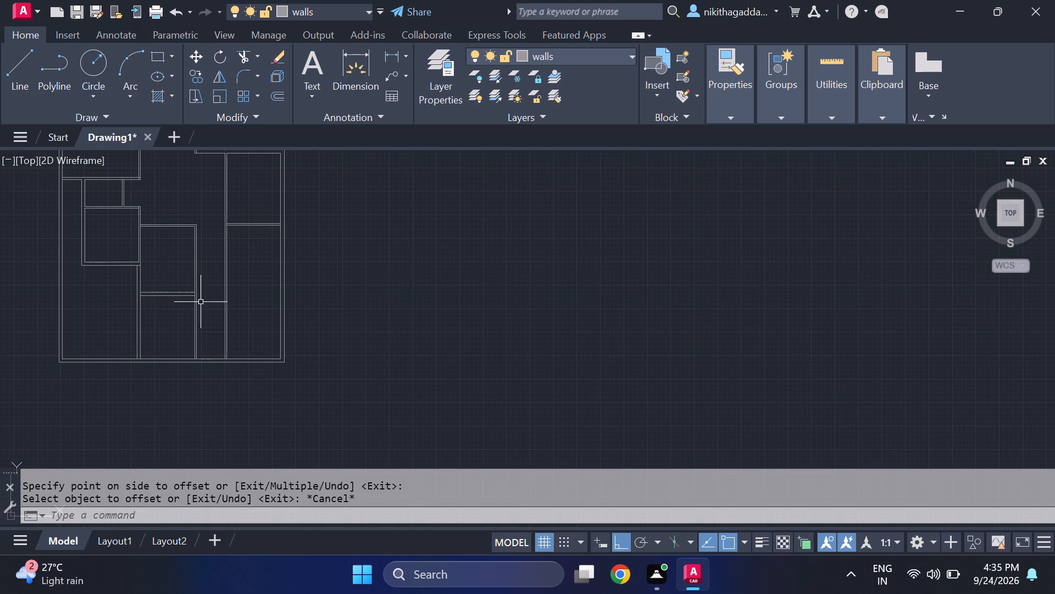
scroll(207, 276, "up", 2)
scroll(207, 274, "down", 1)
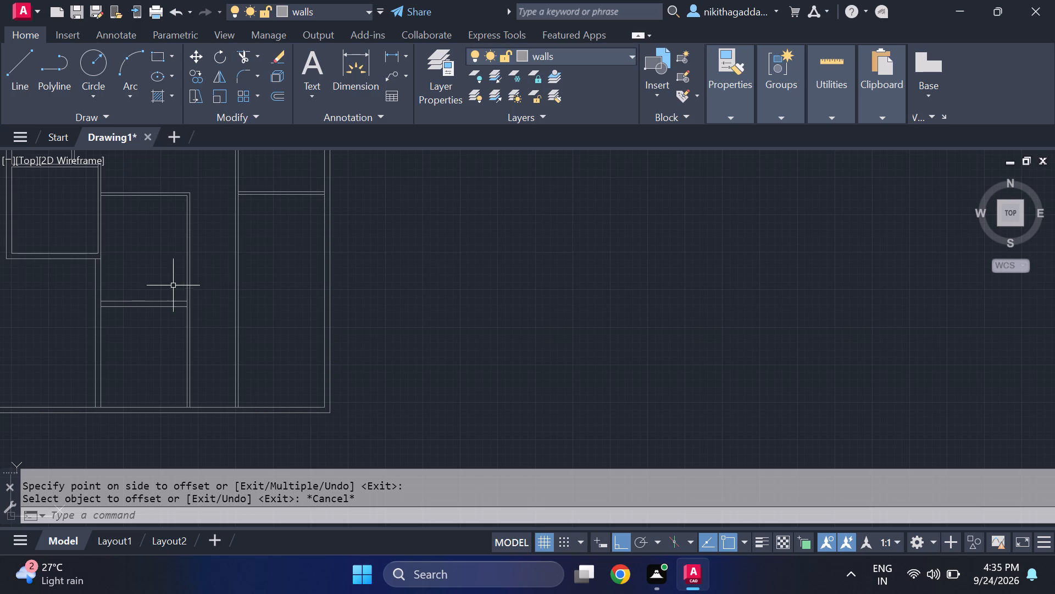
middle_click_drag(170, 278, 129, 331)
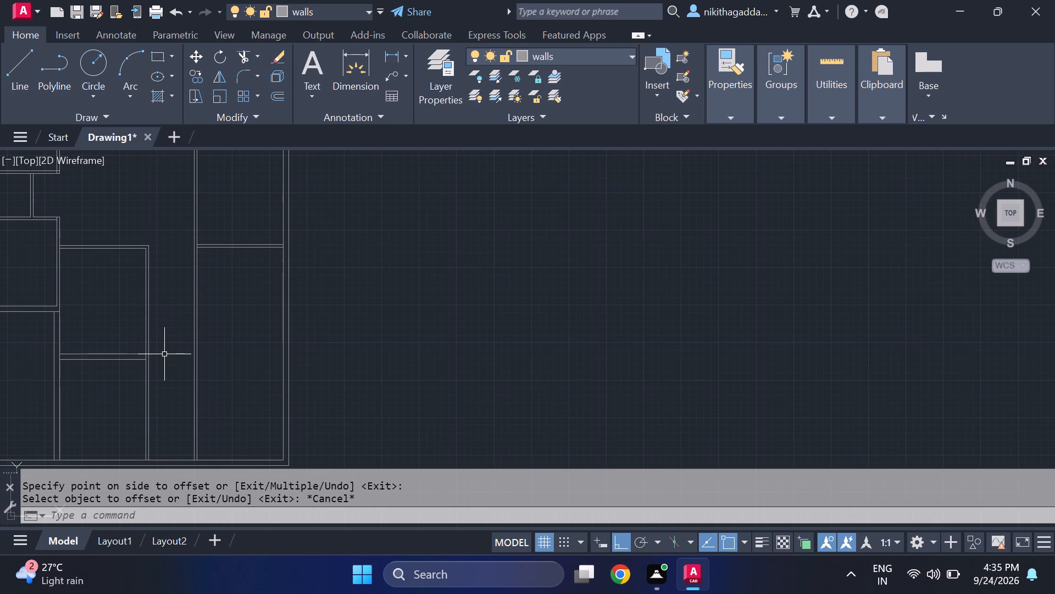
scroll(171, 328, "up", 2)
scroll(171, 338, "down", 2)
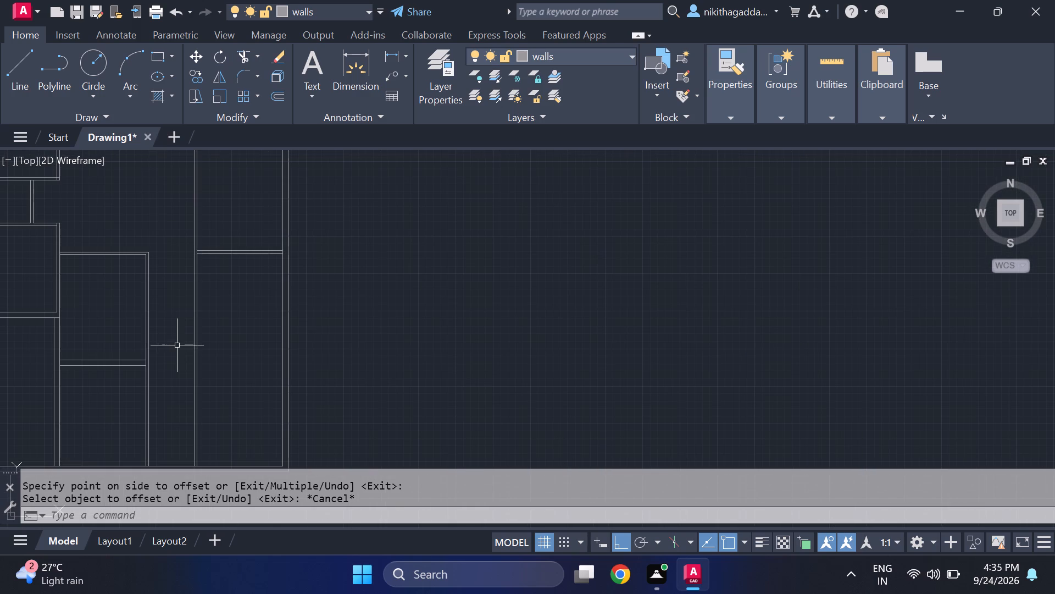
middle_click_drag(178, 344, 179, 366)
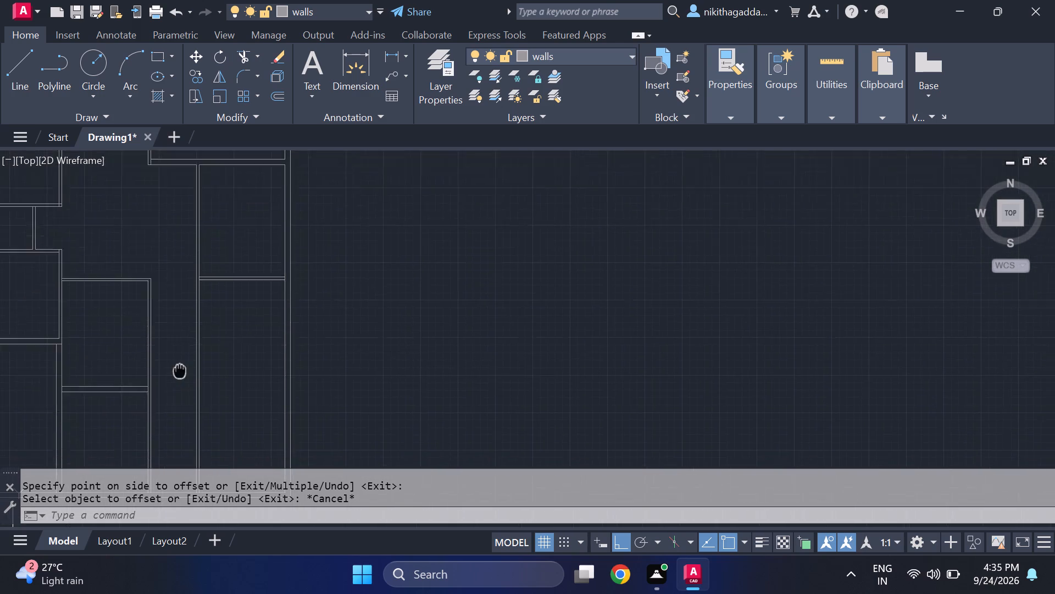
middle_click_drag(179, 366, 172, 322)
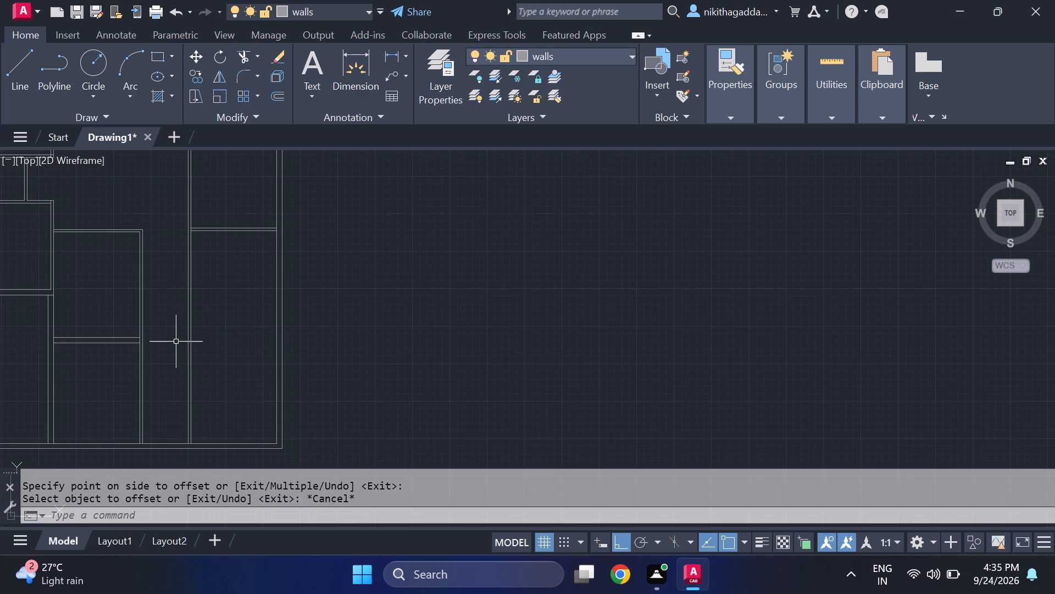
middle_click_drag(216, 328, 205, 356)
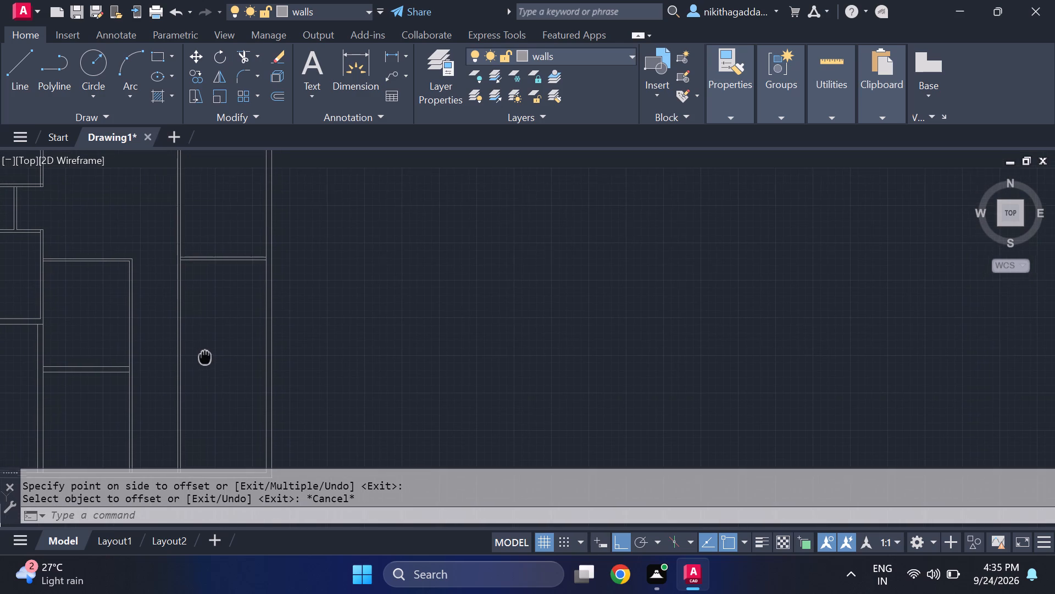
middle_click_drag(205, 356, 202, 336)
middle_click(202, 336)
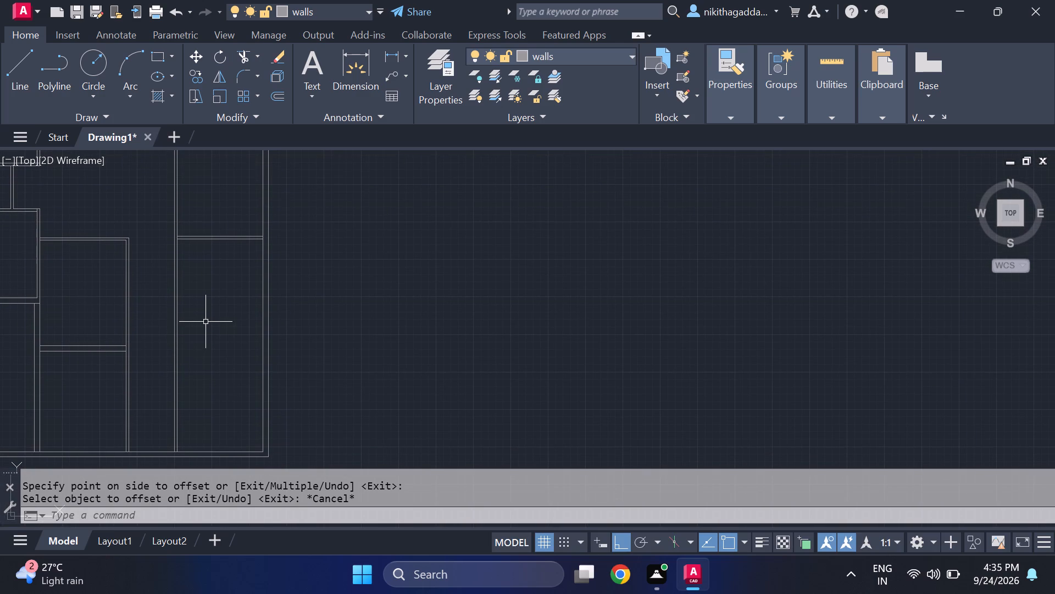
scroll(196, 276, "up", 1)
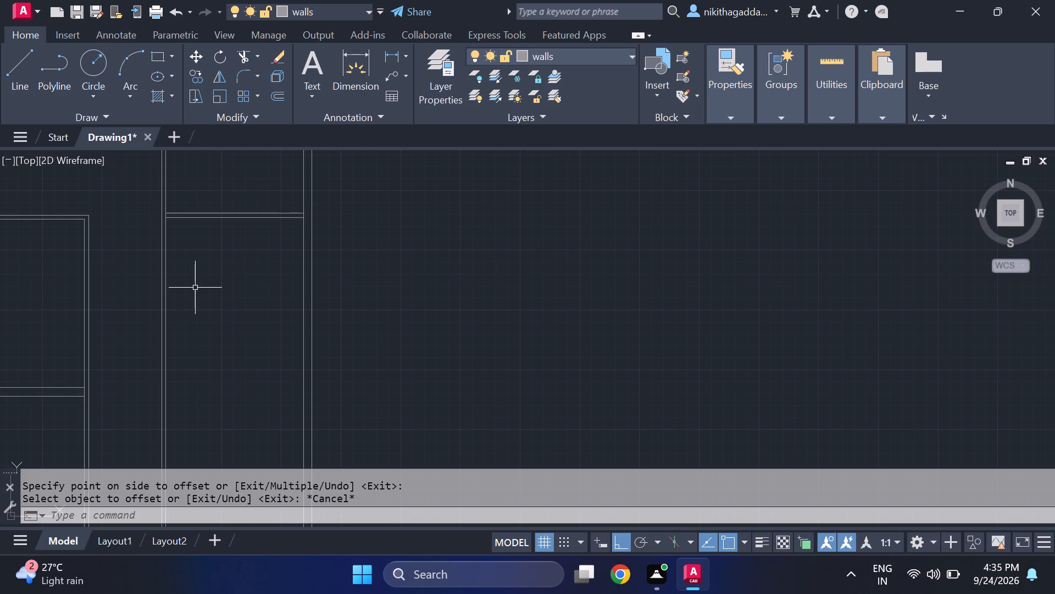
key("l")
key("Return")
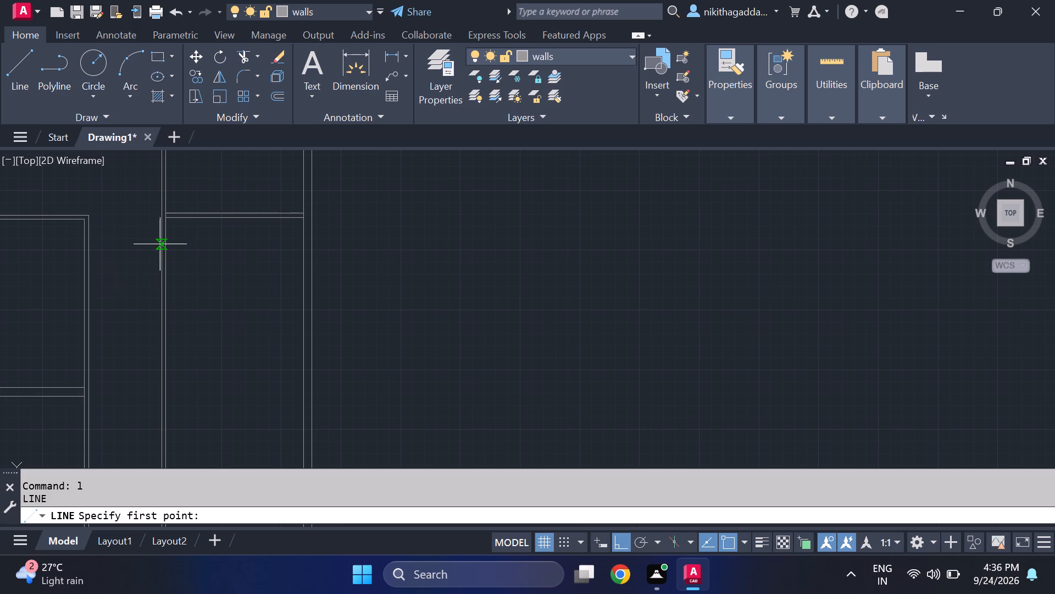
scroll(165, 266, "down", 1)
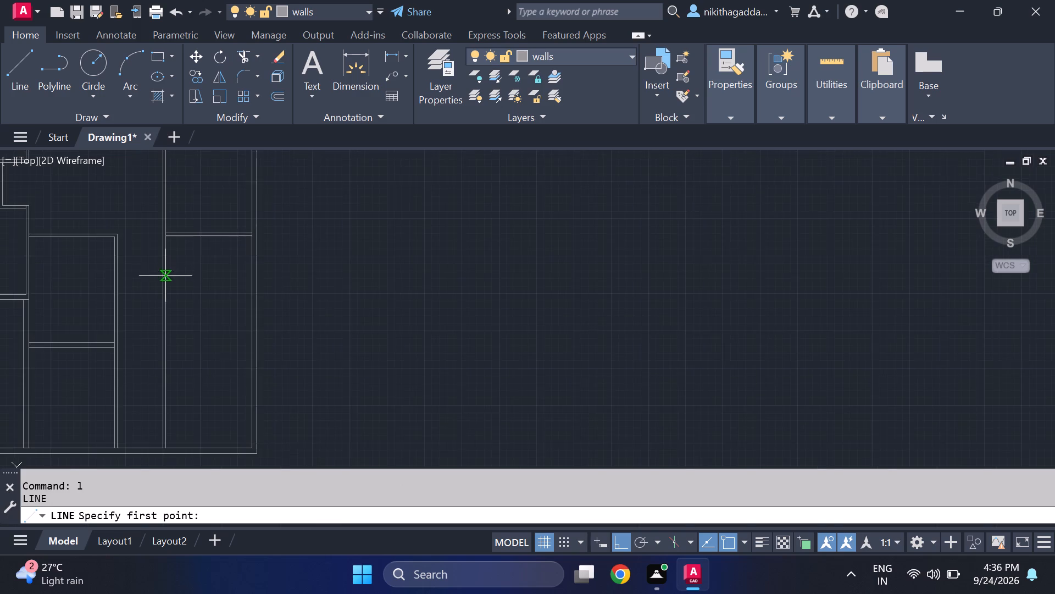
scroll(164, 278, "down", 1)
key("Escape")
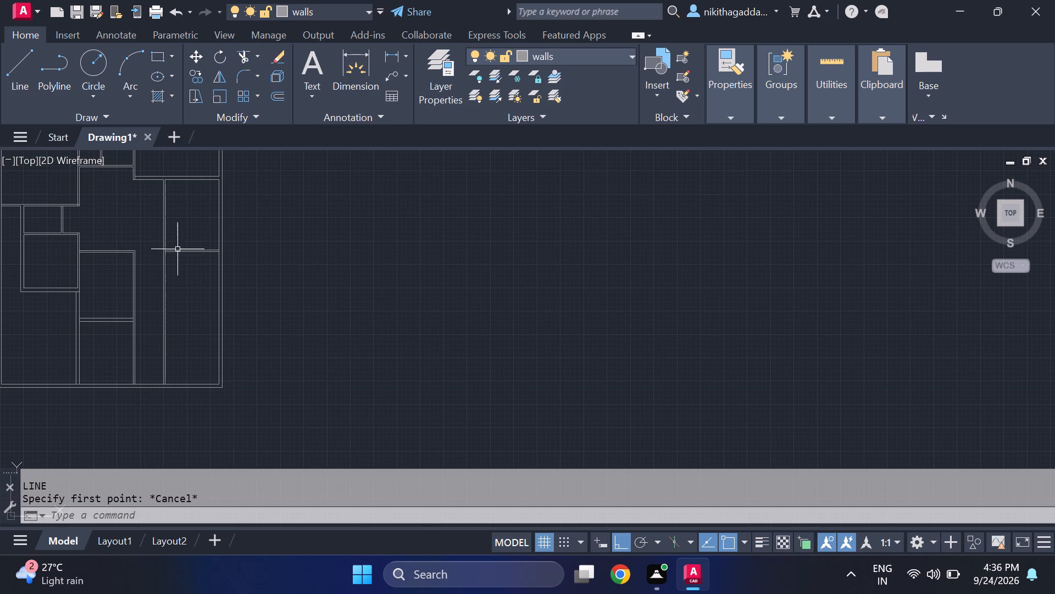
Extend both horizontal lines of the east room's dividing wall westward to the outer face of the adjoining vertical wall.
scroll(177, 249, "up", 3)
type("ex")
key("Return")
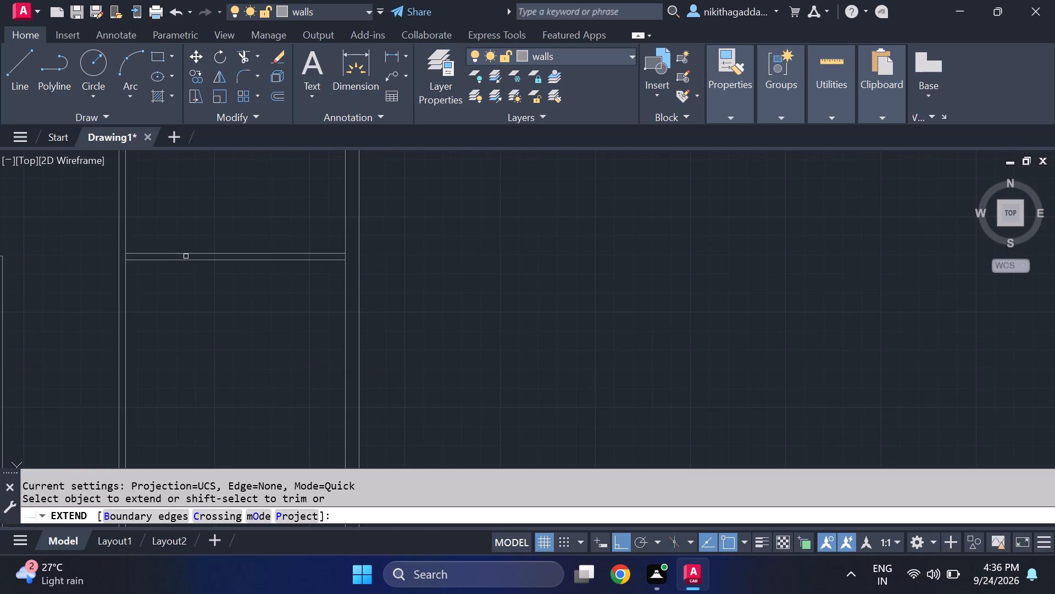
left_click(186, 256)
left_click(185, 262)
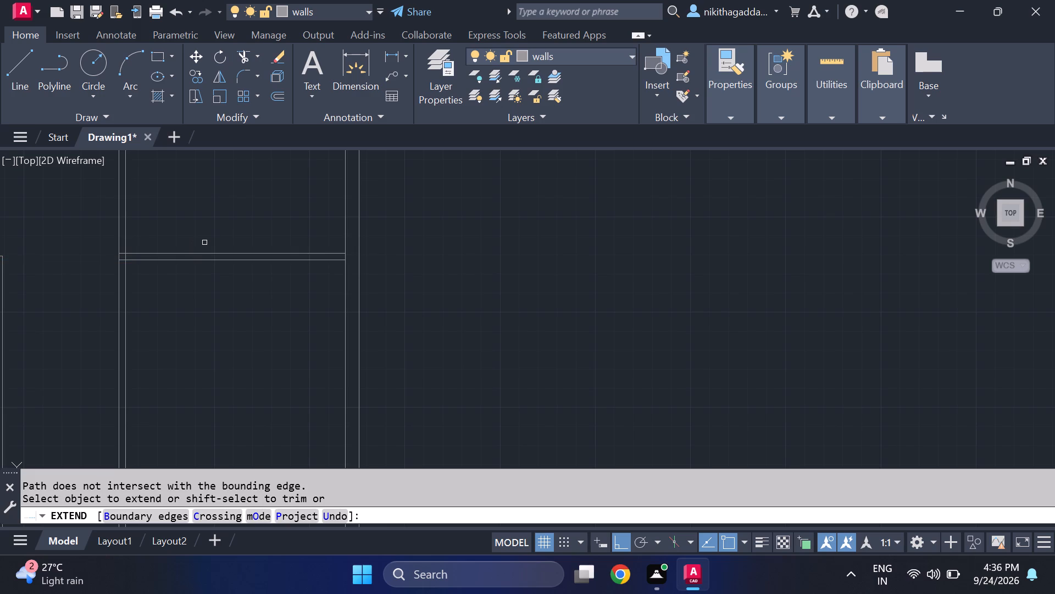
key("Escape")
Examine the east dividing wall's junctions with the vertical inner wall and the outer wall.
scroll(209, 234, "down", 2)
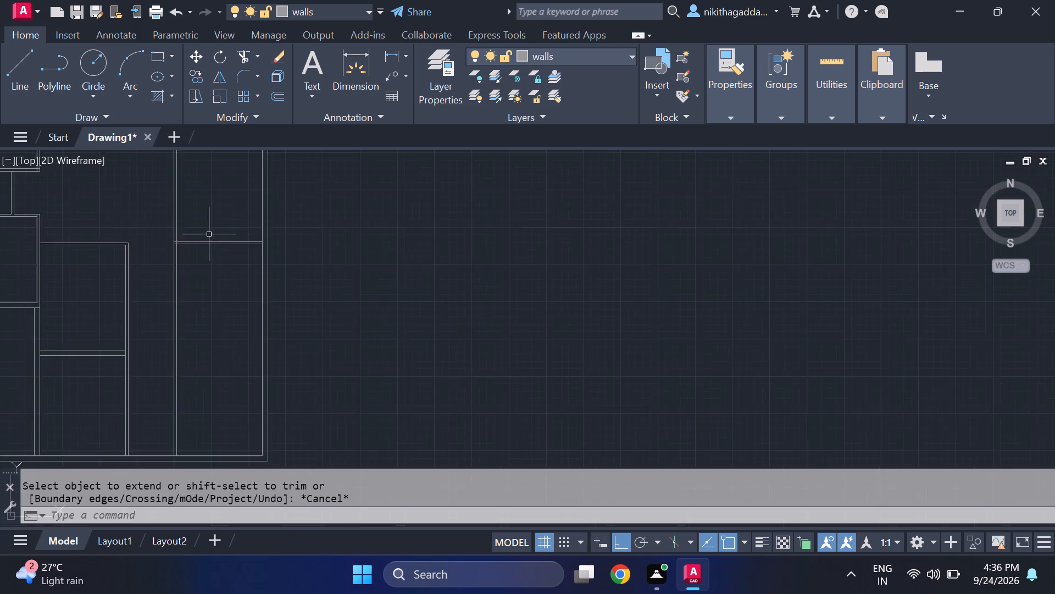
scroll(209, 234, "down", 1)
scroll(243, 240, "up", 2)
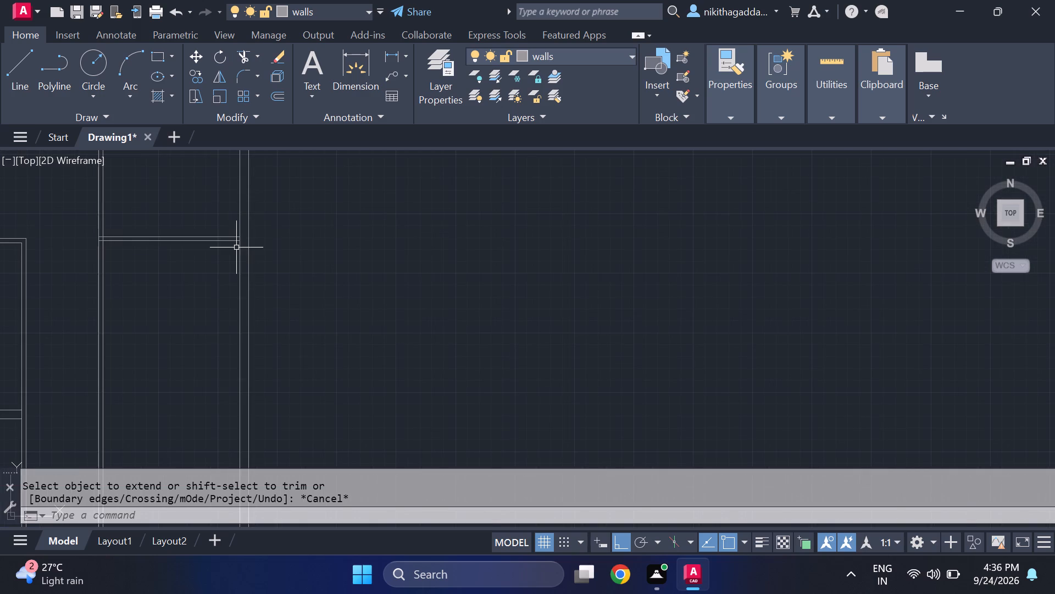
scroll(236, 245, "up", 1)
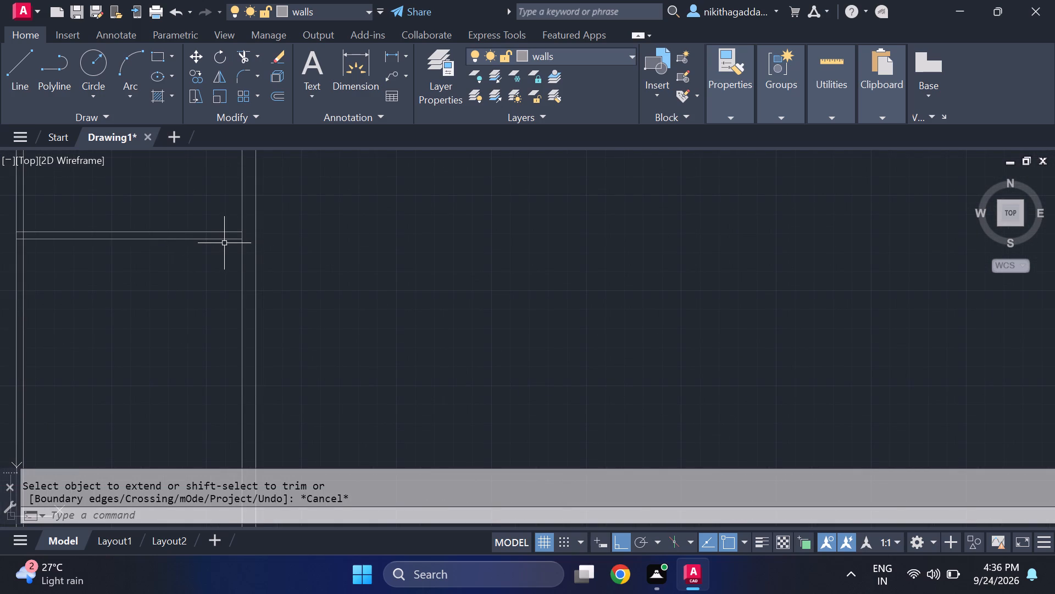
scroll(228, 276, "up", 1)
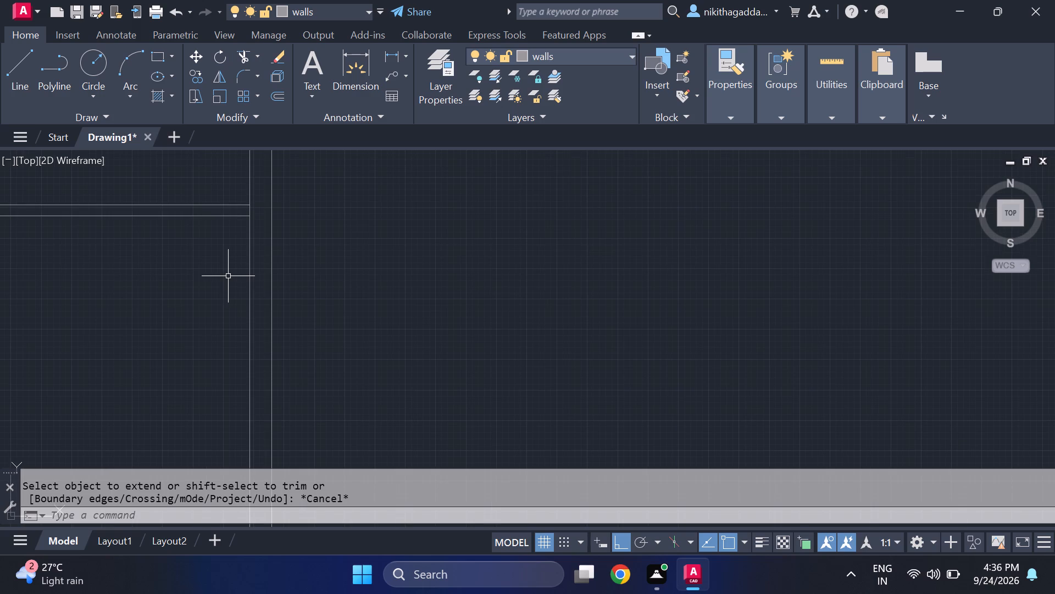
scroll(227, 277, "down", 1)
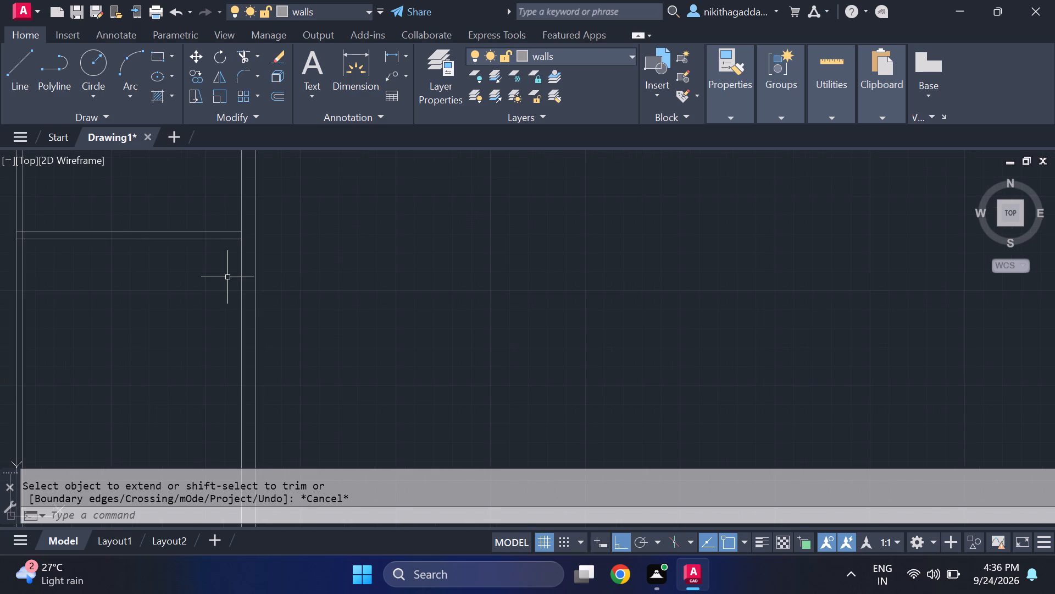
scroll(199, 311, "down", 2)
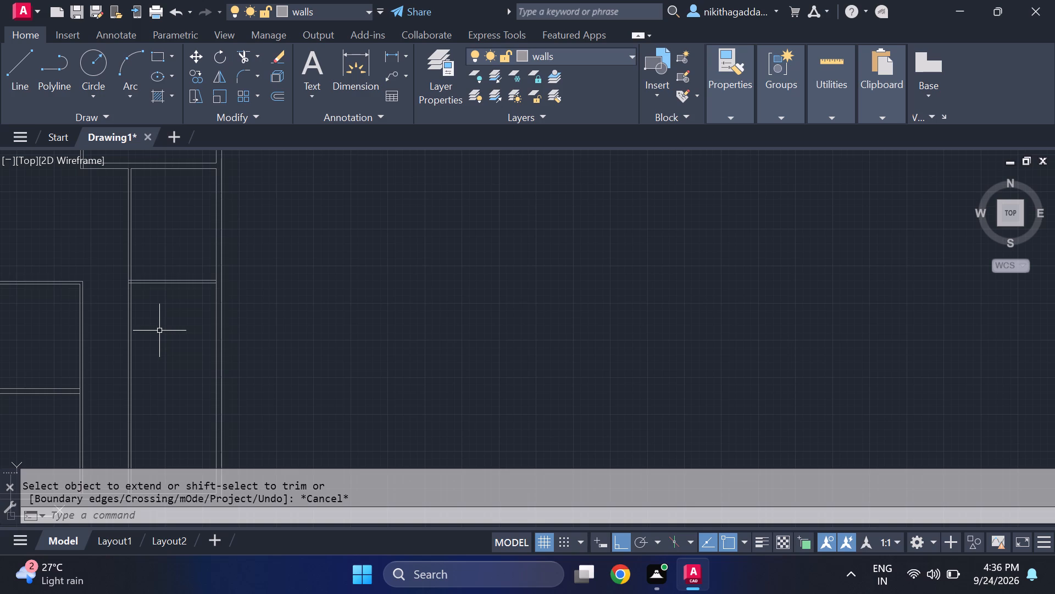
middle_click_drag(181, 334, 261, 288)
middle_click(258, 289)
scroll(213, 251, "up", 1)
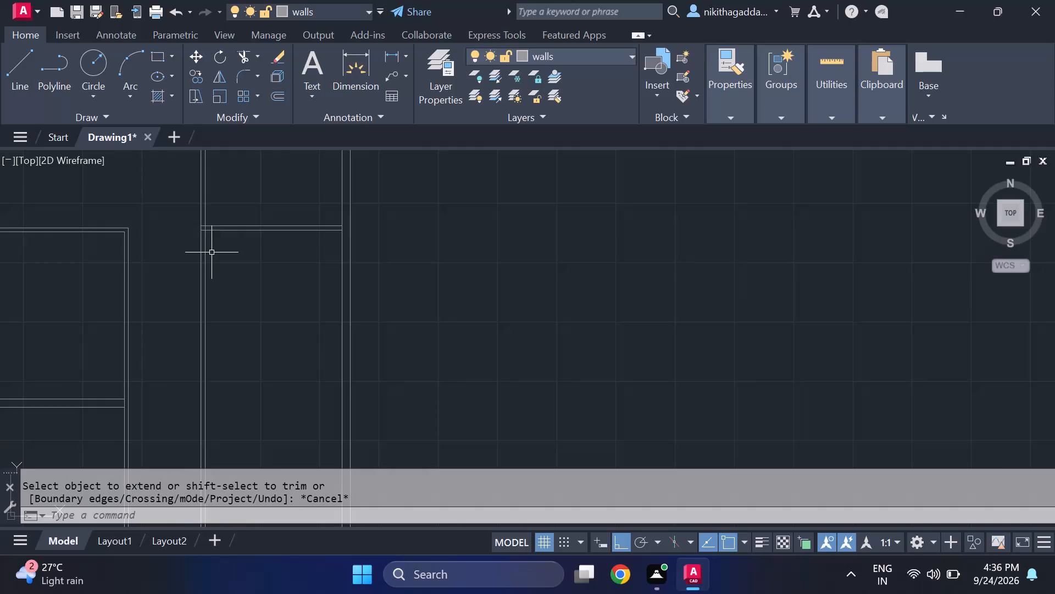
scroll(211, 252, "up", 2)
scroll(211, 252, "down", 1)
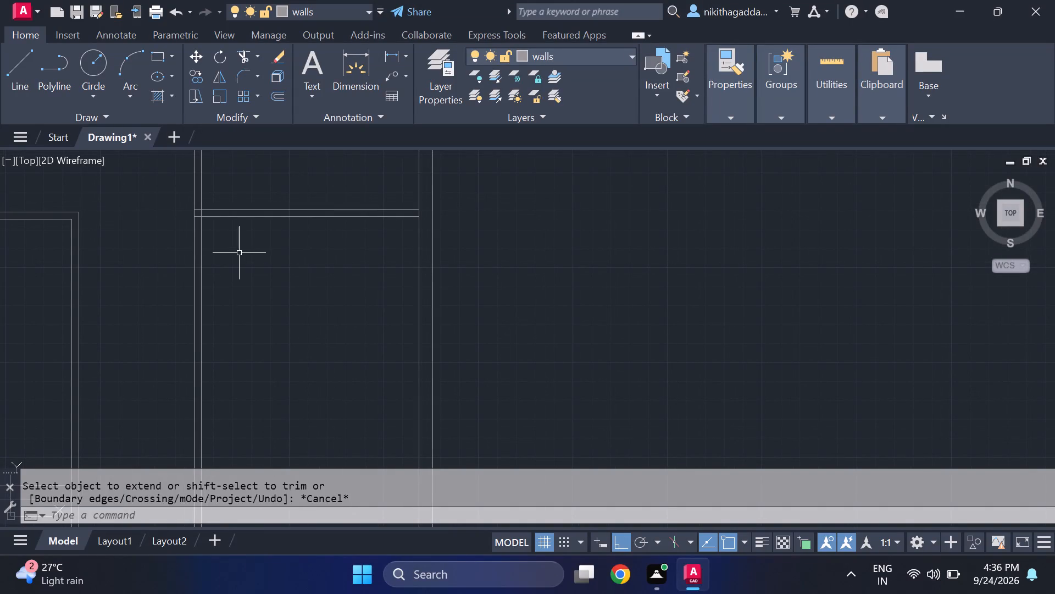
middle_click_drag(240, 267, 234, 322)
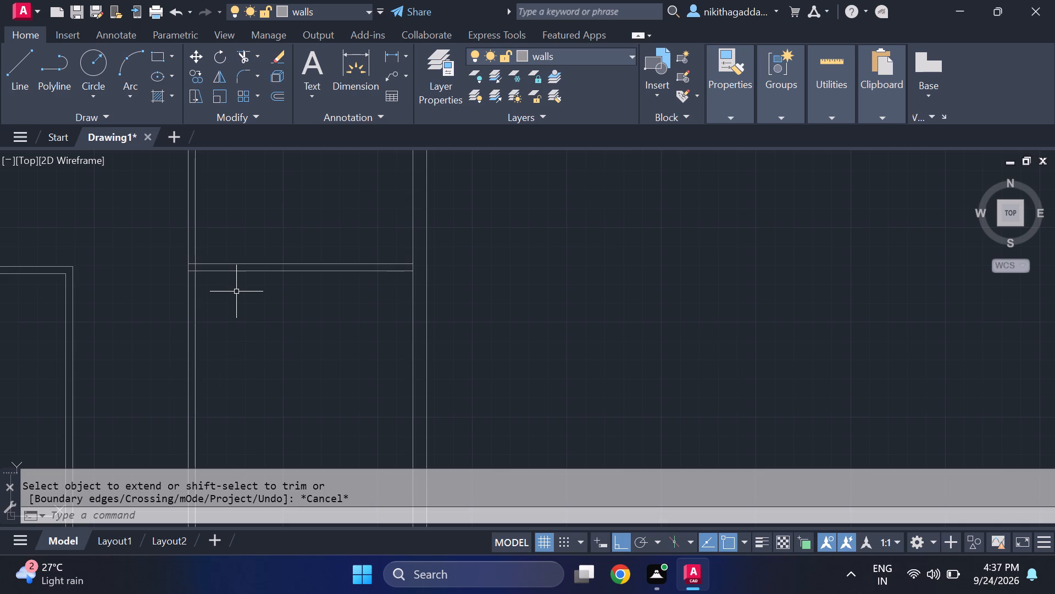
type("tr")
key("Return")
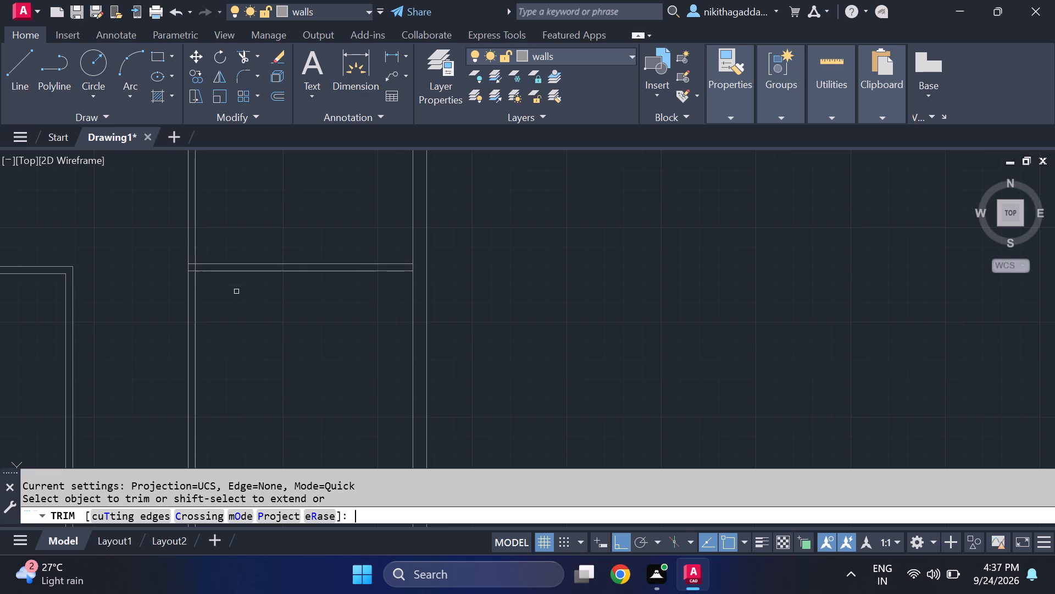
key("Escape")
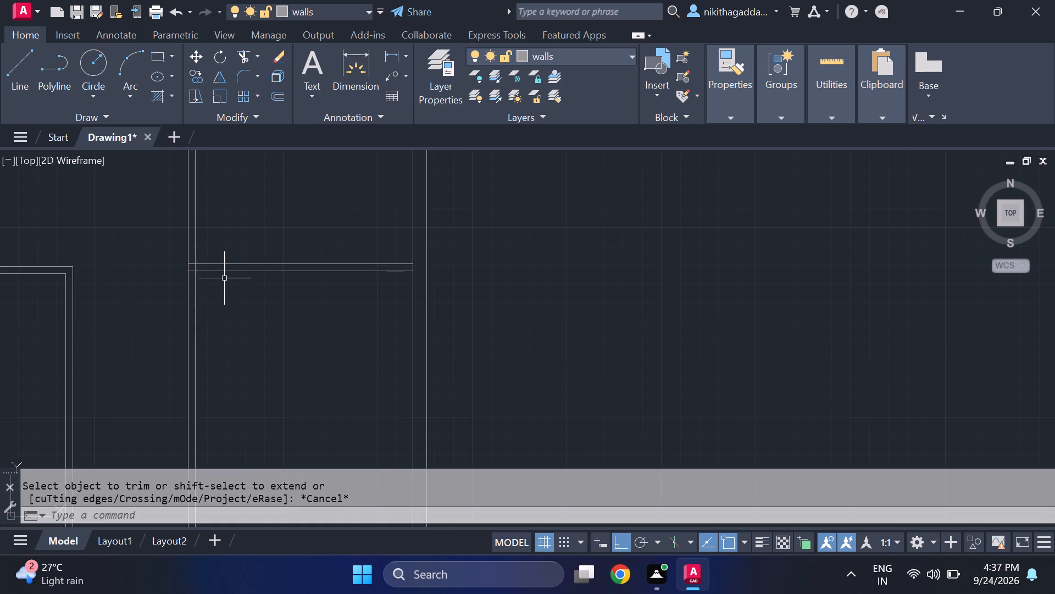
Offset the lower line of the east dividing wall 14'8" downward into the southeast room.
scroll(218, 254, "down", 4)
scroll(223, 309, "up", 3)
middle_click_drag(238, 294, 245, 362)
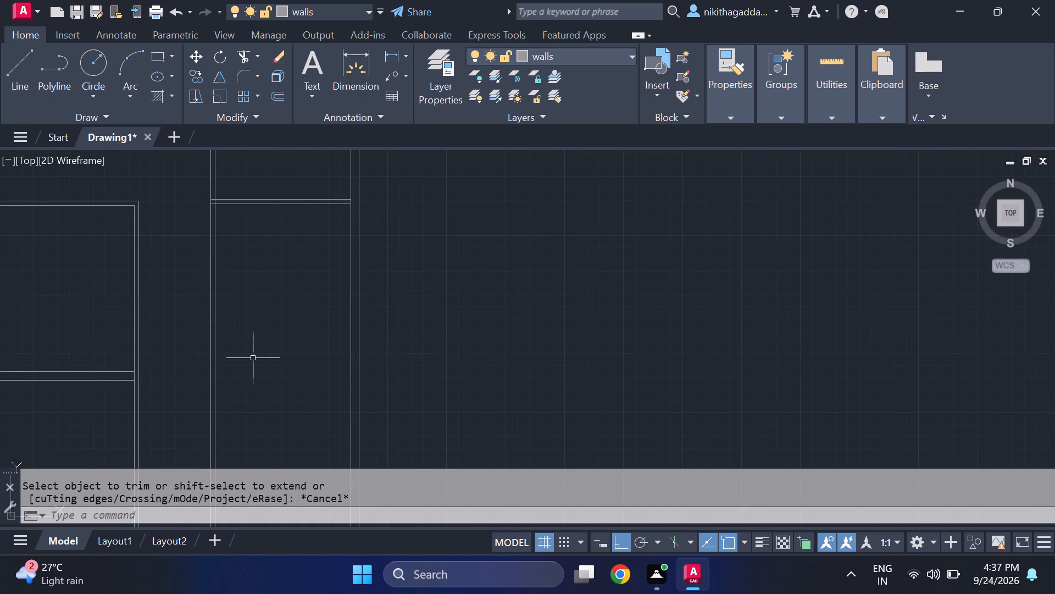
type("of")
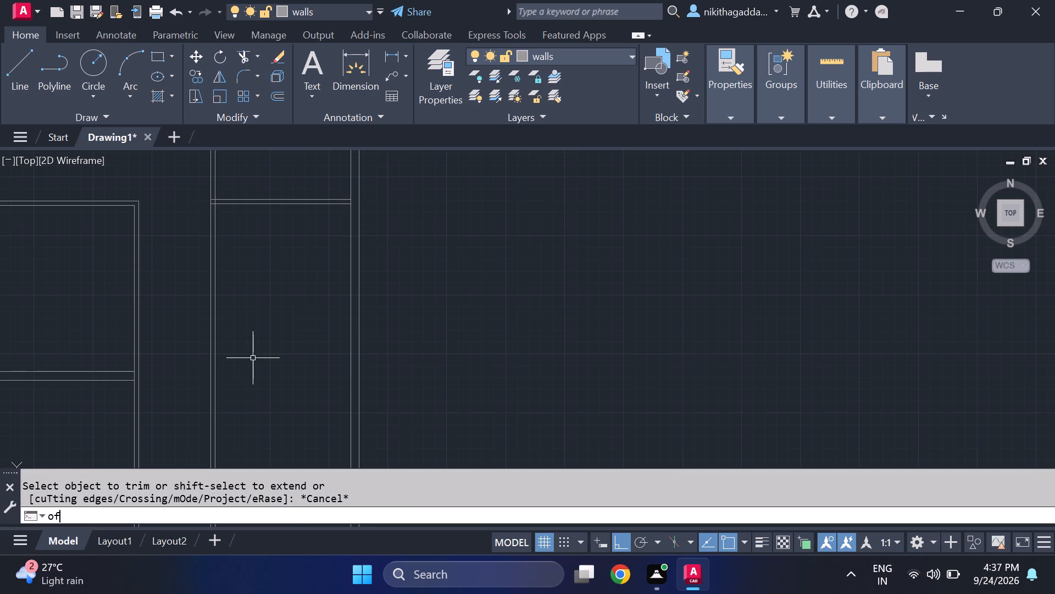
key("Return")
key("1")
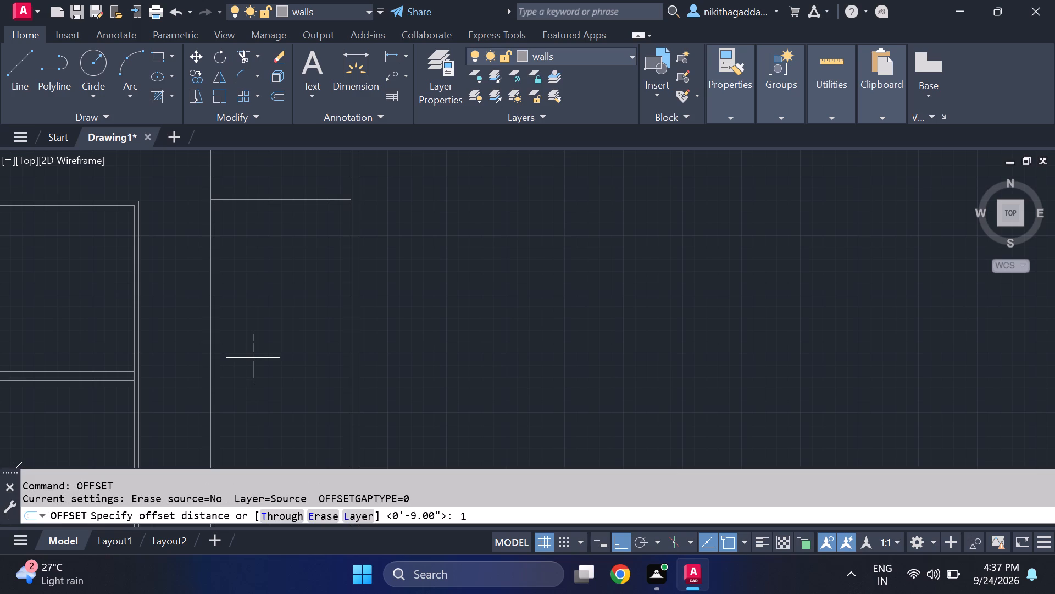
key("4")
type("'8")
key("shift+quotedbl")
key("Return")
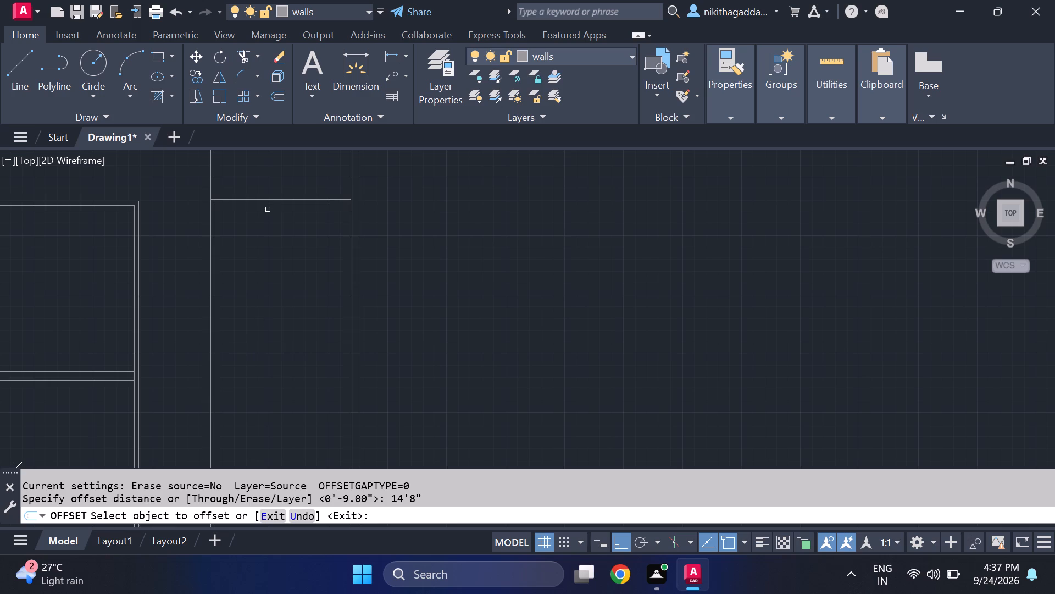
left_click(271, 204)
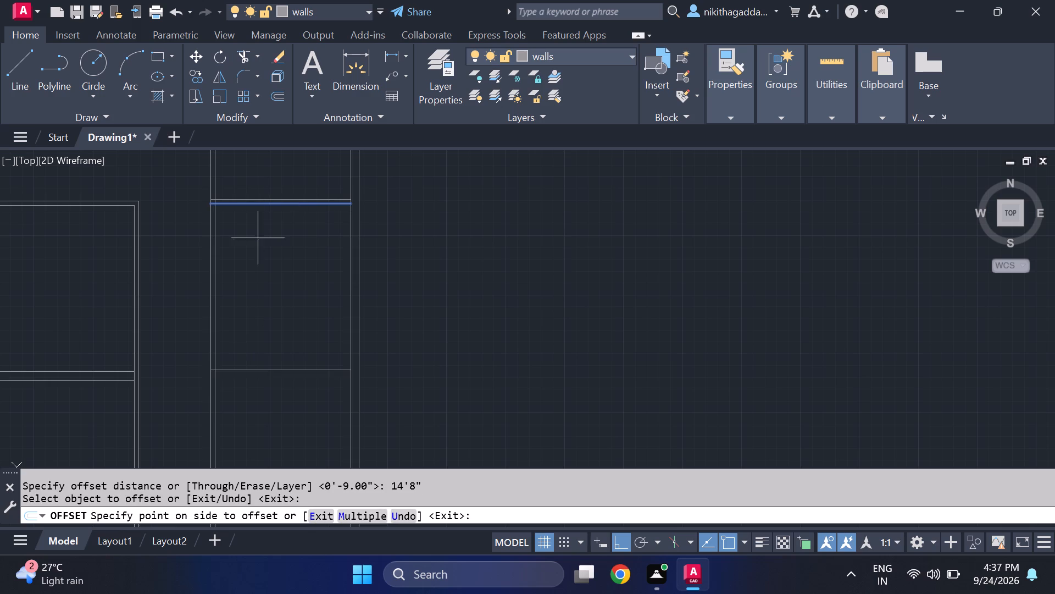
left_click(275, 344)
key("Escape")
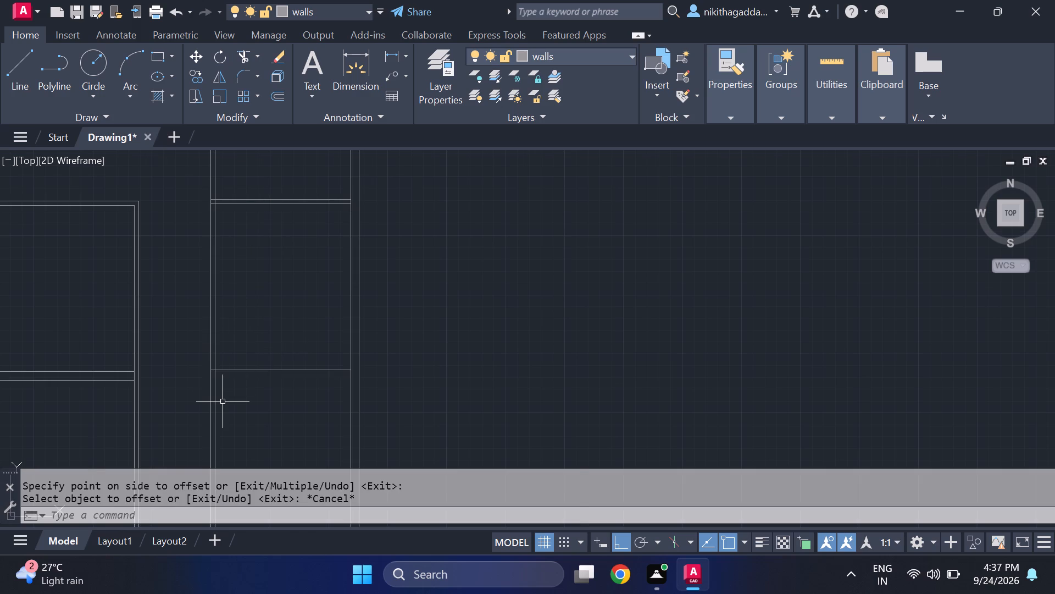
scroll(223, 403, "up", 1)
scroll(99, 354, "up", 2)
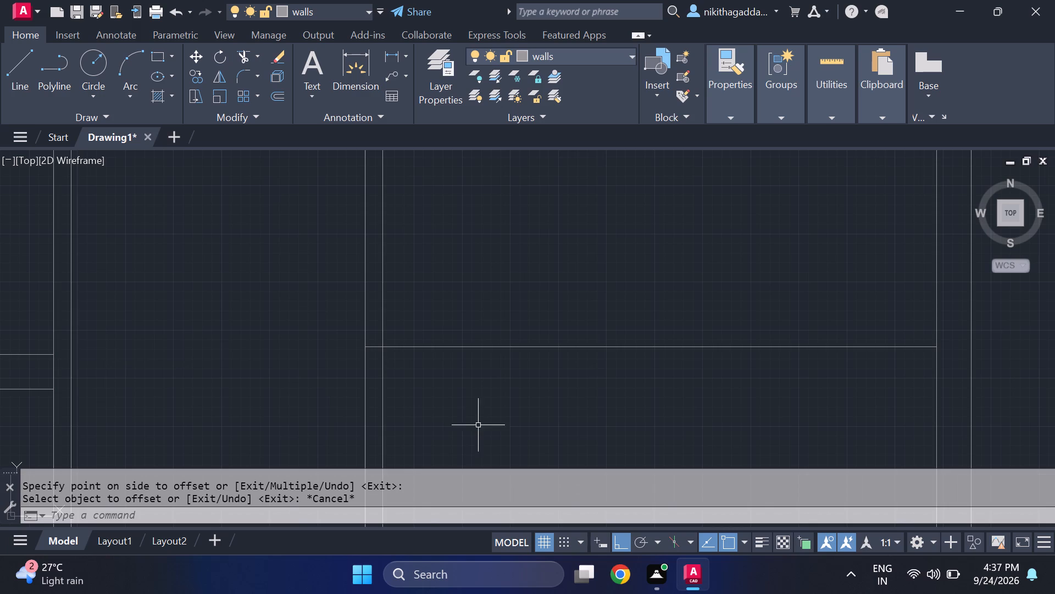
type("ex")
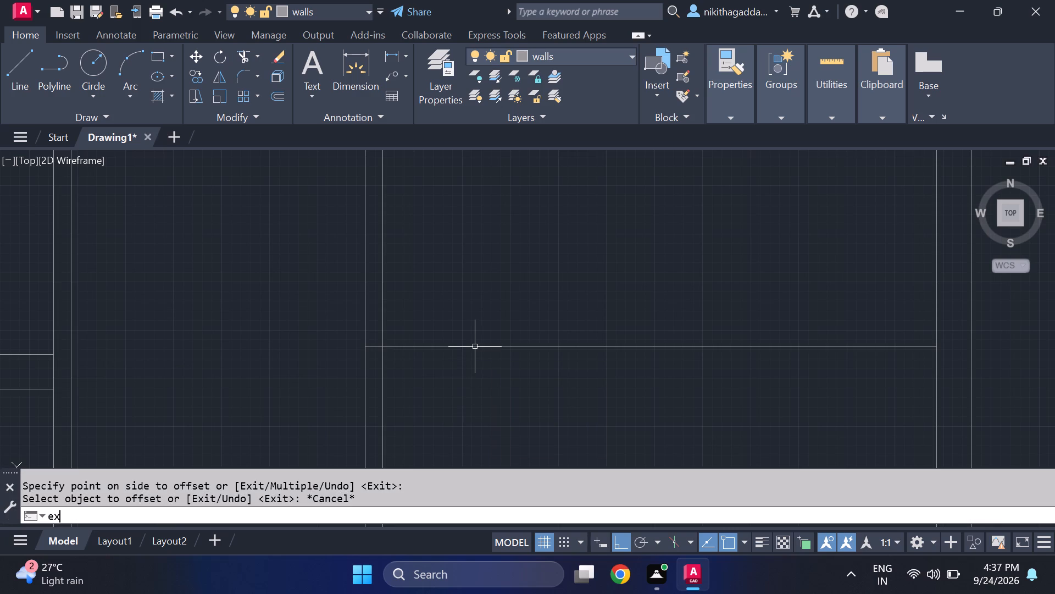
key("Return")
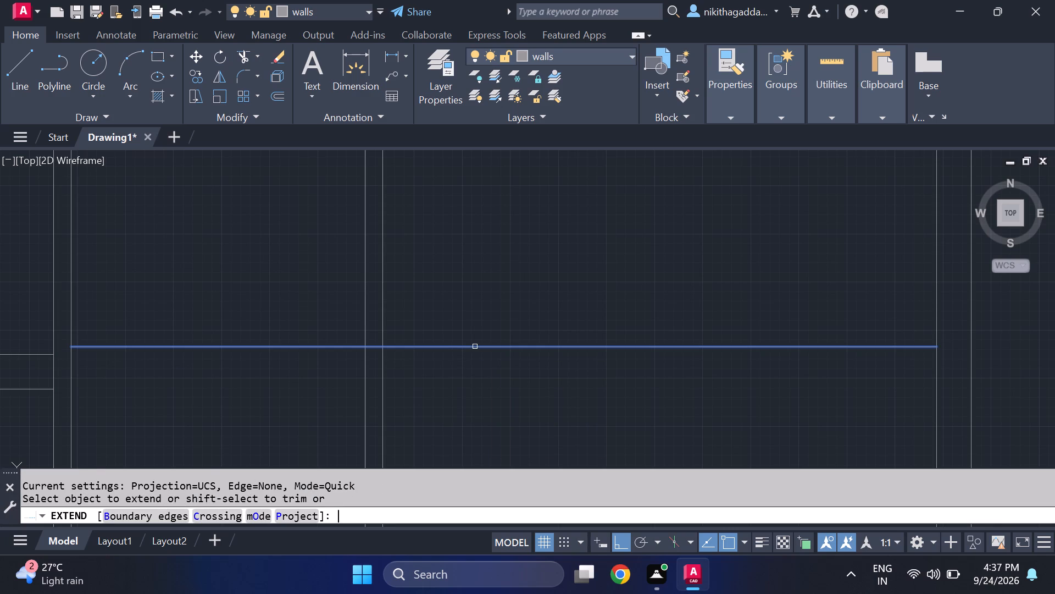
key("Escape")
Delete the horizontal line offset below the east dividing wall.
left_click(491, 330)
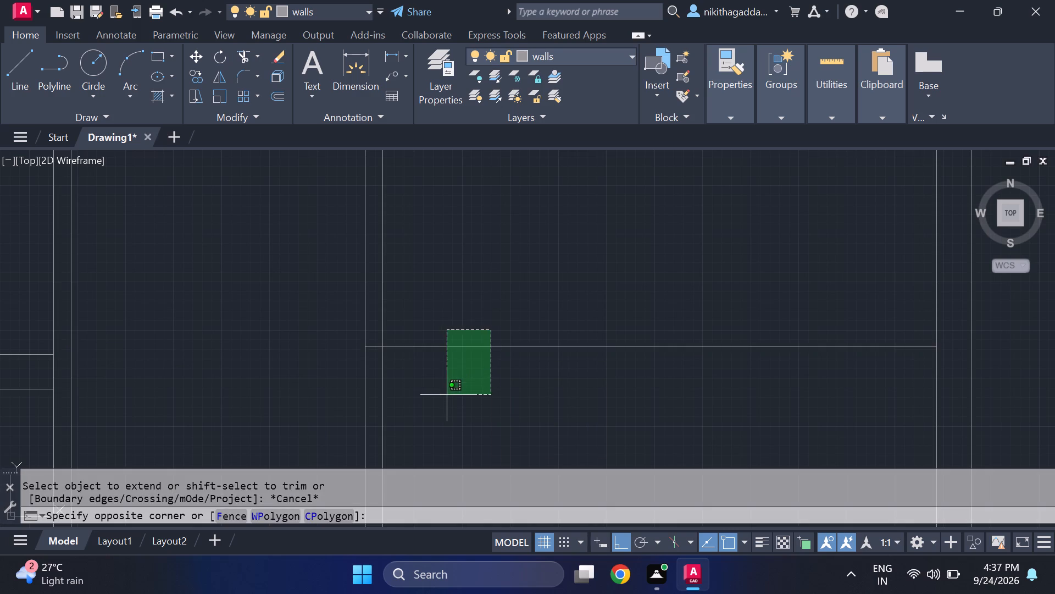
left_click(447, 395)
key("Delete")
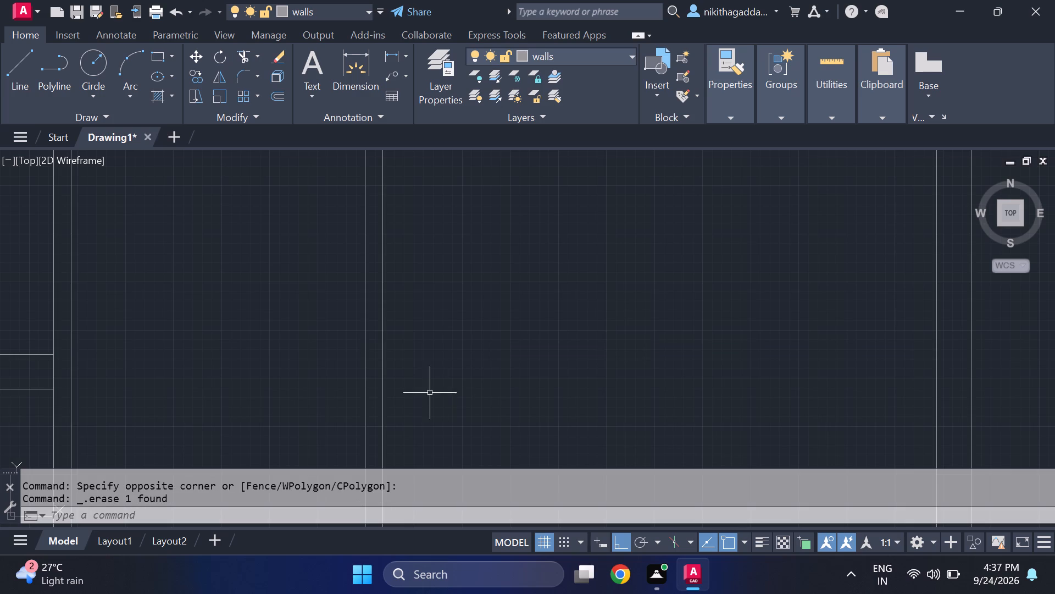
Trim away both vertical wall lines below the east dividing wall, opening the southeast room to the adjacent passage.
scroll(374, 367, "down", 5)
scroll(349, 368, "up", 3)
middle_click_drag(373, 369, 358, 350)
scroll(367, 349, "down", 2)
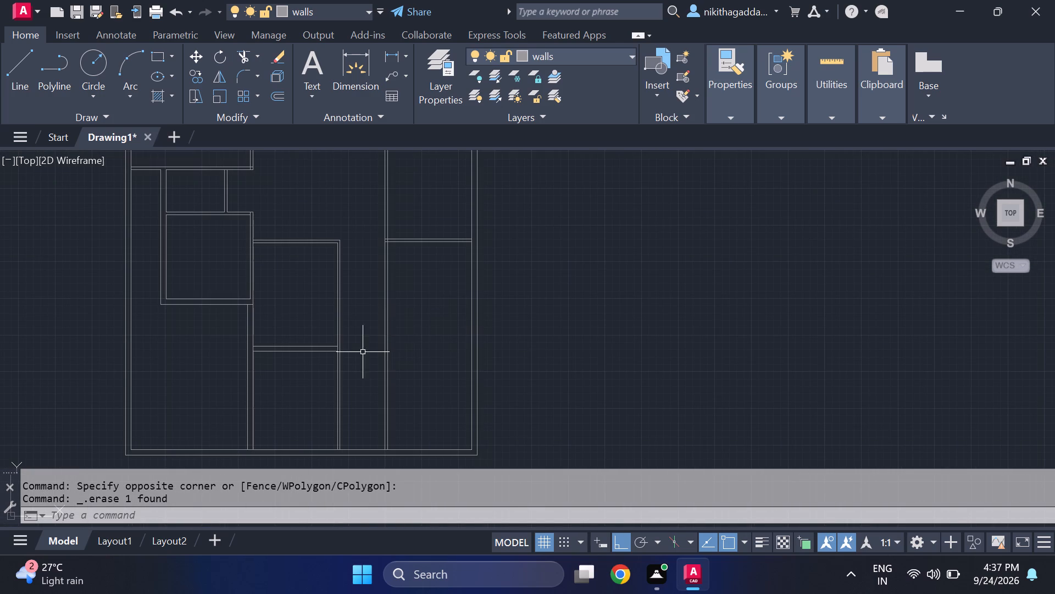
middle_click_drag(386, 326, 434, 391)
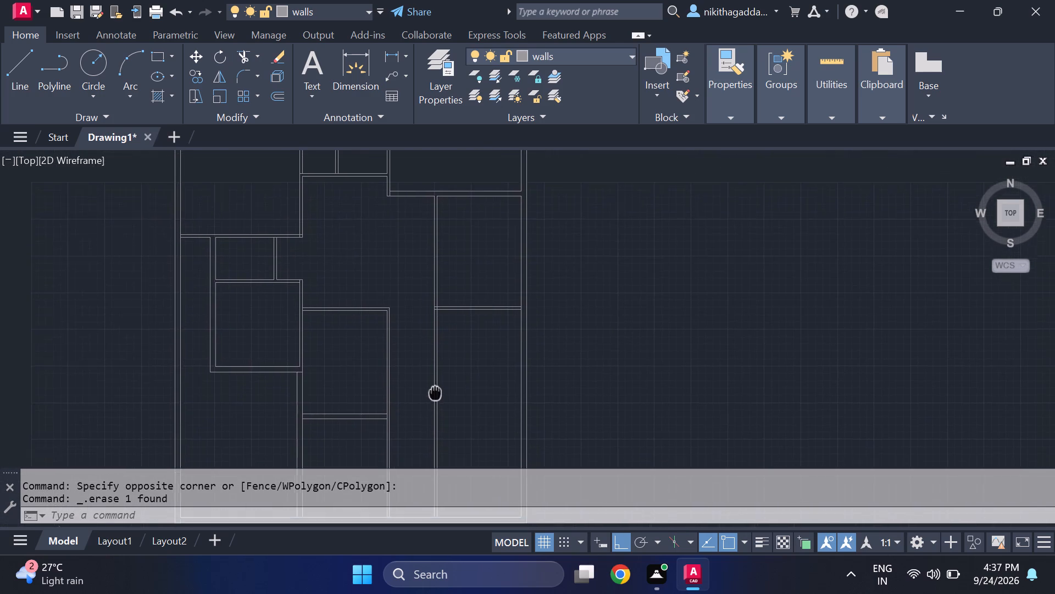
middle_click_drag(434, 391, 380, 334)
middle_click_drag(379, 334, 365, 334)
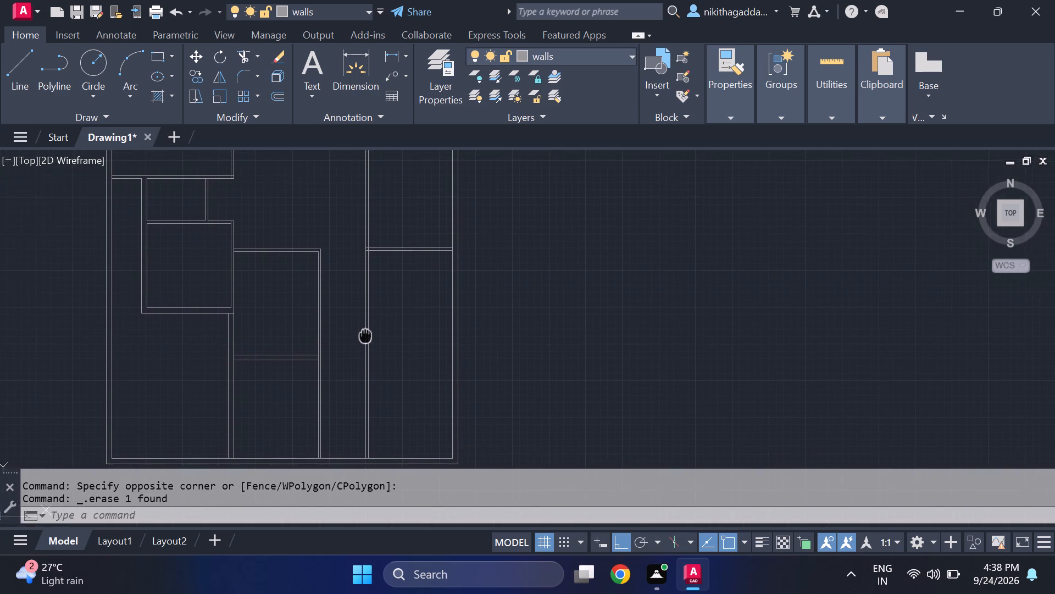
middle_click_drag(365, 334, 364, 328)
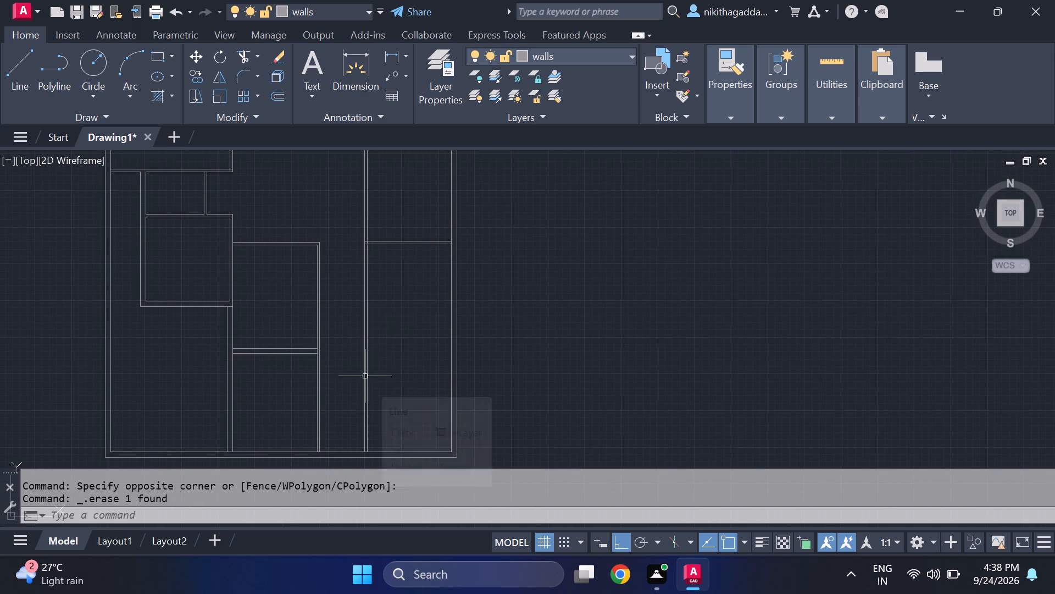
type("tr")
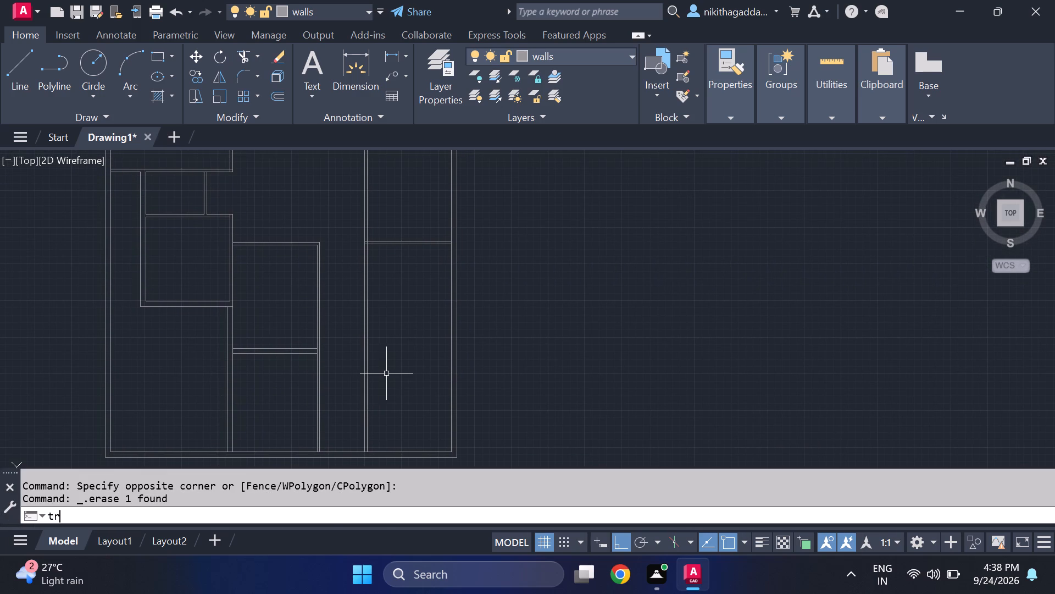
key("Return")
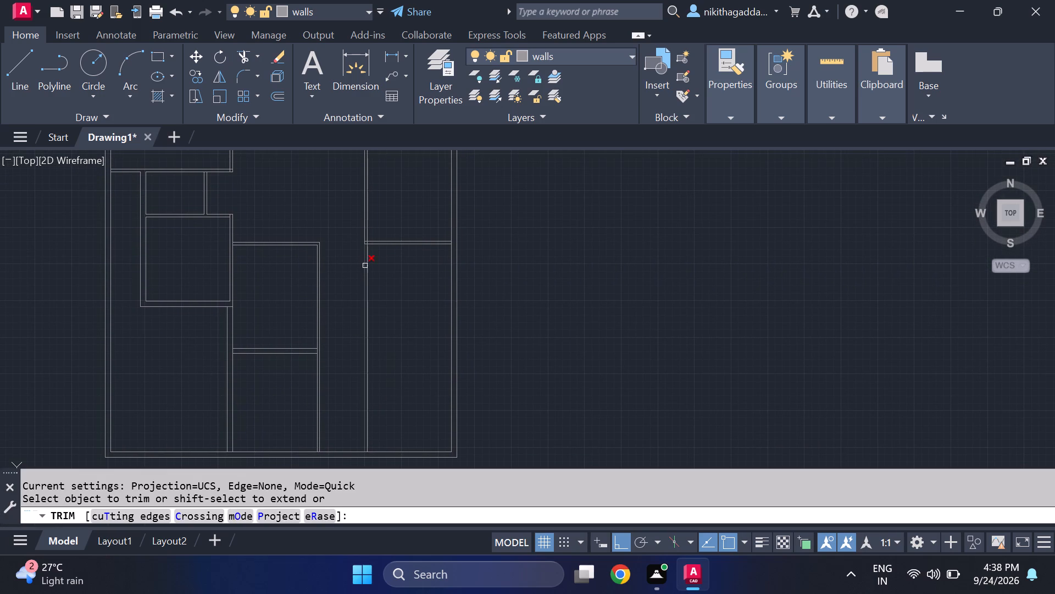
left_click_drag(380, 254, 367, 376)
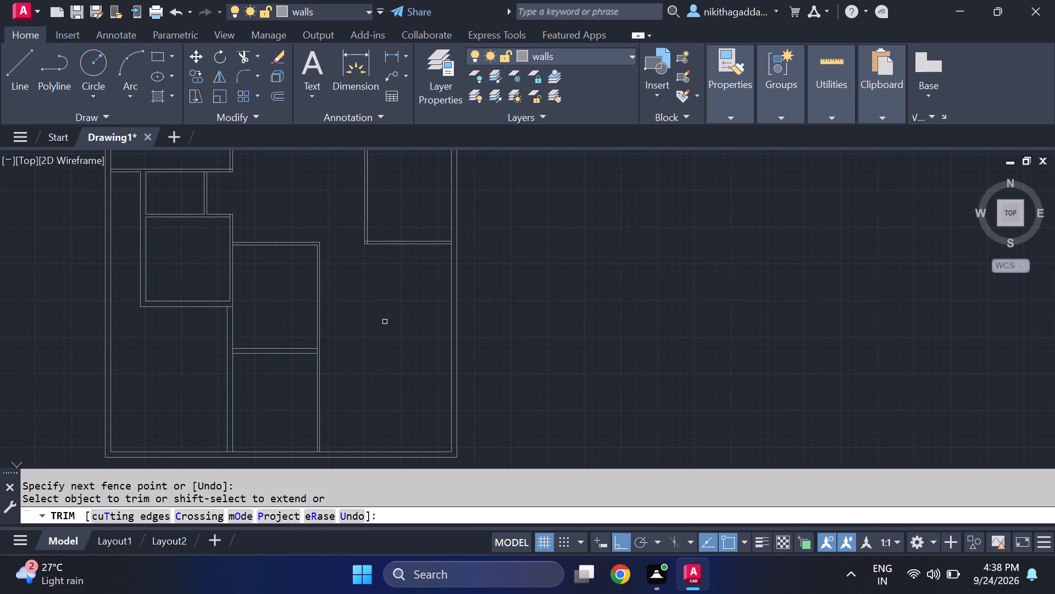
key("Escape")
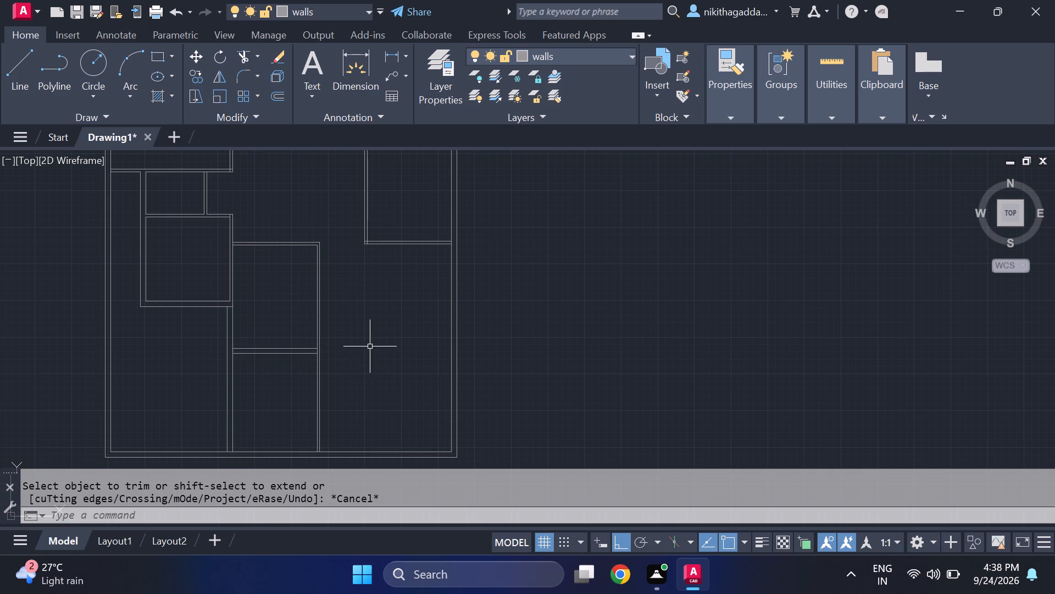
middle_click_drag(370, 346, 346, 362)
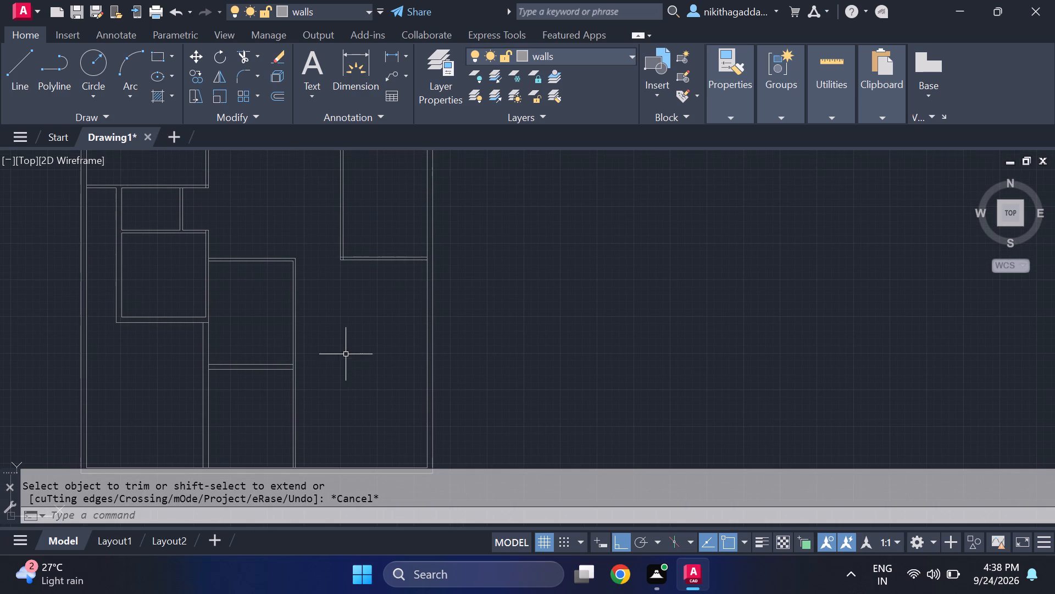
Measure the horizontal clear width between the middle room's east wall and the inner face of the east outer wall.
scroll(348, 344, "up", 1)
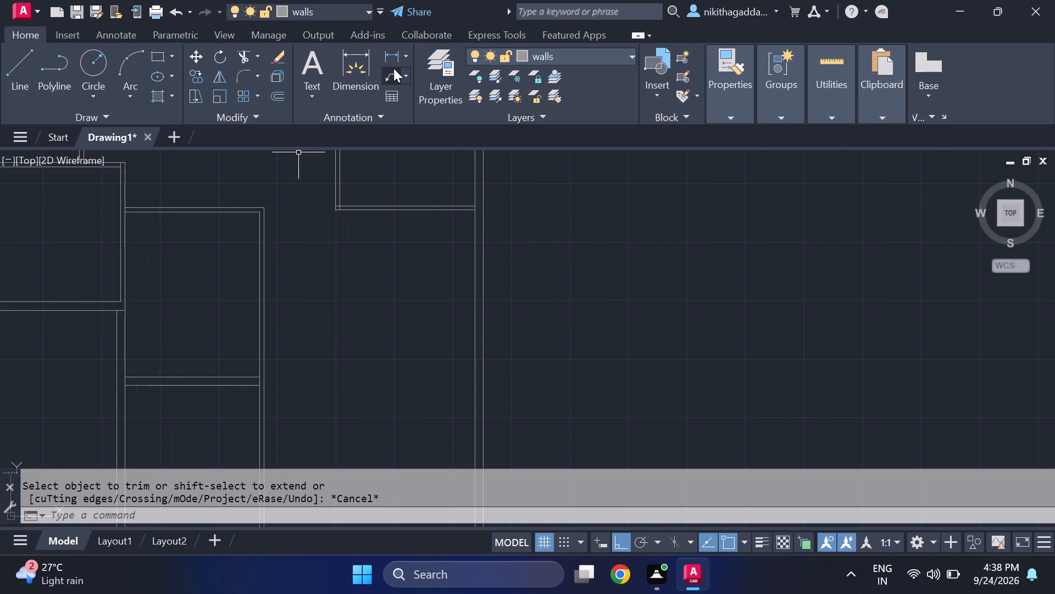
left_click_drag(393, 62, 392, 89)
left_click_drag(388, 55, 388, 61)
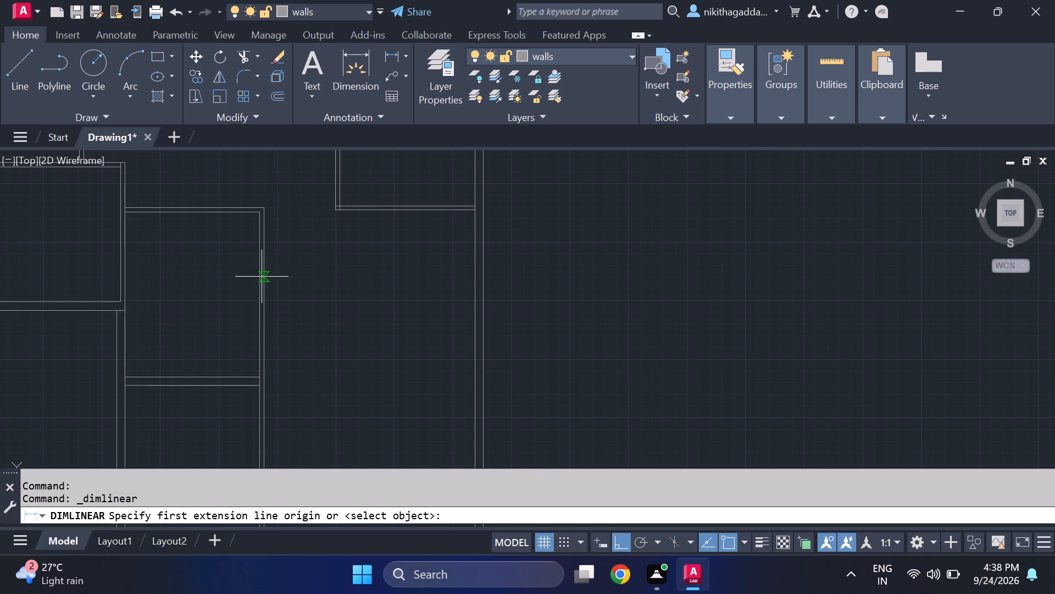
left_click(267, 289)
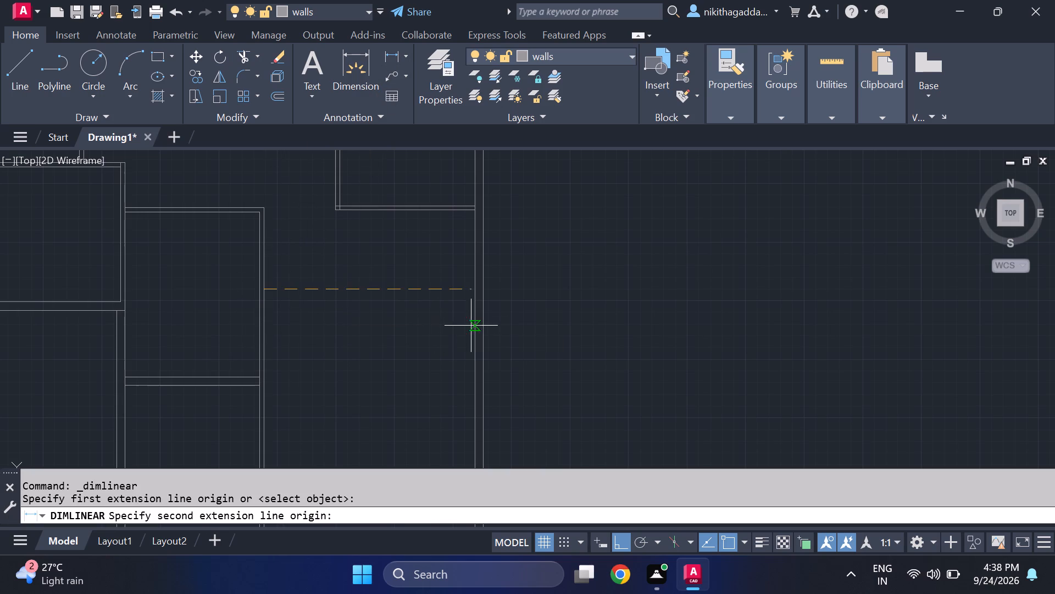
left_click(471, 287)
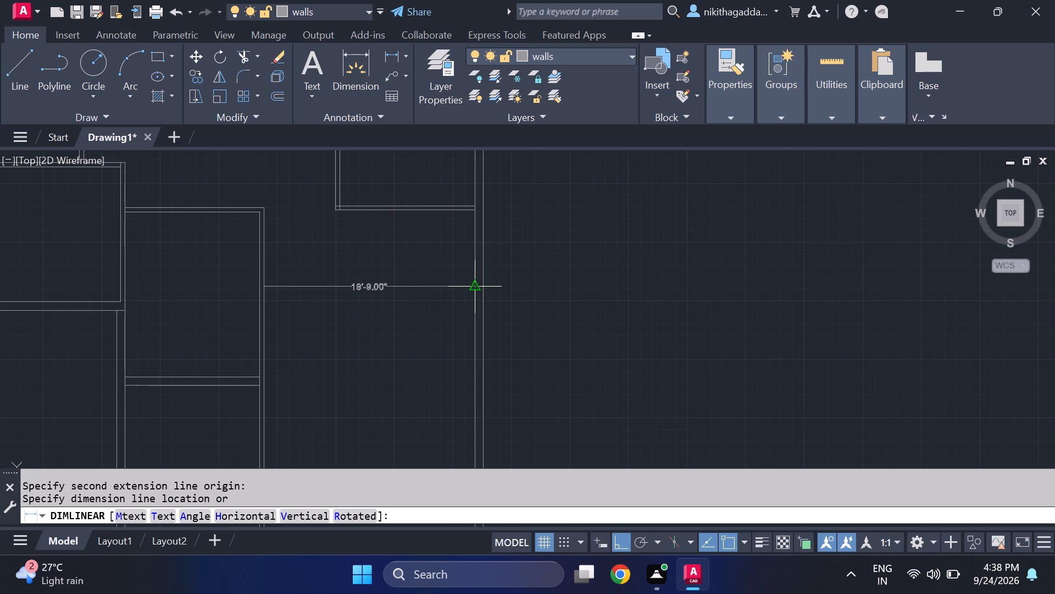
key("Escape")
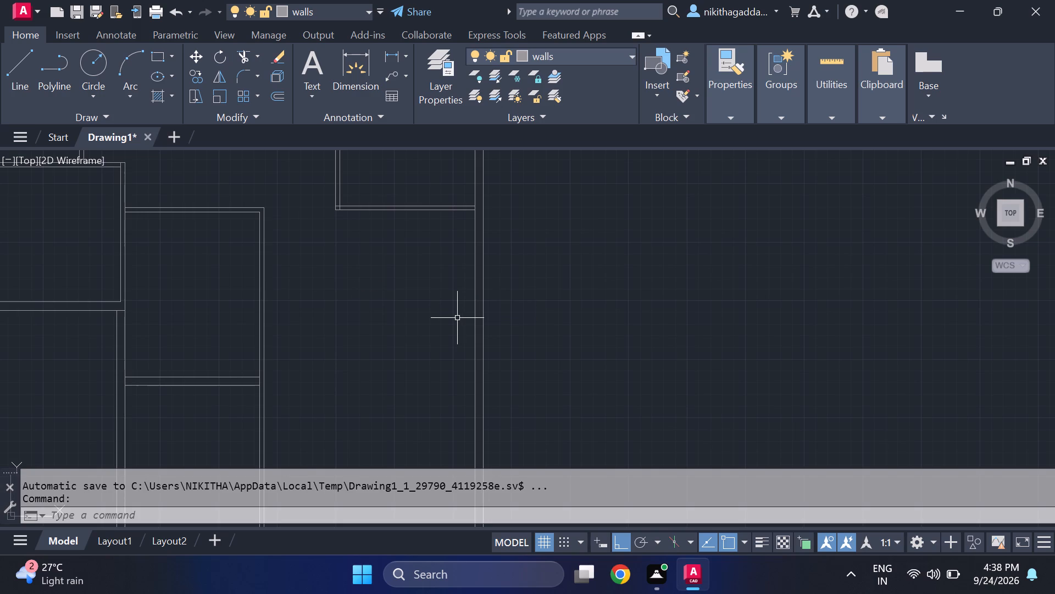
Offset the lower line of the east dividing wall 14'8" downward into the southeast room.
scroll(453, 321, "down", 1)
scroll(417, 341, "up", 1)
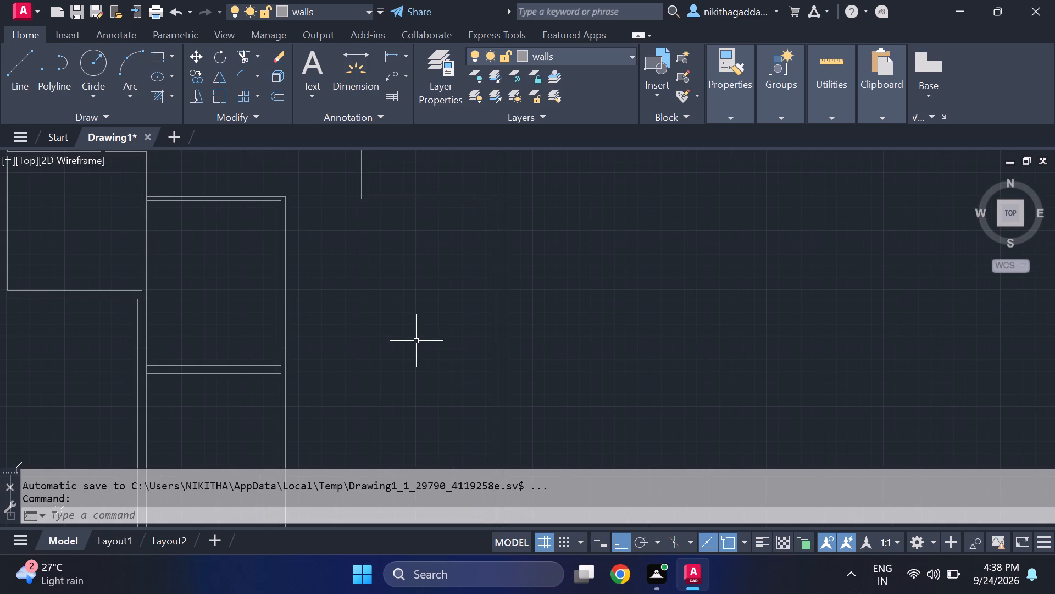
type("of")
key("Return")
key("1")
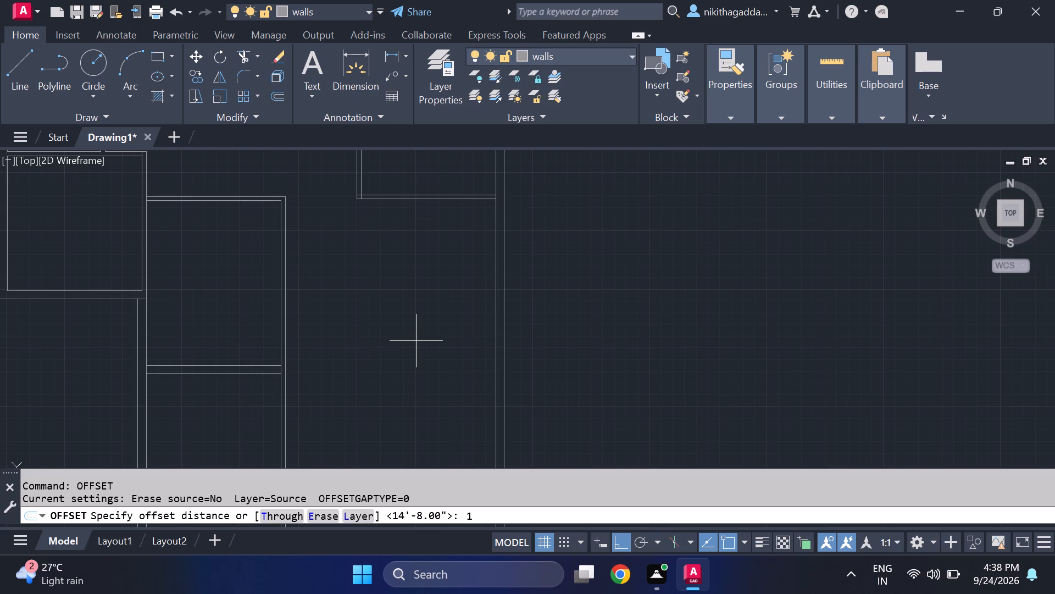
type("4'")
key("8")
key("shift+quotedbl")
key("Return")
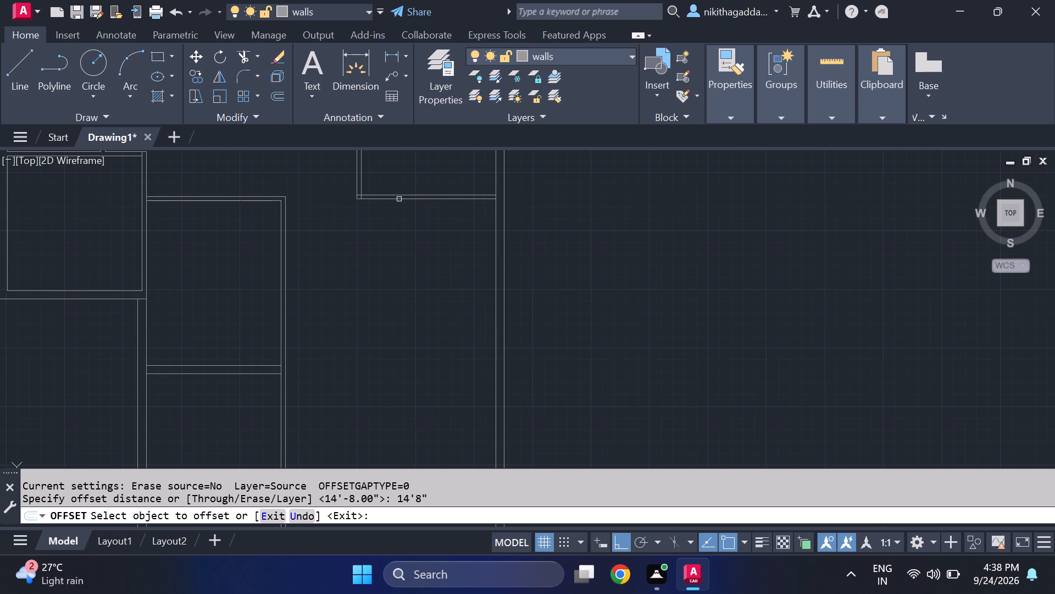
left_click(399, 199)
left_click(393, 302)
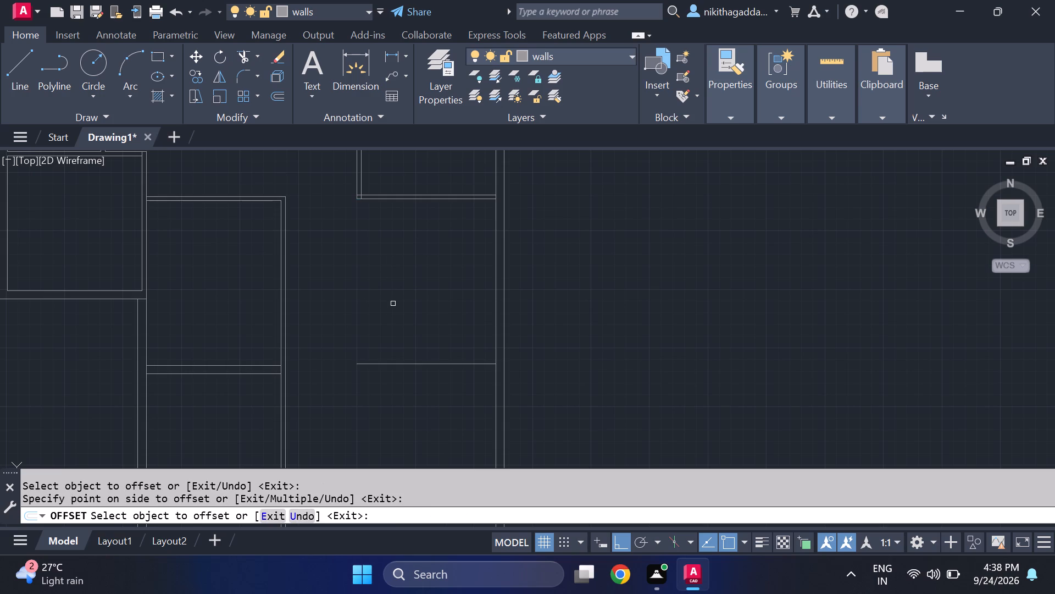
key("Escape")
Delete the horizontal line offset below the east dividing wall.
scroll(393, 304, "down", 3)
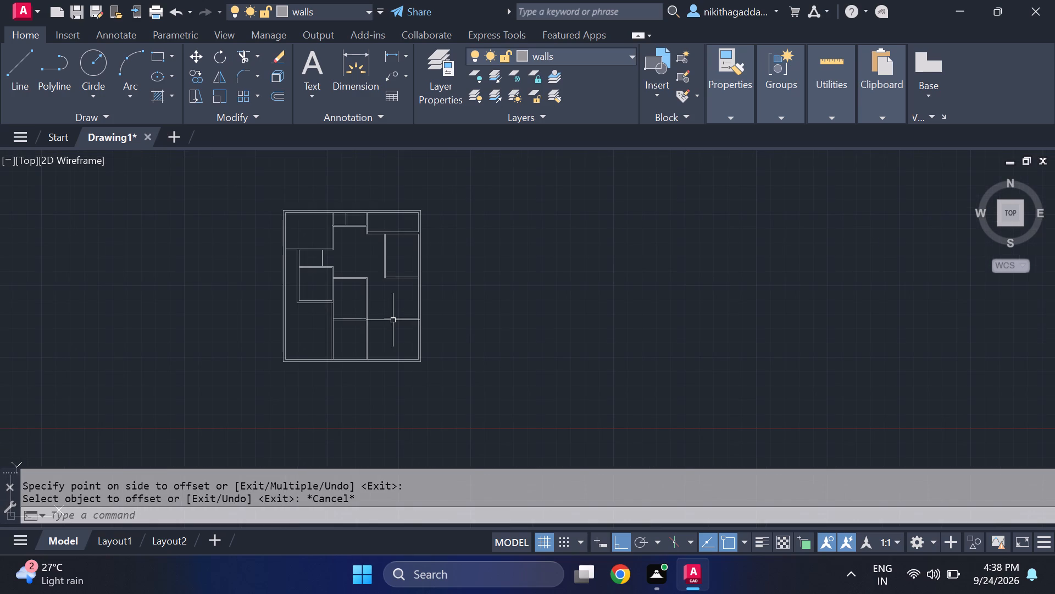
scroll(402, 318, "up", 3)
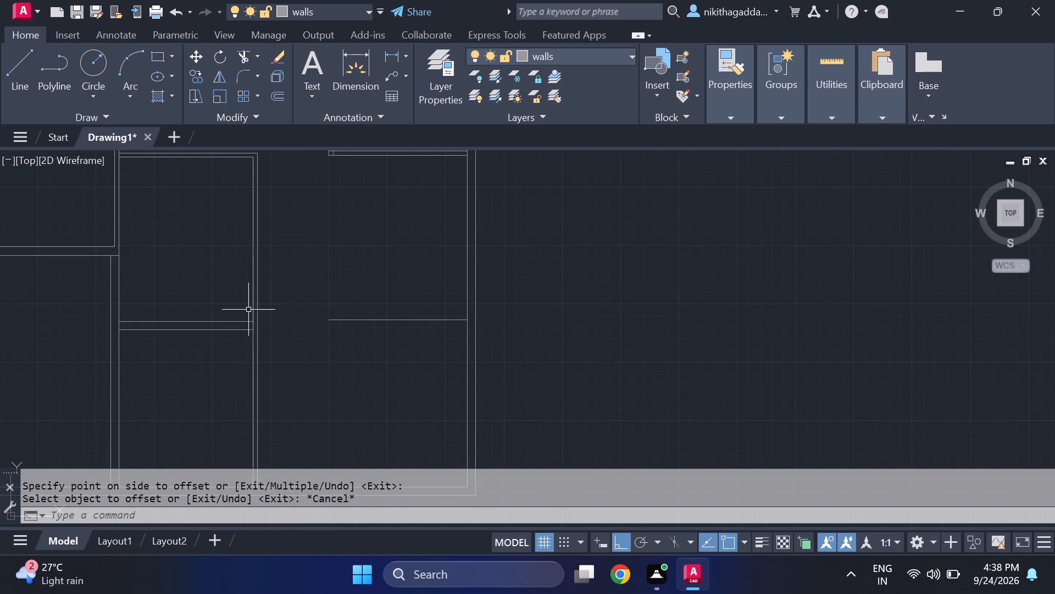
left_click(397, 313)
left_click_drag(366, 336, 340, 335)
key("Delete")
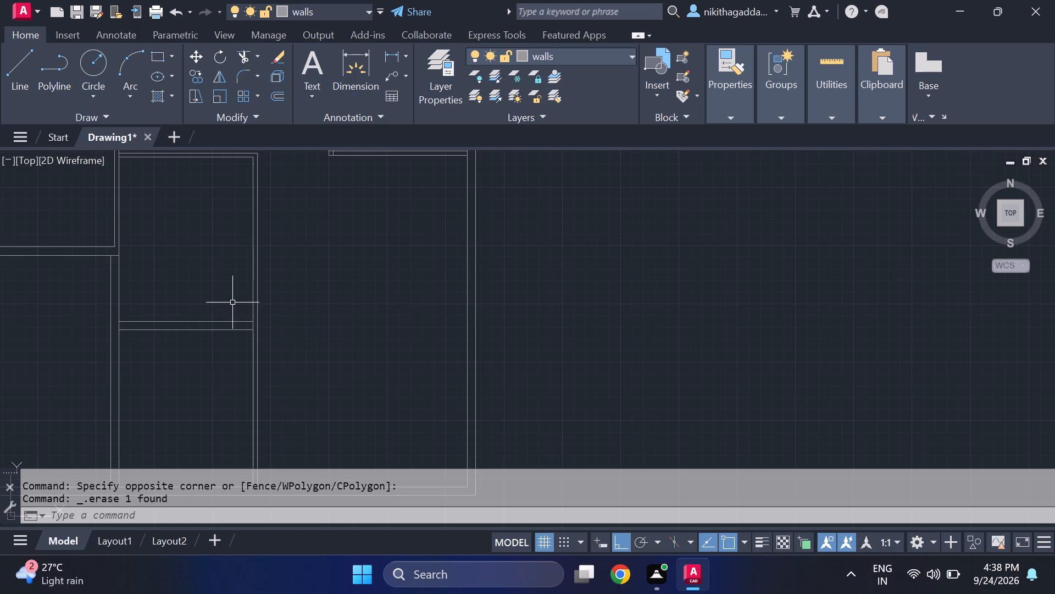
Extend both lines of the horizontal wall between the two lower middle rooms east to the outer wall's inner face.
type("ex")
key("Return")
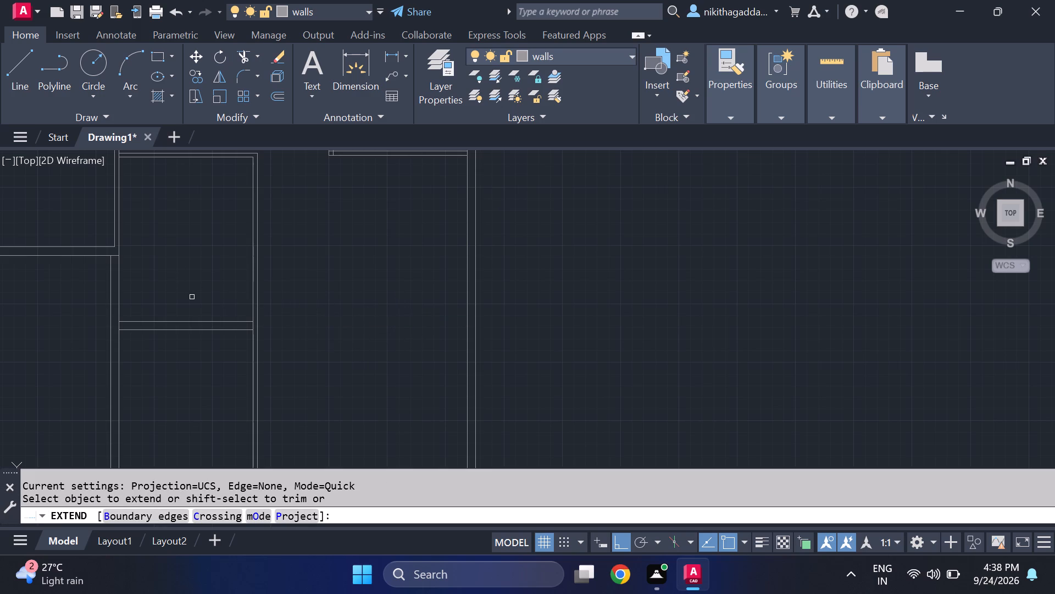
left_click(242, 322)
left_click(245, 329)
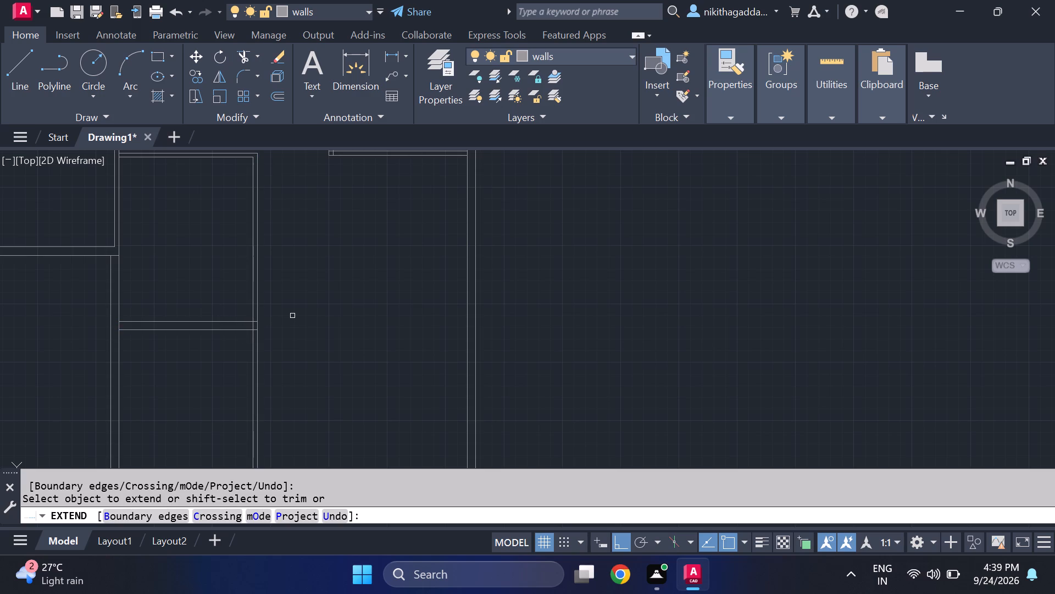
left_click(237, 323)
left_click(242, 332)
key("Escape")
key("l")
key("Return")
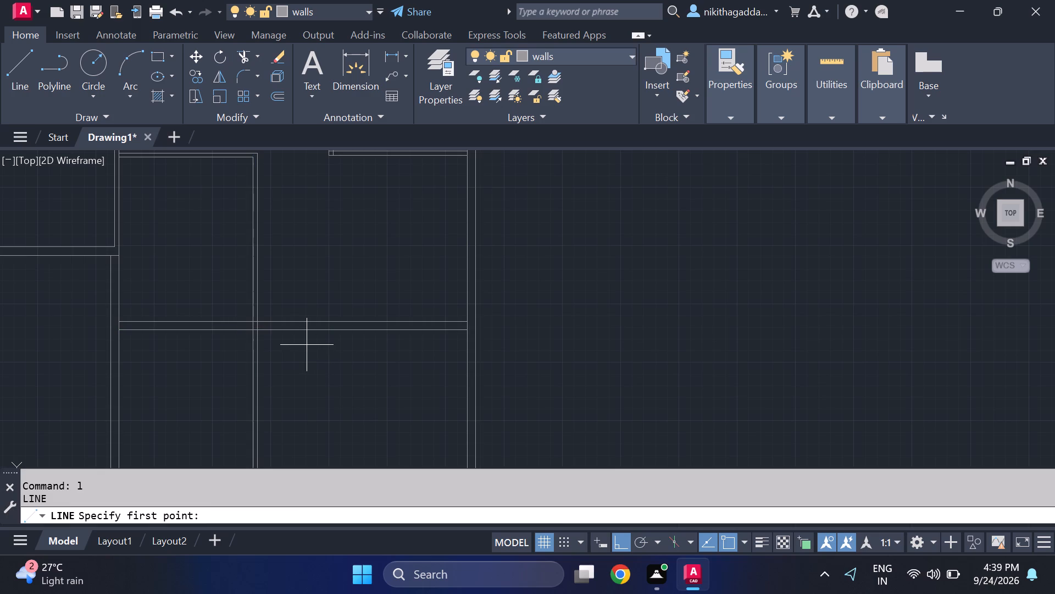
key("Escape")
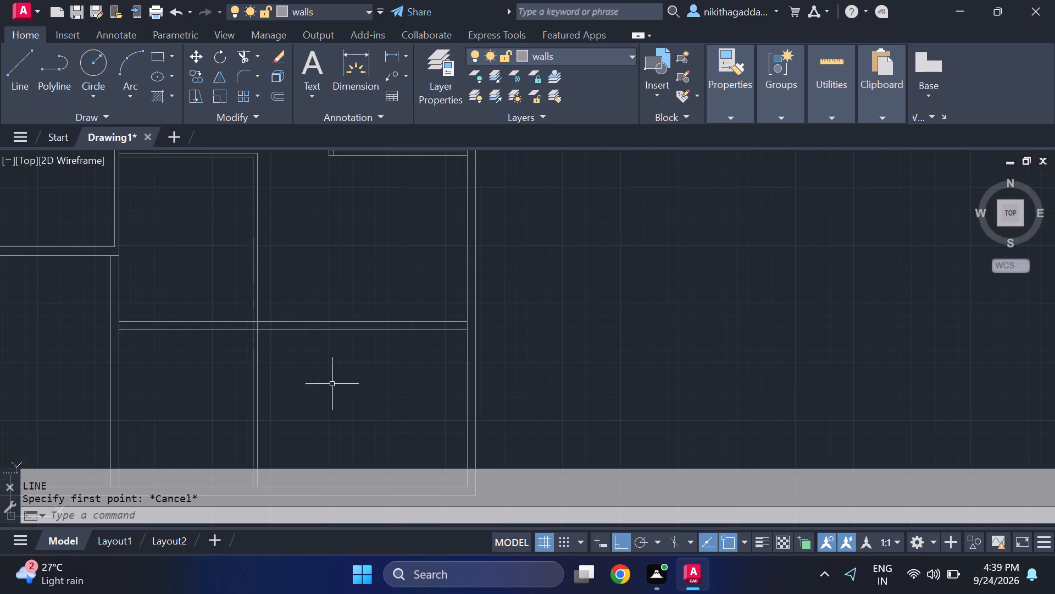
Trim away both vertical wall lines below the extended horizontal wall, merging the two southern rooms.
scroll(333, 388, "down", 2)
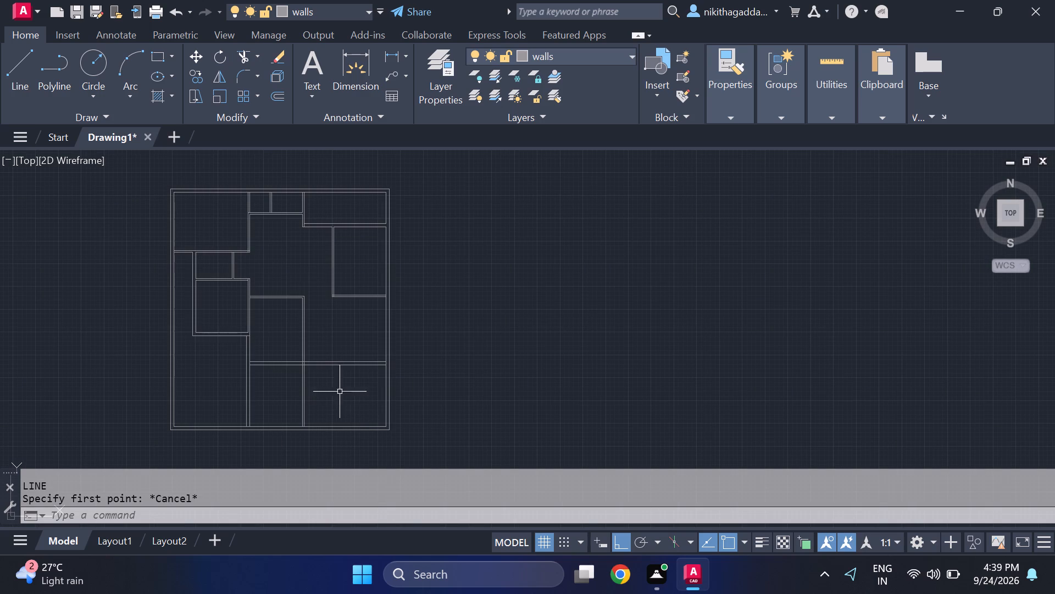
middle_click_drag(336, 380, 342, 348)
middle_click(342, 348)
middle_click(343, 348)
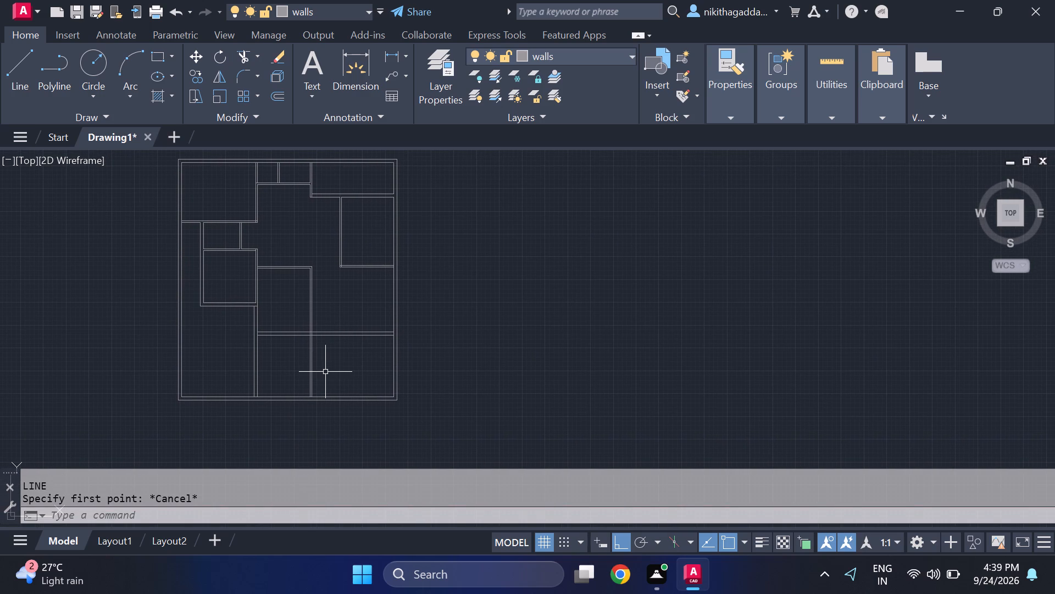
scroll(326, 372, "up", 2)
type("tr")
key("Return")
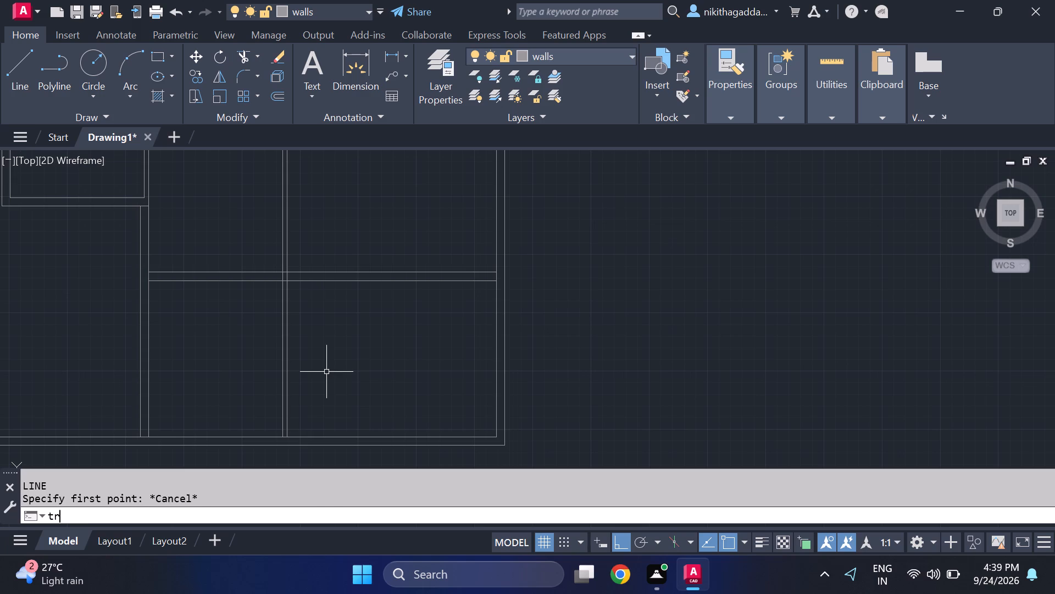
left_click_drag(314, 326, 303, 335)
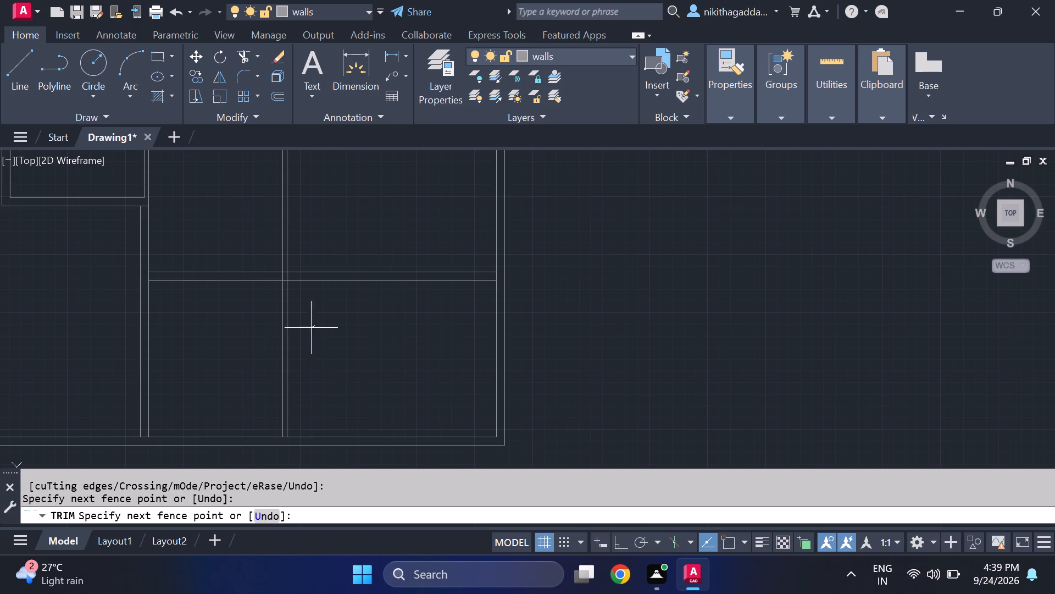
left_click_drag(303, 335, 238, 403)
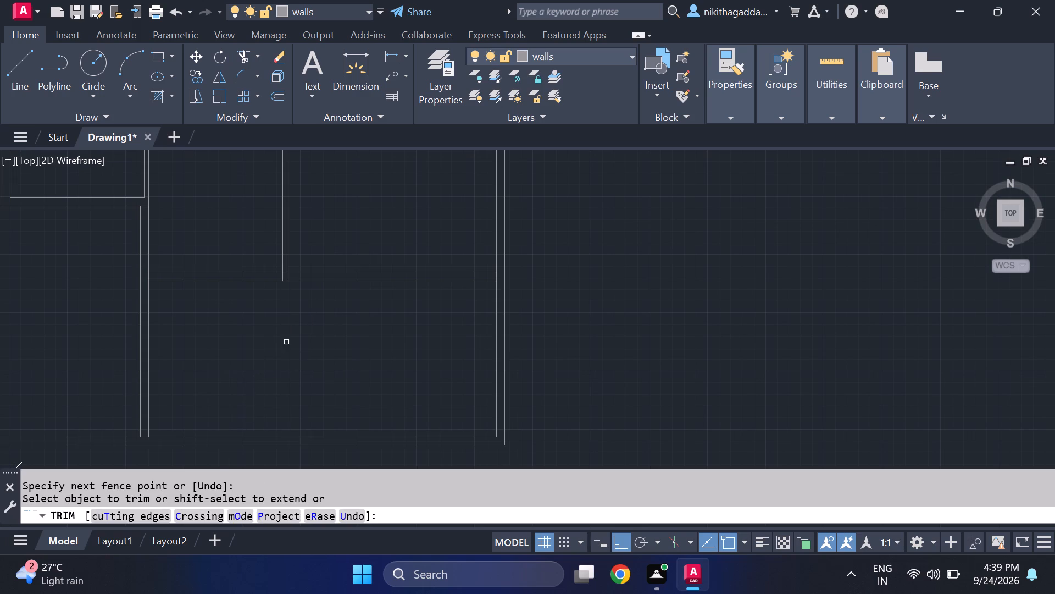
Clean up the T-junction by trimming the vertical stubs inside the horizontal wall and its upper line between the vertical wall's faces.
scroll(297, 324, "down", 3)
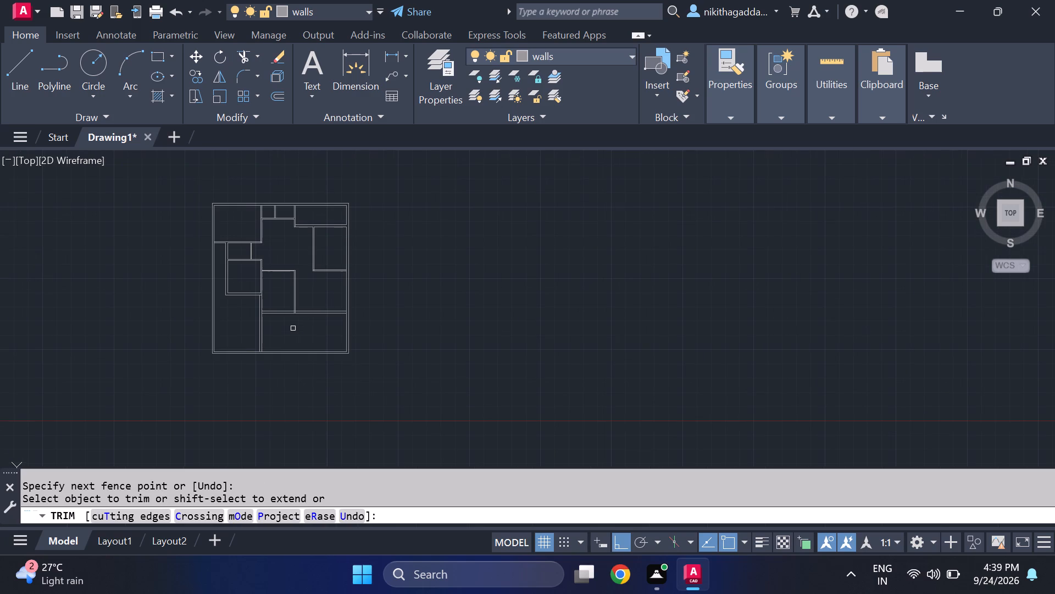
scroll(290, 328, "up", 3)
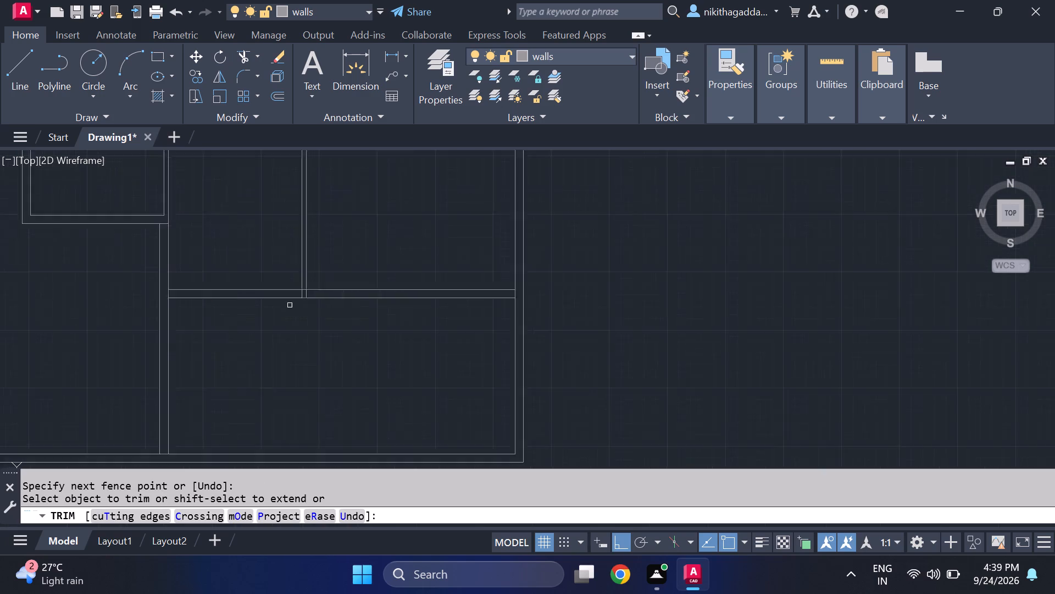
scroll(288, 305, "up", 2)
scroll(326, 266, "up", 2)
left_click_drag(363, 293, 312, 290)
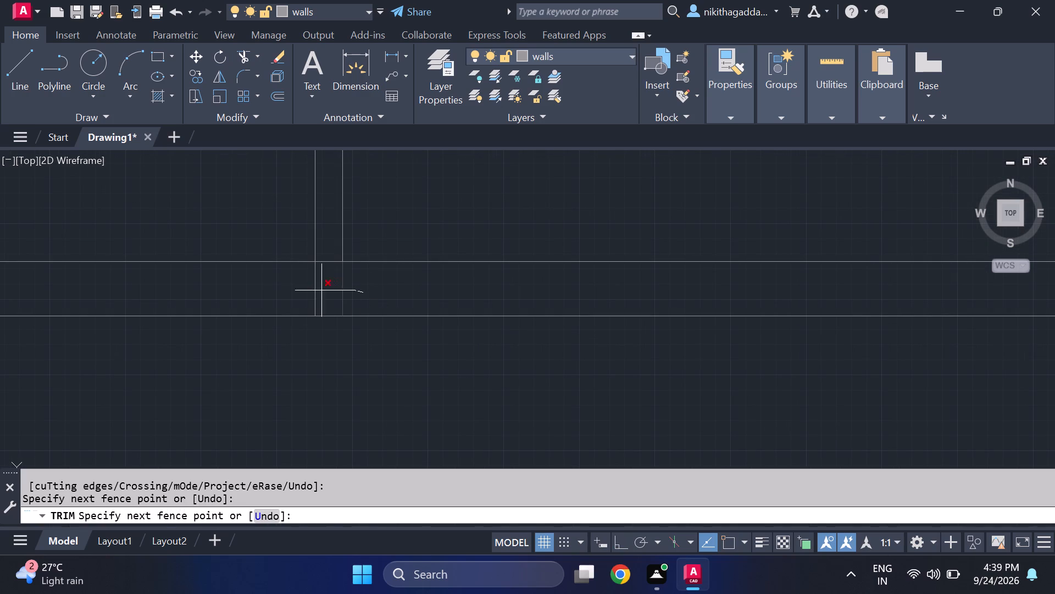
left_click_drag(312, 290, 289, 288)
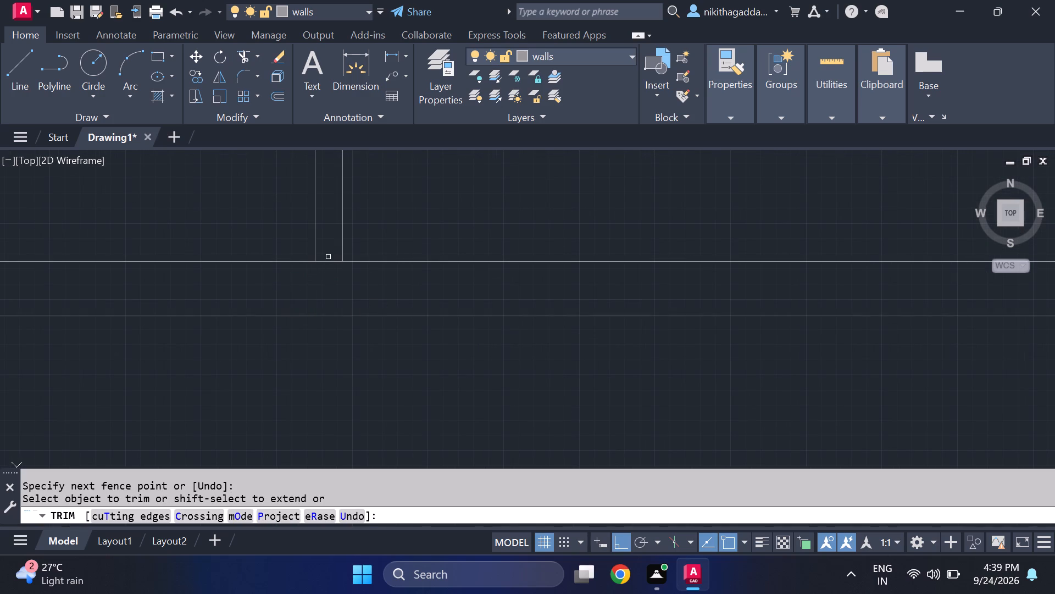
left_click(330, 262)
scroll(324, 279, "down", 4)
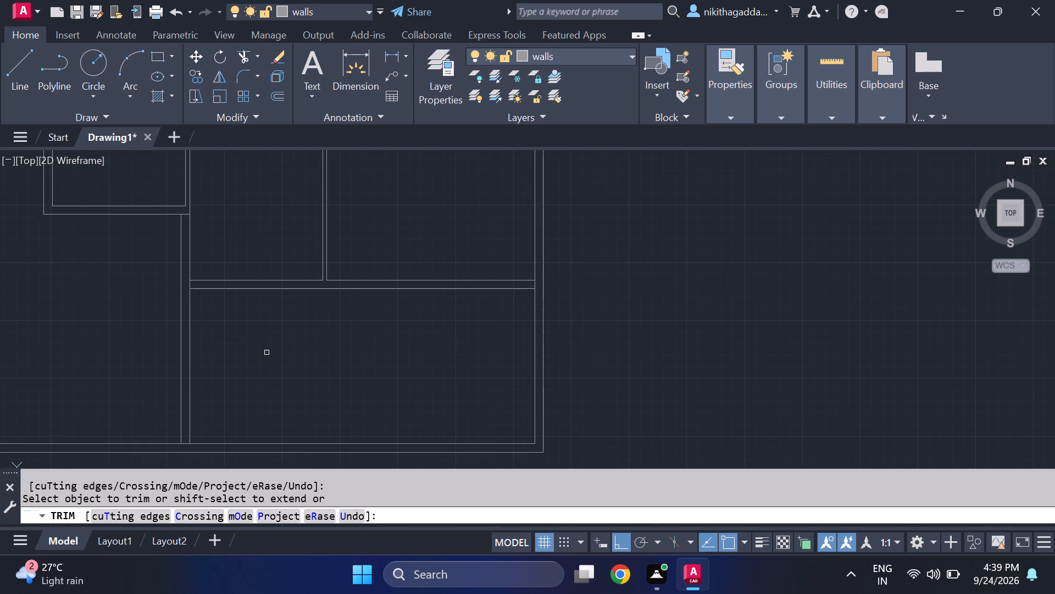
middle_click_drag(268, 355, 260, 347)
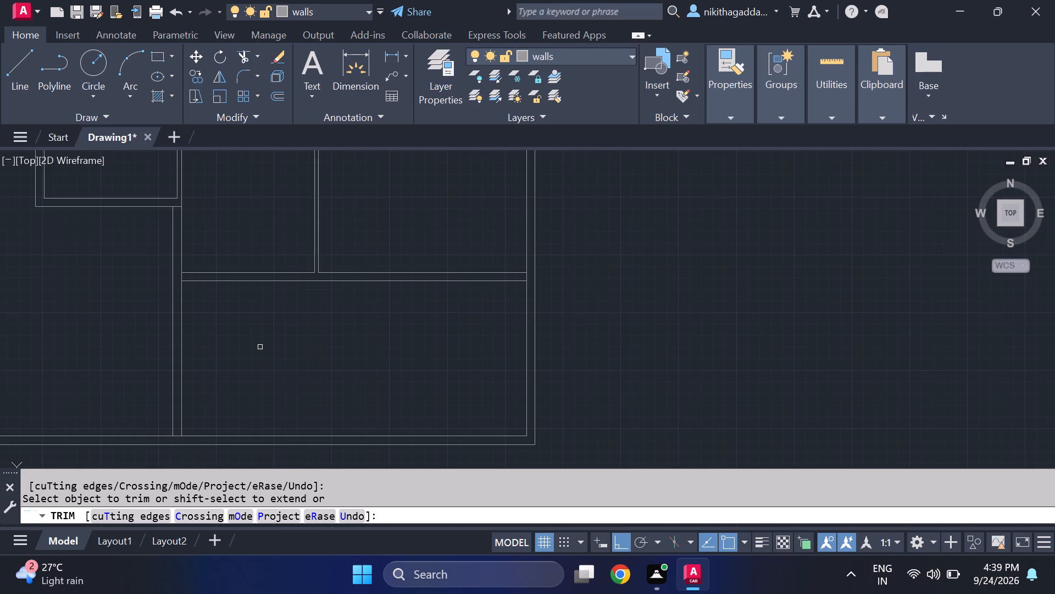
key("Escape")
Extend both lines of the long horizontal wall west to the far face of the adjoining vertical wall.
type("ex")
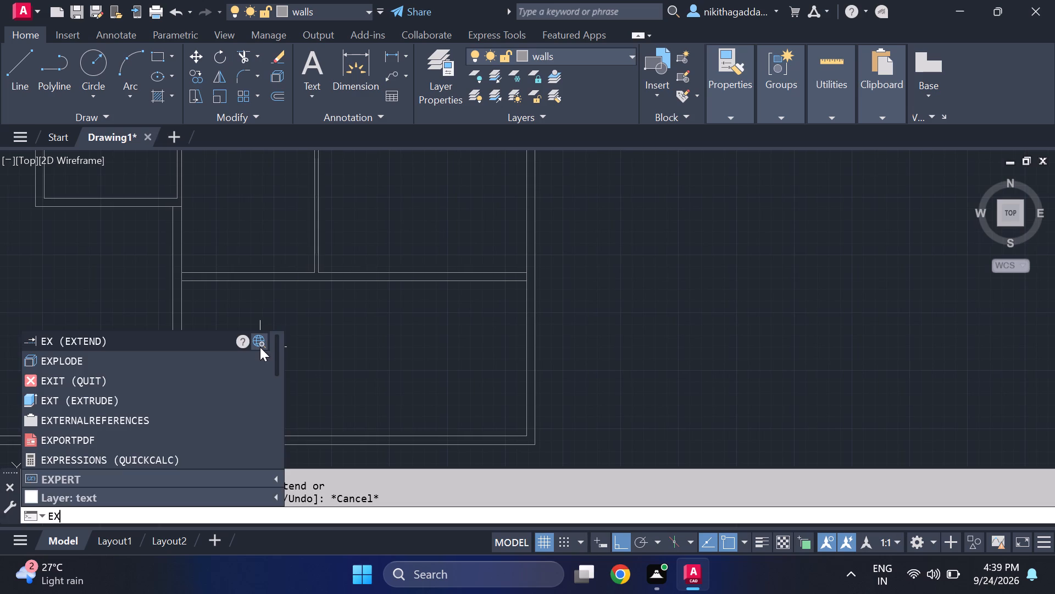
left_click(141, 335)
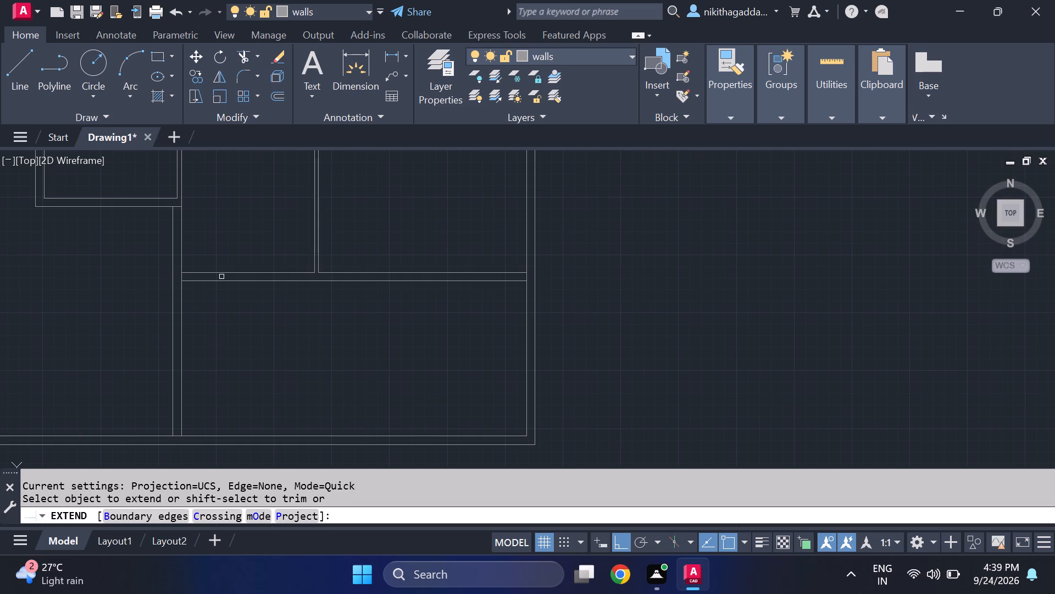
left_click(225, 270)
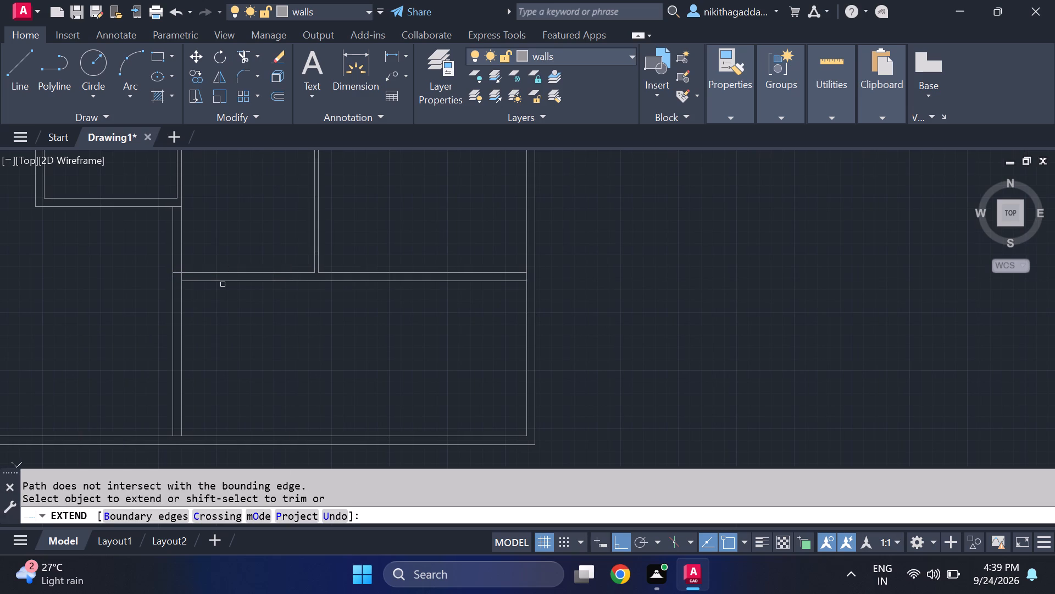
left_click(223, 282)
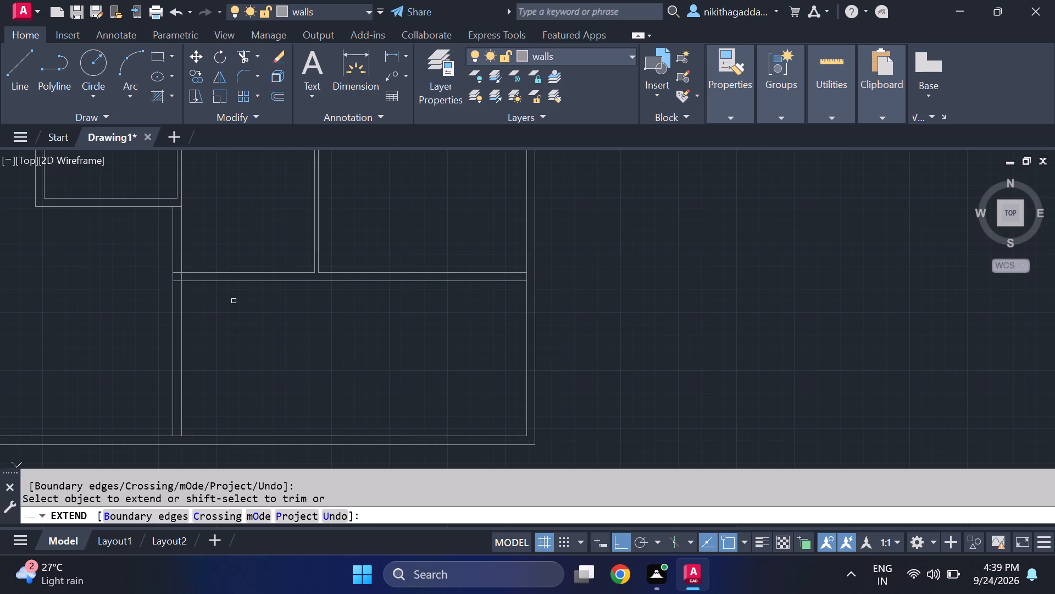
Offset the inner face of the east outer wall 5'4" west, across the southern room.
key("Escape")
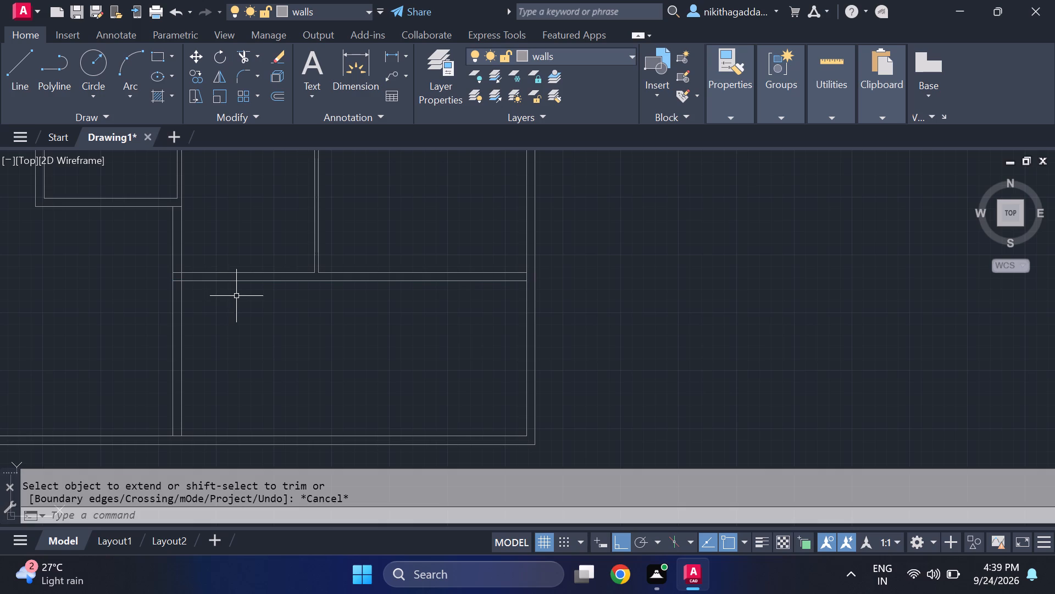
scroll(207, 338, "up", 1)
middle_click_drag(228, 330, 219, 283)
middle_click(219, 283)
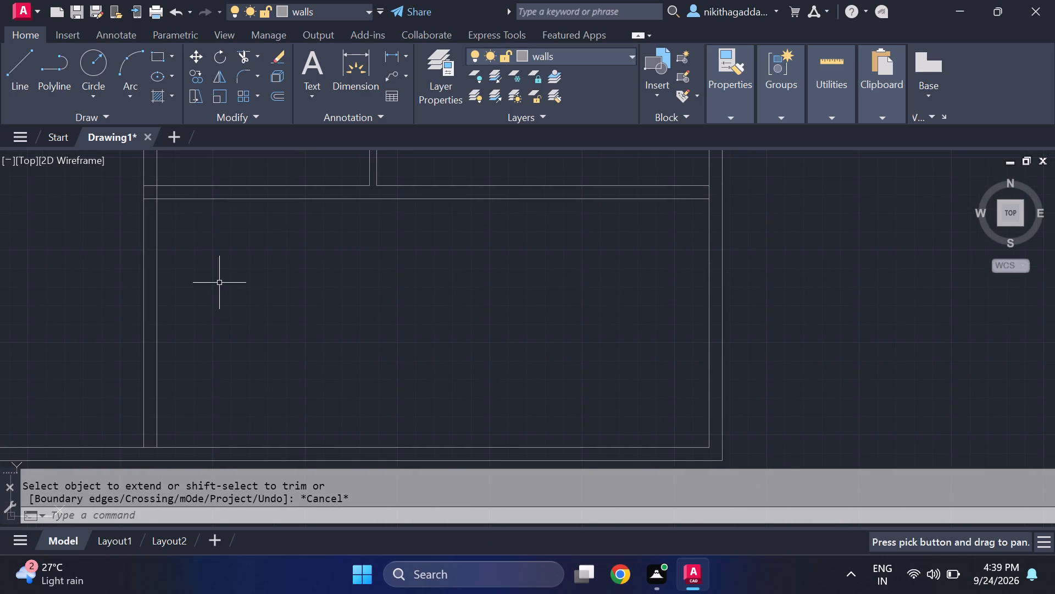
middle_click(219, 283)
middle_click(219, 287)
scroll(256, 313, "down", 3)
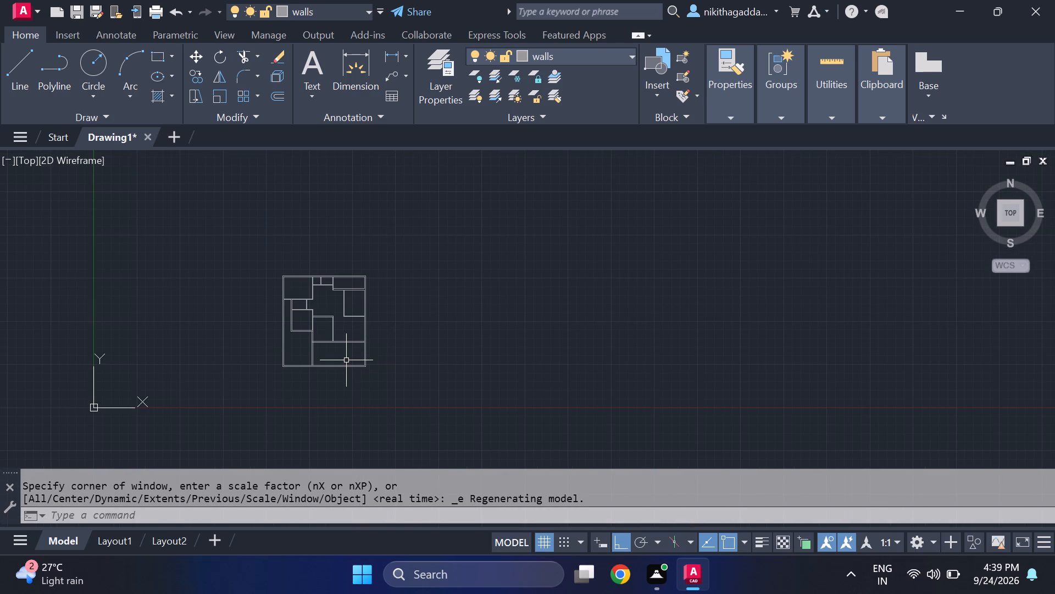
scroll(346, 360, "up", 1)
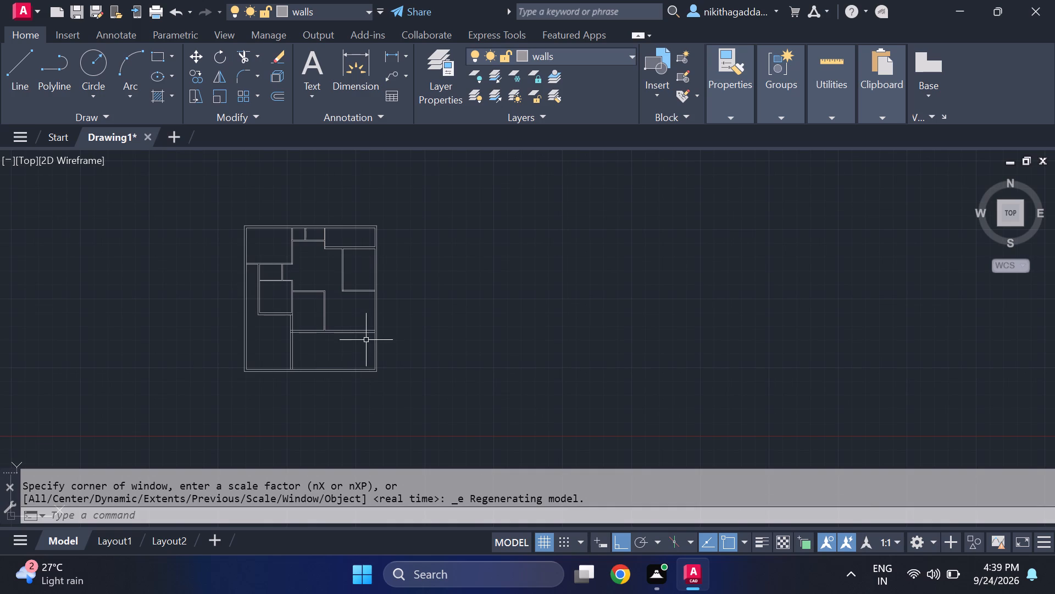
scroll(330, 306, "up", 2)
middle_click_drag(304, 335, 245, 281)
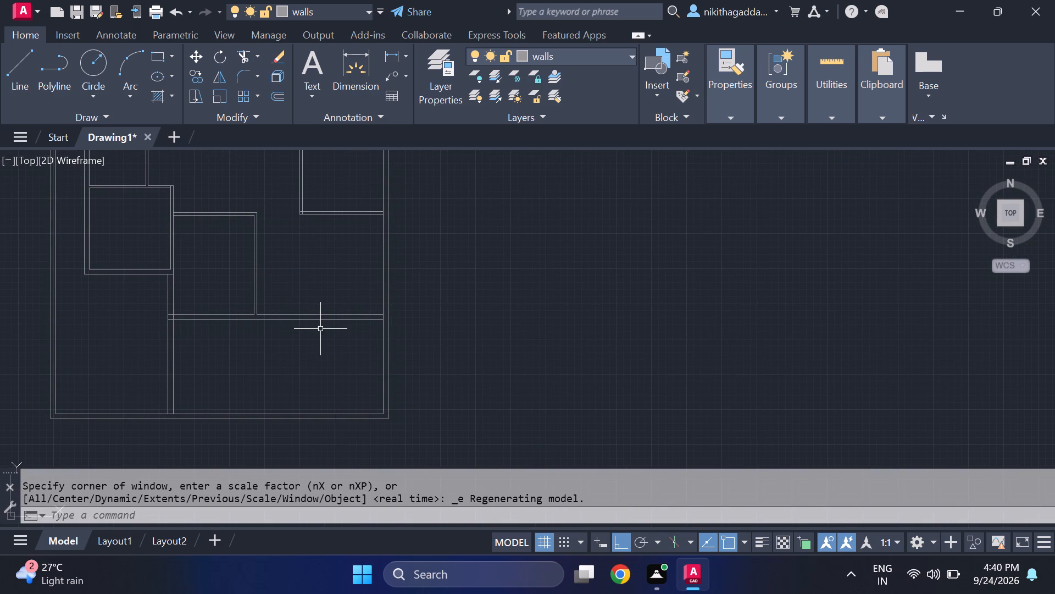
scroll(378, 346, "up", 1)
middle_click_drag(328, 323, 323, 317)
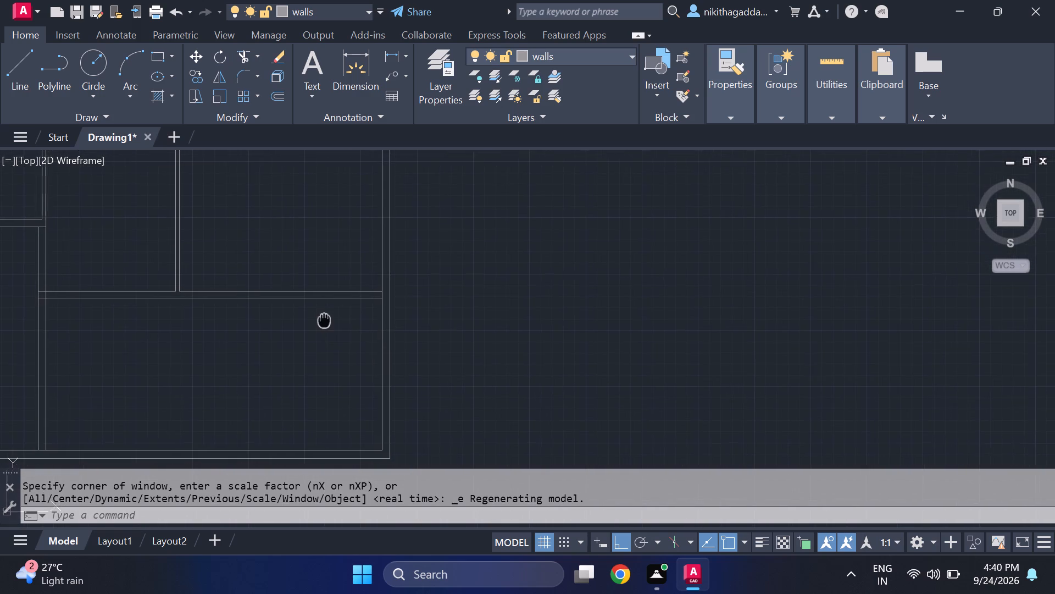
middle_click_drag(323, 317, 280, 309)
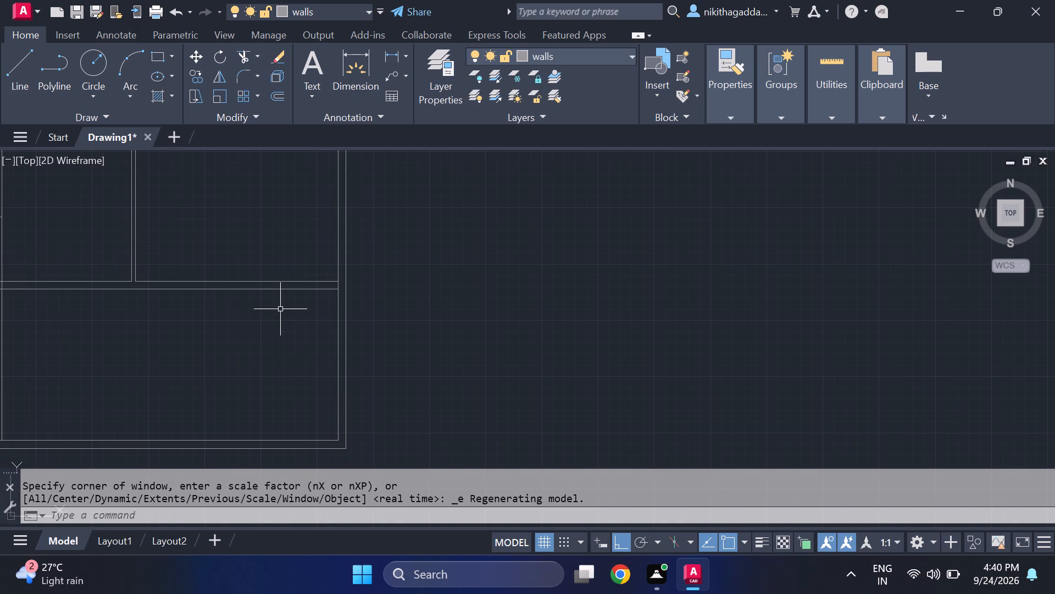
type("of")
key("Return")
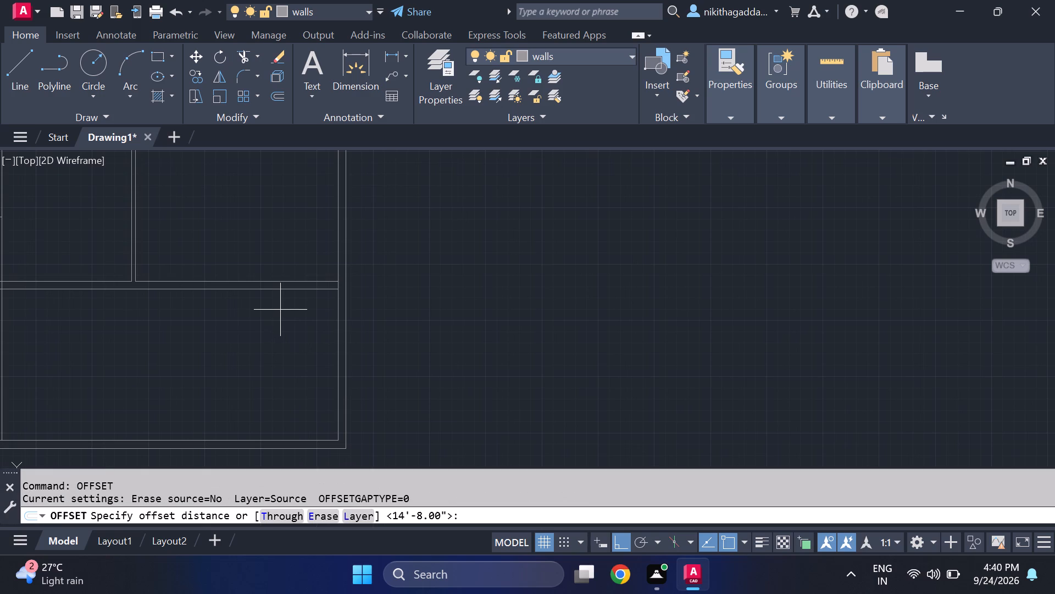
type("5'")
key("4")
key("shift+quotedbl")
key("Return")
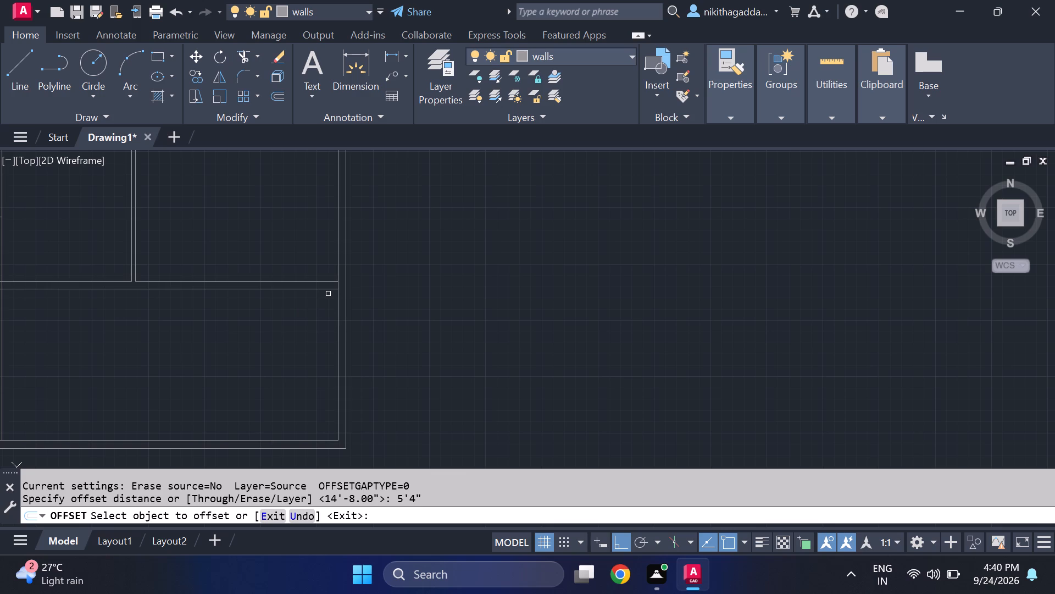
left_click(337, 324)
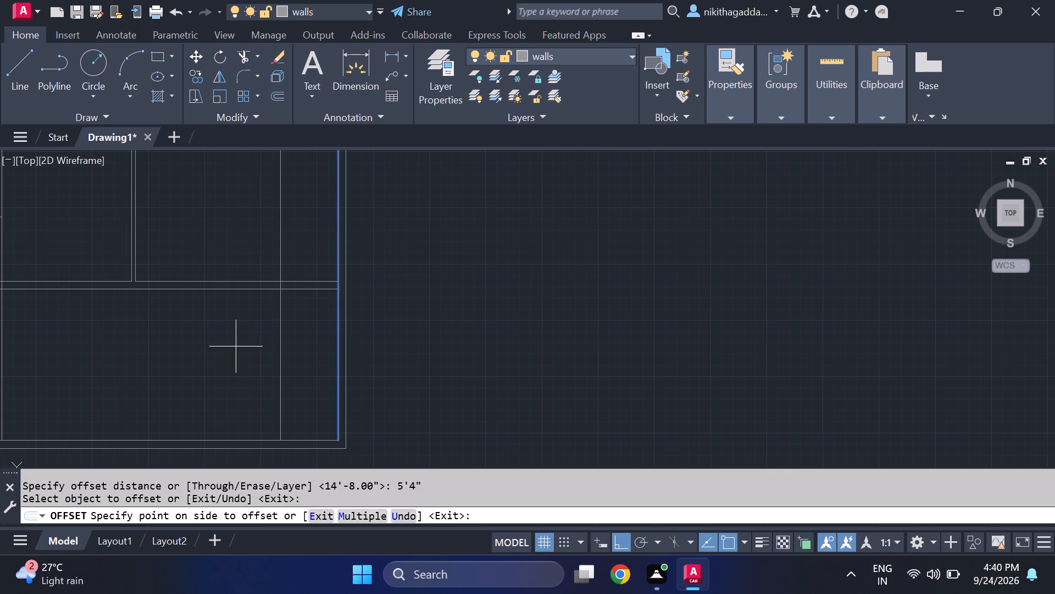
left_click(231, 348)
key("Escape")
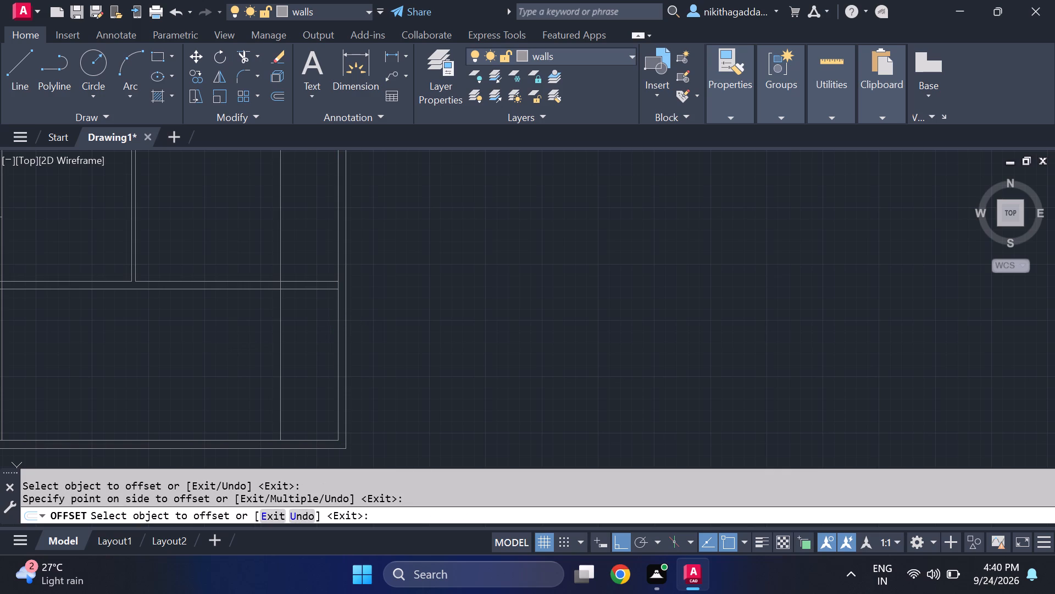
Offset the new vertical line 4.5" west to form the second face of a thin wall.
scroll(295, 379, "up", 1)
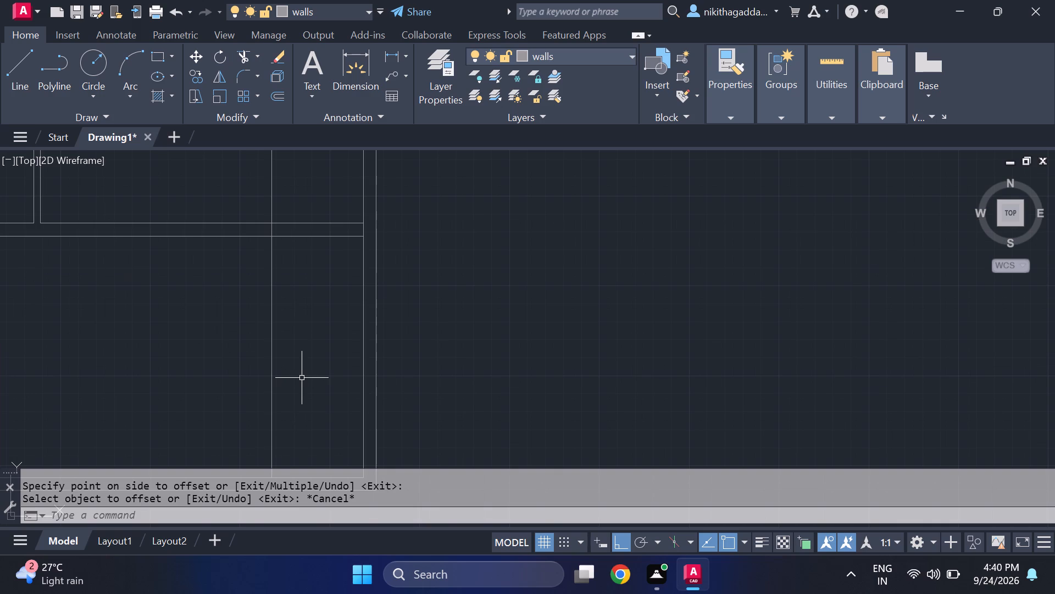
type("of")
key("Return")
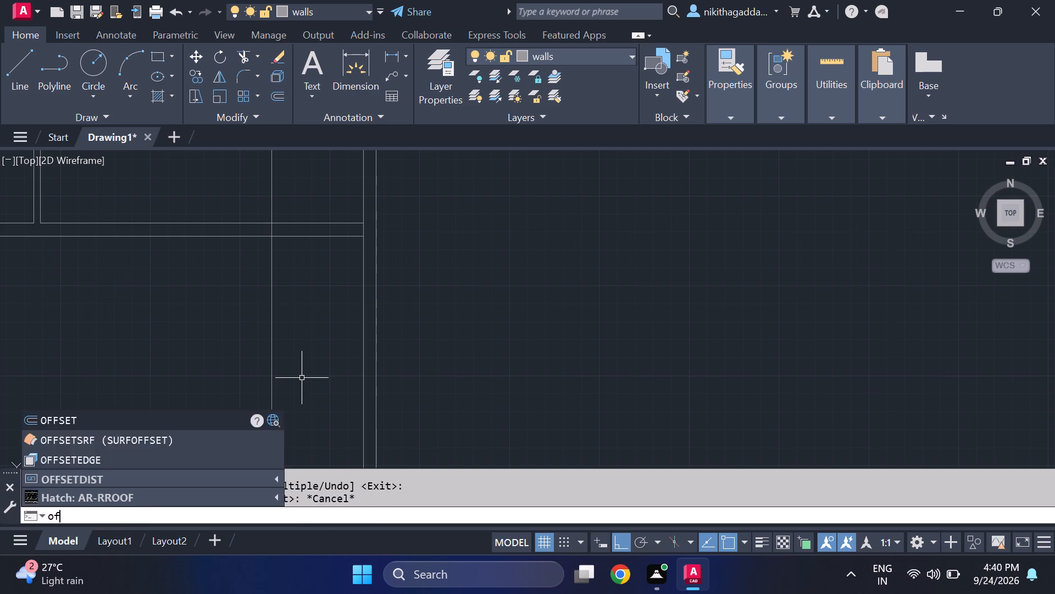
type("4.5")
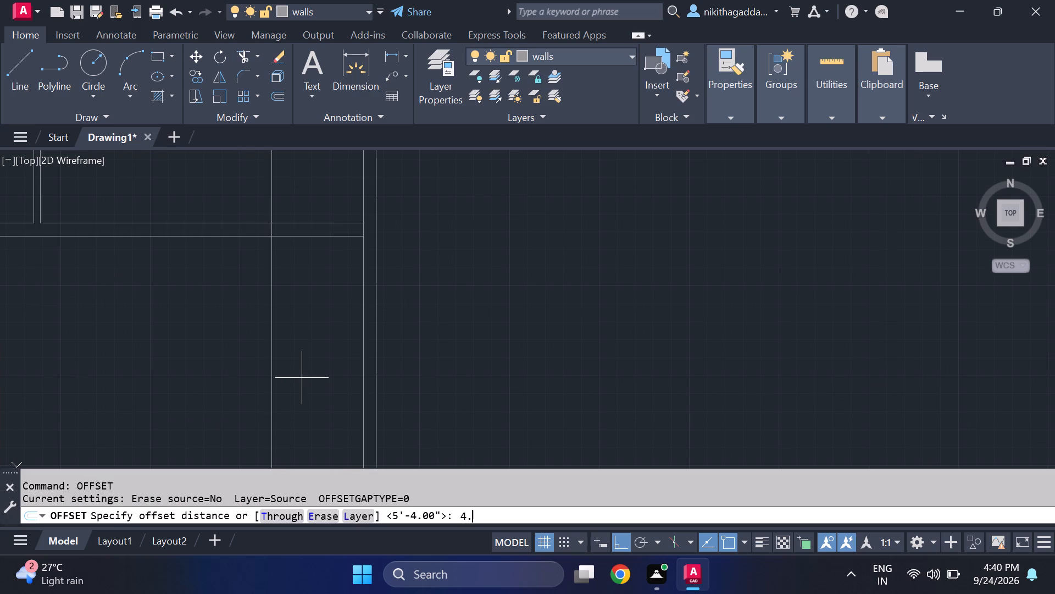
key("shift+quotedbl")
key("Return")
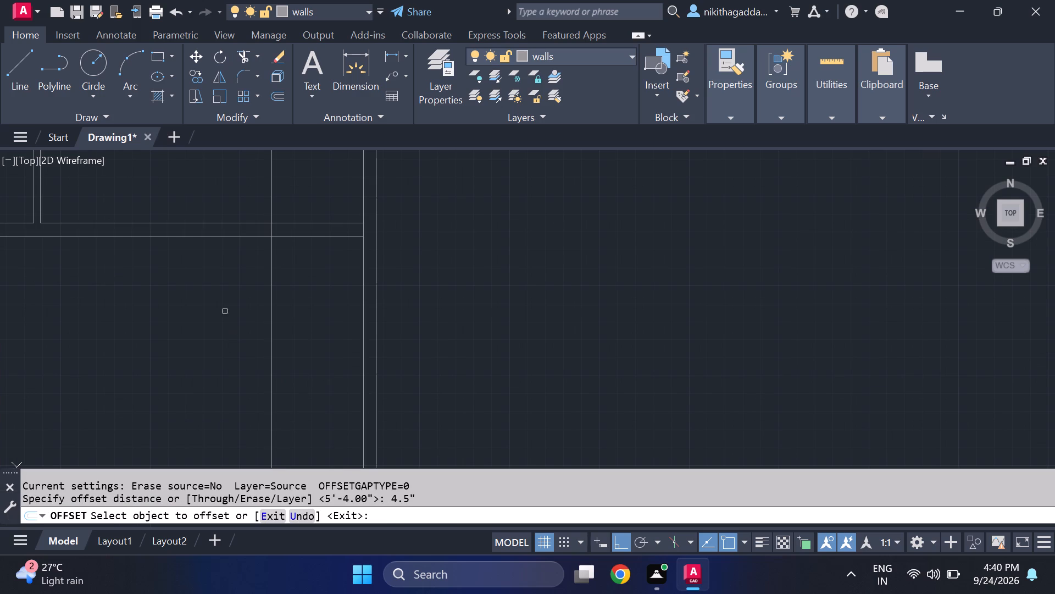
left_click(271, 245)
left_click(220, 274)
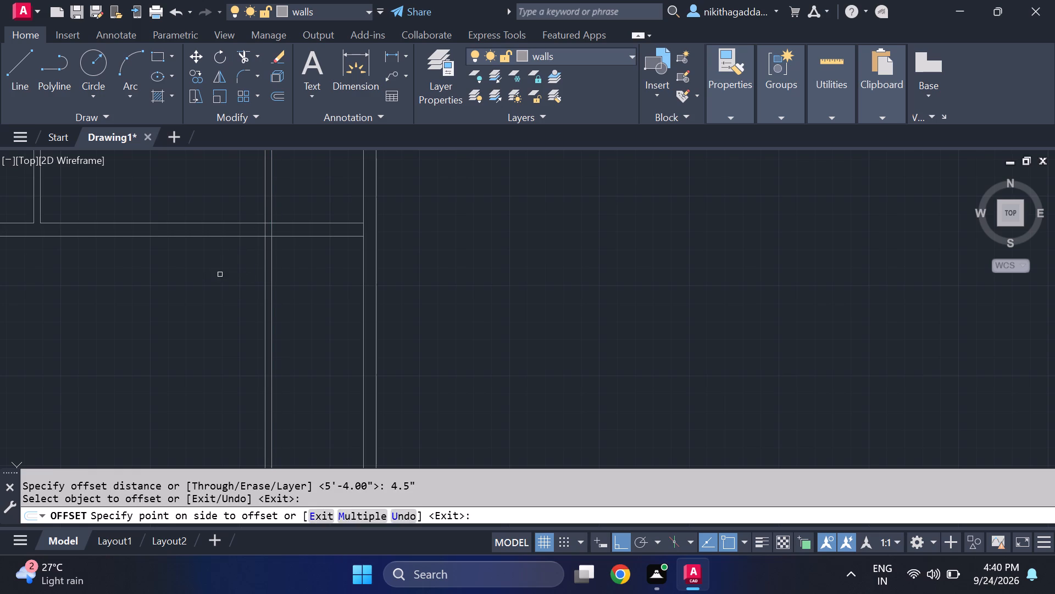
key("Escape")
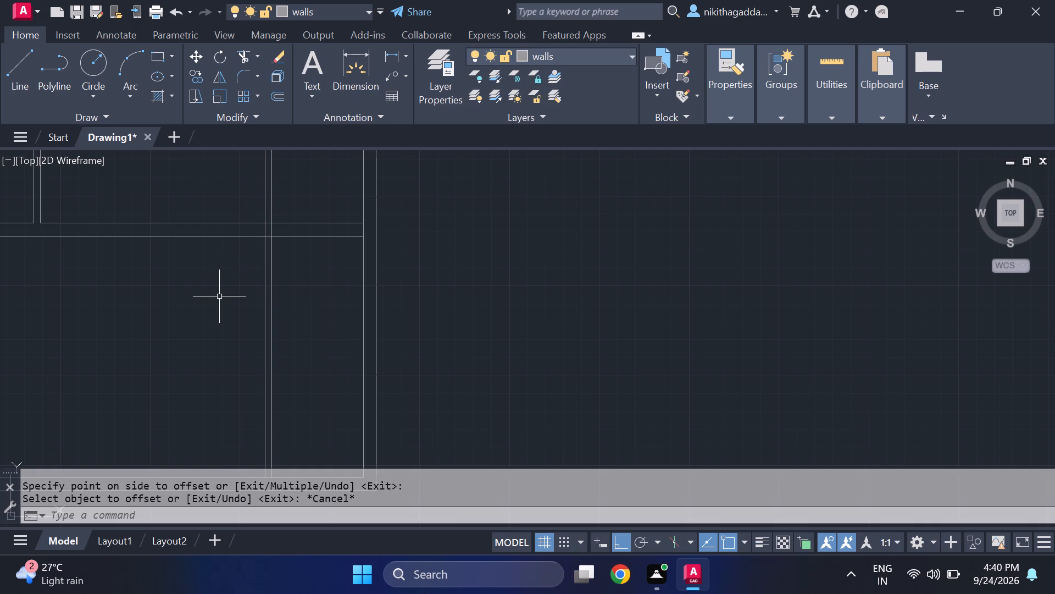
Offset the lower line of the long horizontal wall 7'4" south into the southern room.
scroll(247, 274, "down", 2)
scroll(276, 251, "up", 2)
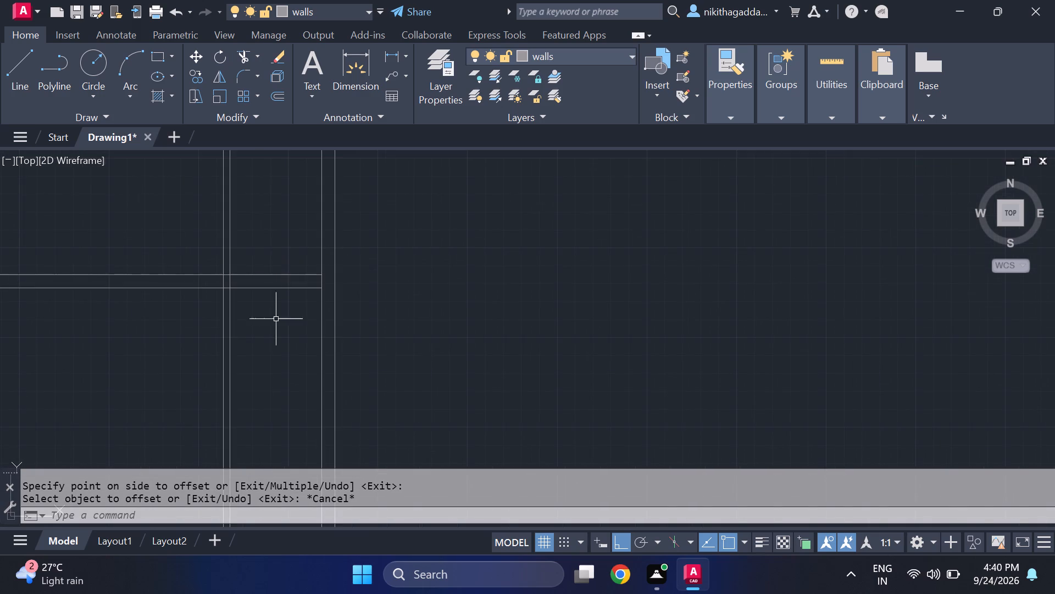
middle_click_drag(269, 320, 199, 292)
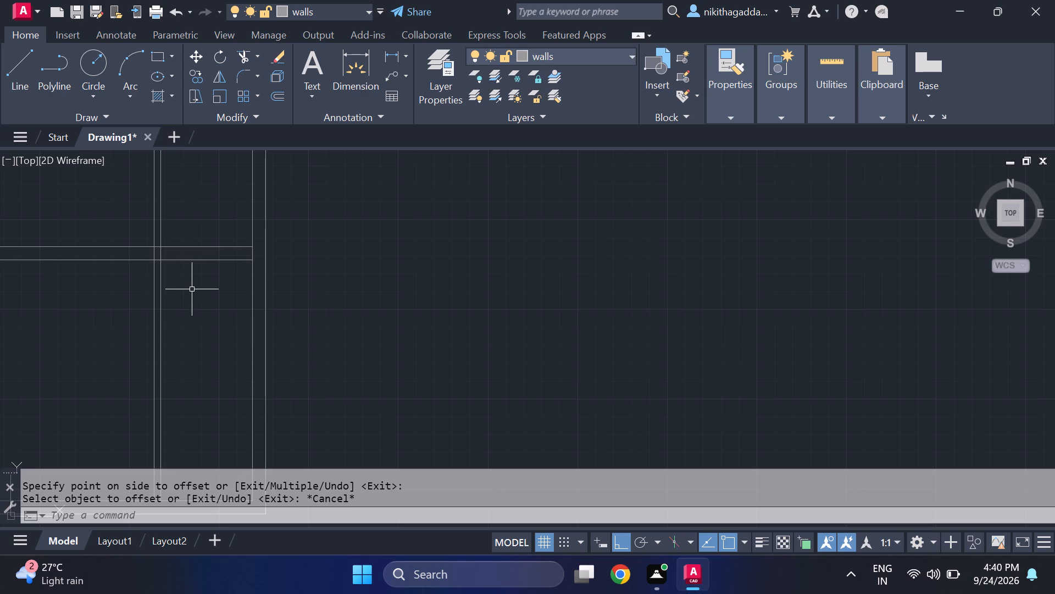
scroll(190, 276, "up", 3)
scroll(190, 276, "down", 3)
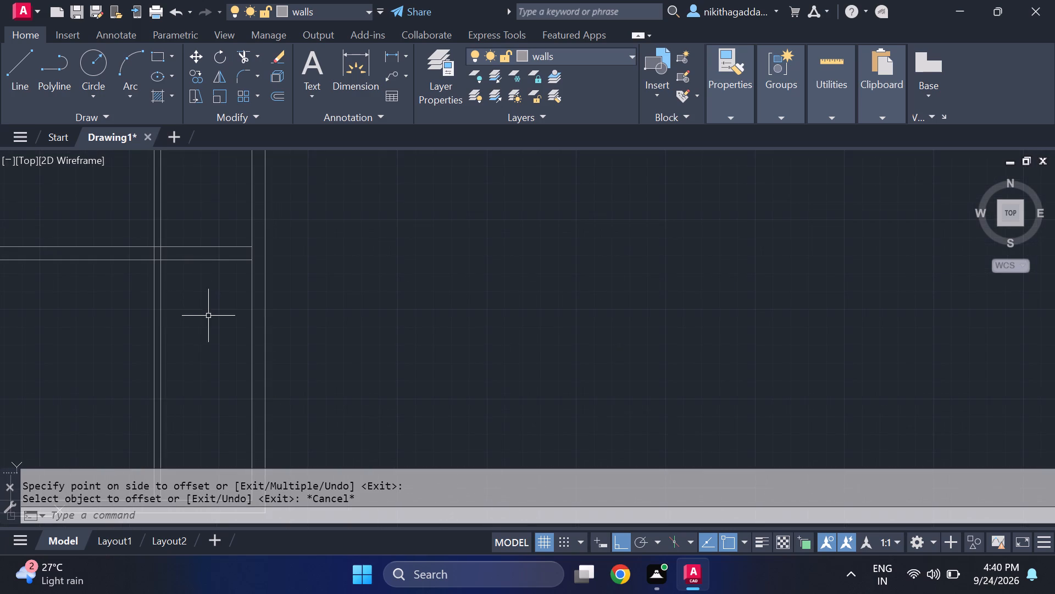
scroll(209, 316, "down", 4)
scroll(201, 319, "up", 3)
middle_click_drag(204, 321, 192, 293)
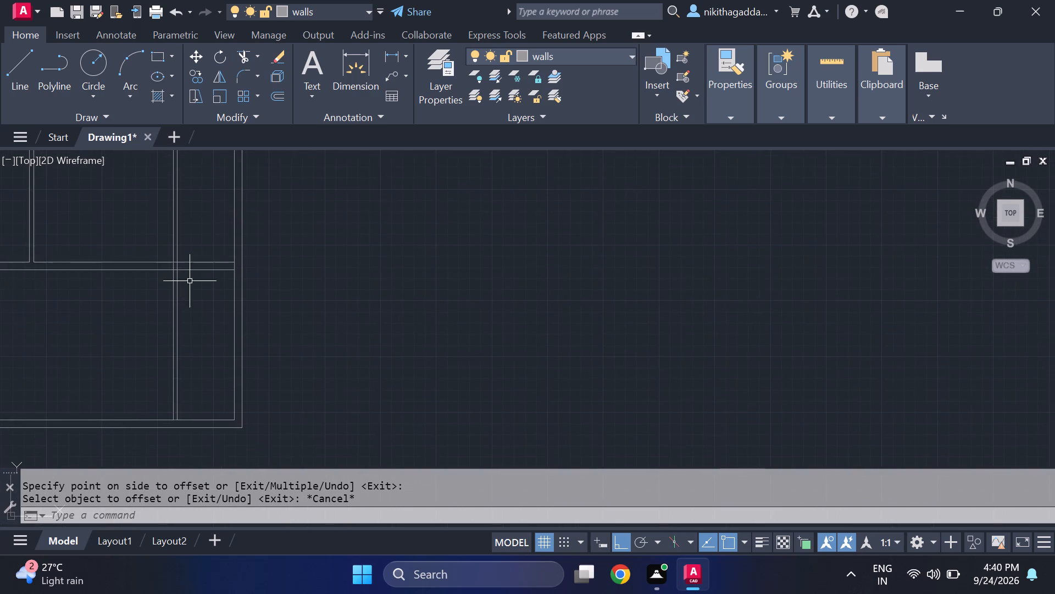
scroll(195, 268, "up", 2)
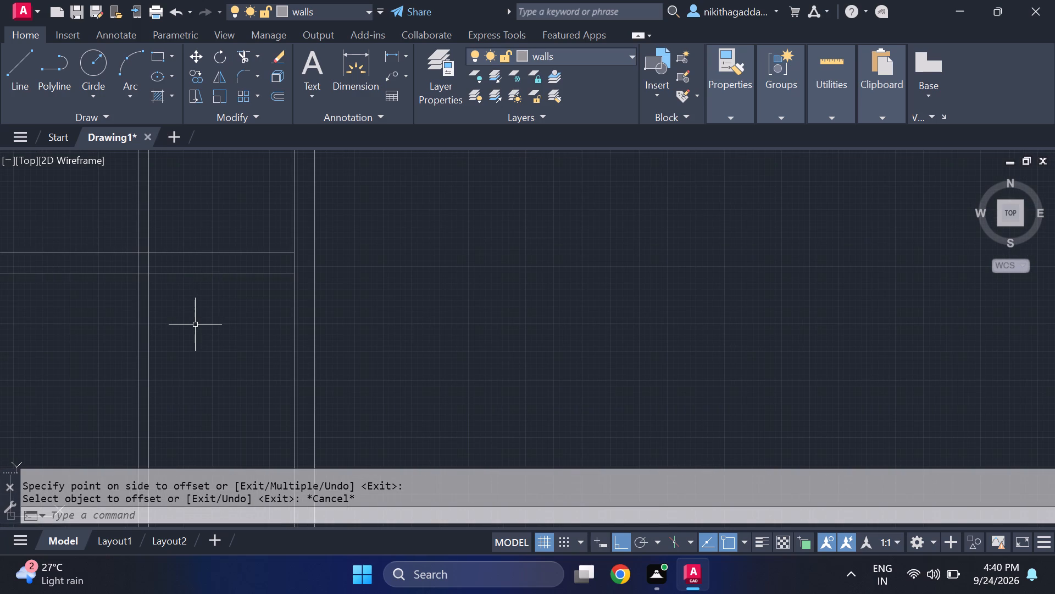
key("o")
key("f")
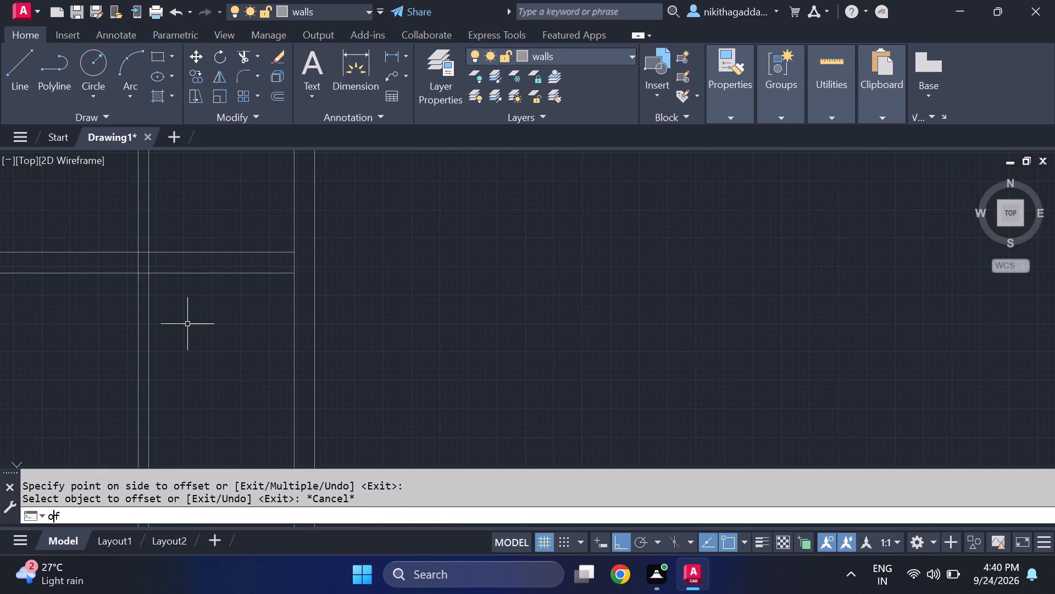
key("Return")
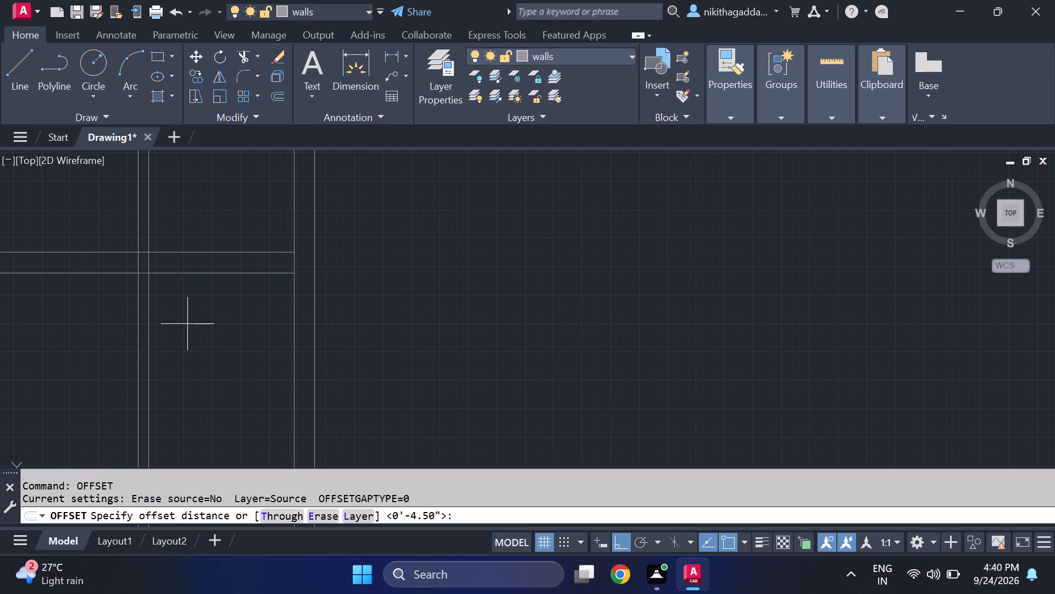
key("7")
key("apostrophe")
key("4")
key("shift+quotedbl")
key("Return")
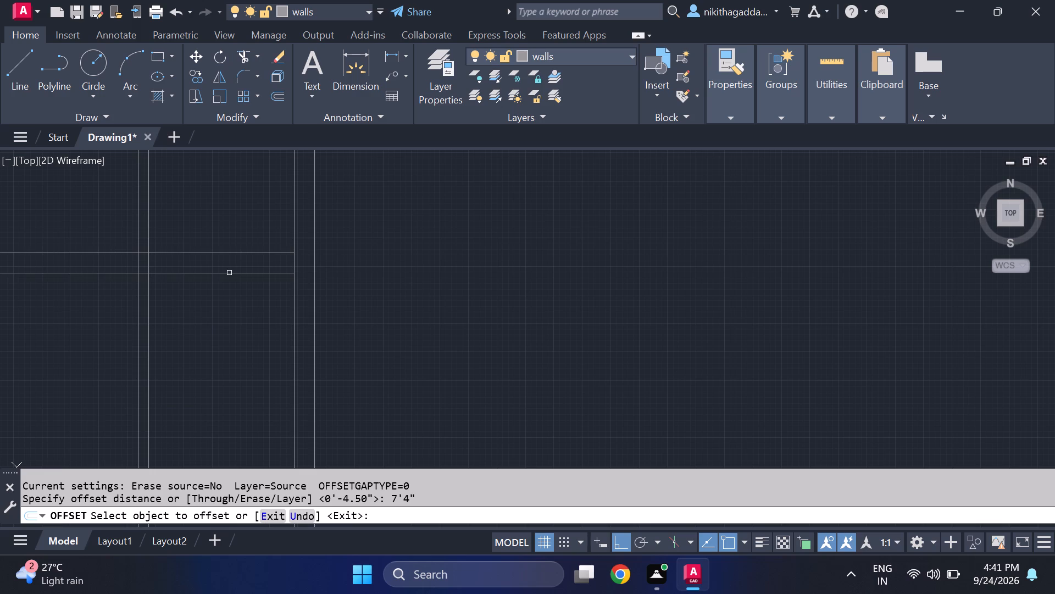
left_click(232, 275)
scroll(219, 381, "down", 3)
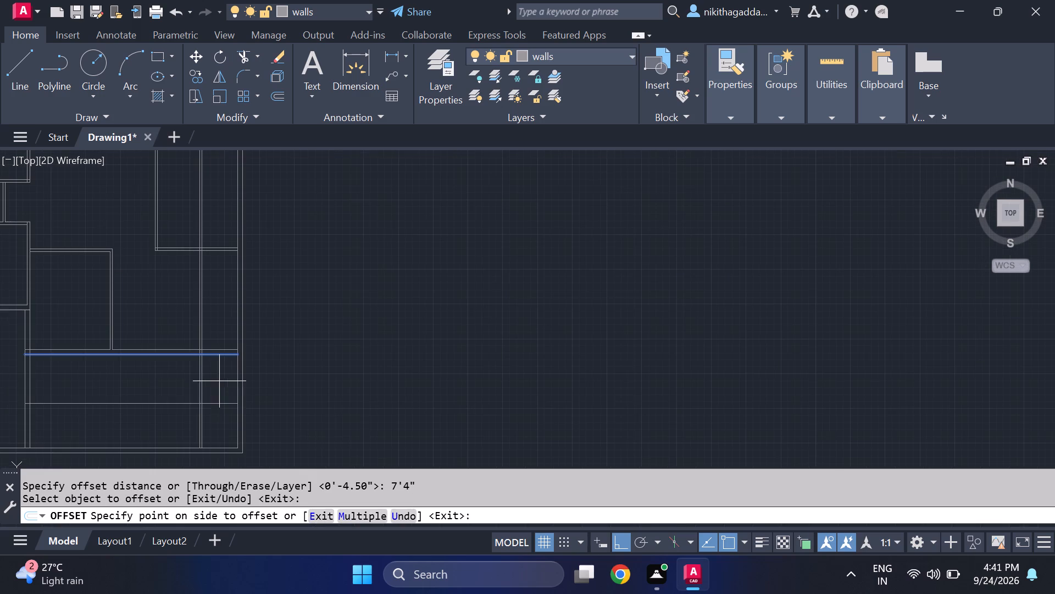
left_click(217, 414)
scroll(207, 406, "up", 2)
middle_click_drag(229, 427, 210, 380)
key("Escape")
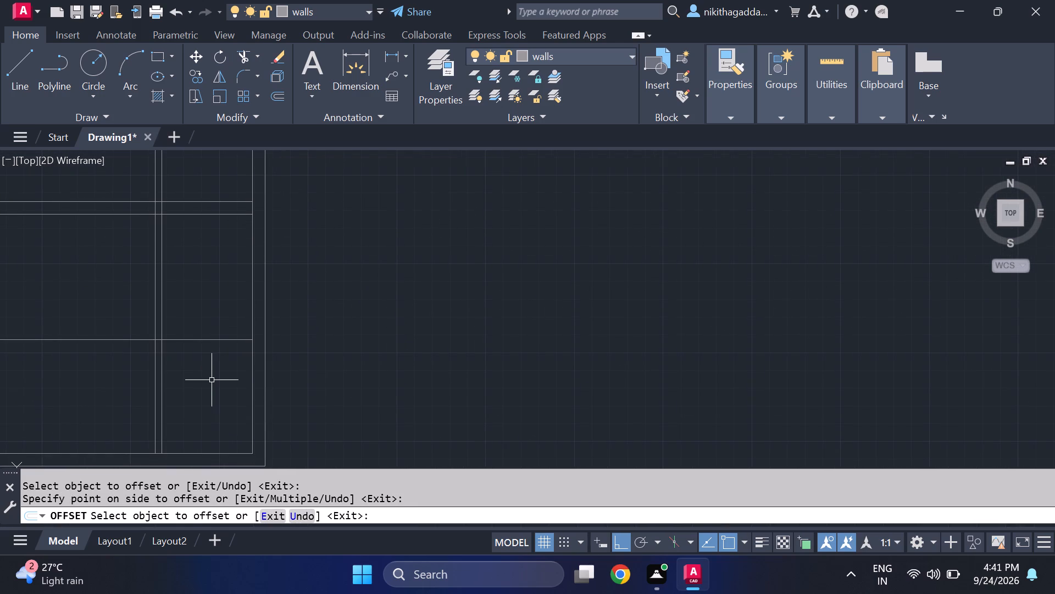
Offset the new horizontal line 9" south to form the second face of the wall.
type("of")
key("Return")
key("9")
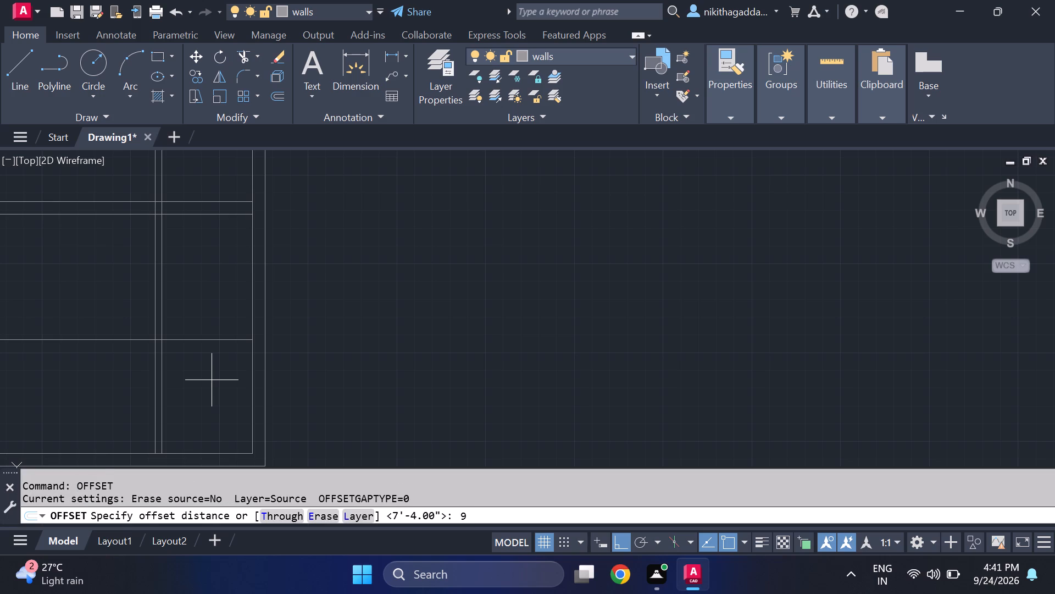
key("shift+quotedbl")
key("Return")
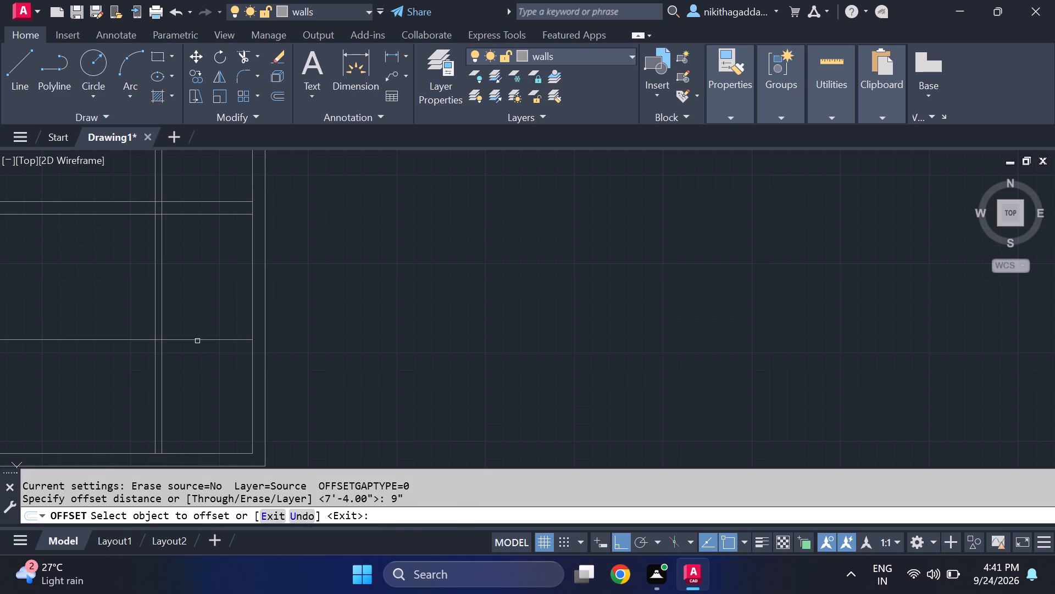
left_click(197, 340)
left_click_drag(199, 388, 207, 391)
scroll(207, 391, "down", 1)
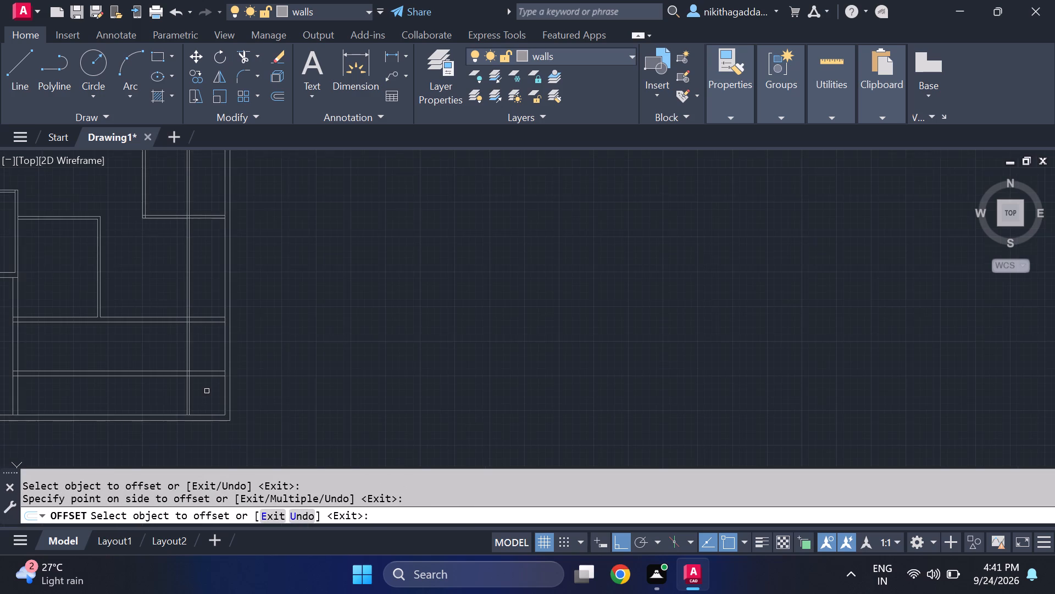
scroll(207, 391, "down", 1)
middle_click_drag(246, 369, 413, 319)
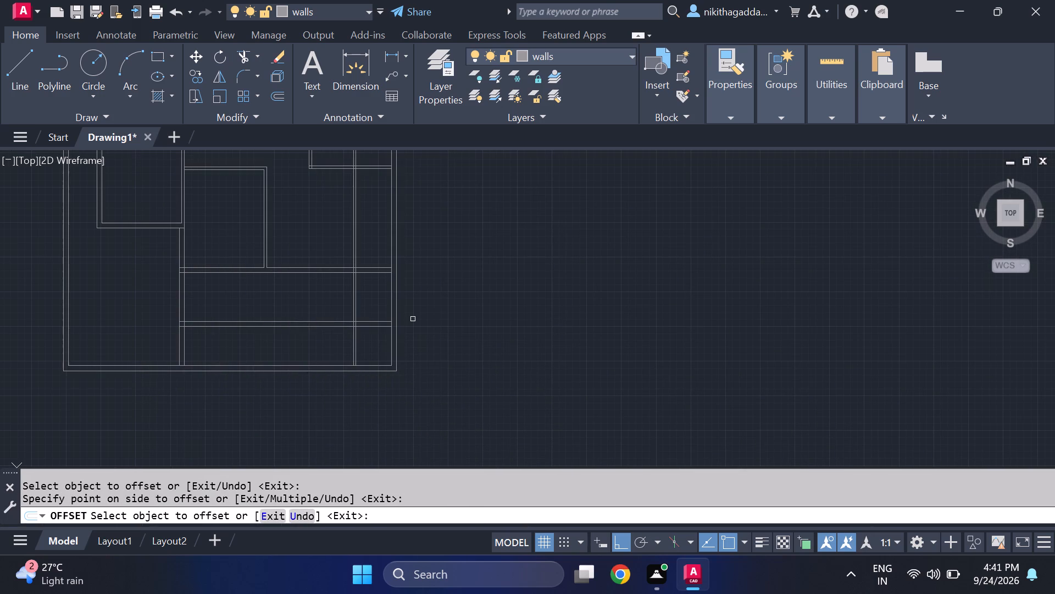
Trim the thin vertical wall's lines south of the new 9" horizontal wall and open the junction where the two walls meet.
key("Escape")
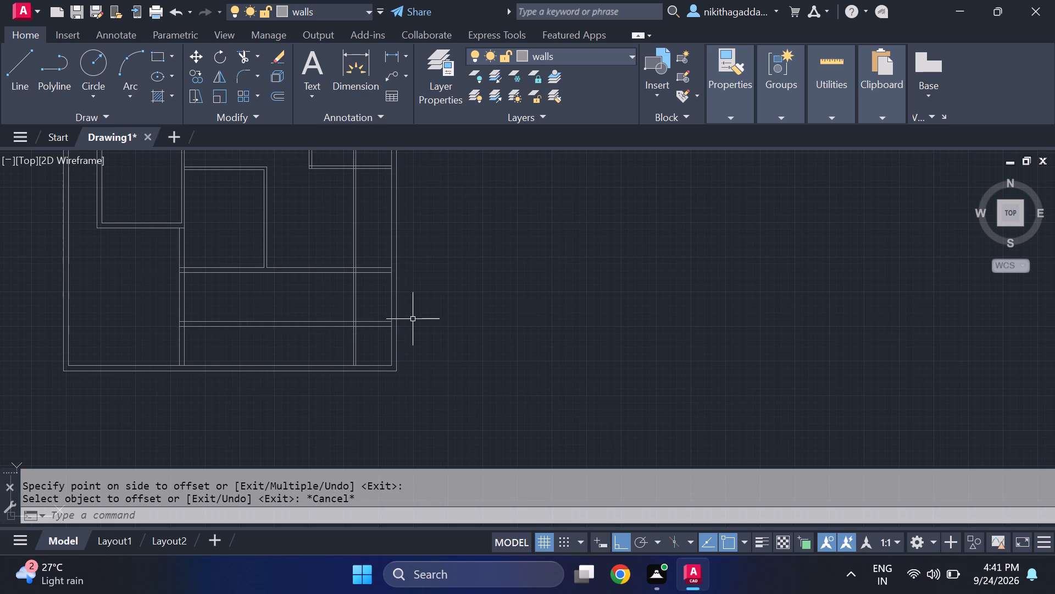
type("tr")
key("Return")
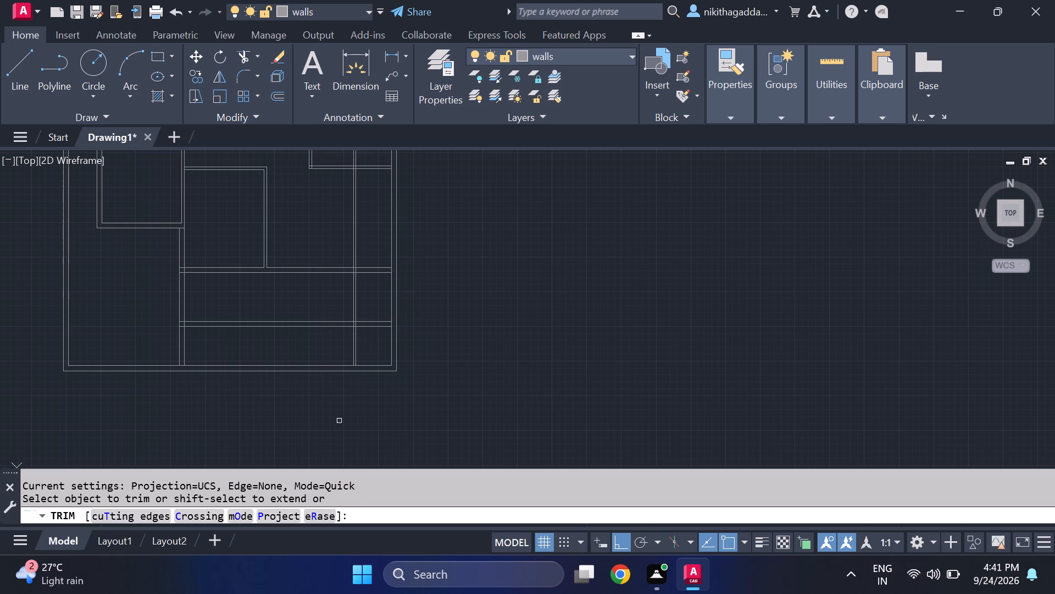
scroll(371, 370, "up", 2)
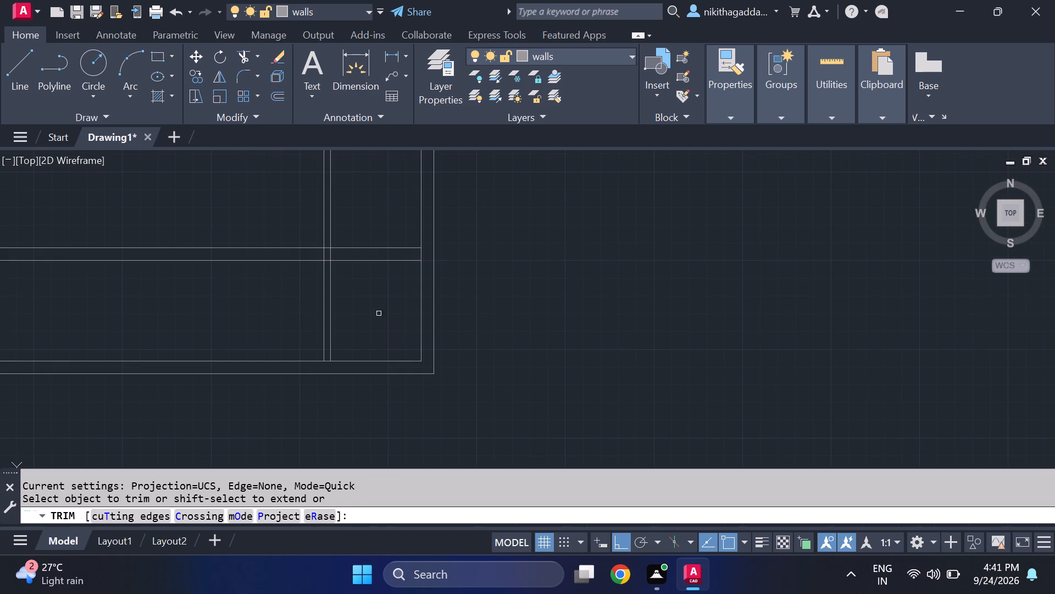
left_click_drag(379, 313, 207, 312)
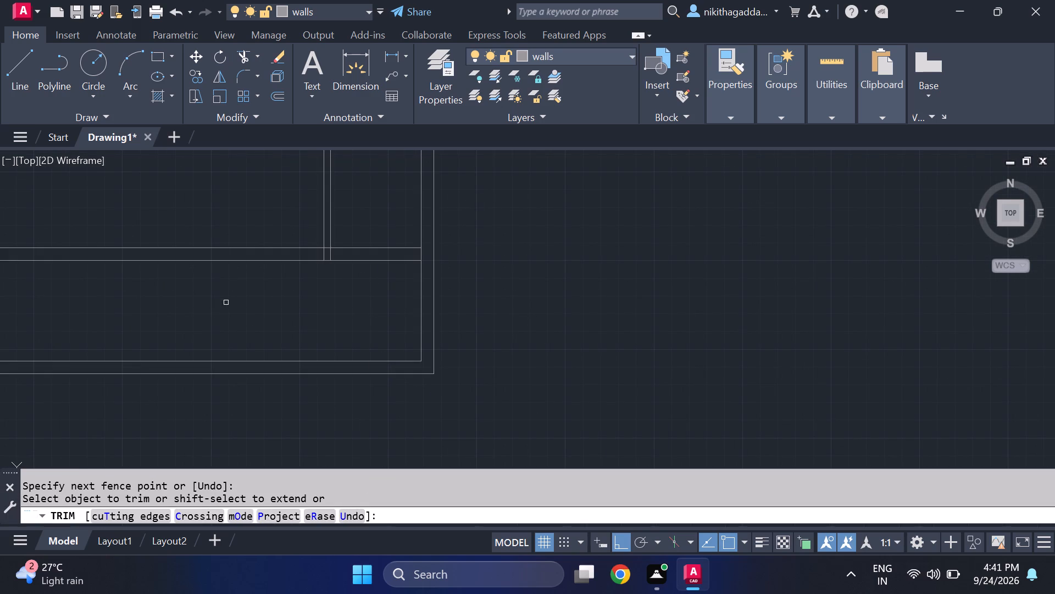
scroll(329, 258, "up", 3)
left_click_drag(348, 241, 269, 242)
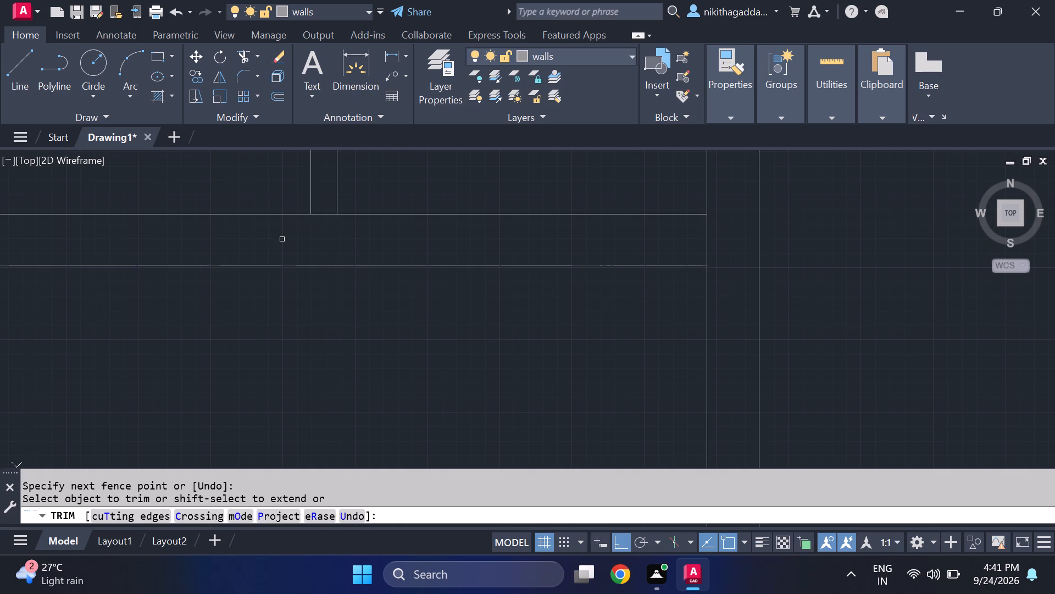
left_click(325, 215)
scroll(279, 314, "down", 4)
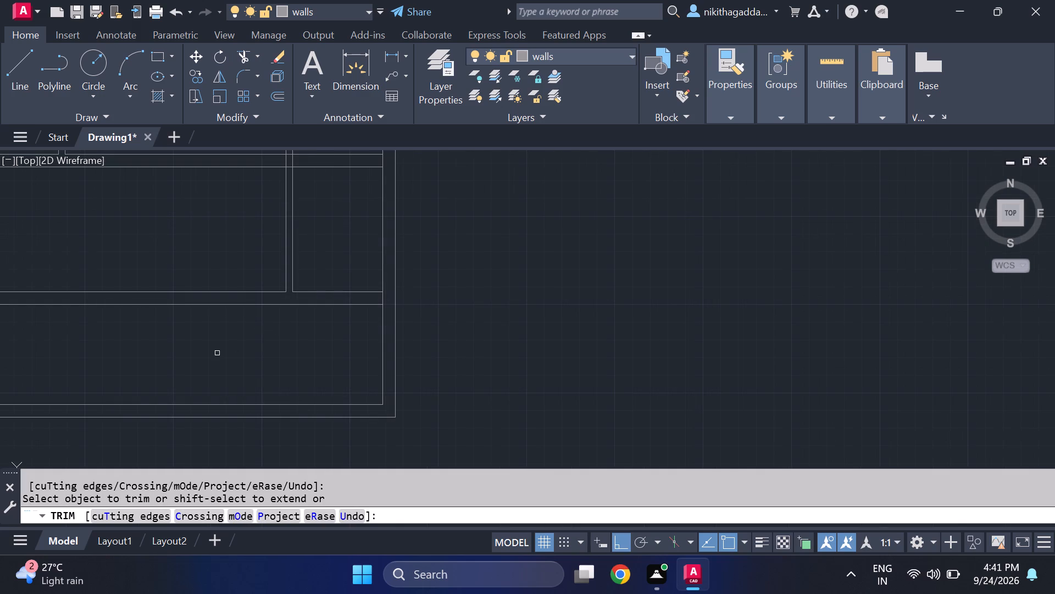
key("Escape")
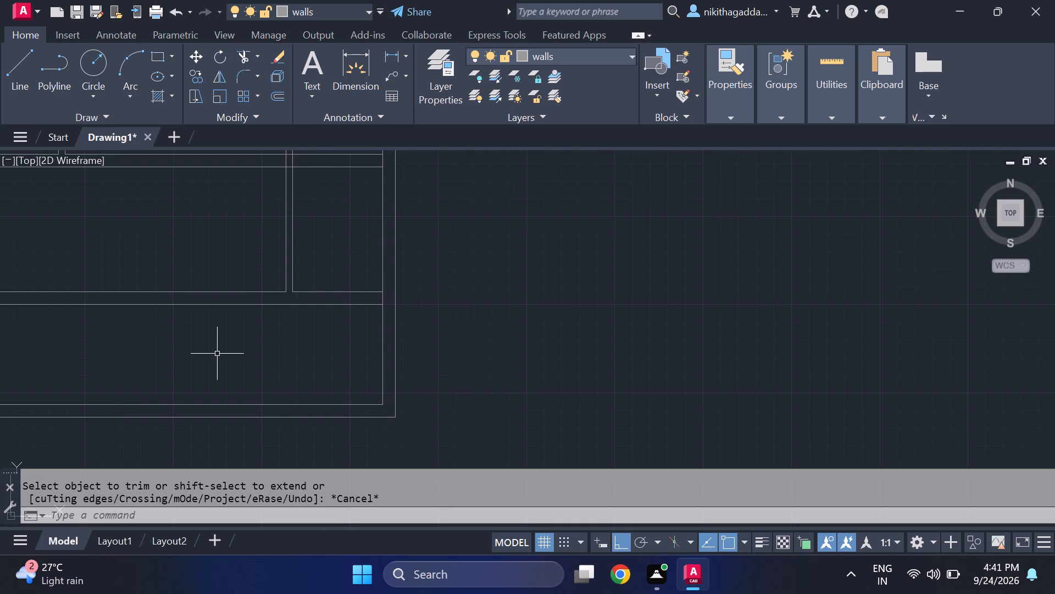
Trim away the thin vertical wall's lines north of the long horizontal wall, including those inside the northeast room and its south wall.
scroll(179, 291, "down", 2)
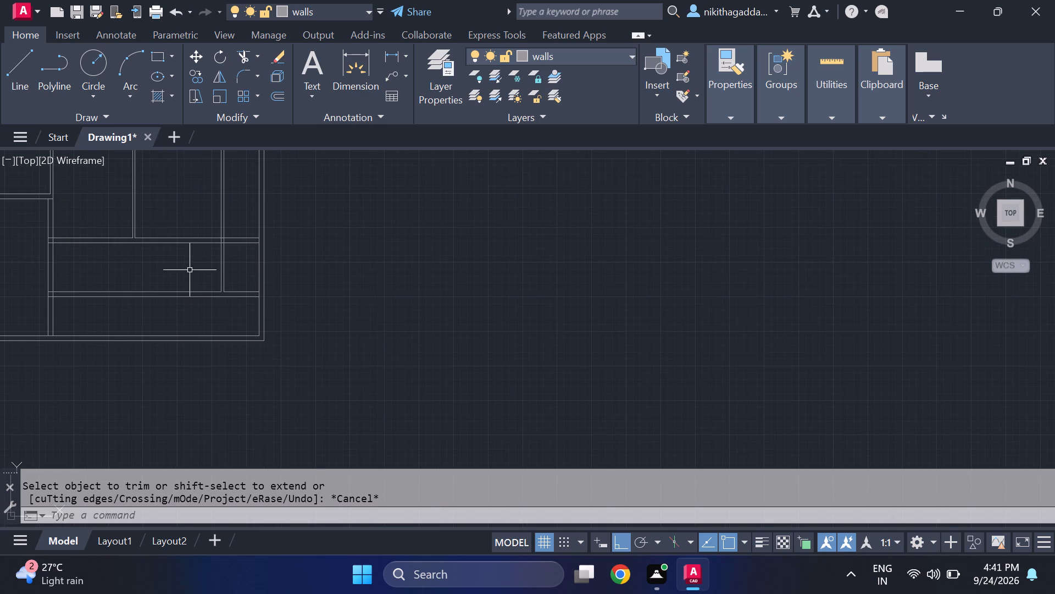
middle_click_drag(186, 268, 274, 248)
middle_click_drag(292, 228, 272, 320)
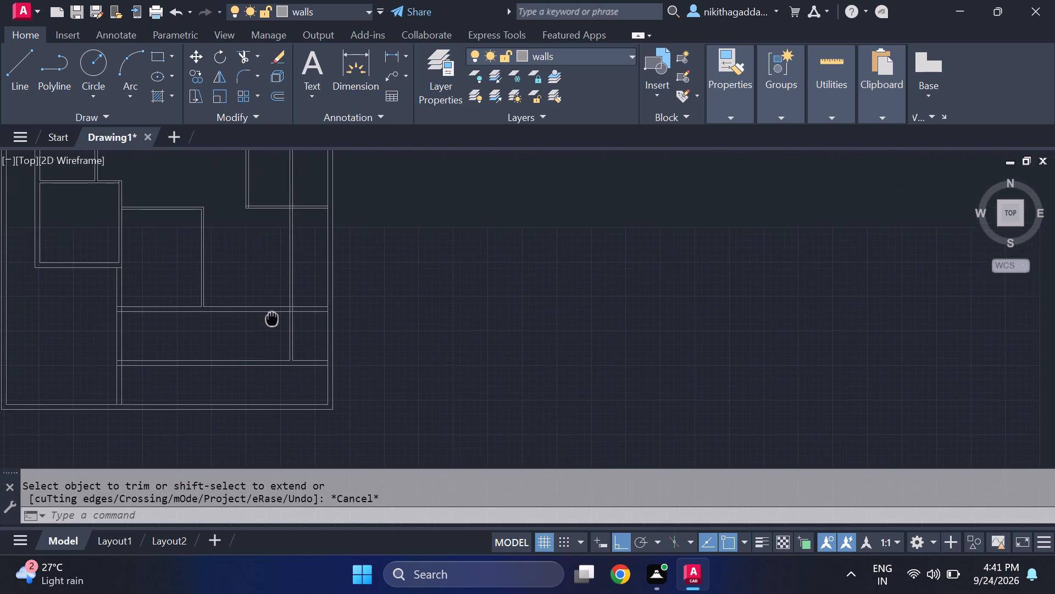
middle_click_drag(272, 320, 279, 340)
type("tr")
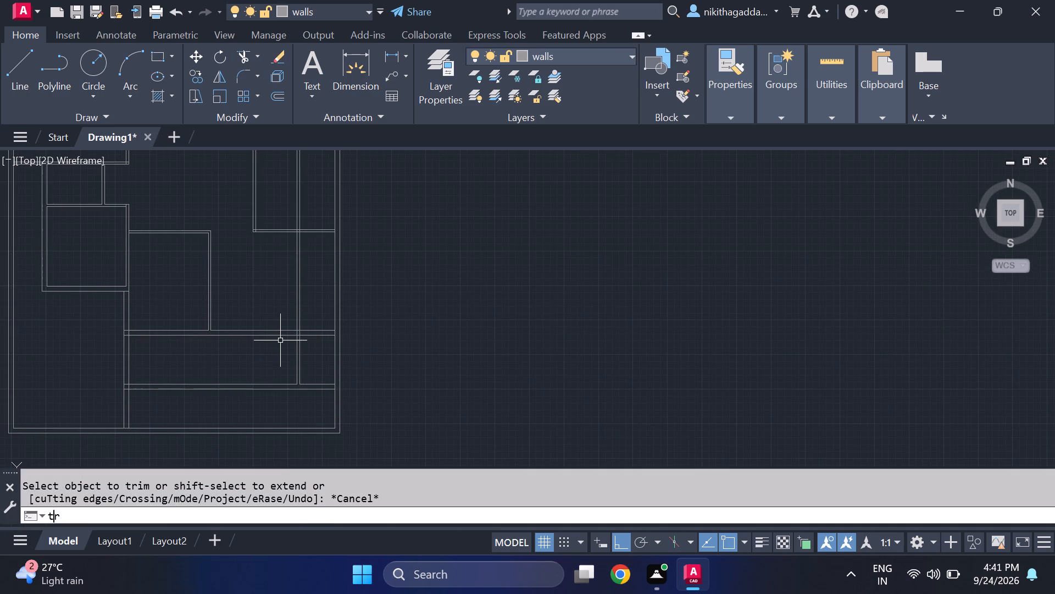
key("Return")
left_click_drag(312, 302, 281, 311)
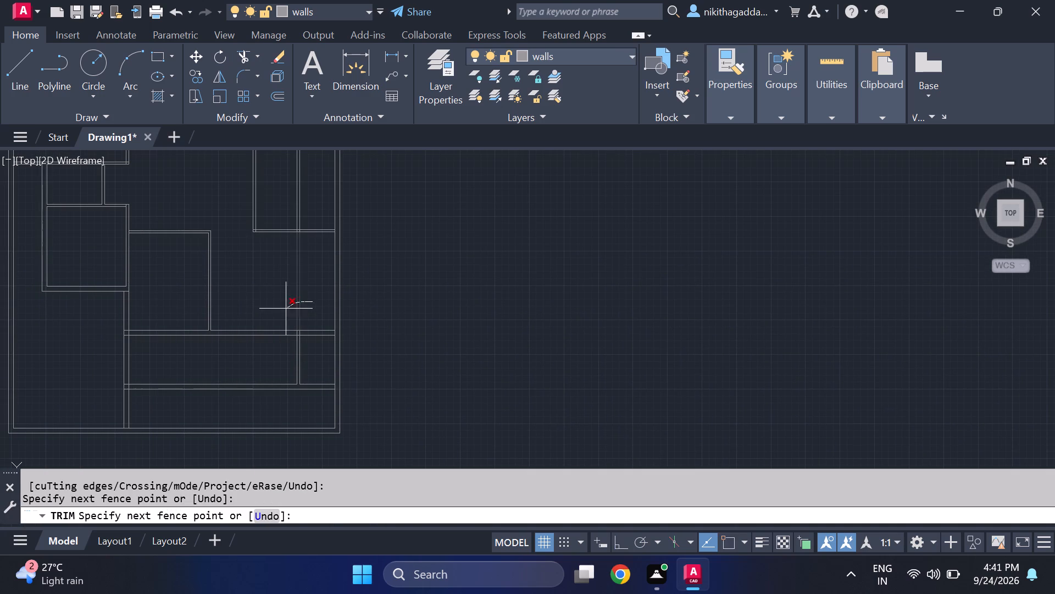
left_click_drag(281, 311, 268, 321)
left_click_drag(311, 206, 284, 225)
middle_click_drag(297, 316, 299, 342)
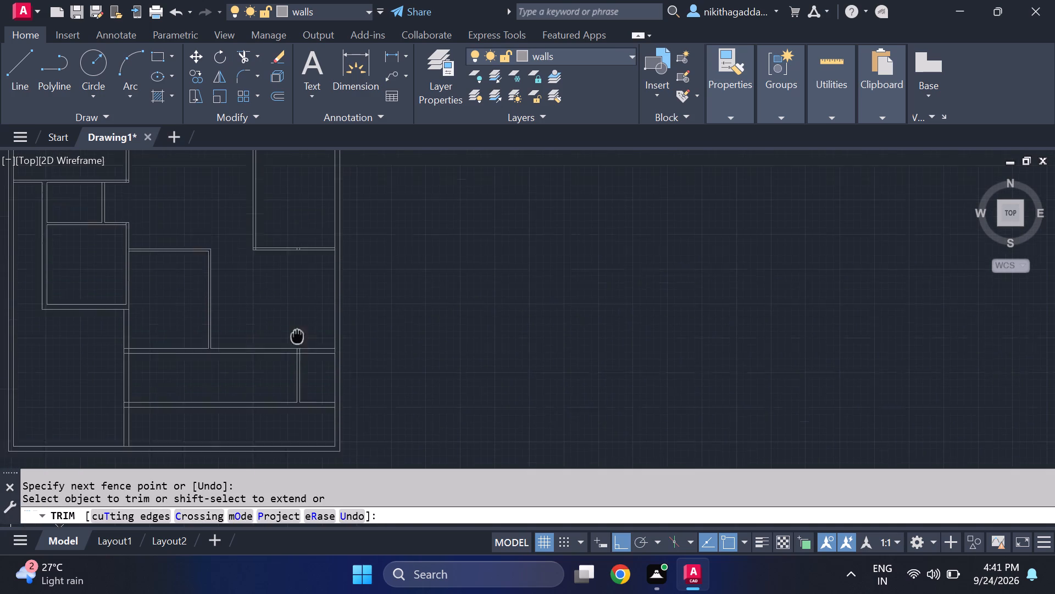
middle_click_drag(299, 342, 282, 406)
scroll(286, 329, "up", 4)
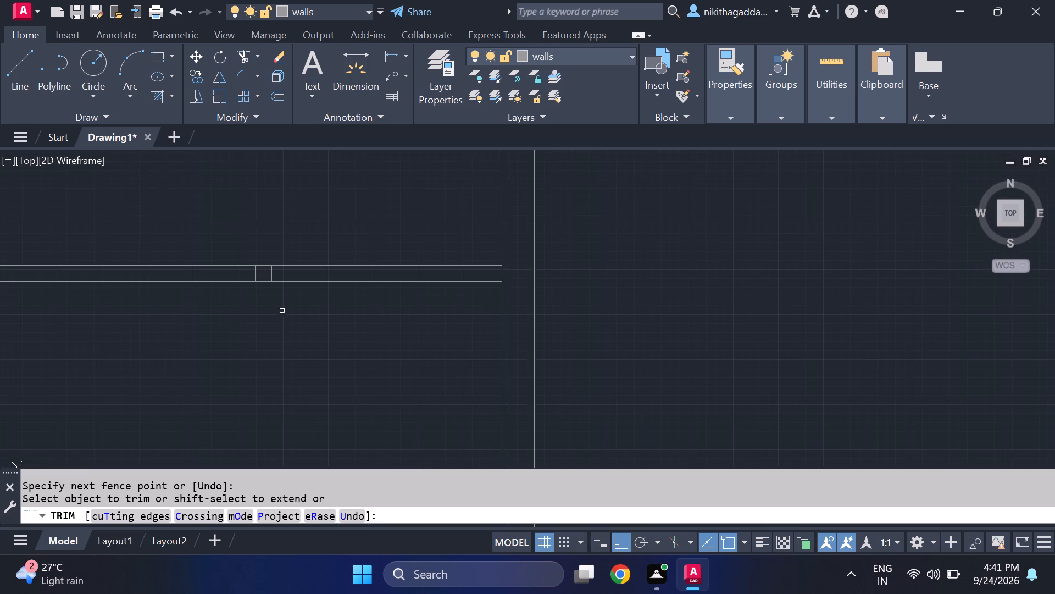
scroll(274, 303, "up", 4)
middle_click_drag(268, 221, 283, 308)
left_click_drag(306, 216, 236, 216)
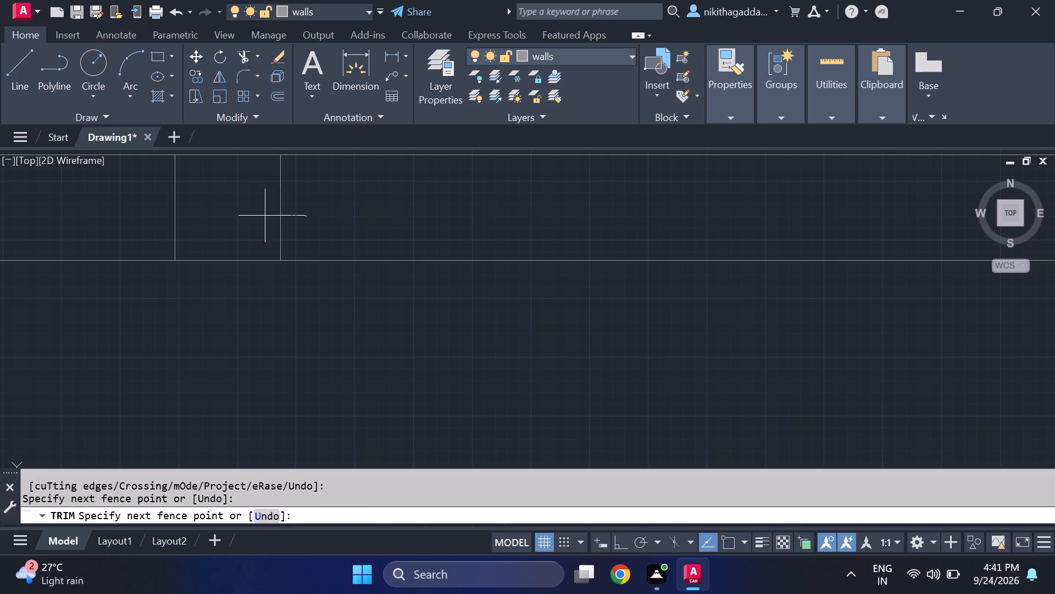
left_click_drag(236, 216, 110, 221)
Trim the thin vertical wall's ends inside the long horizontal wall and open the wall line between its two faces.
scroll(197, 272, "down", 4)
scroll(254, 341, "down", 4)
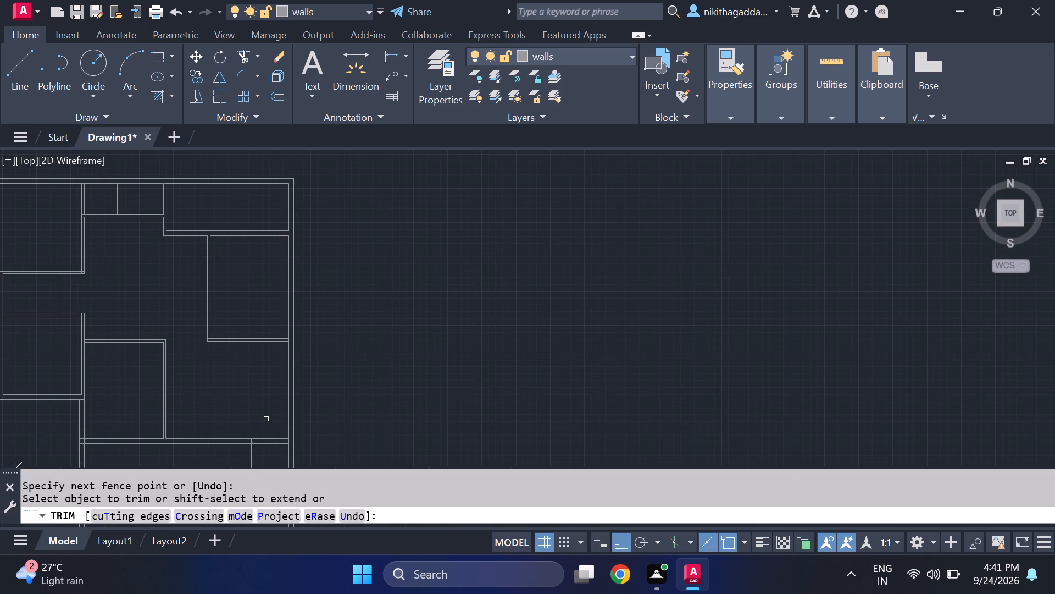
middle_click_drag(227, 392, 200, 314)
scroll(229, 395, "up", 2)
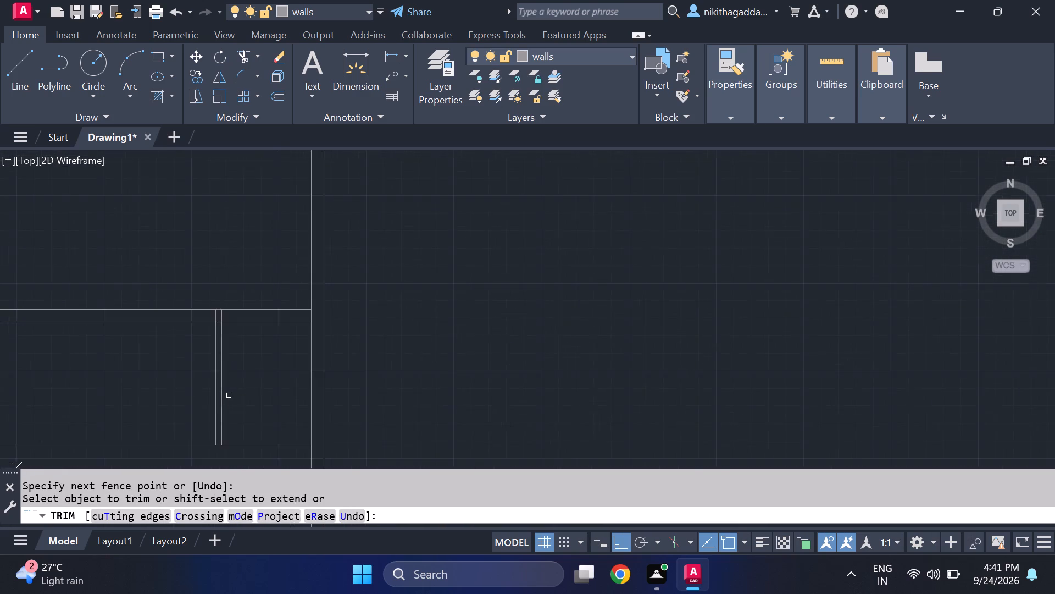
scroll(229, 395, "up", 1)
scroll(198, 241, "up", 1)
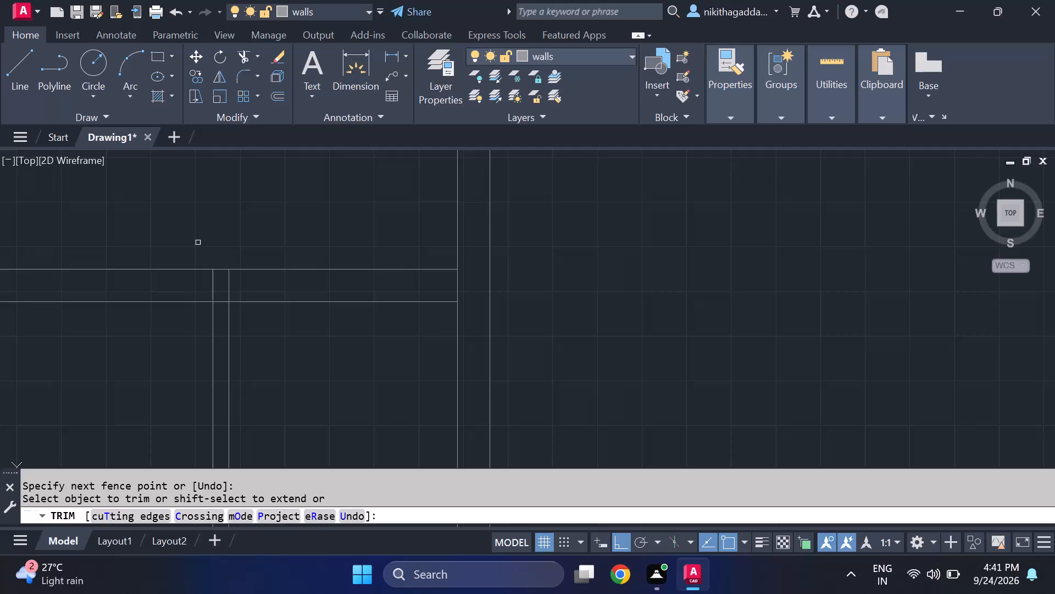
left_click_drag(237, 279, 171, 290)
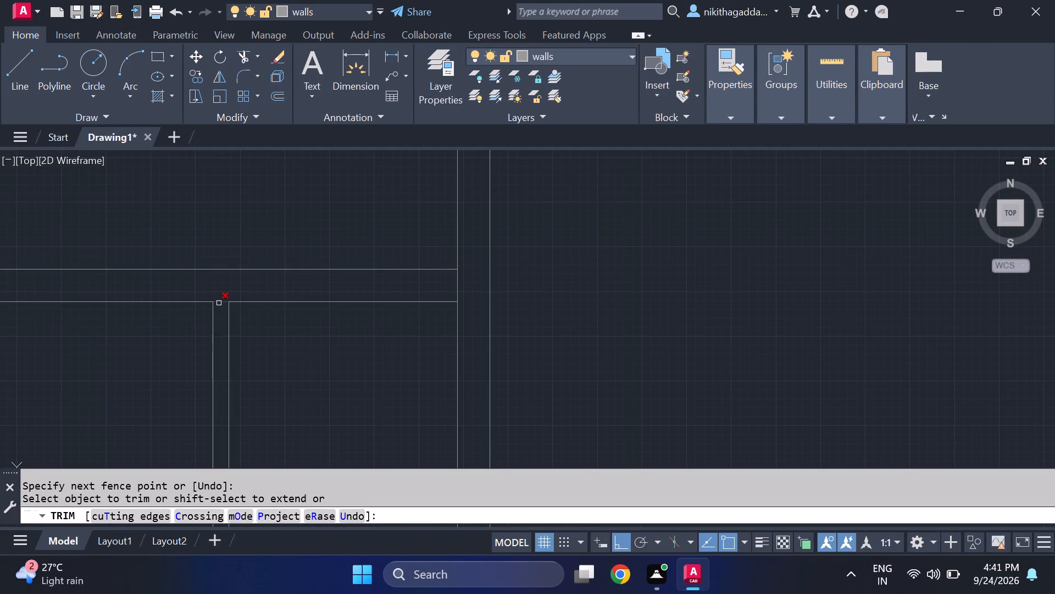
left_click(219, 303)
scroll(220, 304, "down", 4)
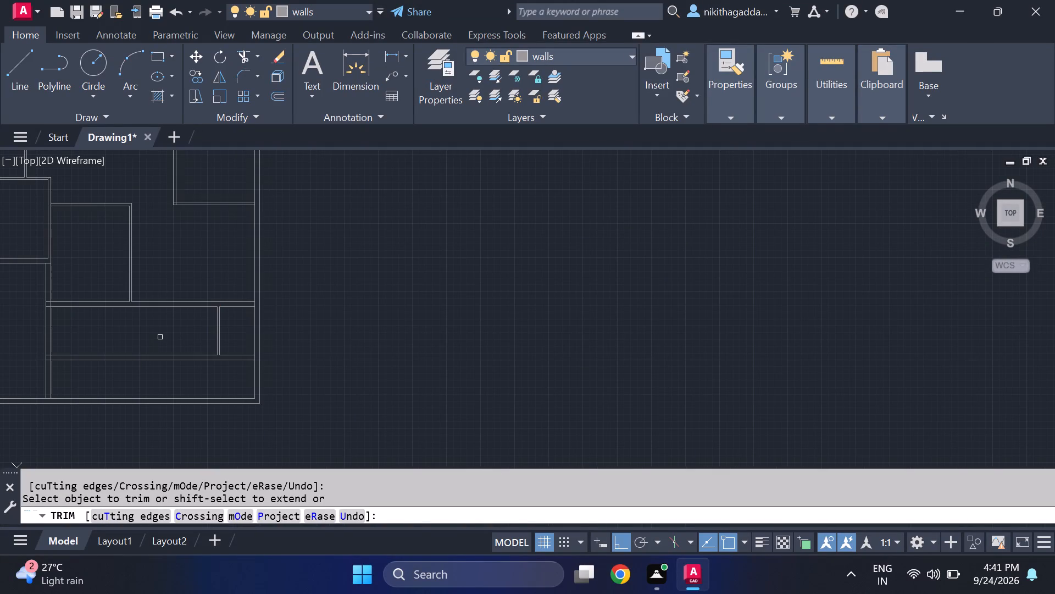
key("Escape")
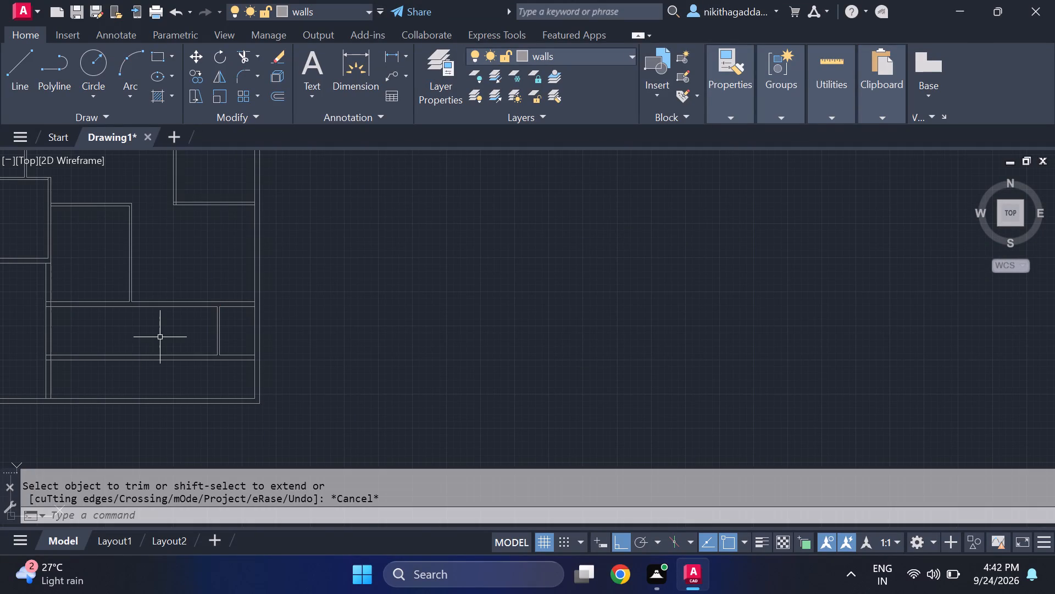
Offset the west face of the thin vertical wall 6' west, within the strip between the two horizontal walls.
scroll(179, 342, "up", 2)
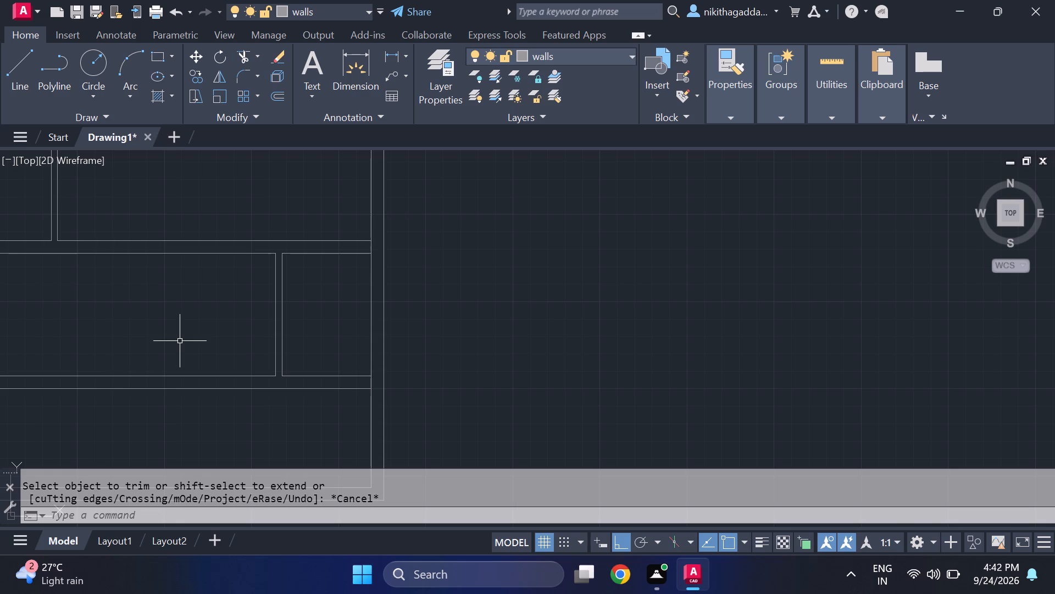
type("of")
key("Return")
type("6'")
key("Return")
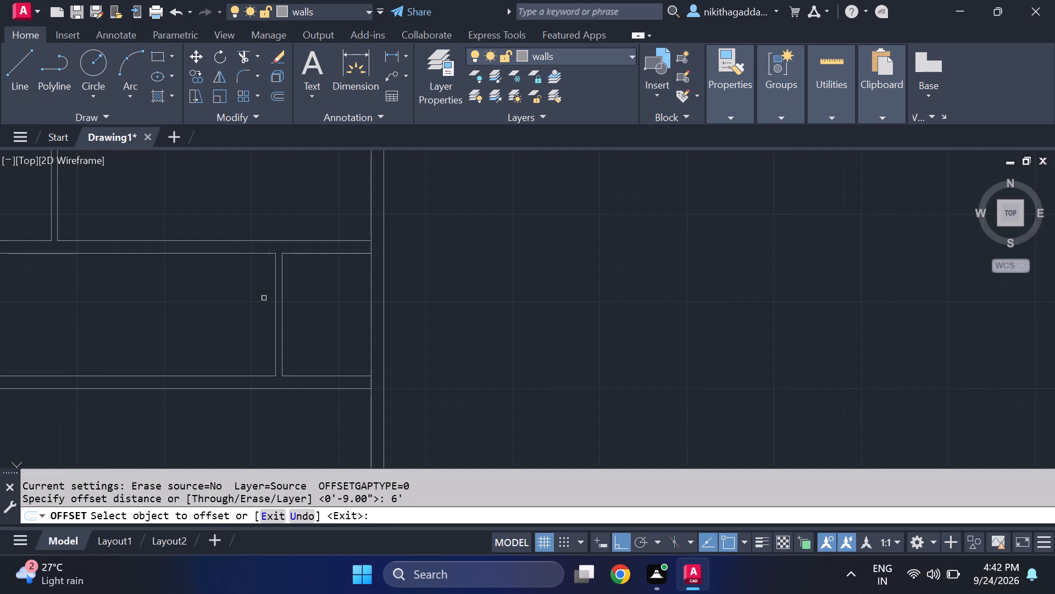
left_click(275, 295)
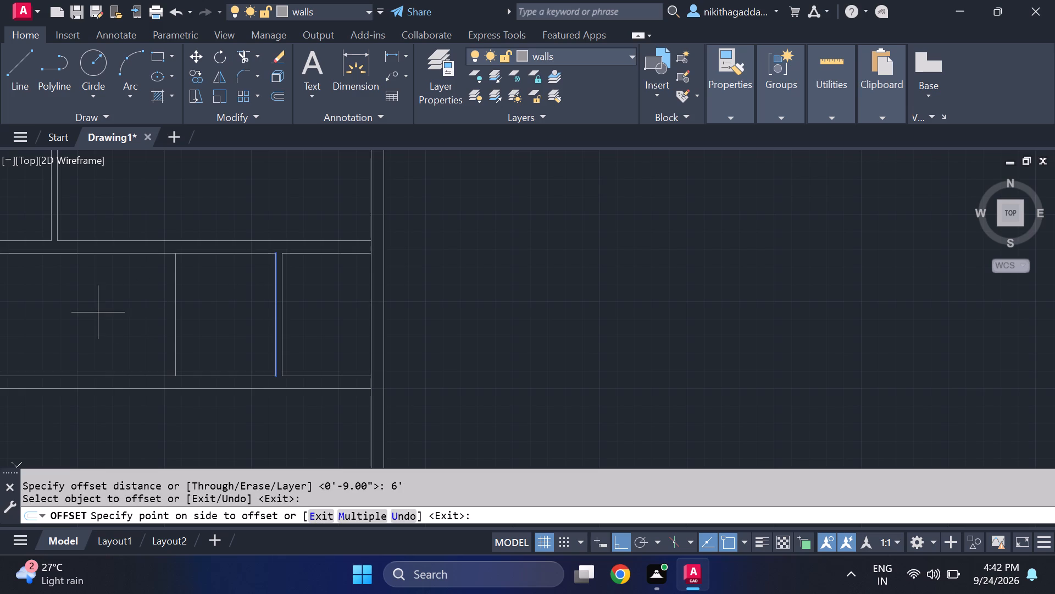
scroll(103, 325, "down", 2)
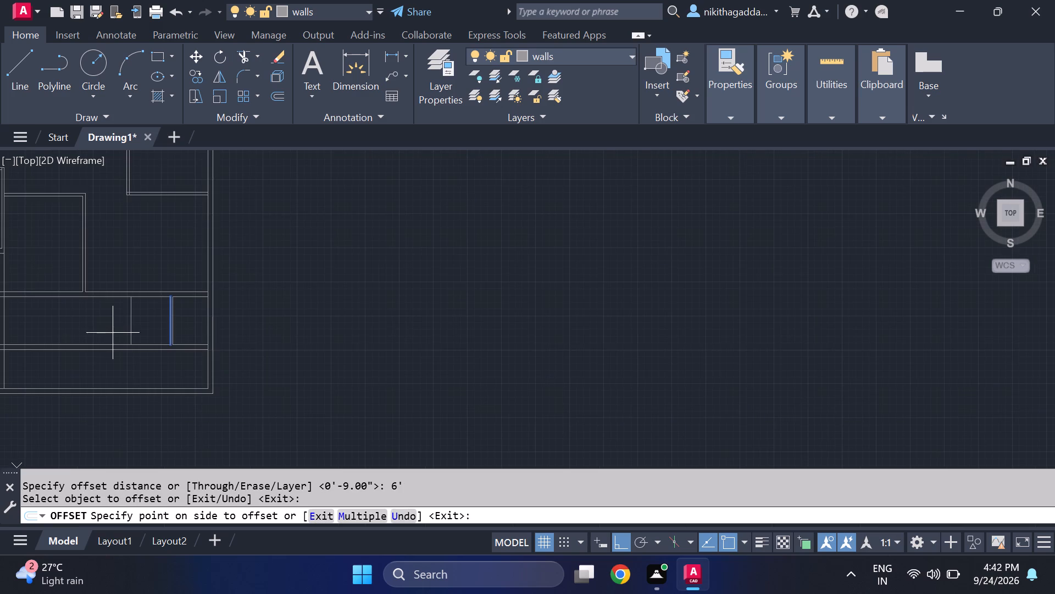
scroll(113, 333, "up", 1)
left_click(119, 335)
key("Escape")
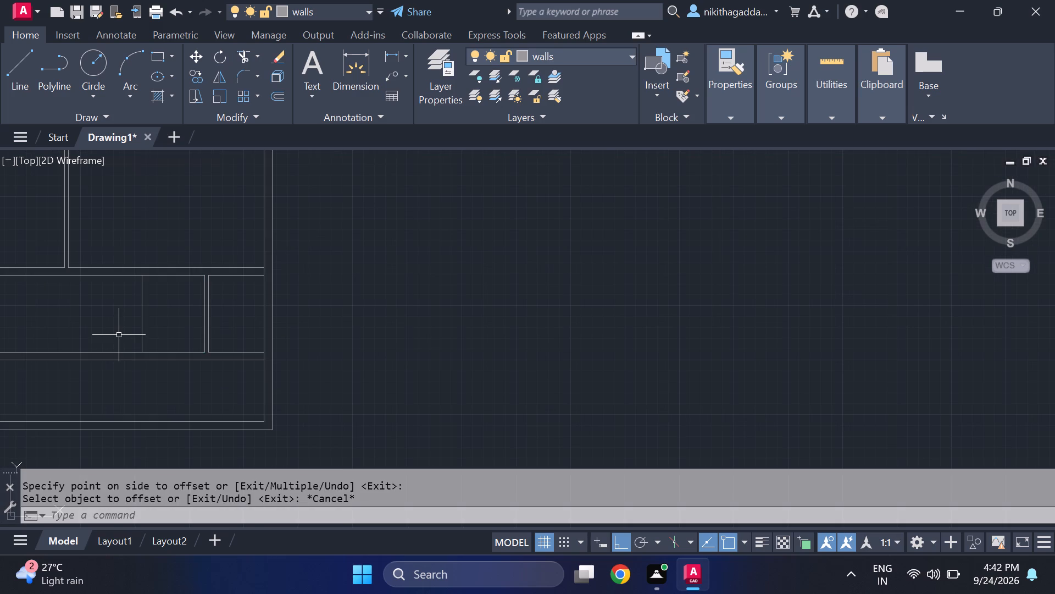
Offset the new vertical line 4.5" west to form the second face of another thin wall.
type("of")
key("Return")
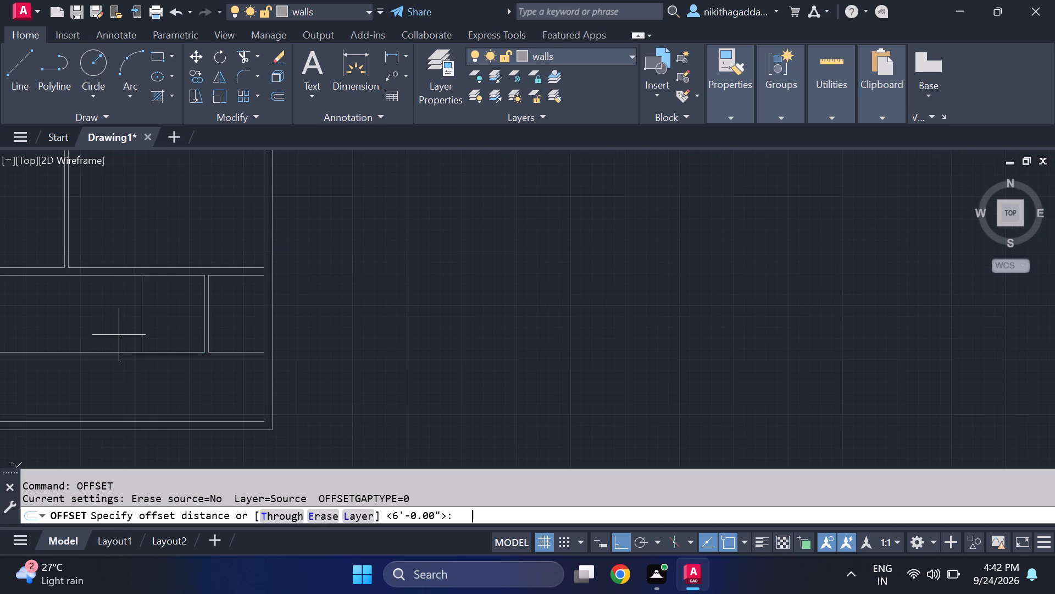
key("4")
type(".5")
key("shift+quotedbl")
key("Return")
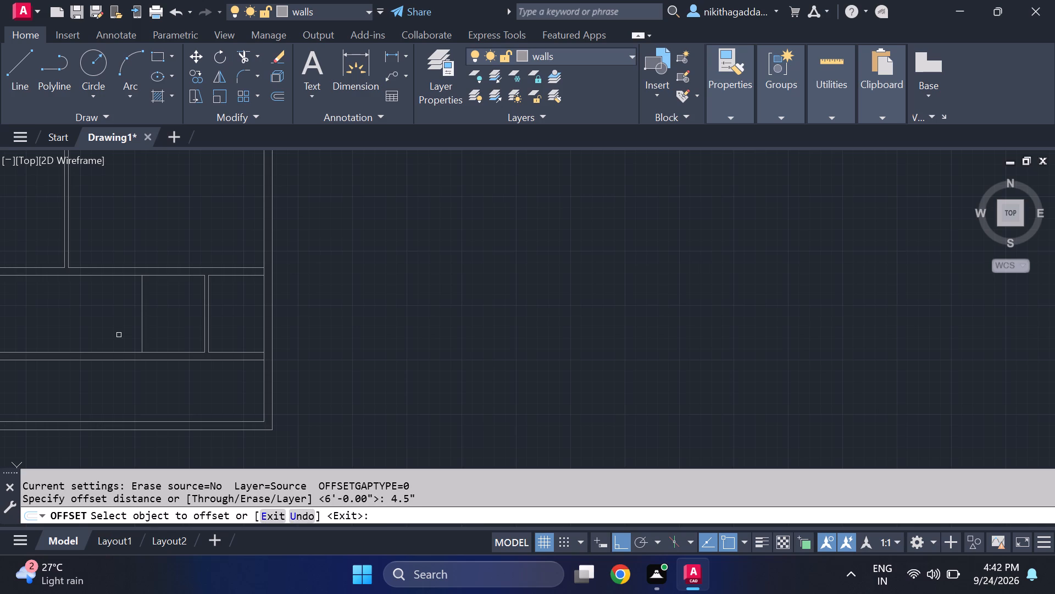
scroll(174, 302, "up", 3)
scroll(91, 327, "down", 1)
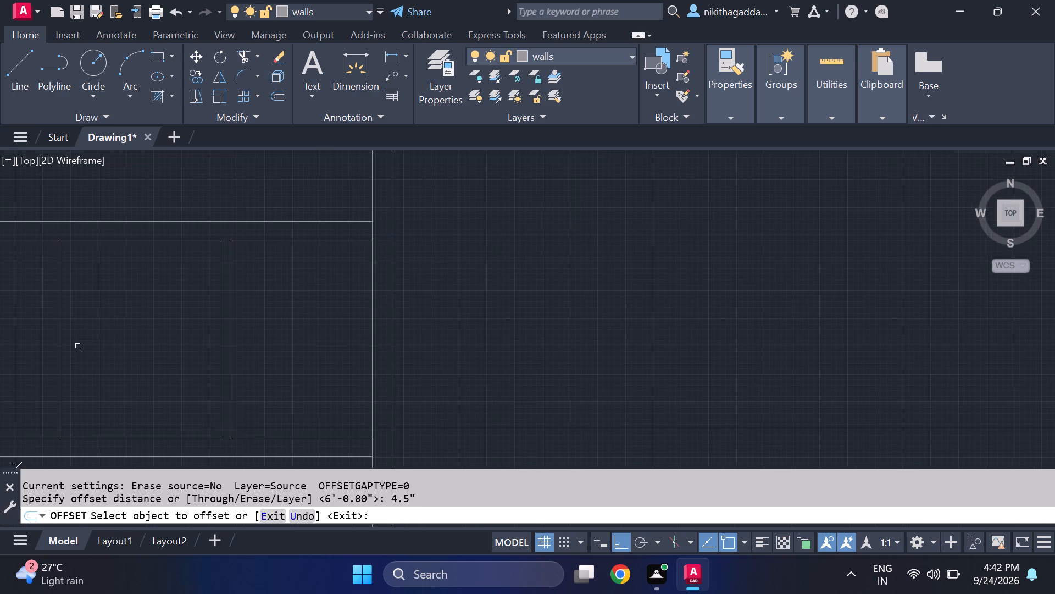
left_click(59, 351)
left_click(8, 356)
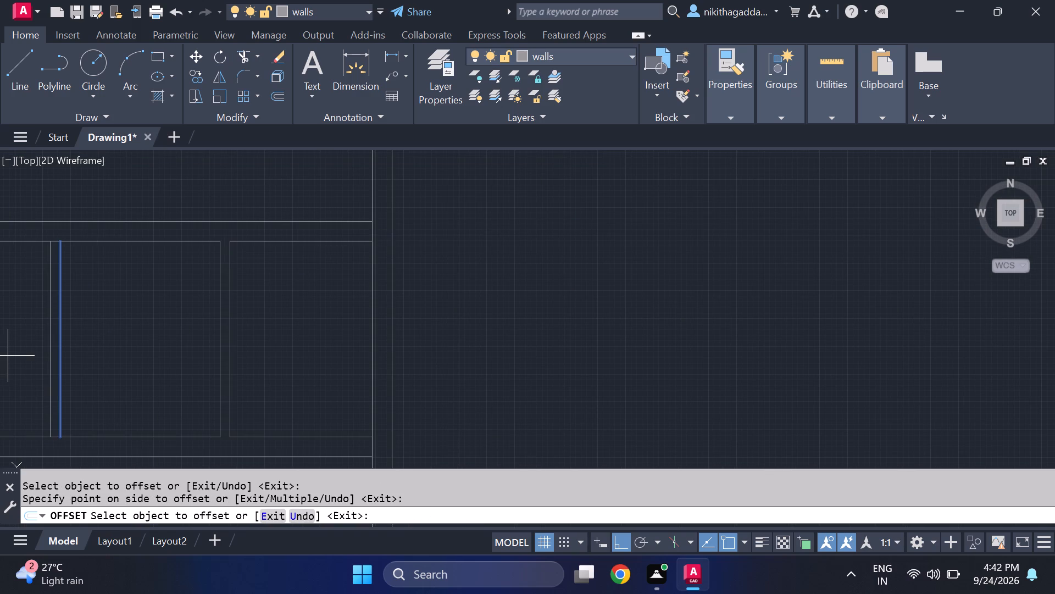
scroll(40, 350, "down", 3)
middle_click_drag(75, 345, 157, 312)
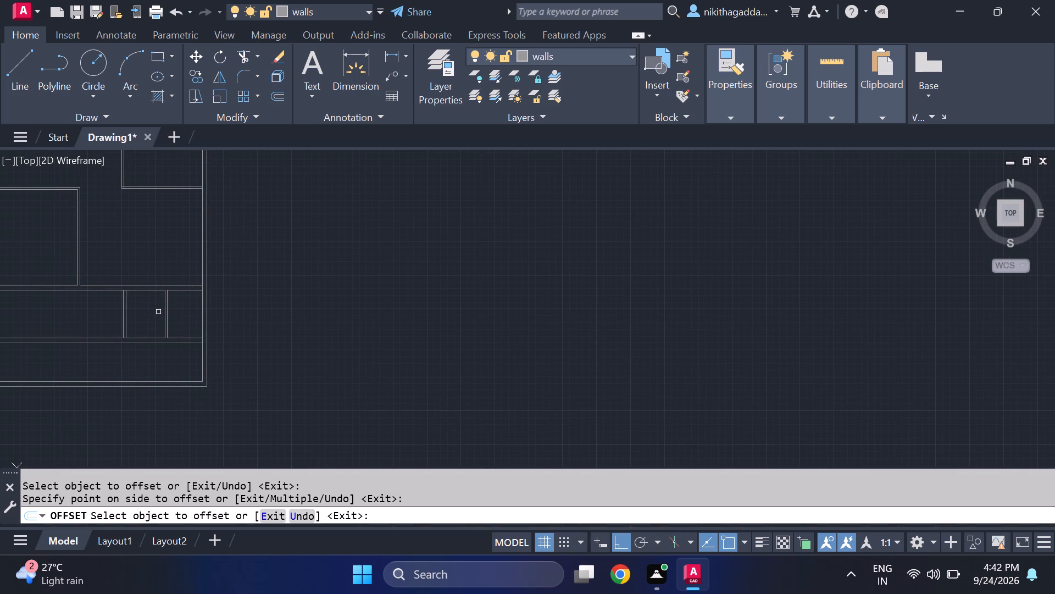
key("Escape")
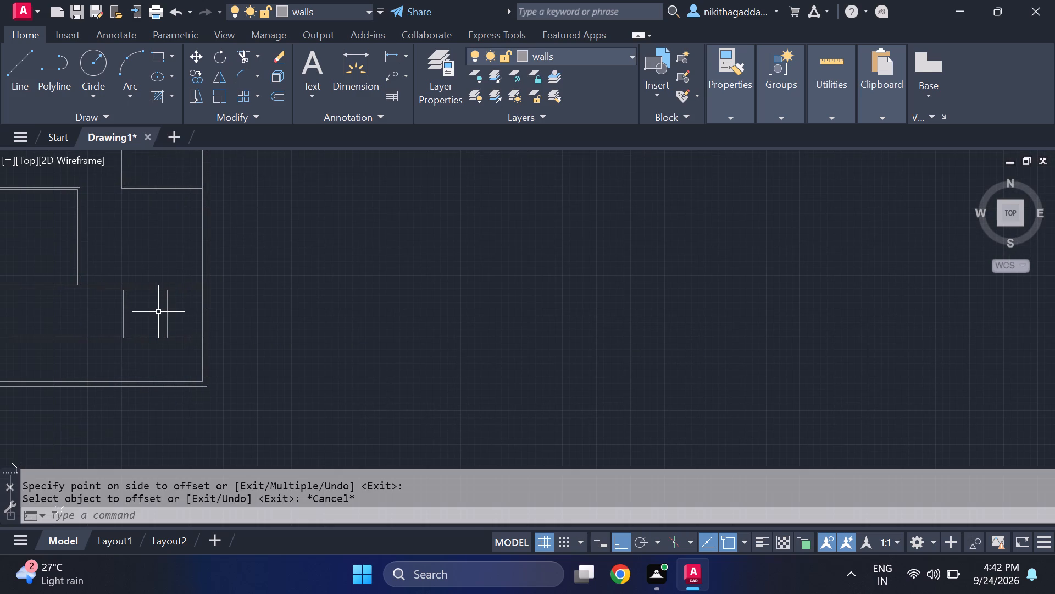
Offset the south face of the upper long horizontal wall 3' south, into the strip between the two horizontal walls.
scroll(122, 260, "up", 1)
scroll(156, 333, "up", 2)
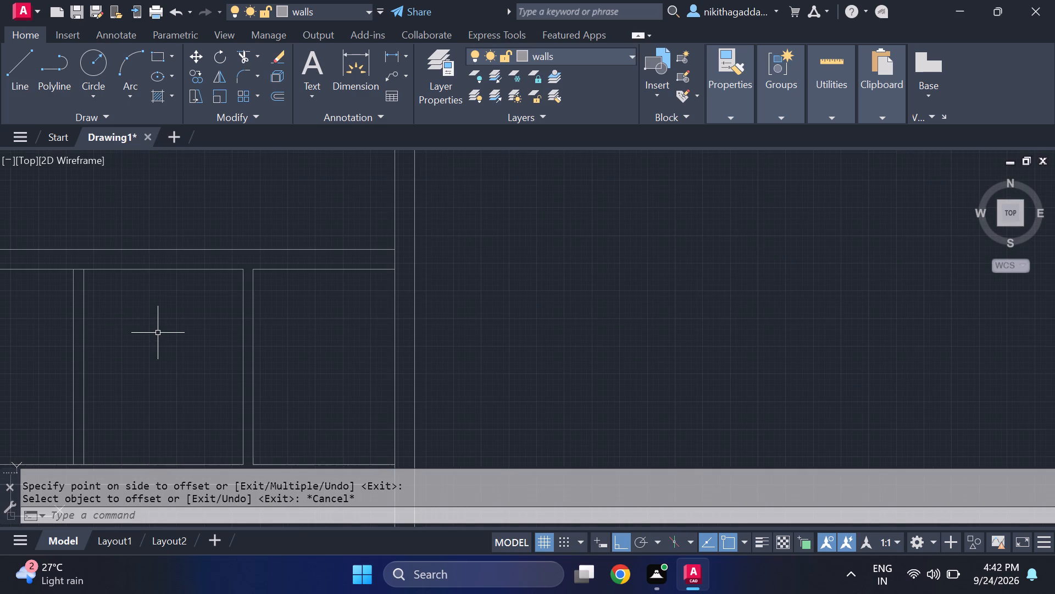
type("of")
key("Return")
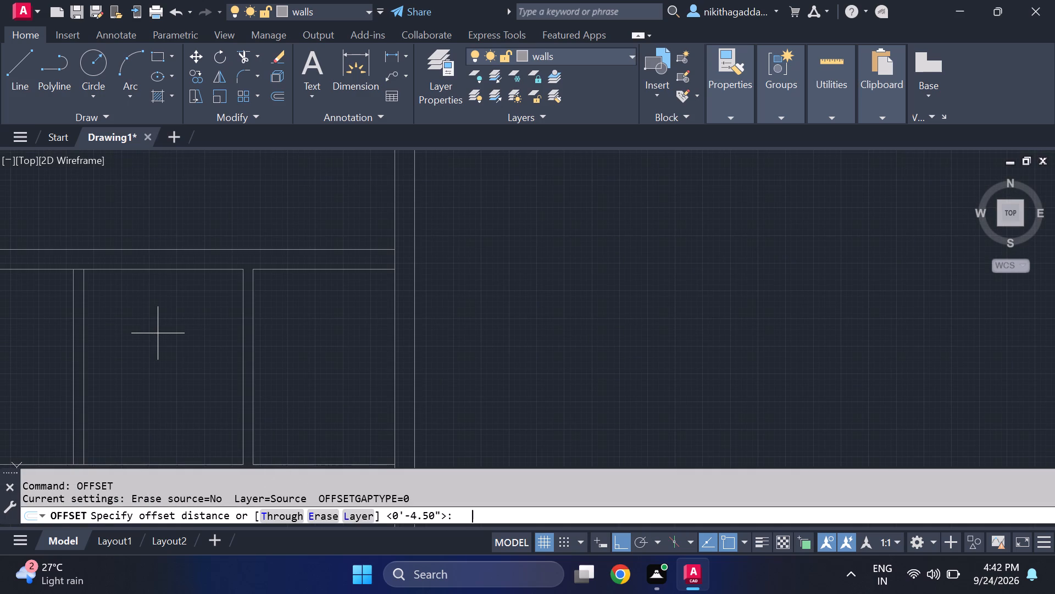
type("3'")
key("Return")
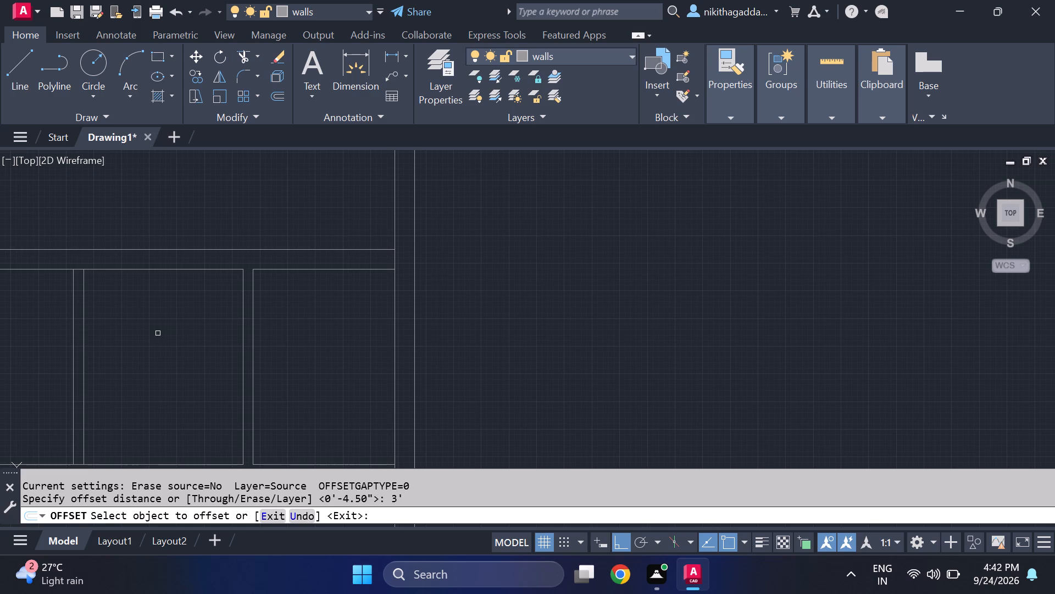
left_click(146, 271)
left_click(163, 395)
scroll(163, 395, "down", 1)
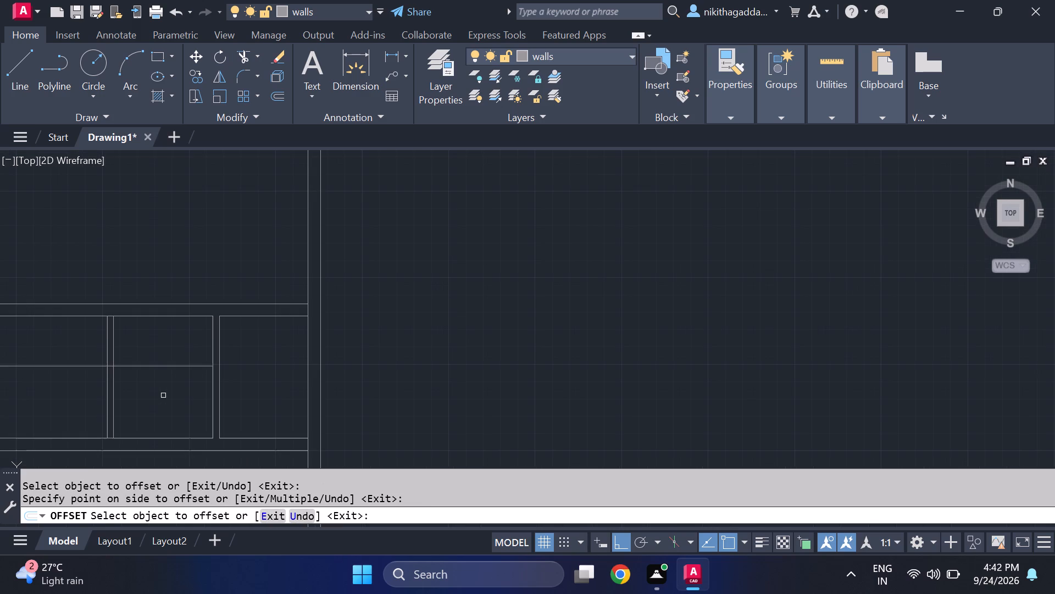
key("Escape")
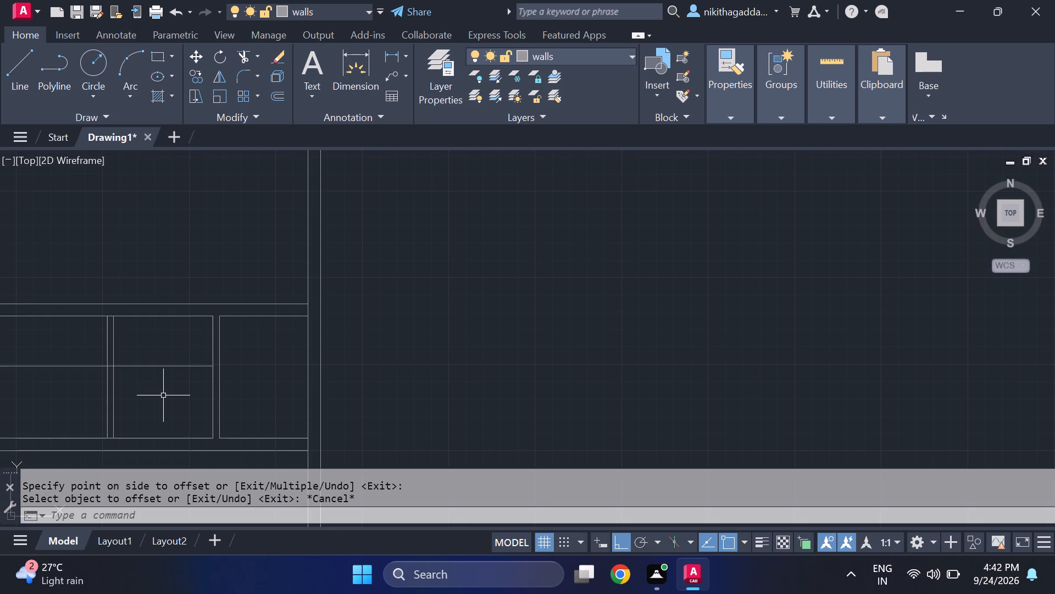
Offset the new horizontal line 4.5" south to form the second face of a thin horizontal wall.
type("of")
key("Return")
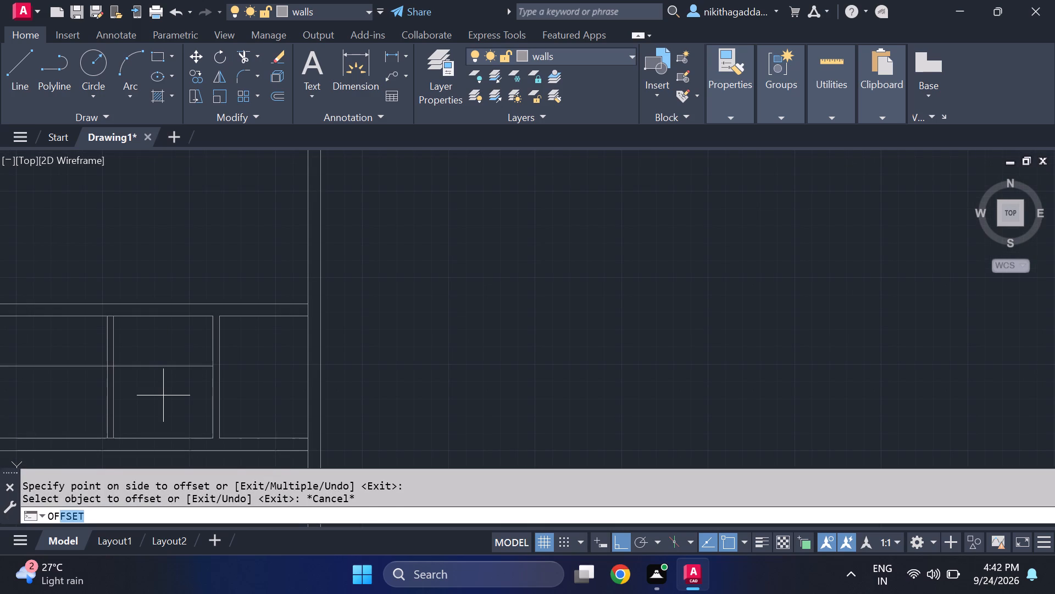
type("4.5")
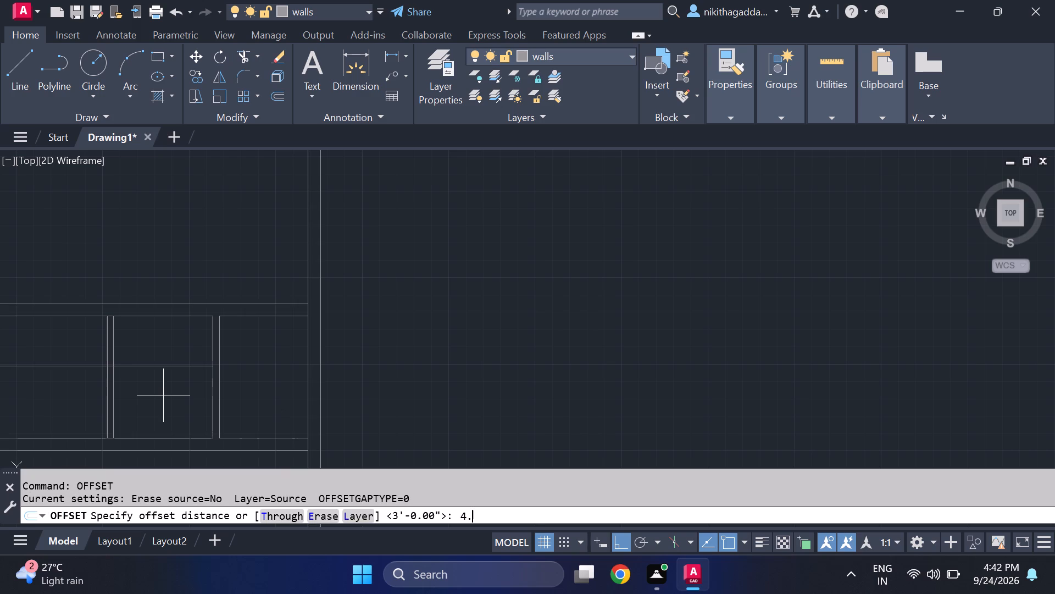
key("shift+quotedbl")
key("Return")
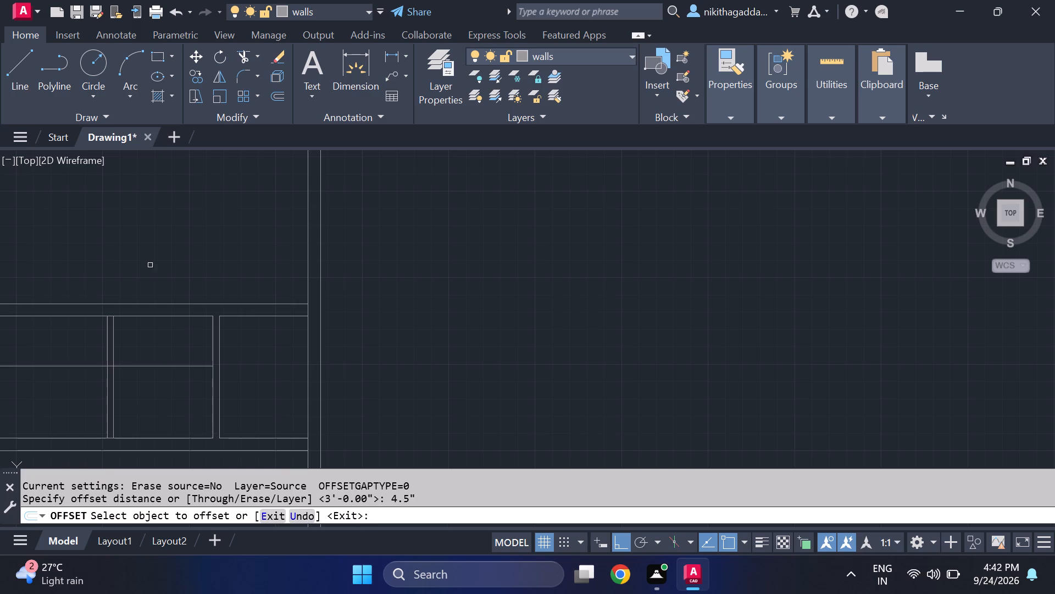
left_click(154, 368)
left_click(159, 402)
key("Escape")
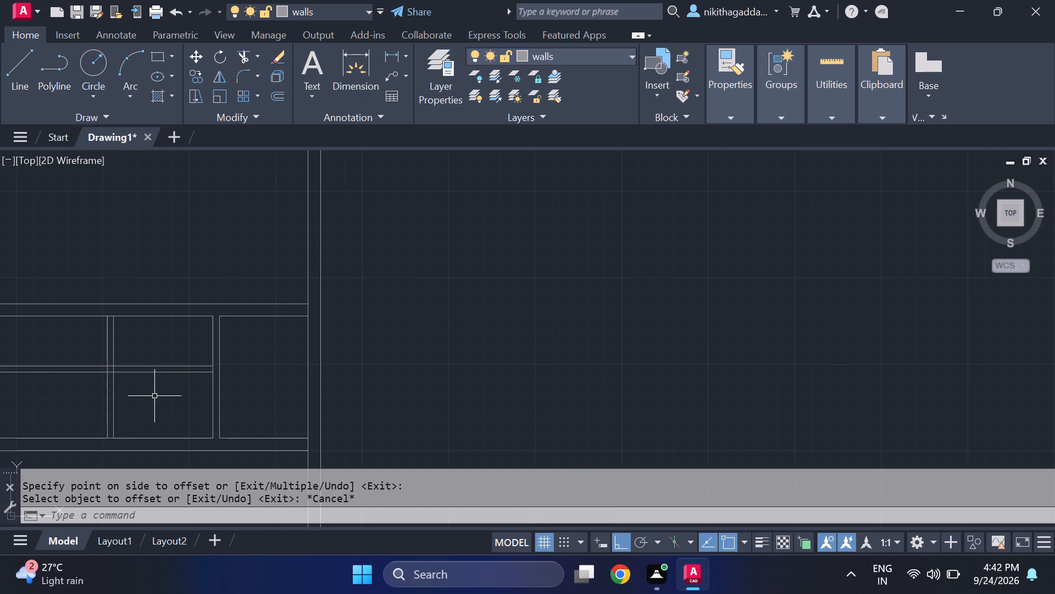
Trim the thin horizontal wall's lines west of the thin vertical wall pair, including their stubs inside the 9" vertical wall.
scroll(135, 386, "down", 2)
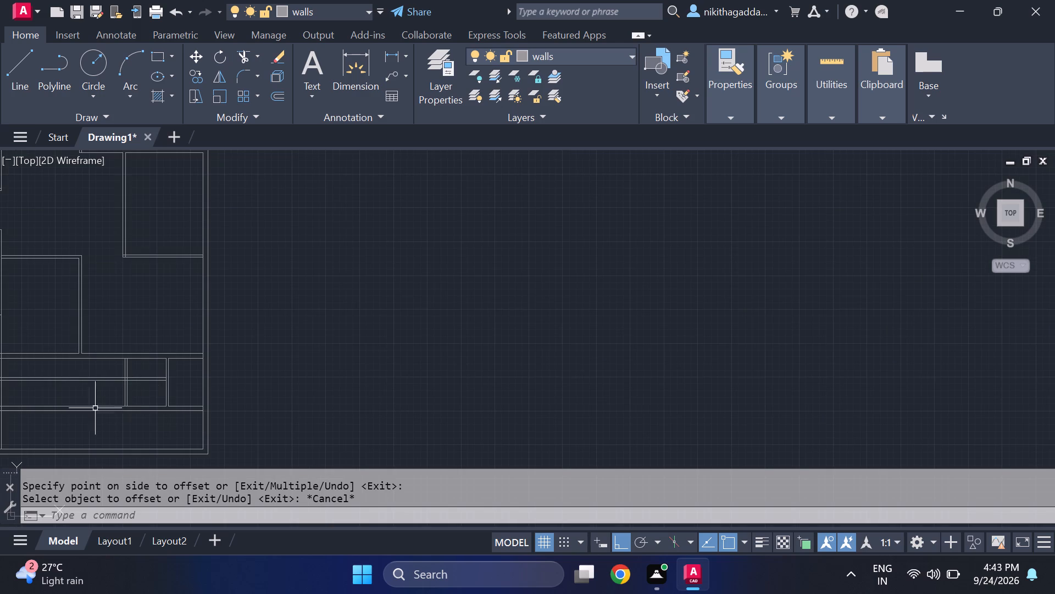
middle_click_drag(89, 401, 373, 414)
scroll(368, 411, "up", 1)
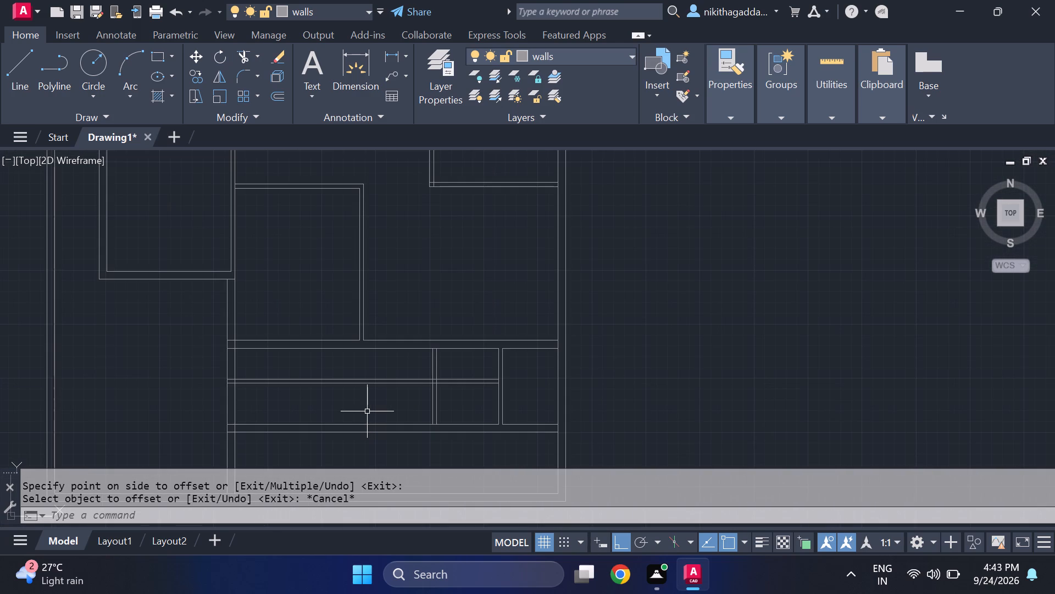
type("tr")
key("Return")
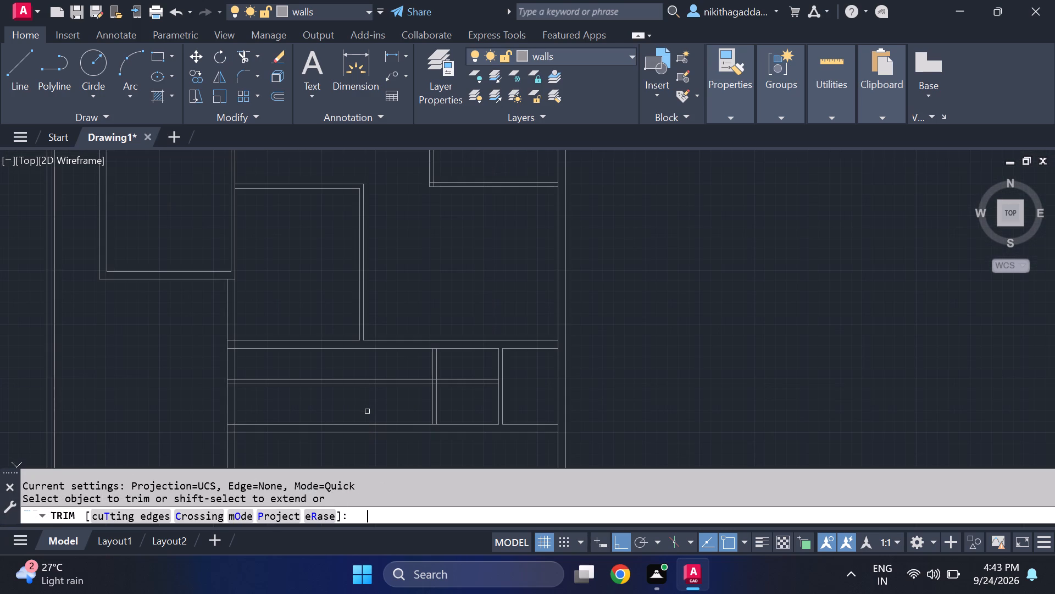
left_click_drag(308, 379, 303, 400)
left_click(298, 384)
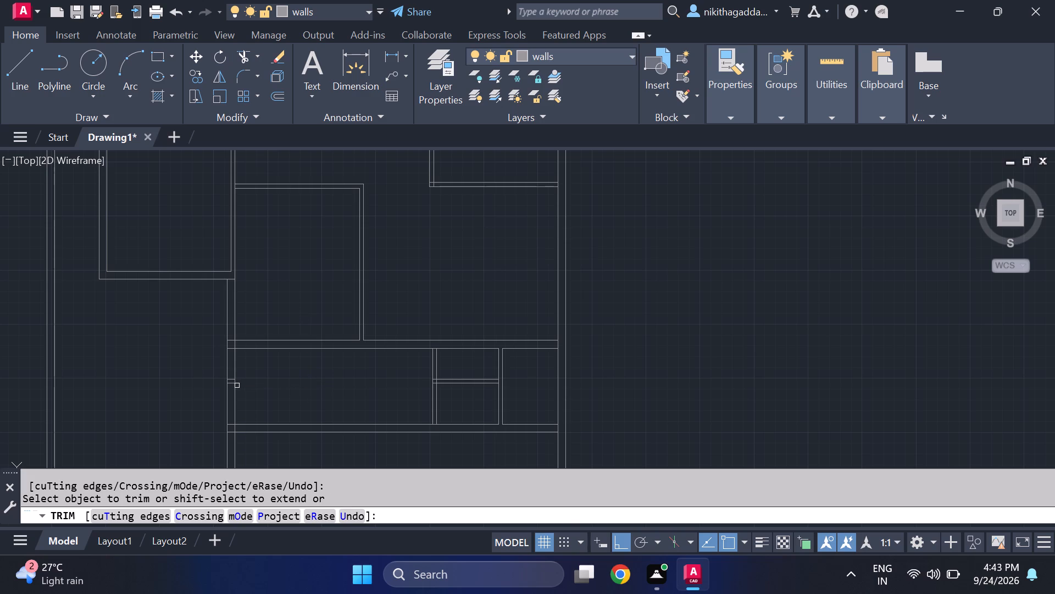
scroll(232, 387, "up", 2)
left_click(229, 381)
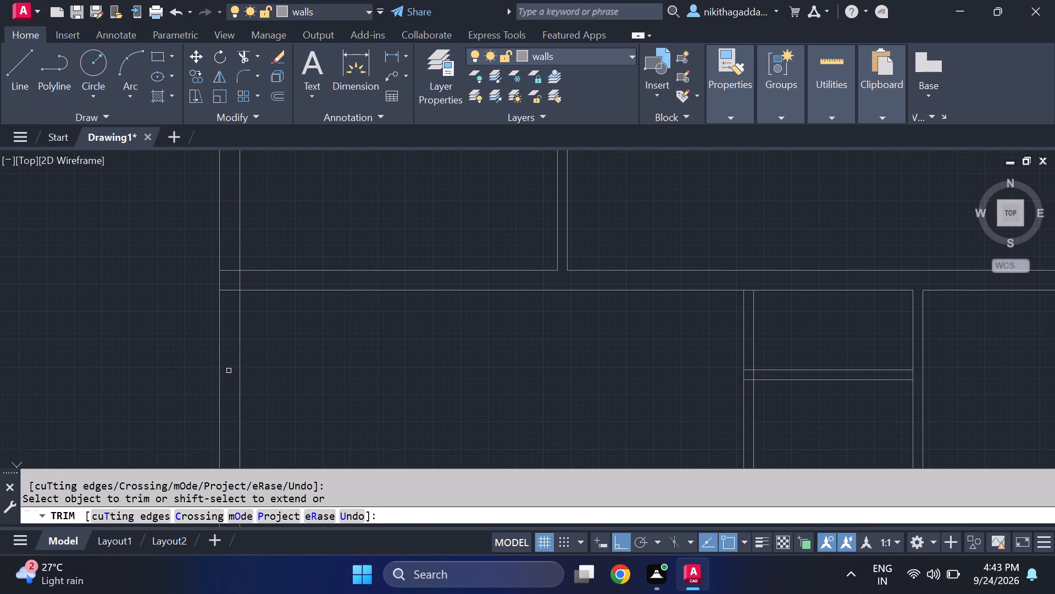
left_click(229, 371)
Trim the end of the upper long horizontal wall's south face inside the 9" vertical wall at its west end.
scroll(242, 343, "down", 4)
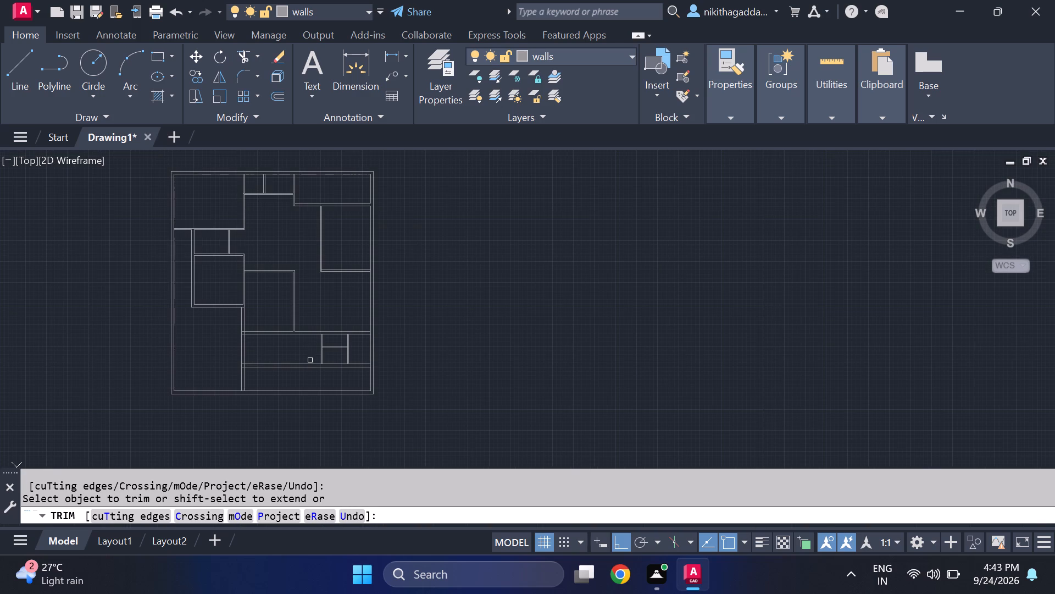
scroll(236, 337, "up", 3)
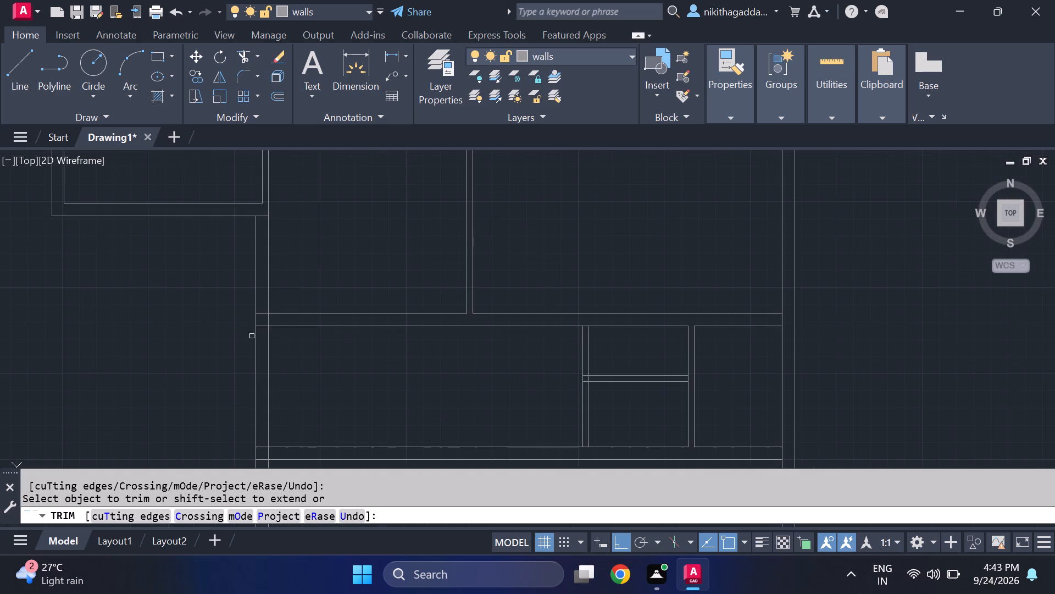
scroll(266, 333, "up", 2)
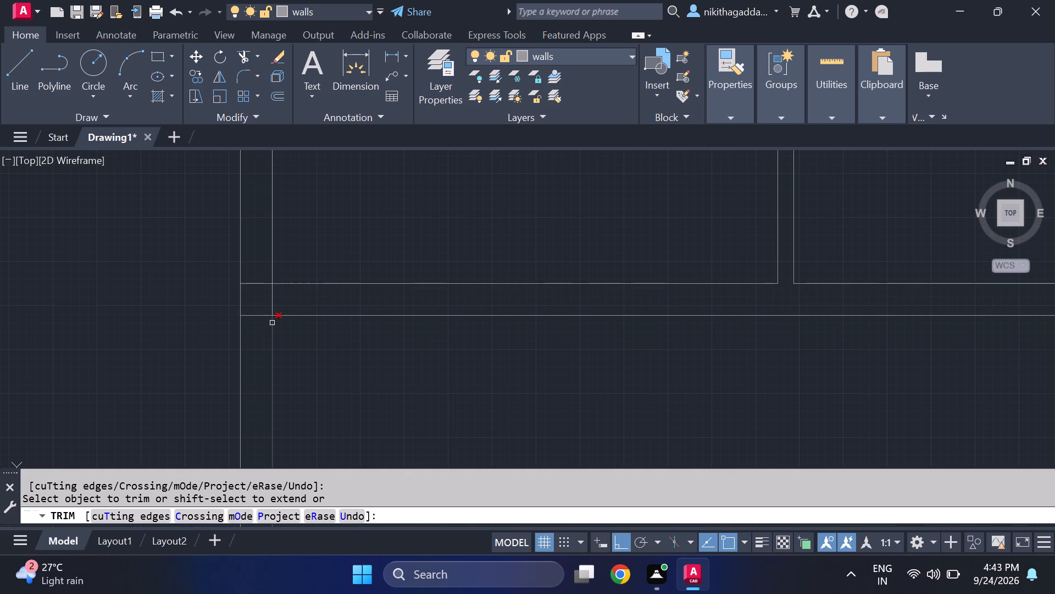
left_click(256, 313)
Trim the lower long horizontal wall's ends inside the 9" vertical wall and open that wall's east face between the two lines.
scroll(258, 310, "down", 4)
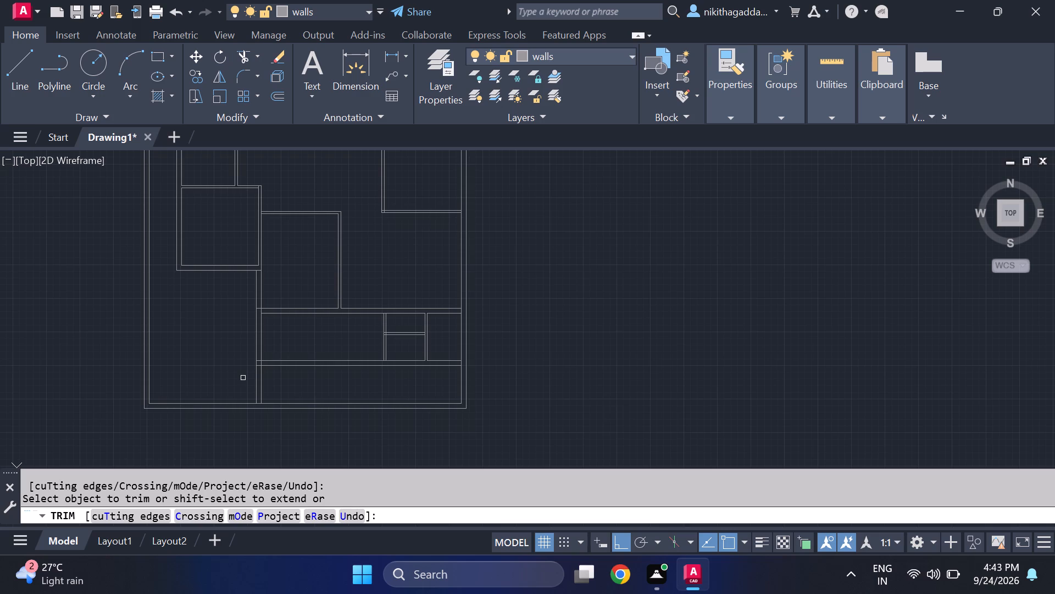
scroll(247, 369, "up", 4)
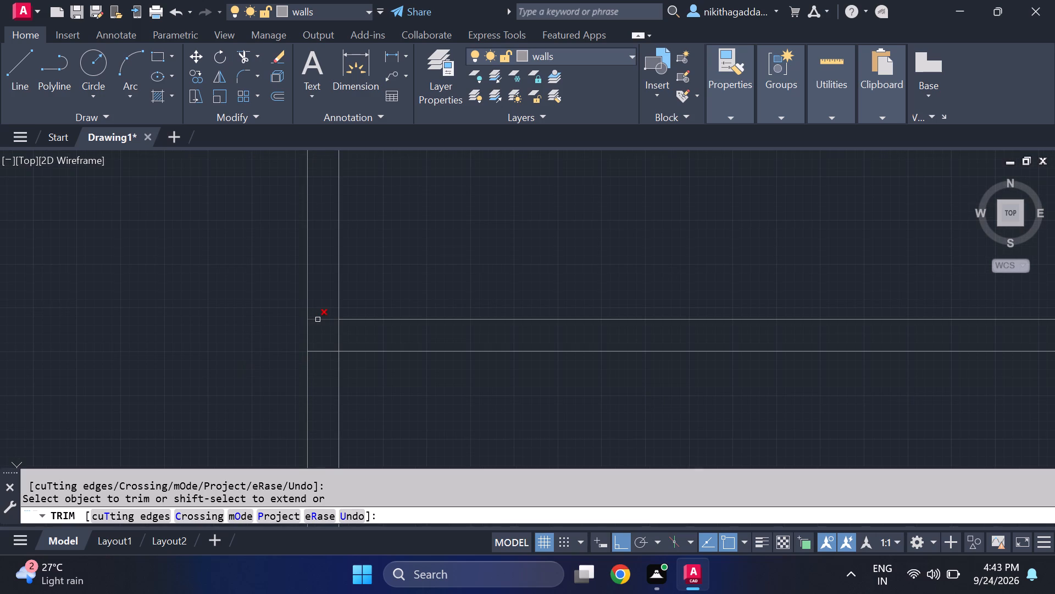
left_click(318, 320)
left_click(318, 356)
left_click(320, 348)
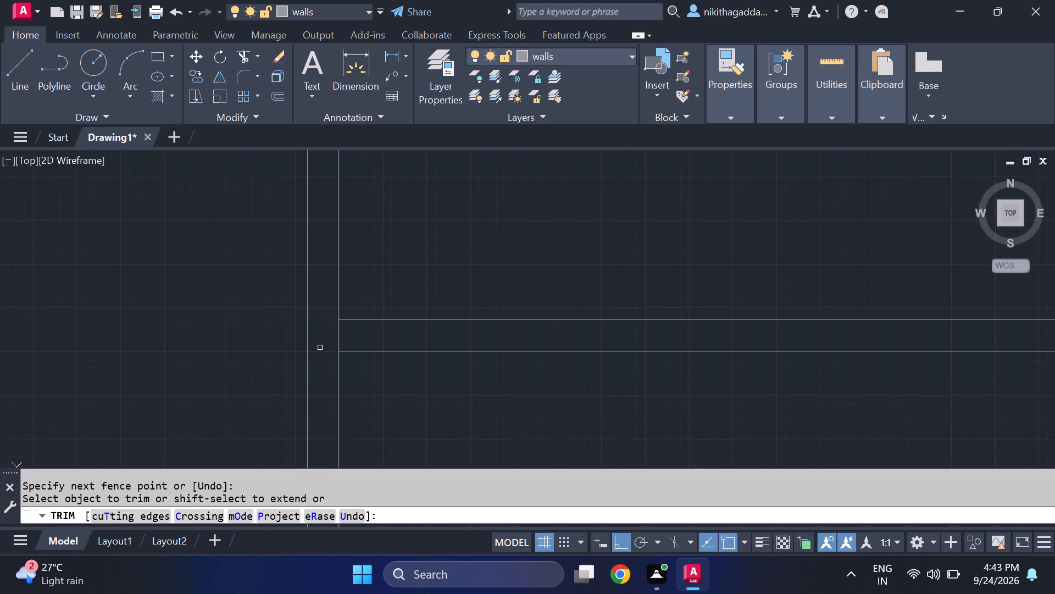
left_click(336, 332)
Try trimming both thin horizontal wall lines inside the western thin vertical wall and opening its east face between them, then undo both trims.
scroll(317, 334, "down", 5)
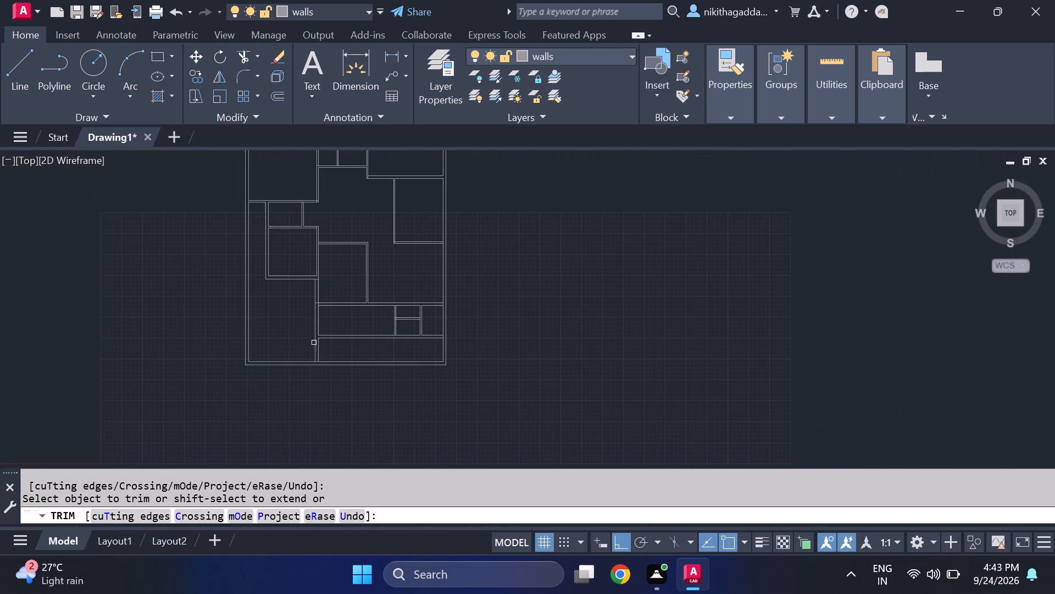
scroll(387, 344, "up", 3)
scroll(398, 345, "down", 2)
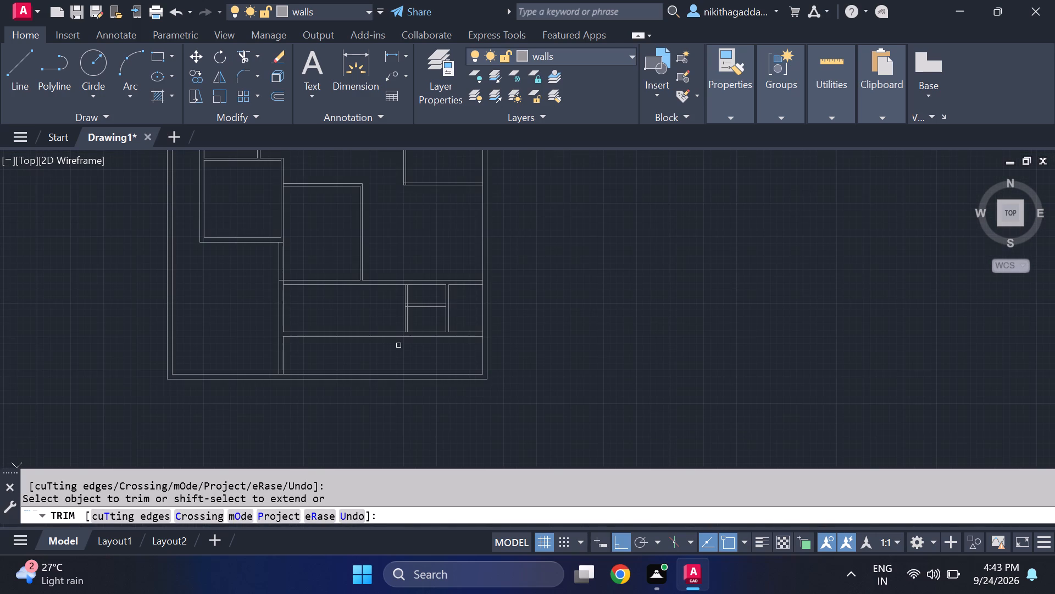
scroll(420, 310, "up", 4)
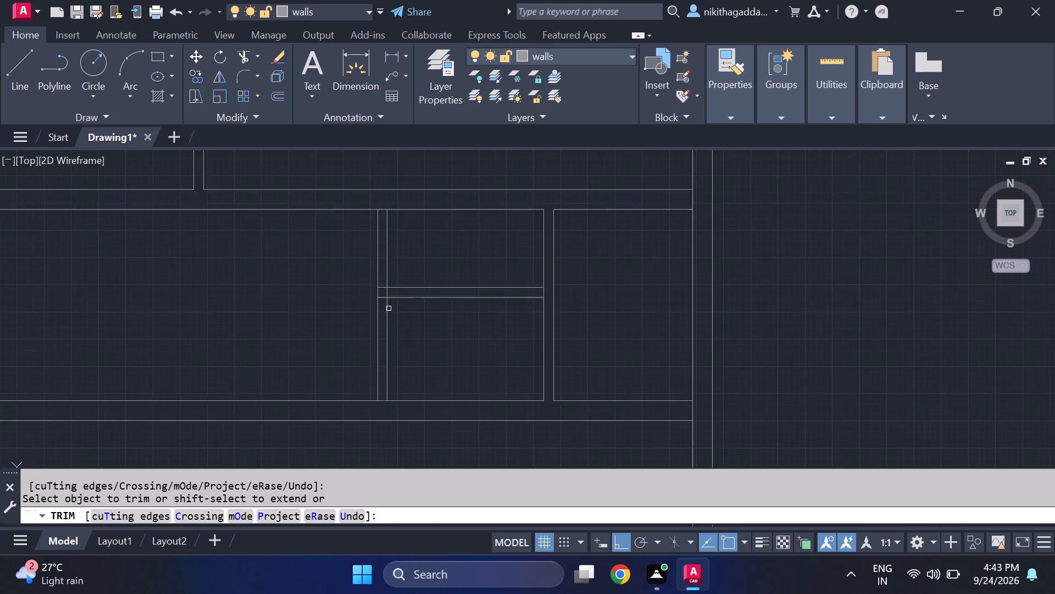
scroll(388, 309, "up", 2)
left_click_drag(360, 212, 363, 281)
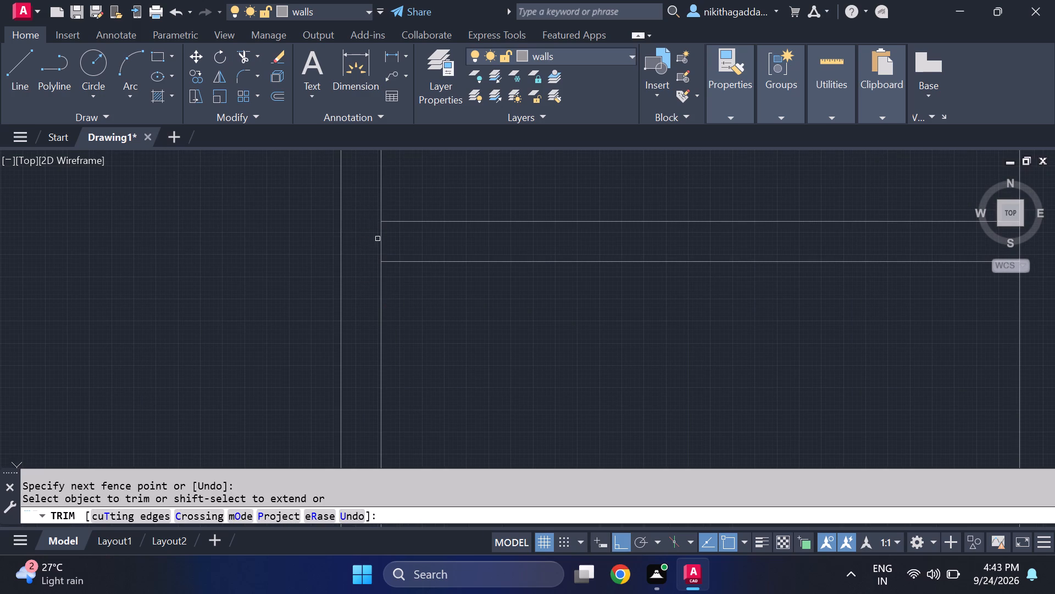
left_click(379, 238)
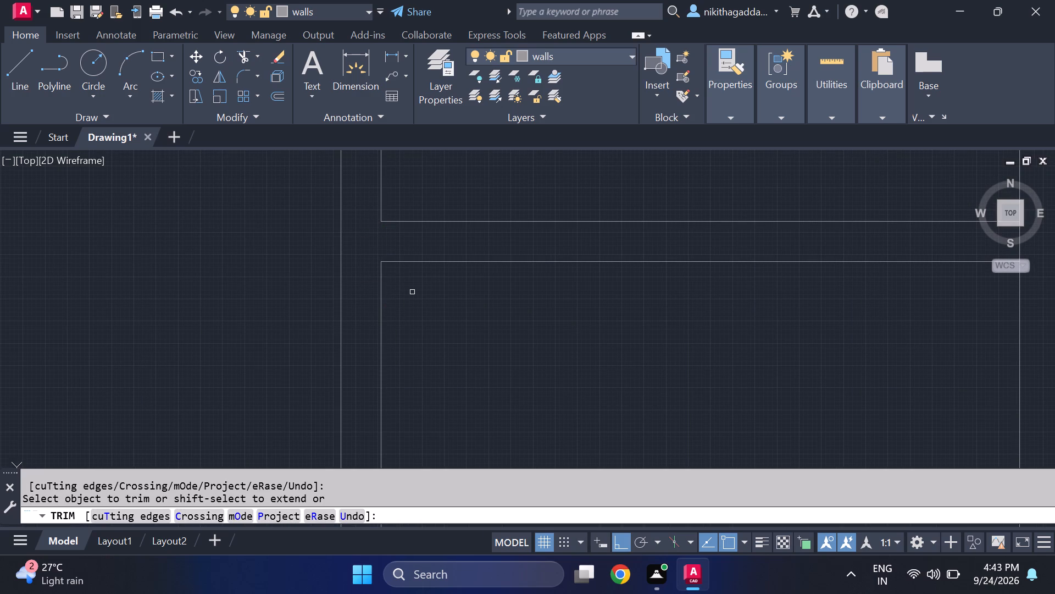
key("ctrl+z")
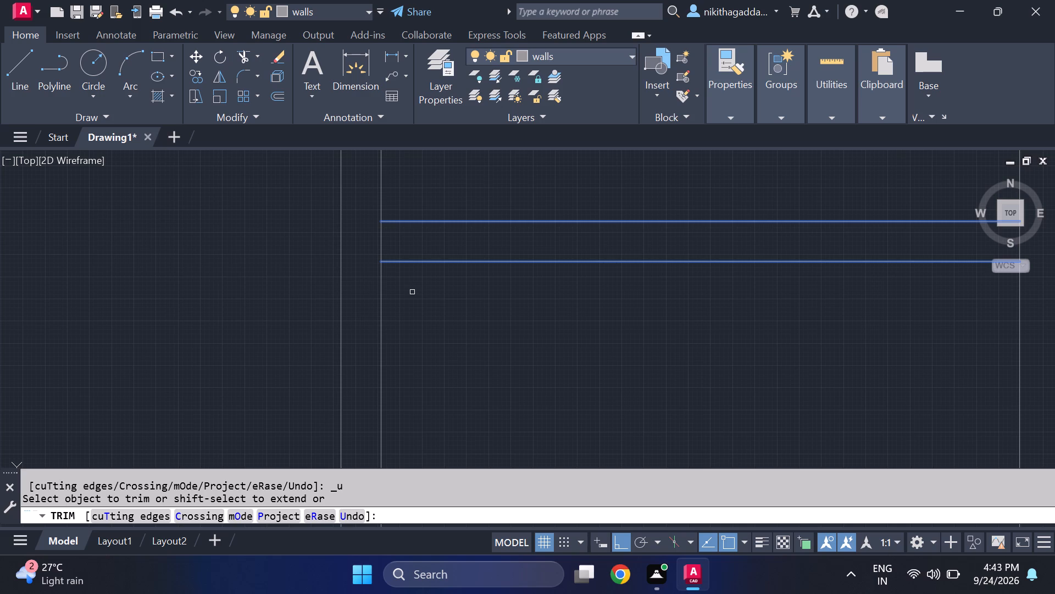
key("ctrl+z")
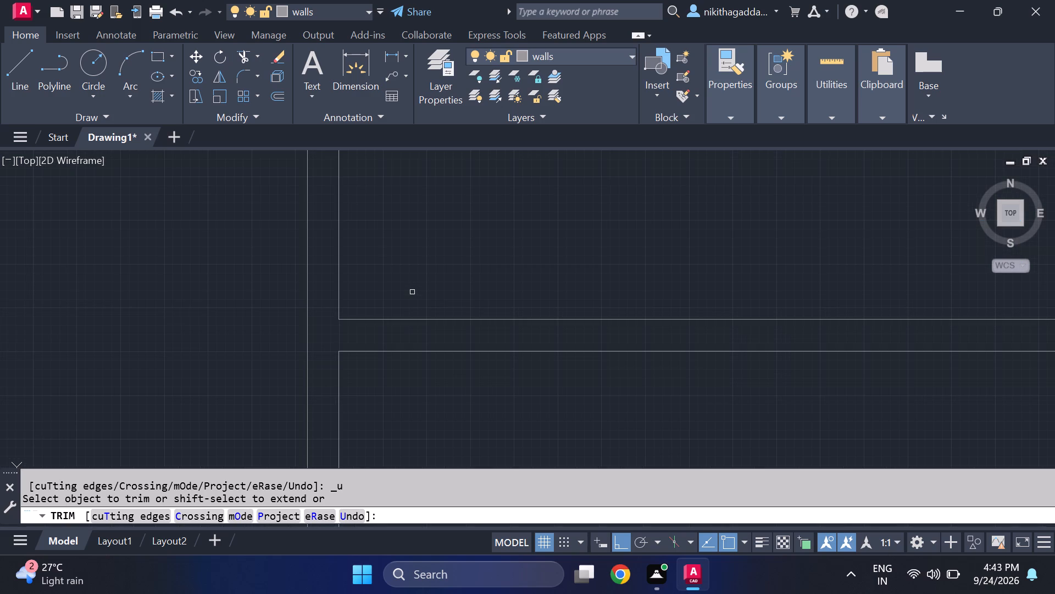
Trim the thin horizontal wall's north line inside the western thin vertical wall and open that wall's east face between the two lines.
scroll(397, 311, "down", 4)
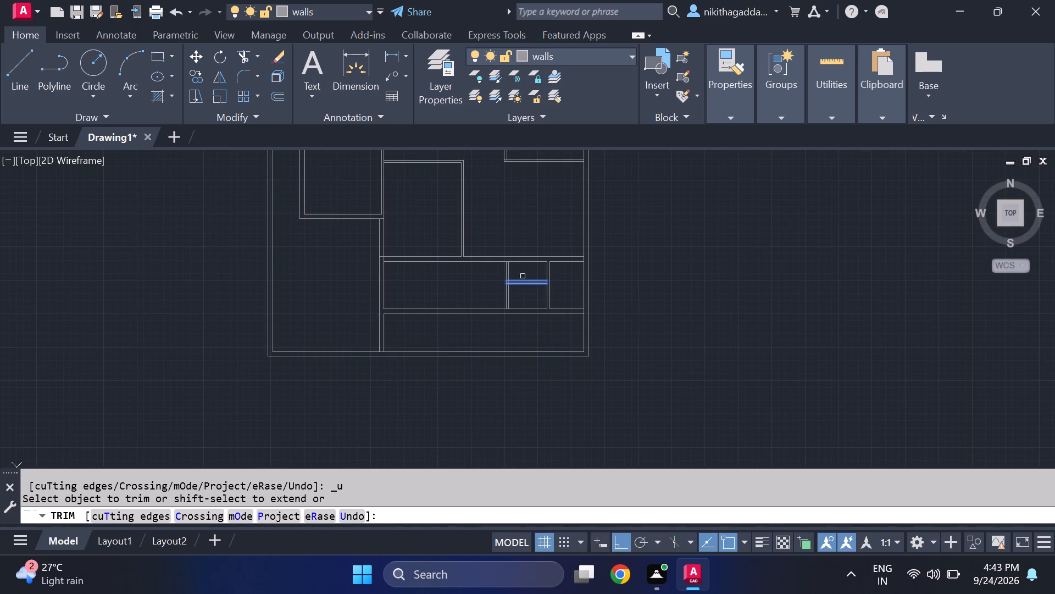
scroll(520, 278, "up", 4)
scroll(420, 321, "up", 2)
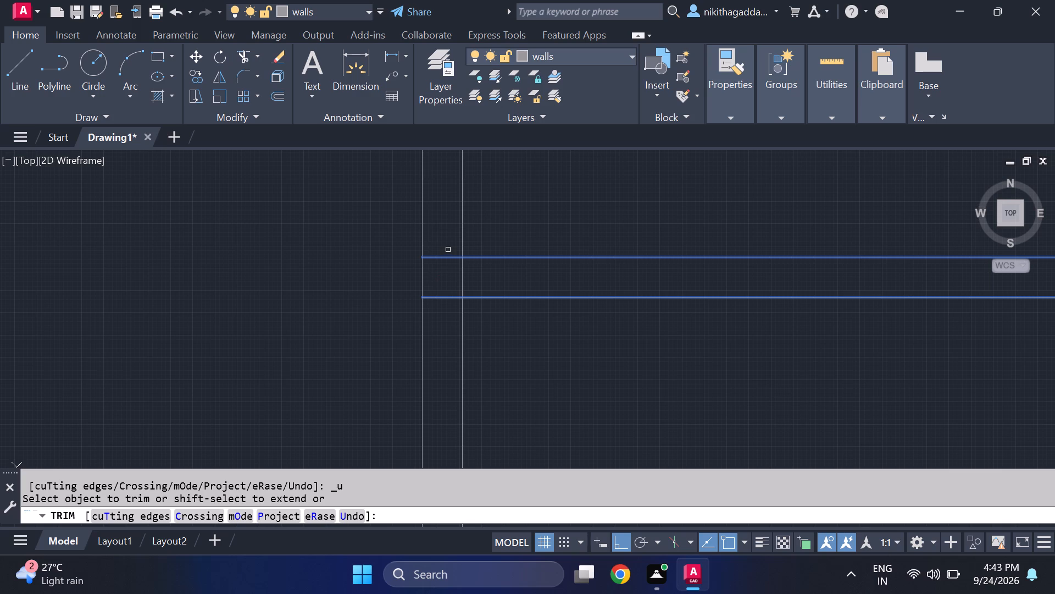
left_click_drag(448, 248, 445, 255)
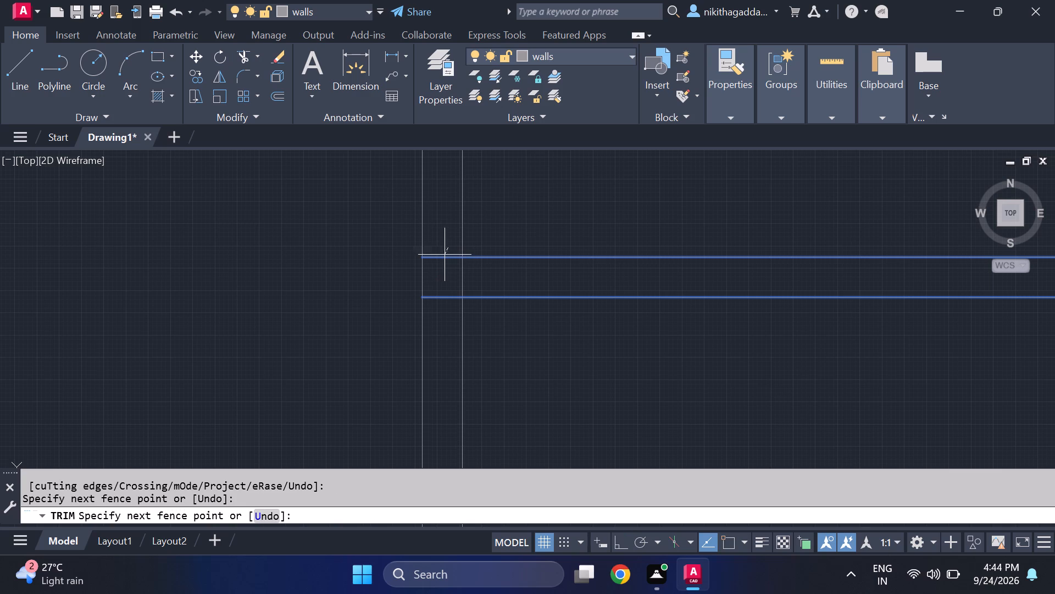
left_click_drag(445, 255, 439, 265)
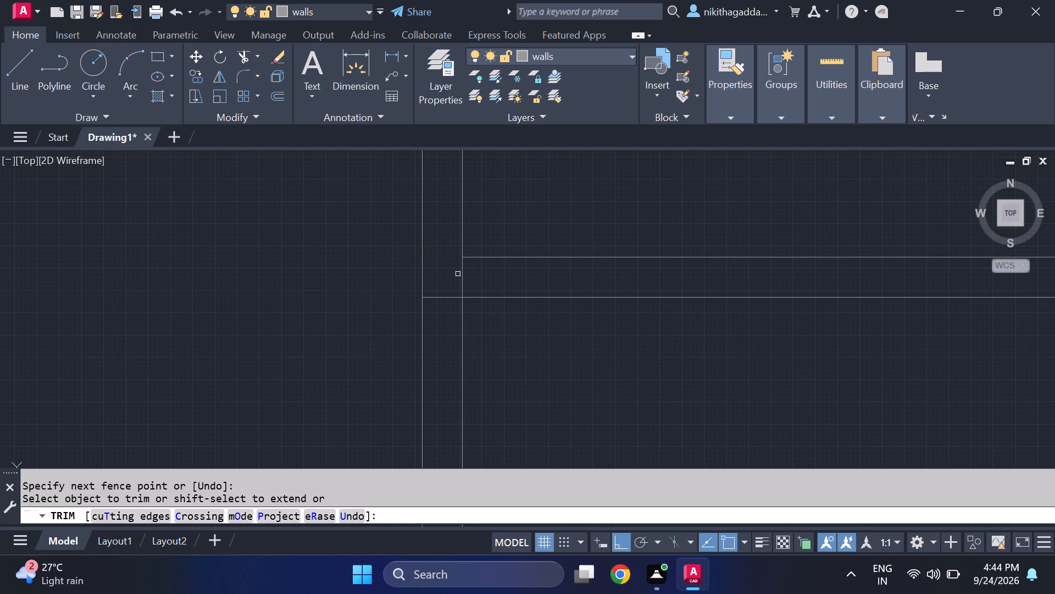
left_click(464, 277)
scroll(496, 285, "down", 4)
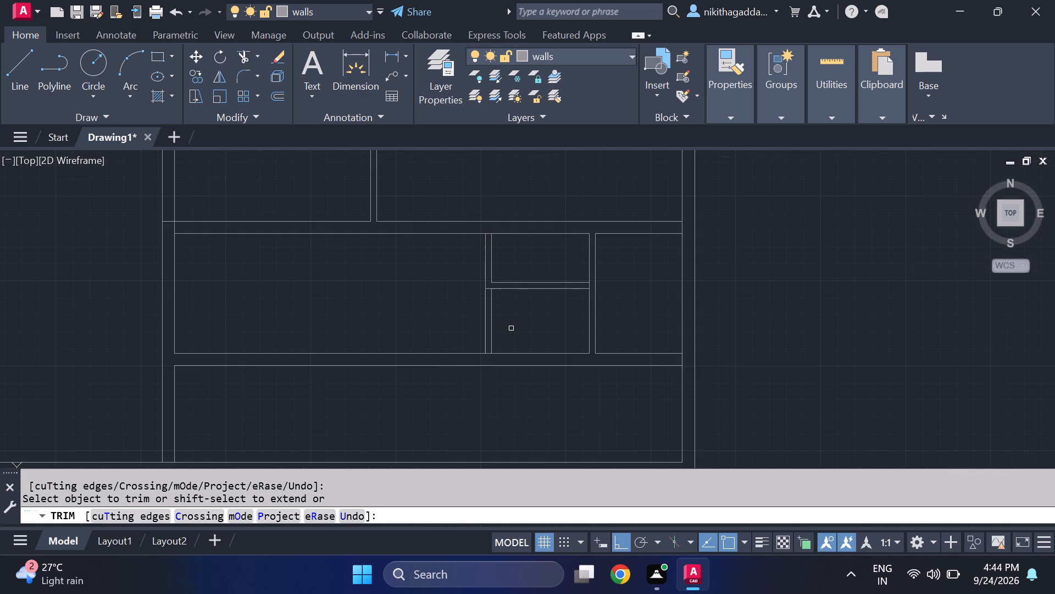
middle_click_drag(491, 302, 236, 296)
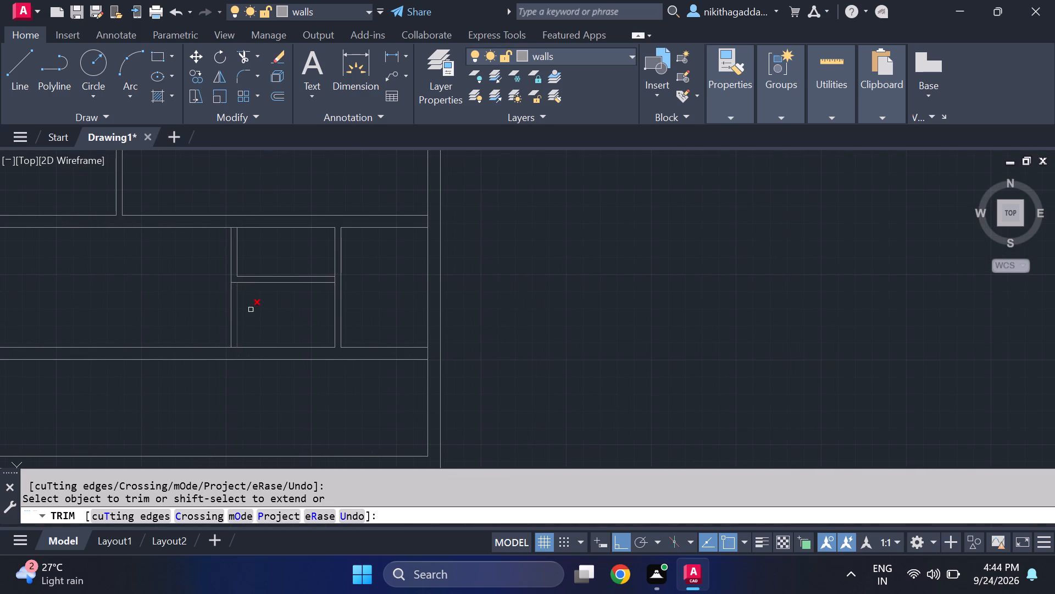
Offset the west wall's inner face 4'4" east through the room between the two long horizontal walls.
scroll(259, 307, "up", 1)
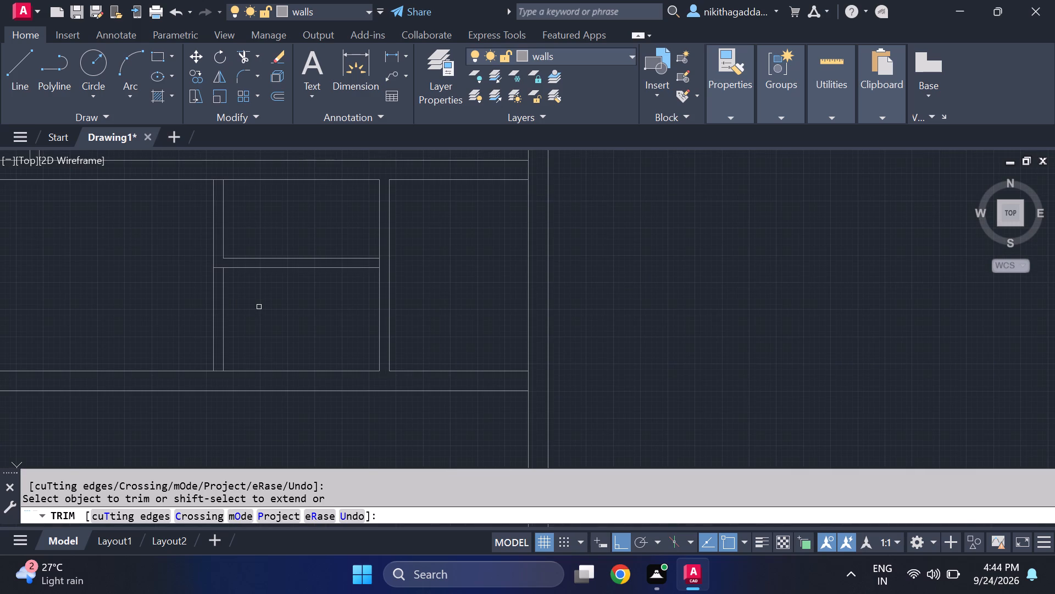
scroll(256, 300, "down", 1)
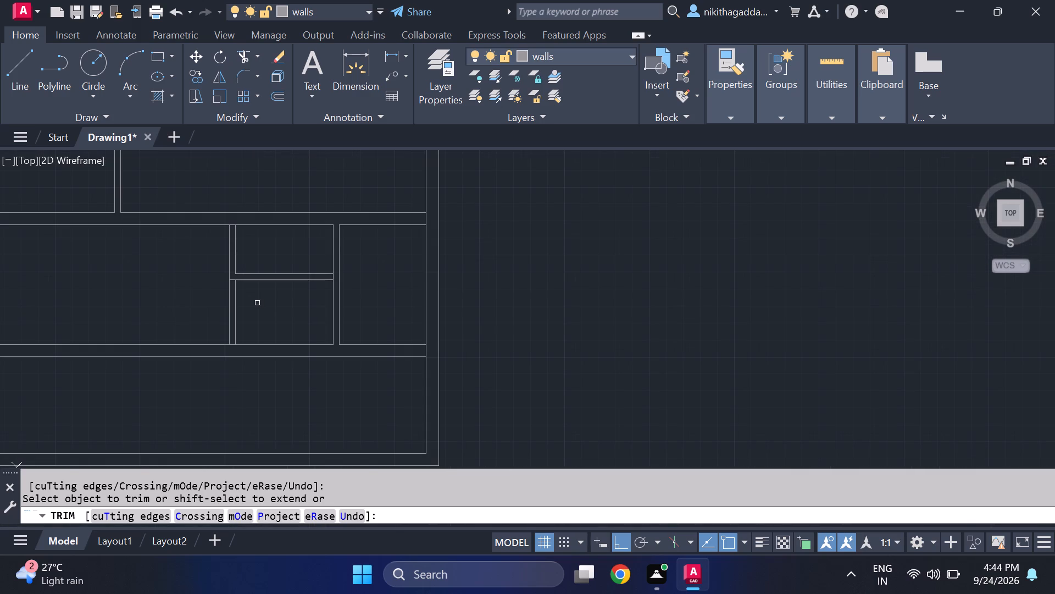
middle_click_drag(104, 284, 339, 305)
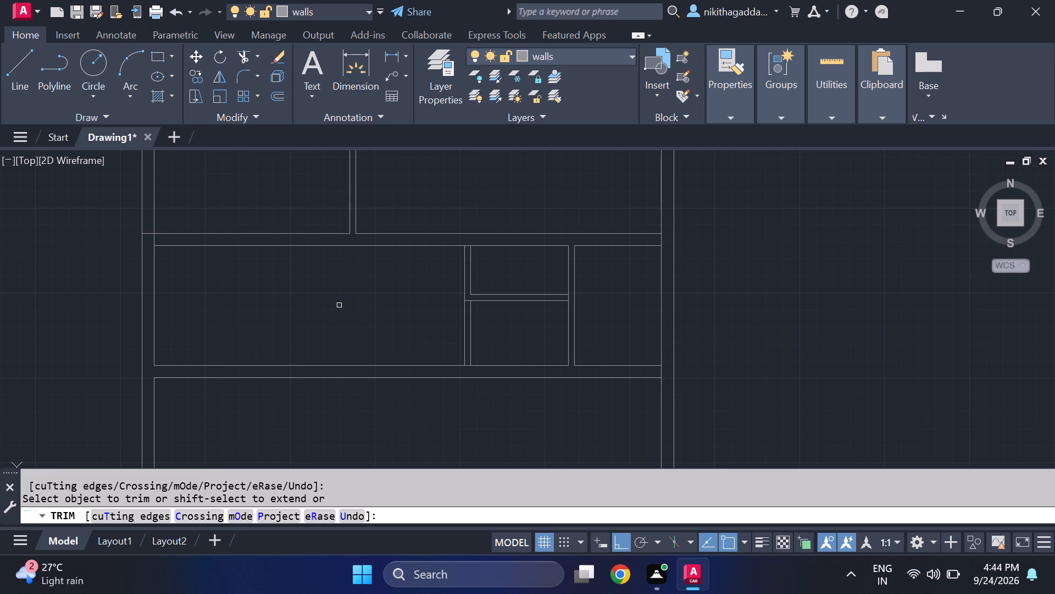
key("Escape")
key("o")
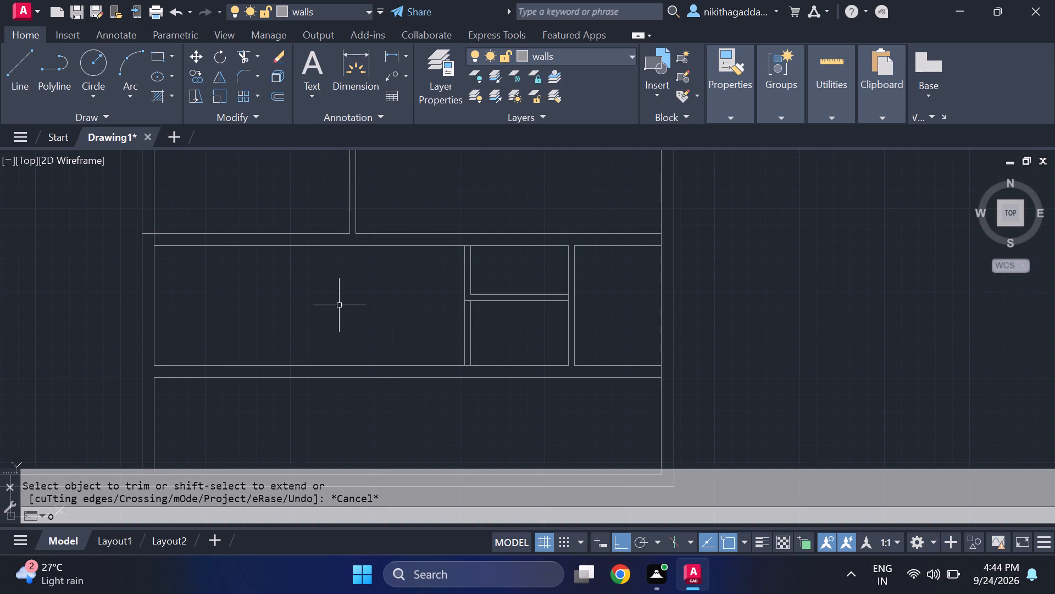
key("f")
key("Return")
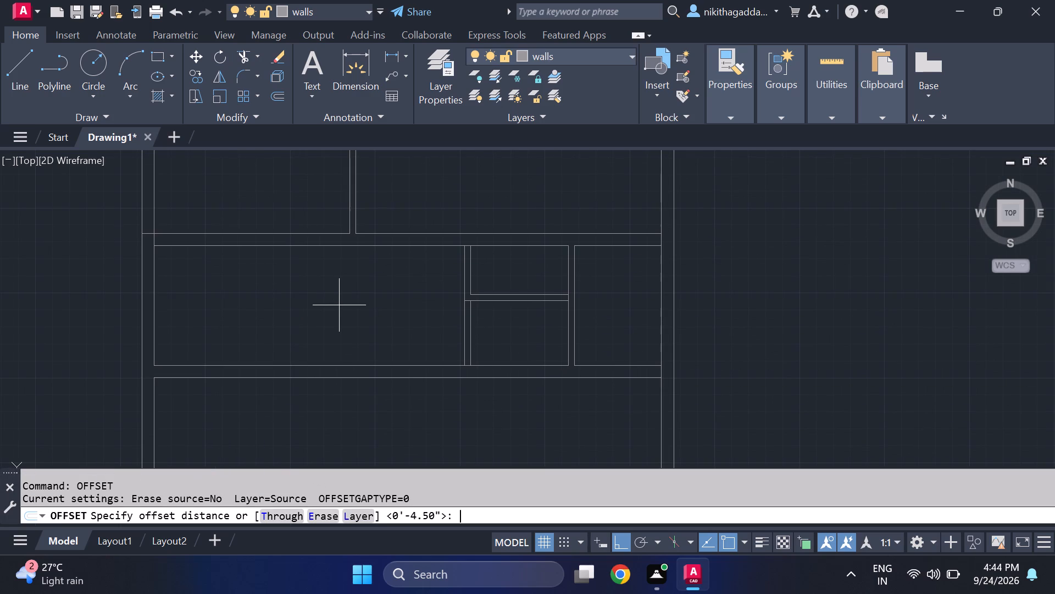
type("4'4")
key("shift+quotedbl")
key("Return")
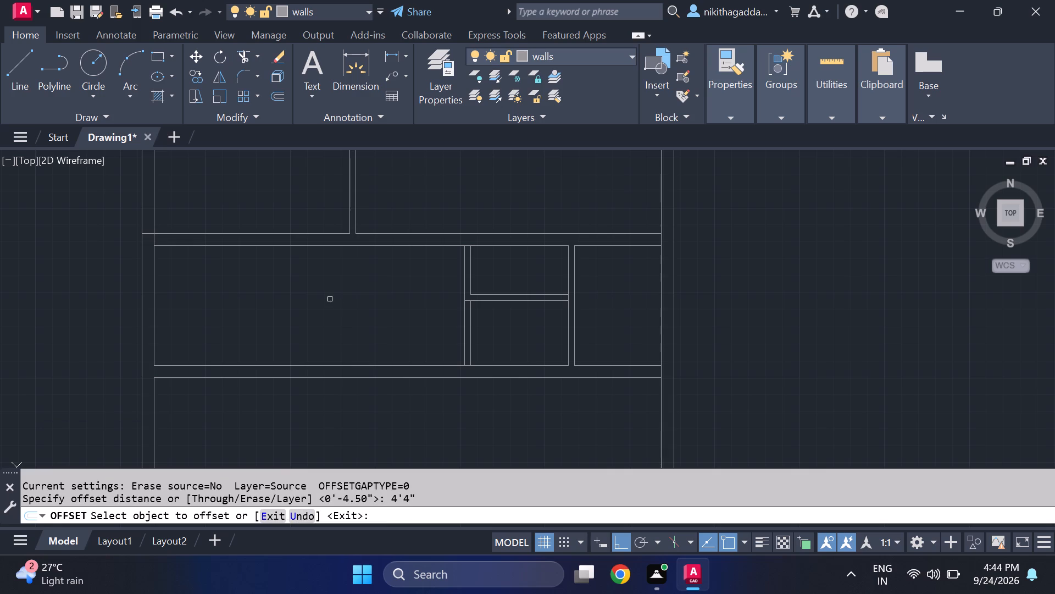
left_click(154, 300)
left_click(252, 280)
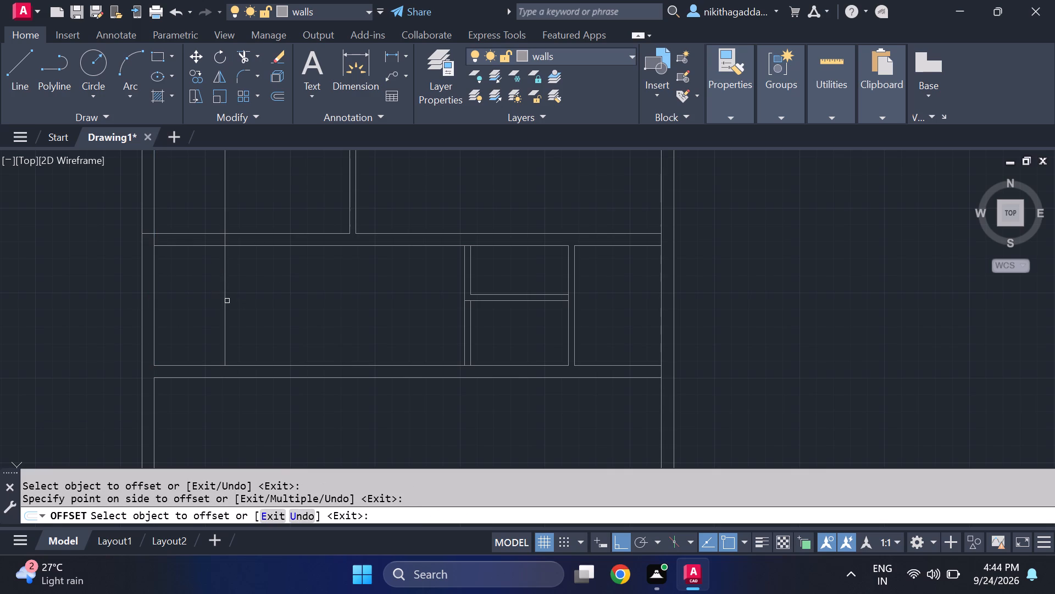
key("Escape")
Offset the new vertical line 4.5" east to form a thin wall.
type("of")
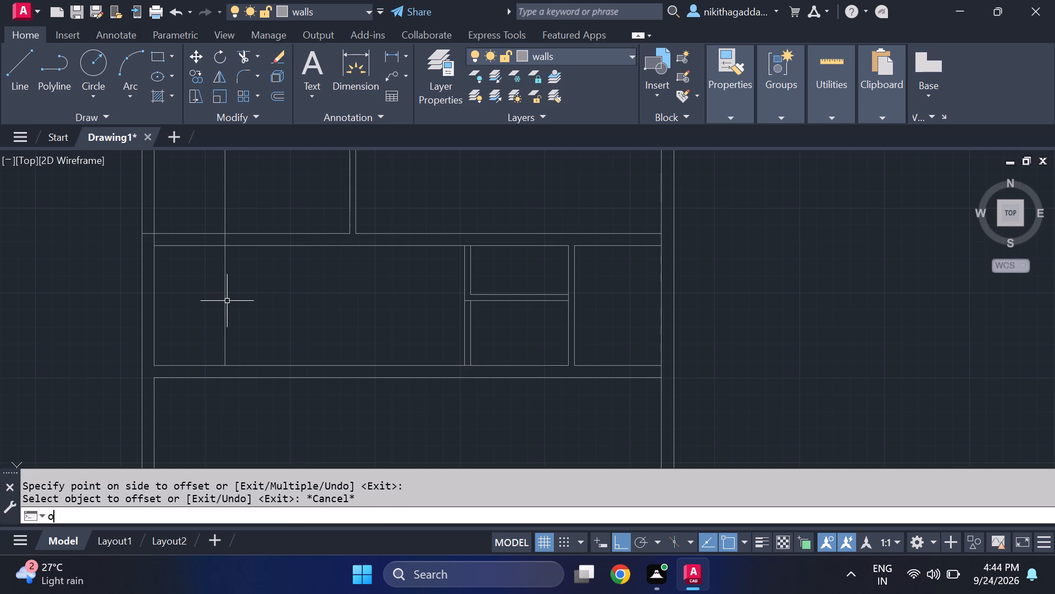
key("Return")
type("4.5")
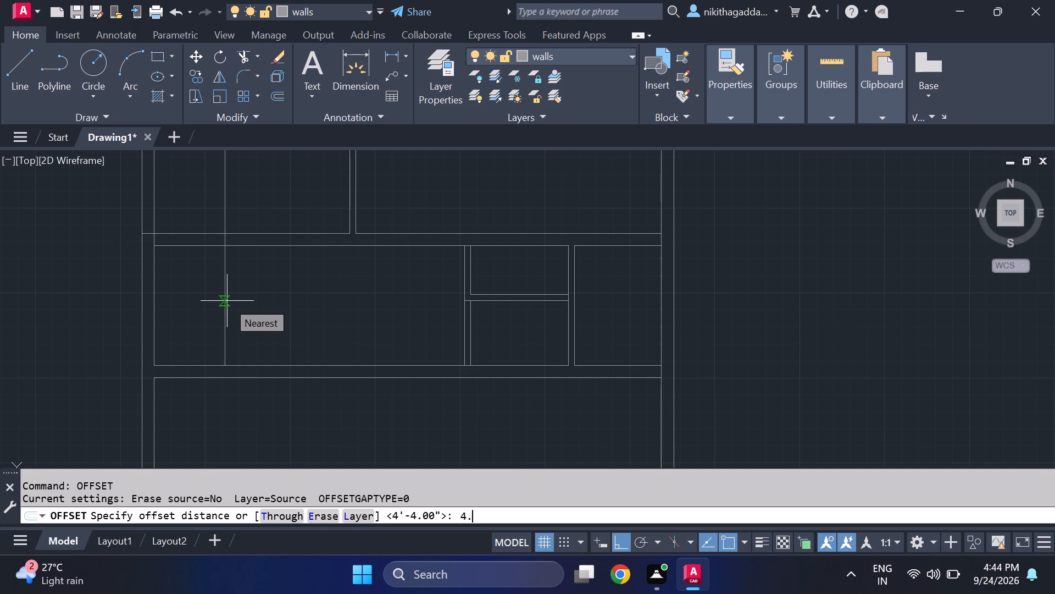
key("shift+quotedbl")
key("Return")
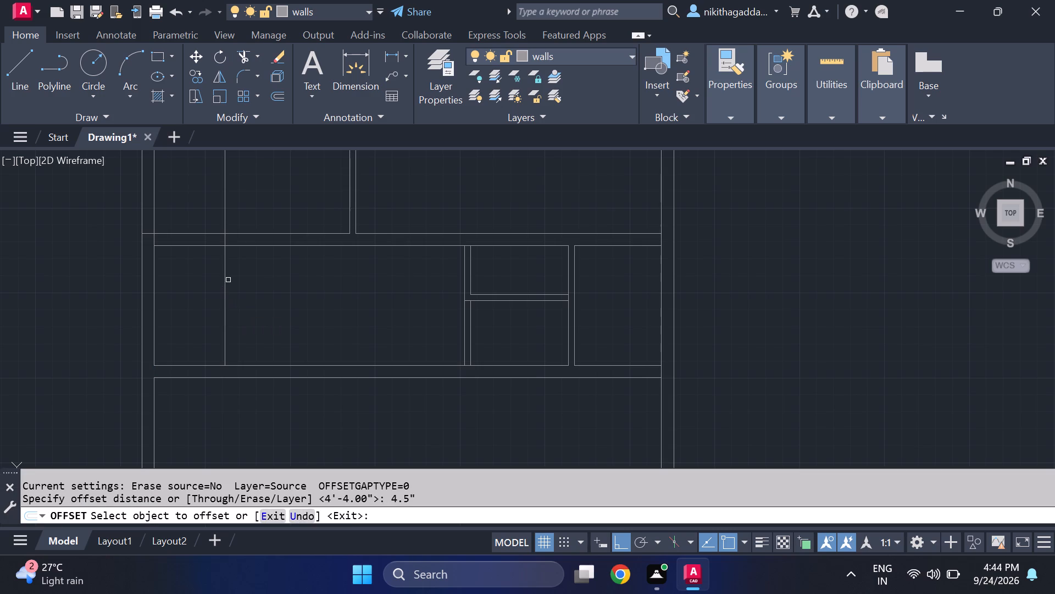
left_click(226, 278)
left_click(241, 276)
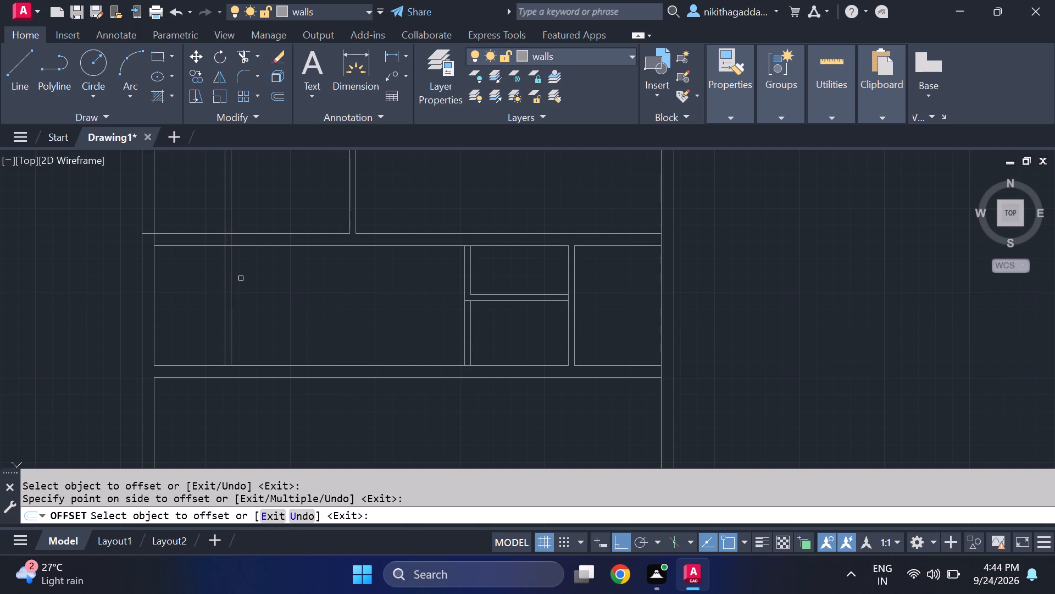
key("Escape")
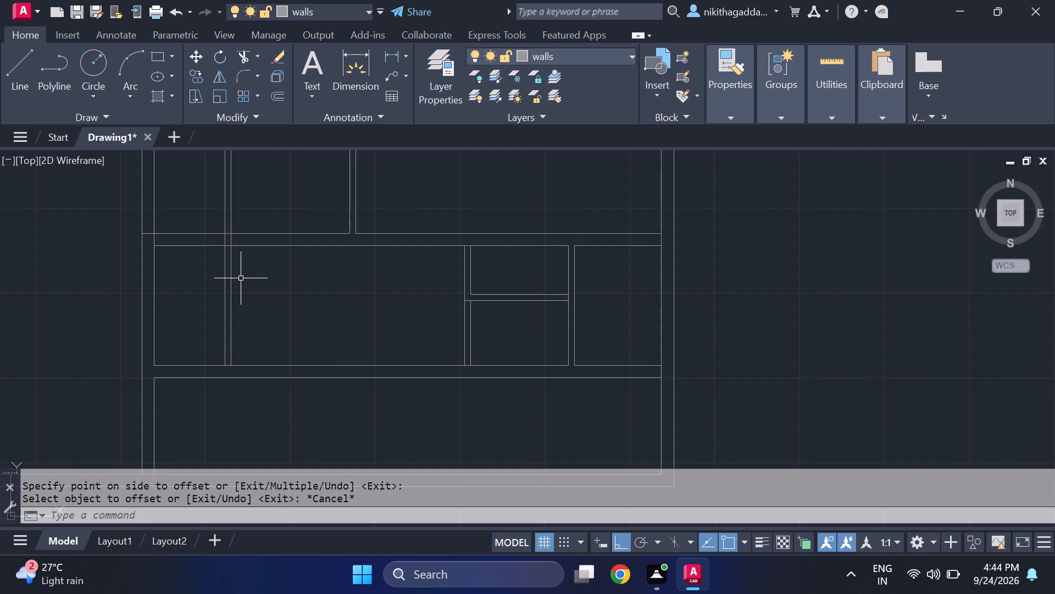
Trim both new vertical lines where they cross the room north of the upper long horizontal wall.
scroll(249, 268, "down", 3)
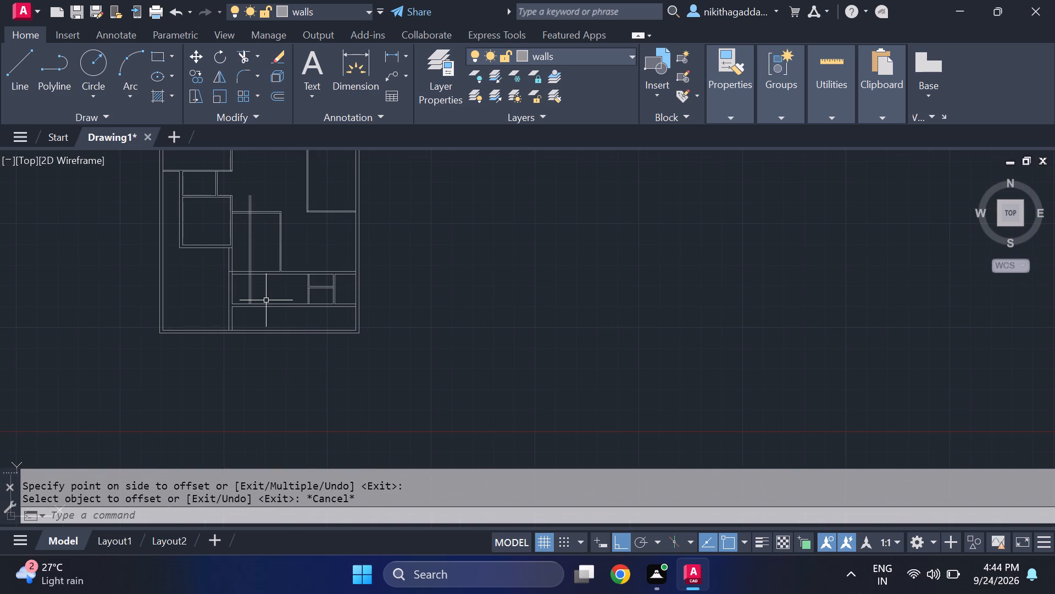
type("tr")
key("Return")
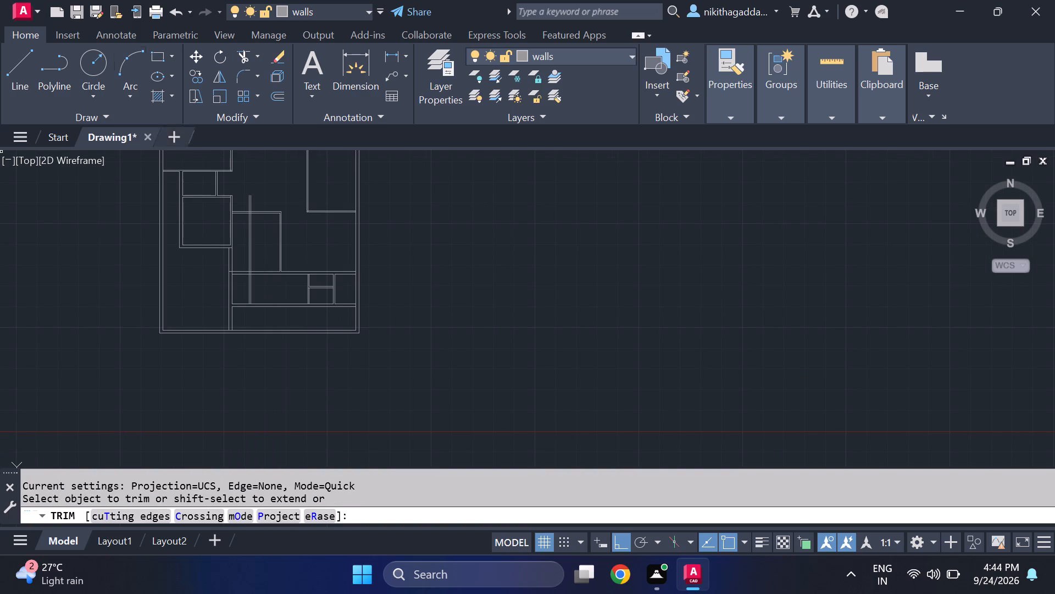
scroll(270, 239, "up", 2)
left_click_drag(241, 260, 209, 304)
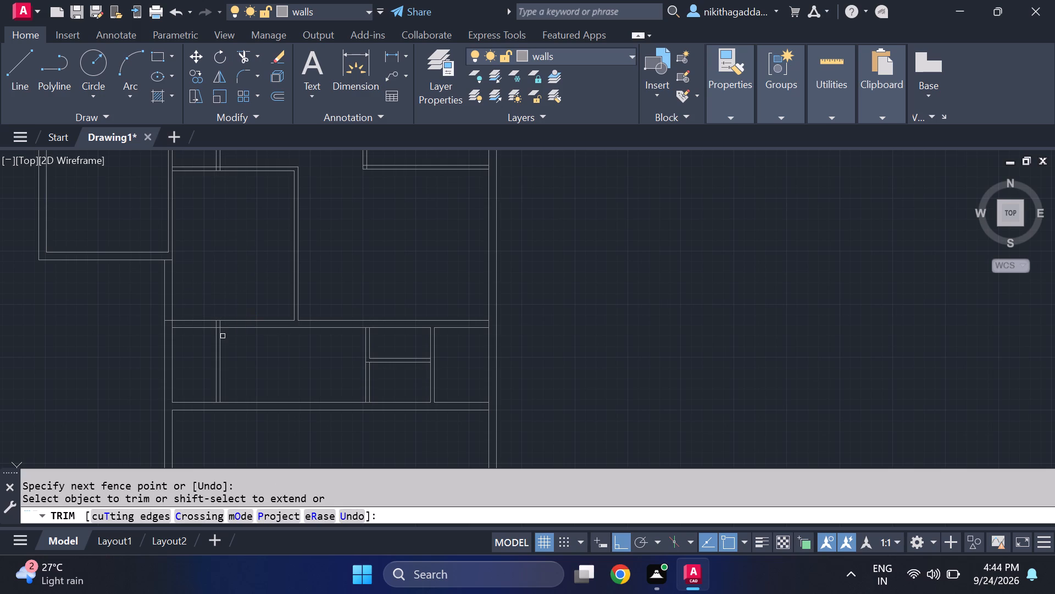
Trim away the 4.5" offset line between the long horizontal walls, including its piece inside the upper wall.
scroll(223, 336, "up", 3)
scroll(223, 336, "down", 6)
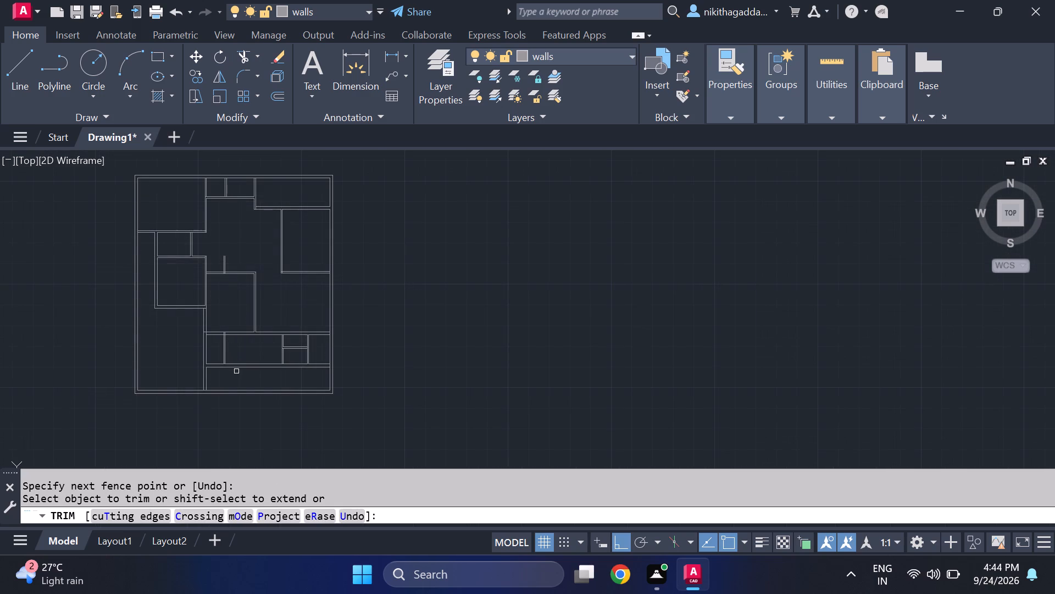
scroll(227, 356, "up", 3)
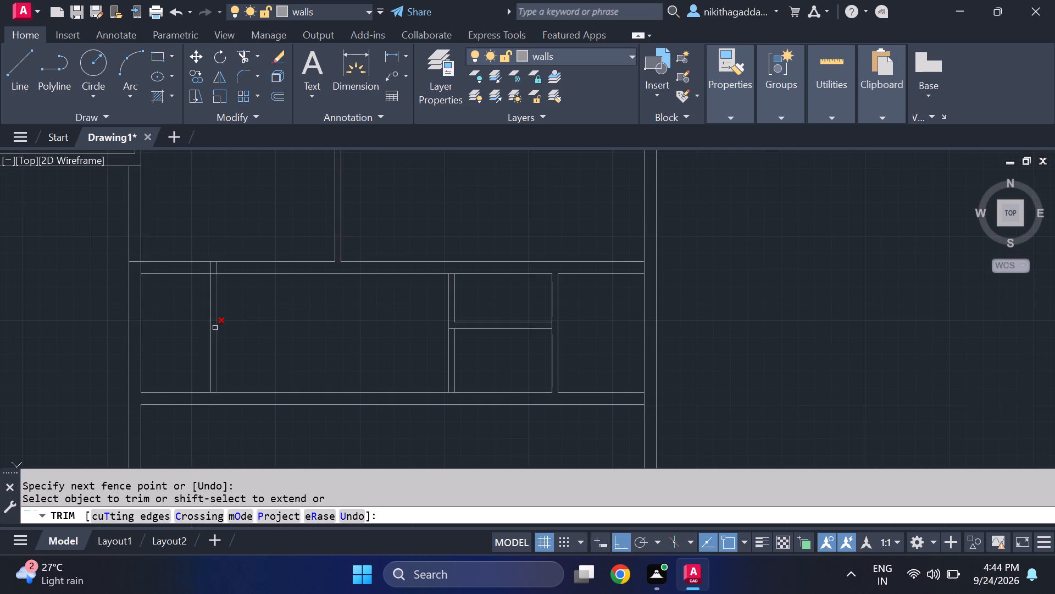
left_click(215, 328)
left_click(216, 267)
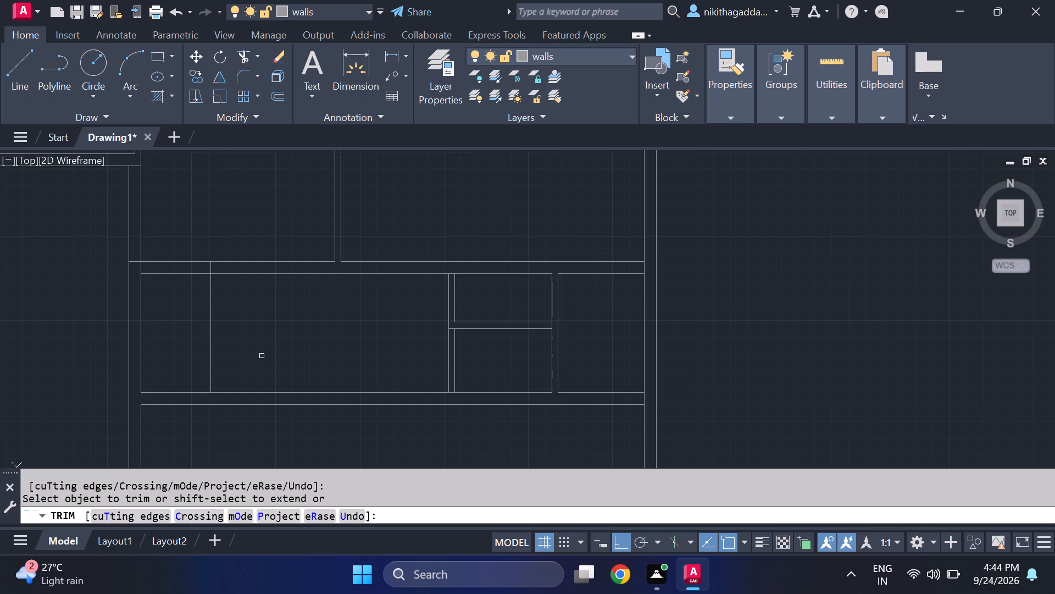
key("Escape")
Offset the remaining vertical line 9" east to form a thicker wall between the long horizontal walls.
type("of")
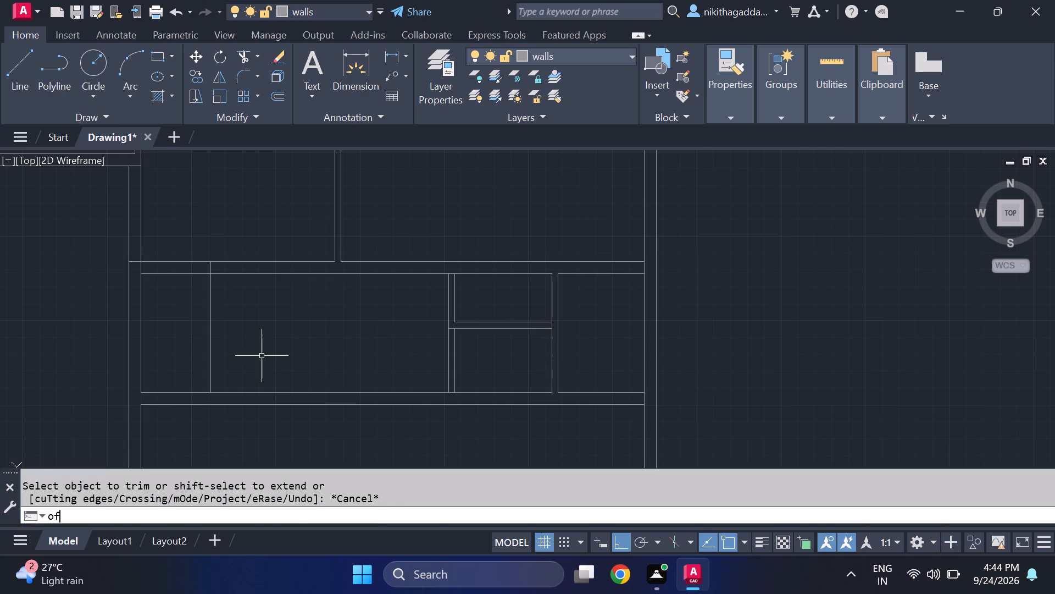
key("Return")
key("9")
key("shift+quotedbl")
key("Return")
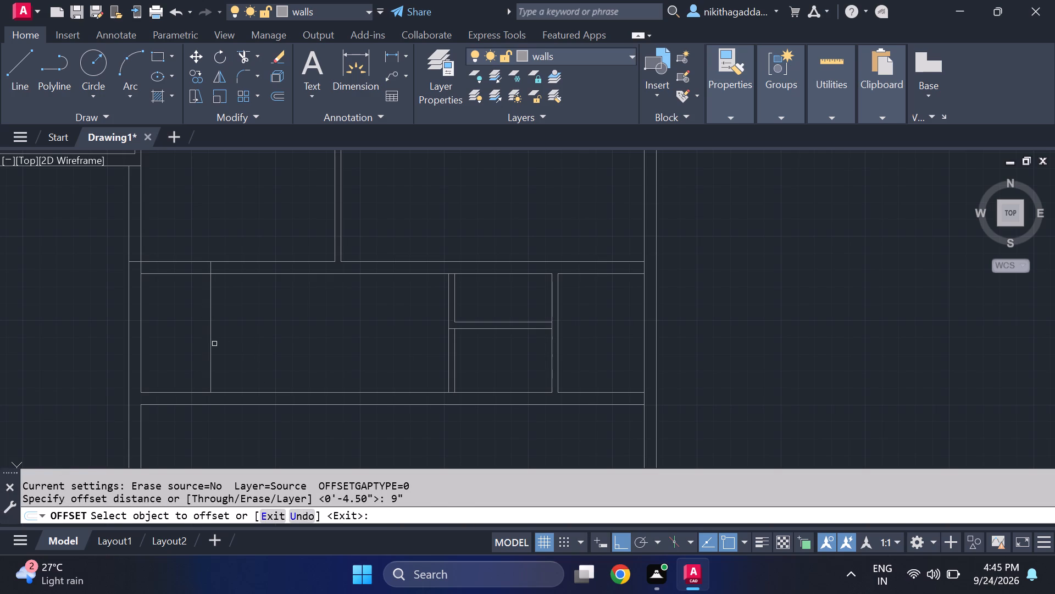
left_click(210, 336)
left_click(253, 332)
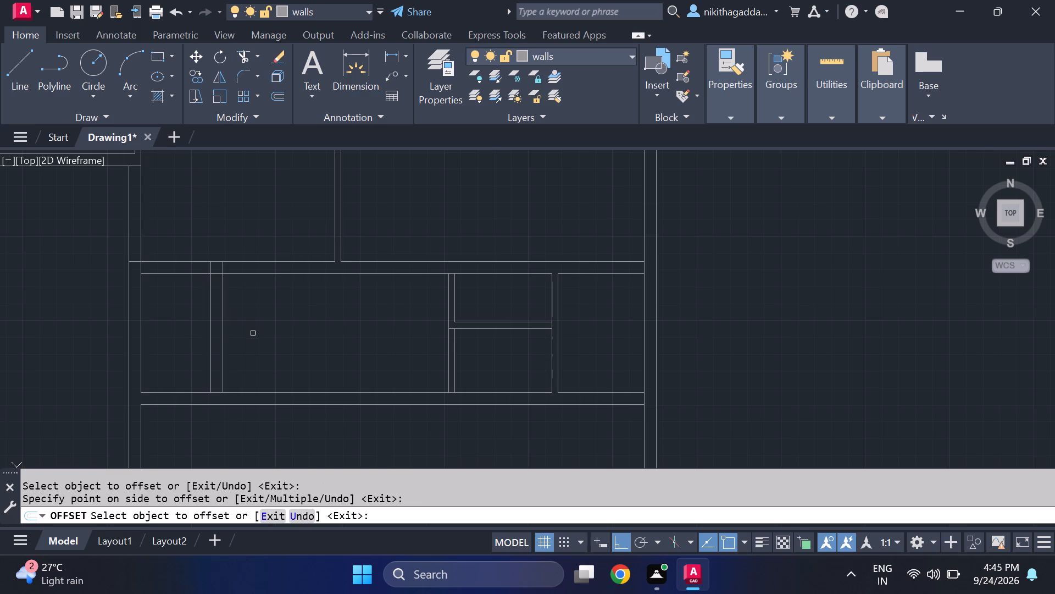
key("Escape")
Extend the new 9" wall's east face south to the lower long horizontal wall's south face.
scroll(253, 334, "down", 1)
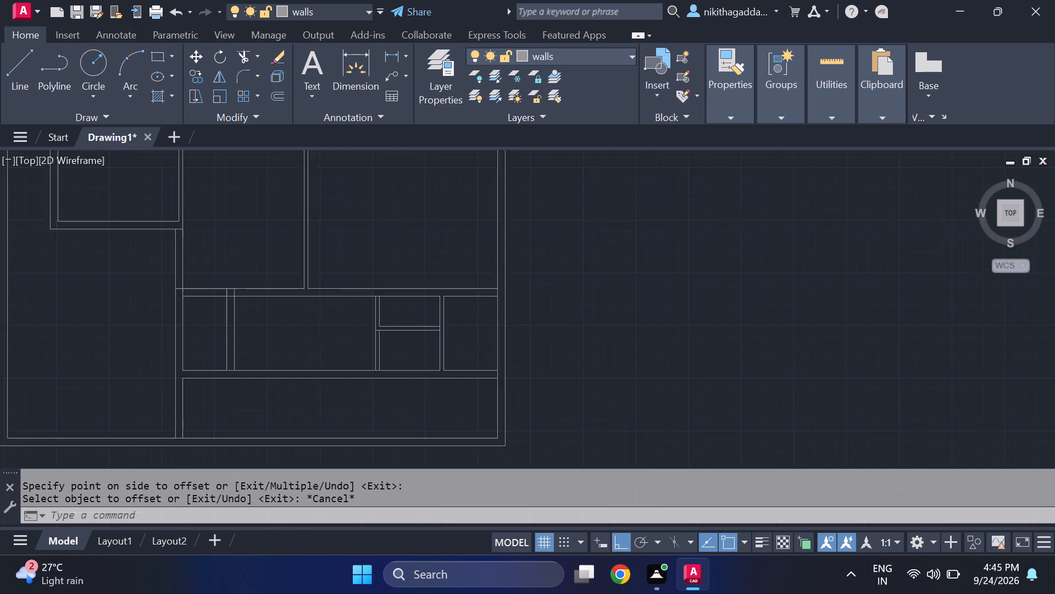
scroll(253, 334, "down", 1)
scroll(244, 345, "up", 2)
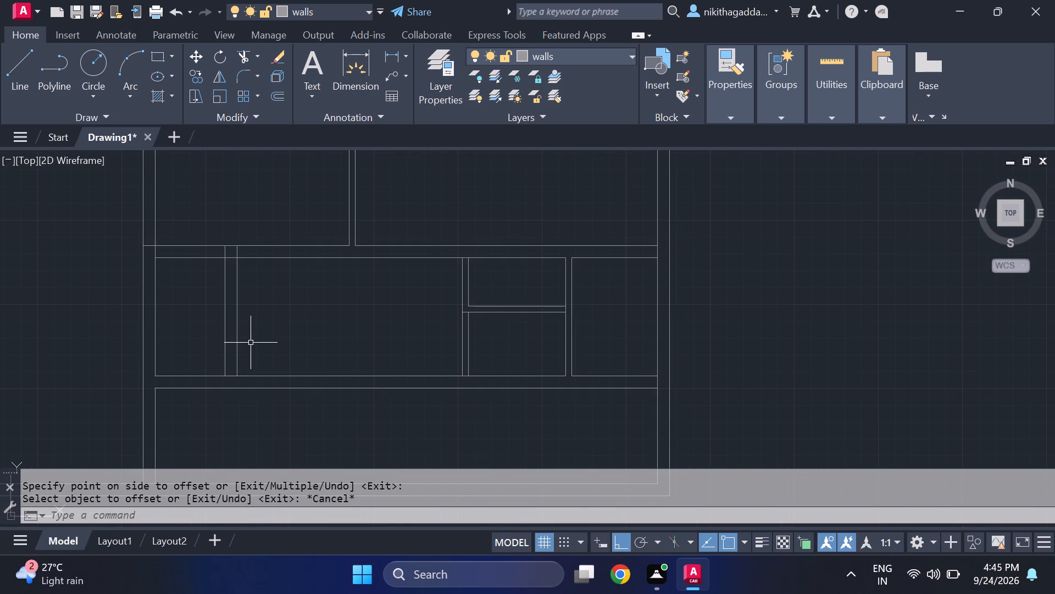
middle_click_drag(206, 318, 141, 325)
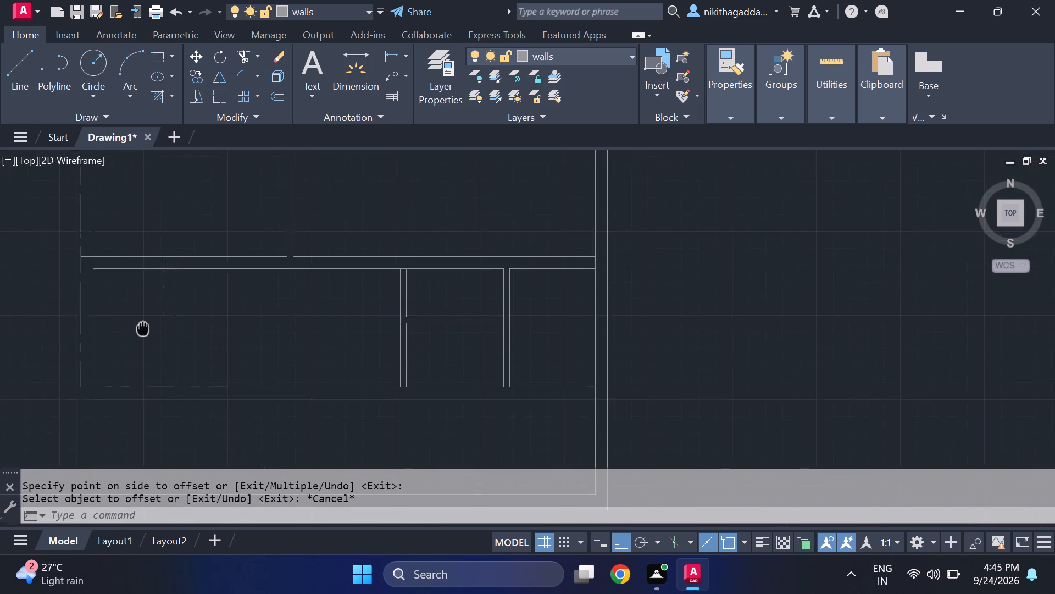
middle_click_drag(141, 325, 136, 310)
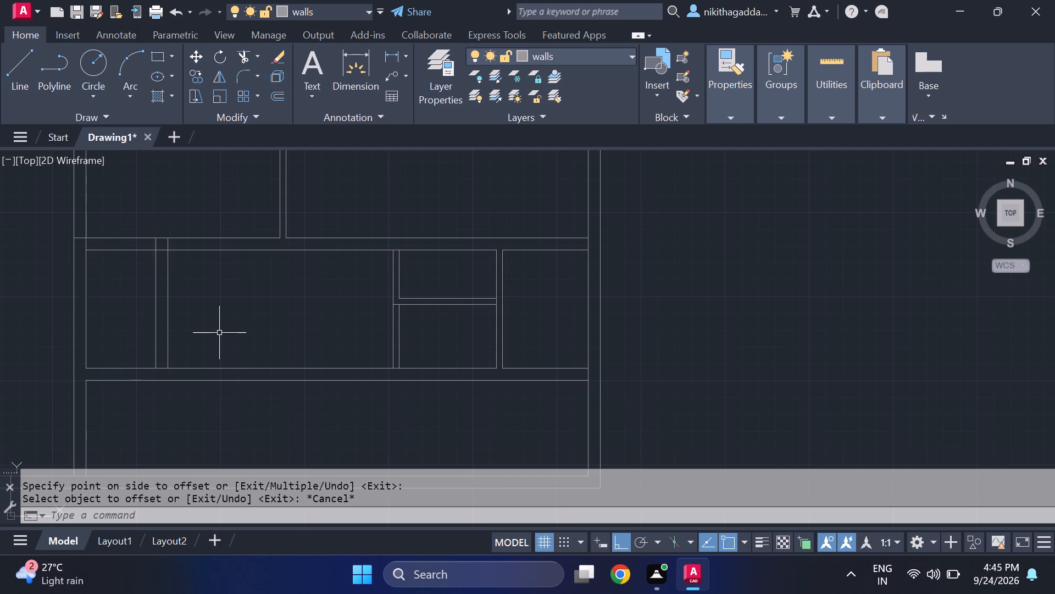
type("ex")
key("Return")
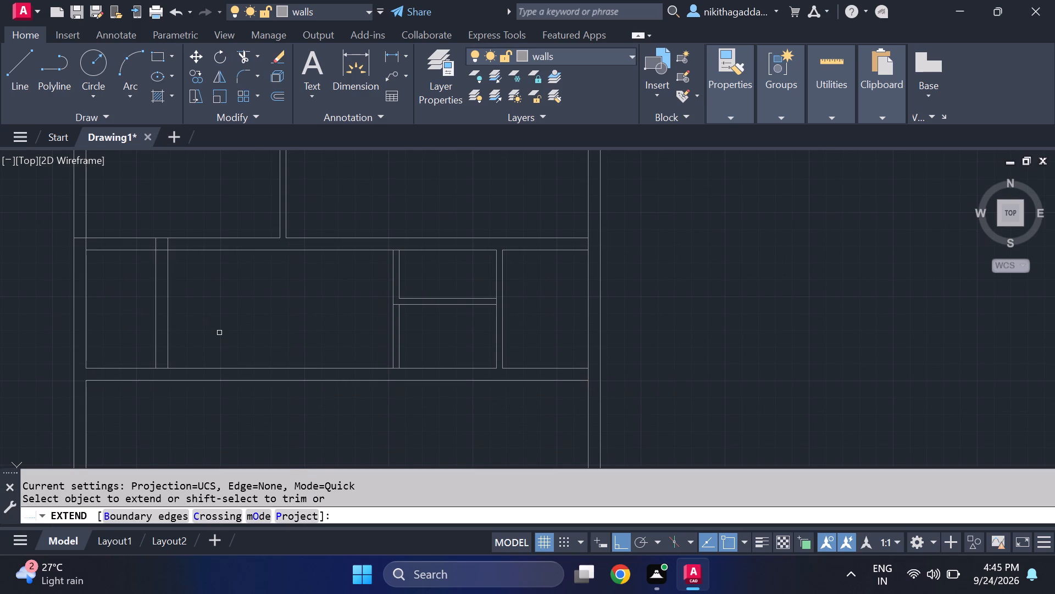
left_click(166, 346)
key("Escape")
Trim the lower long horizontal wall's north face between the two faces of the new 9" vertical wall.
type("tr")
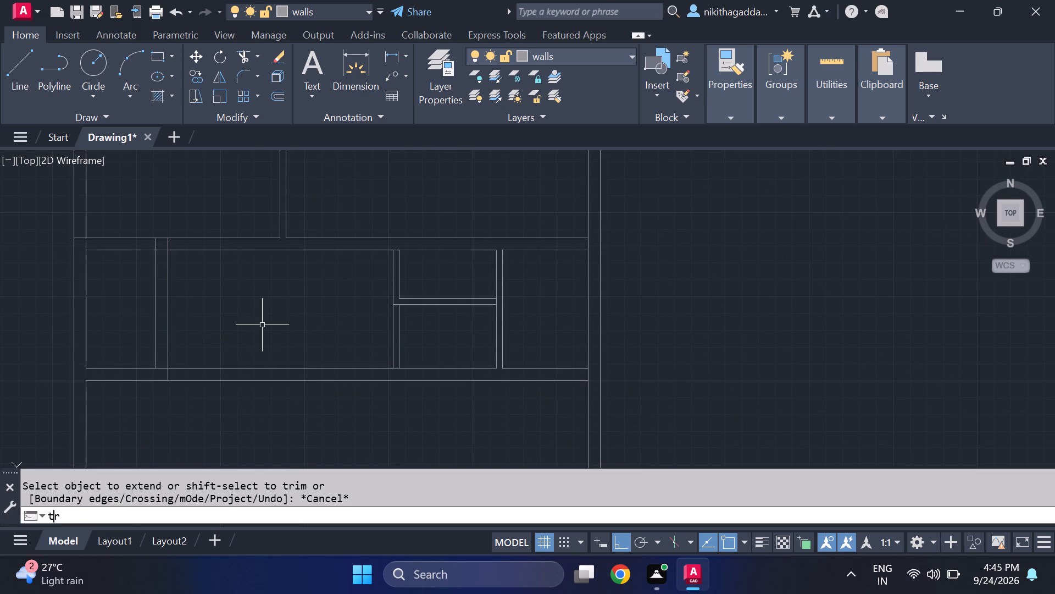
key("Return")
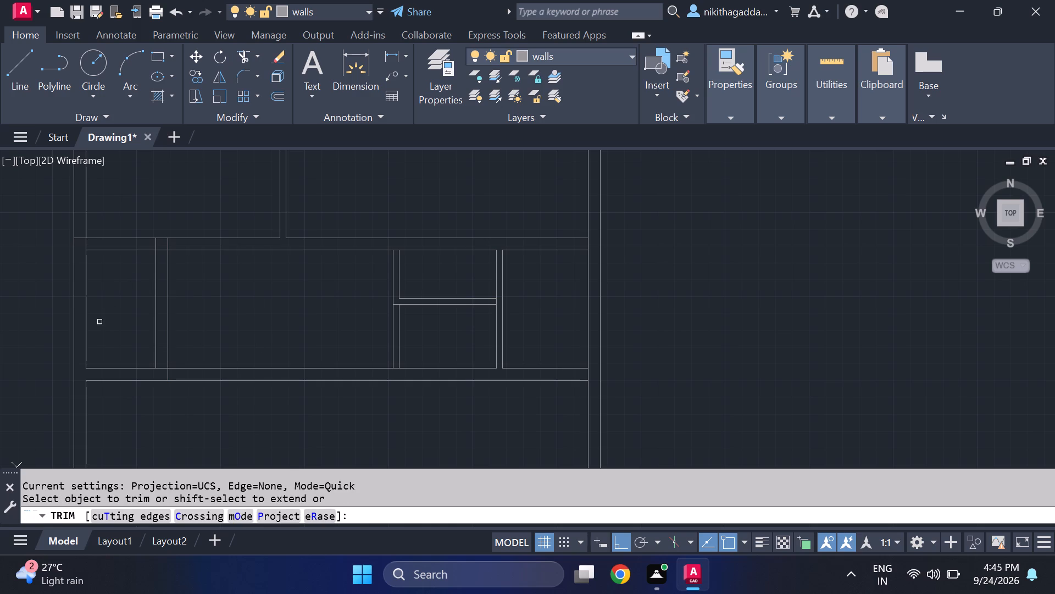
scroll(98, 324, "up", 2)
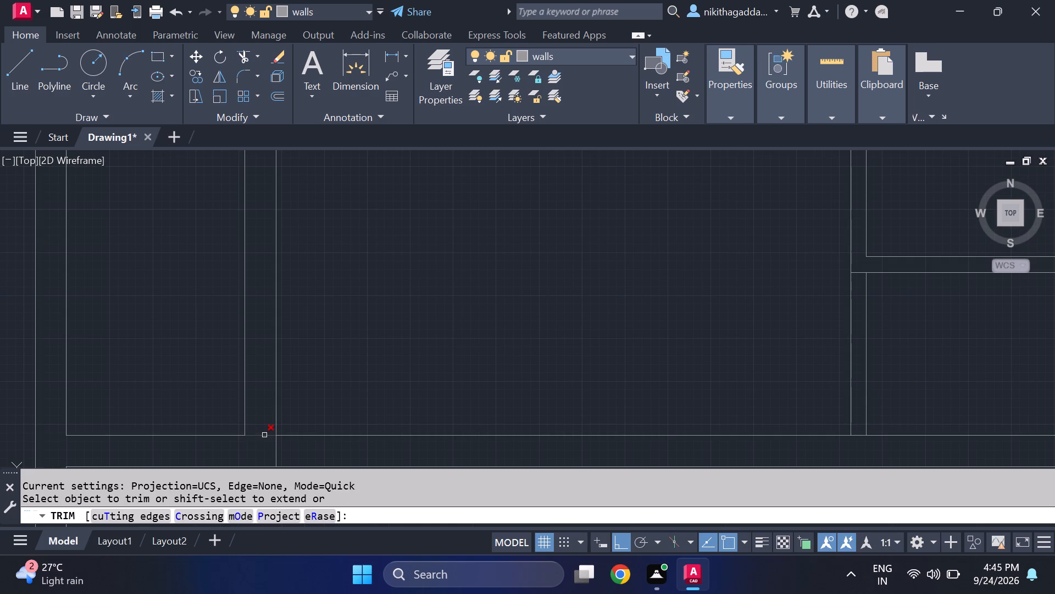
left_click(264, 435)
scroll(282, 399, "down", 4)
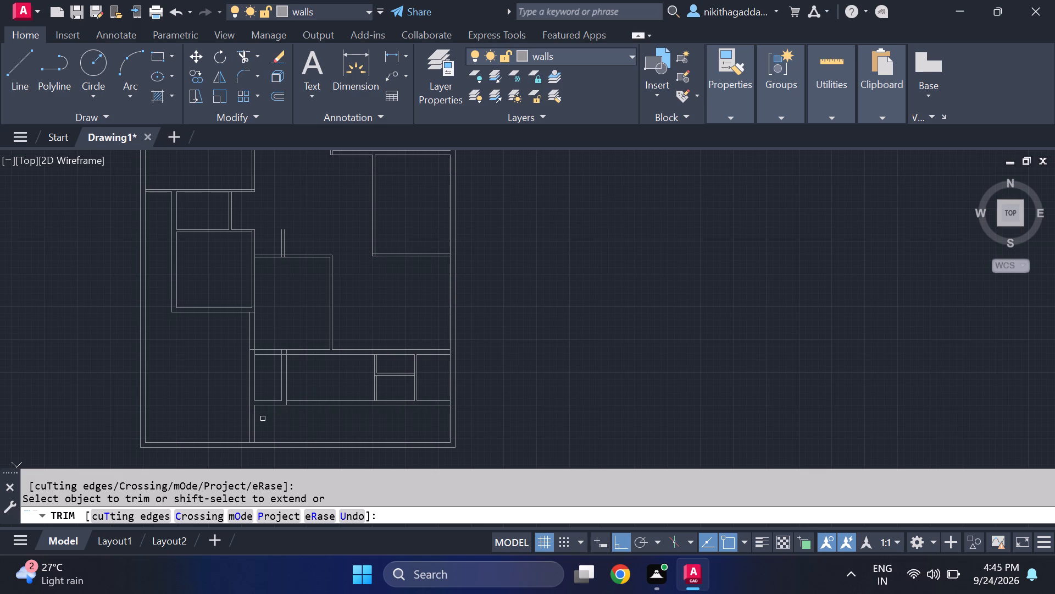
scroll(263, 419, "up", 2)
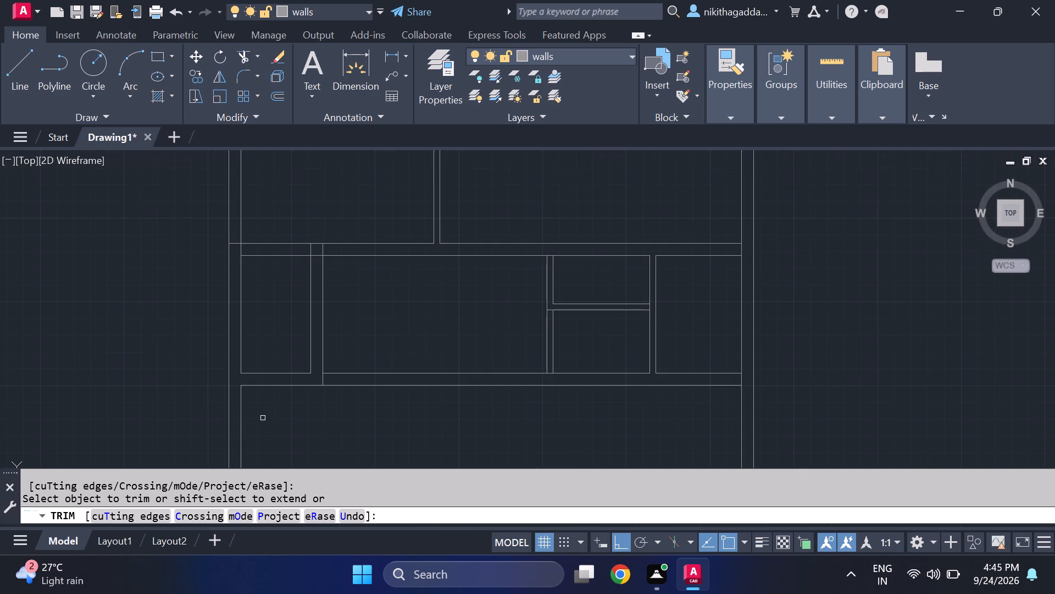
key("Escape")
Extend the lower long horizontal wall's south face west to the outer face of the adjoining west vertical wall.
type("ex")
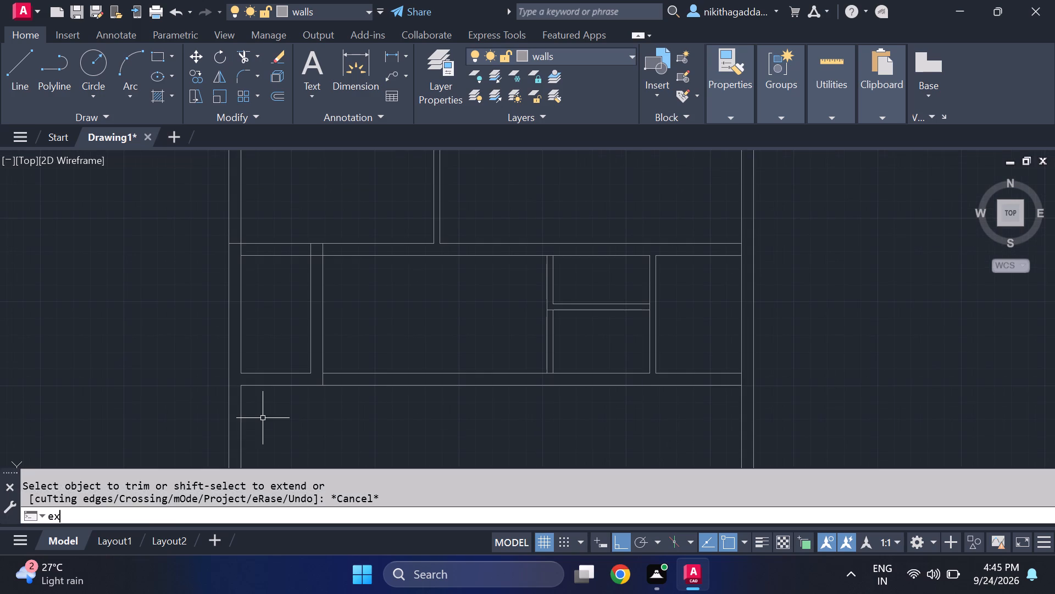
key("Return")
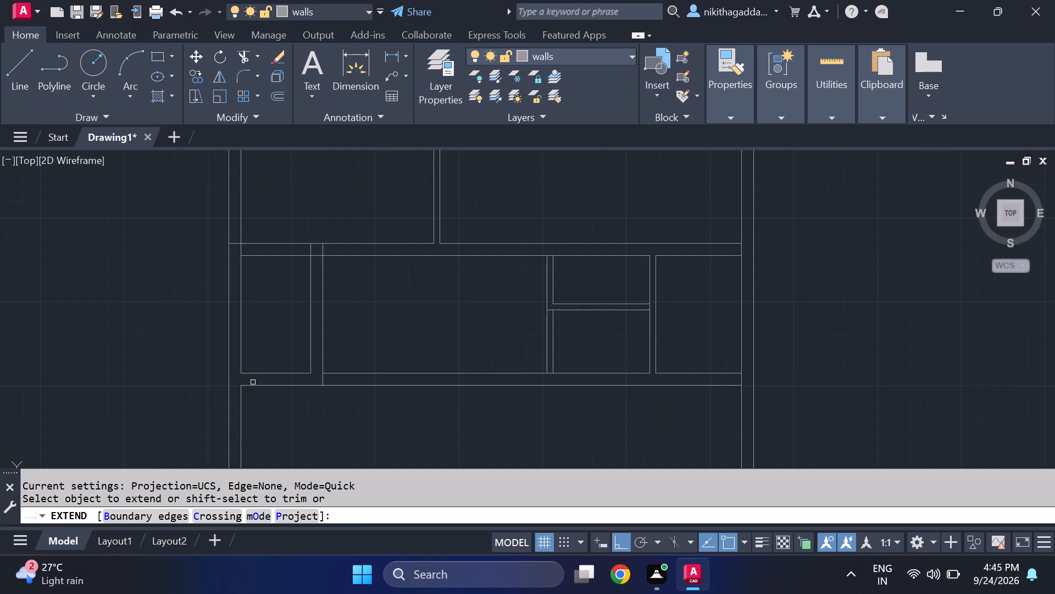
left_click(253, 385)
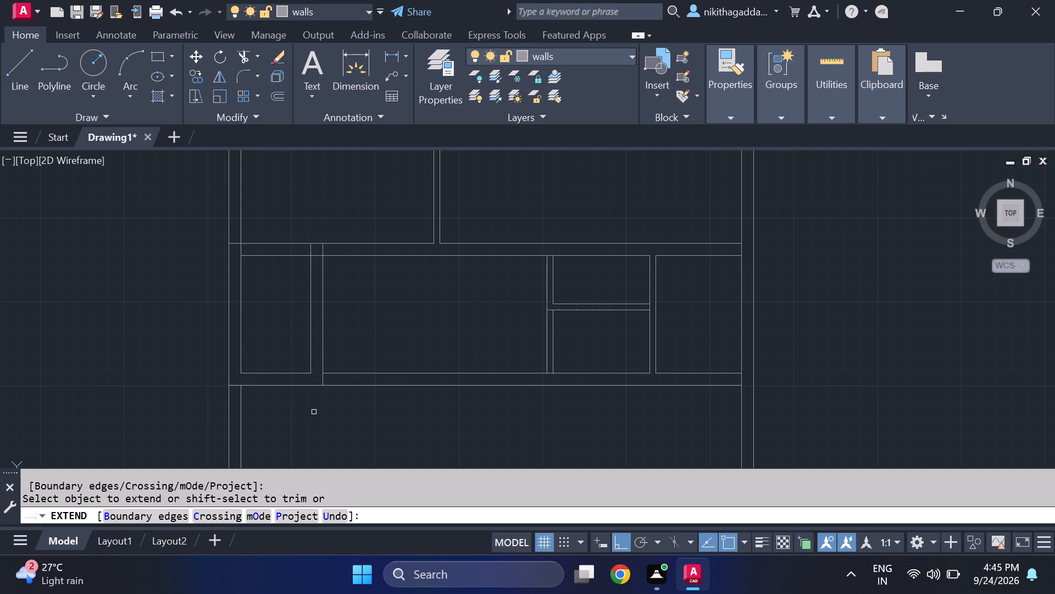
key("Escape")
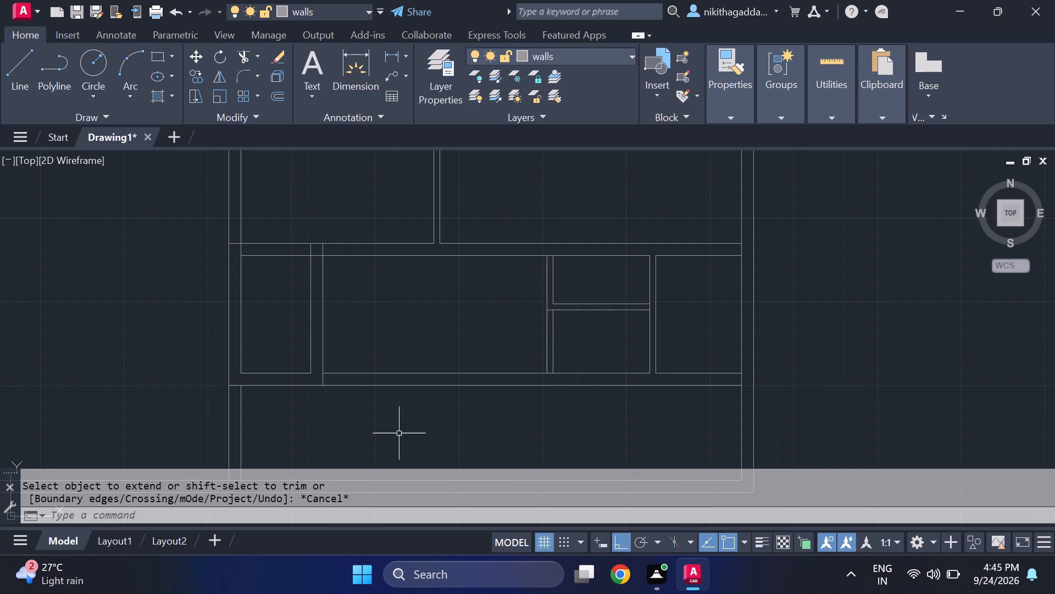
Trim both 9" vertical wall faces inside the upper long horizontal wall, plus that wall's south face between them.
type("tr")
key("Return")
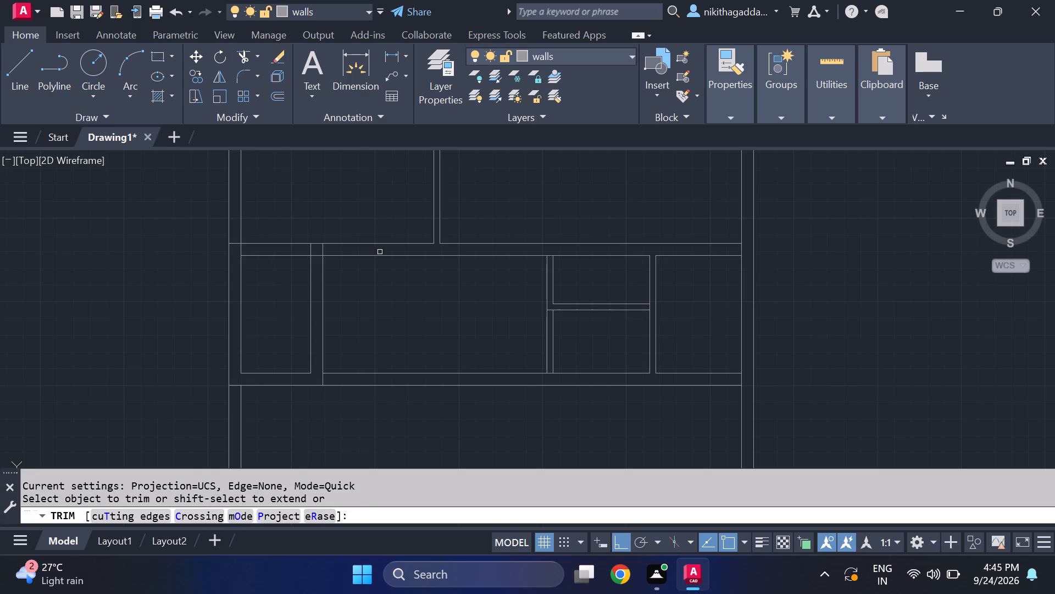
scroll(341, 249, "up", 2)
left_click_drag(287, 238, 171, 226)
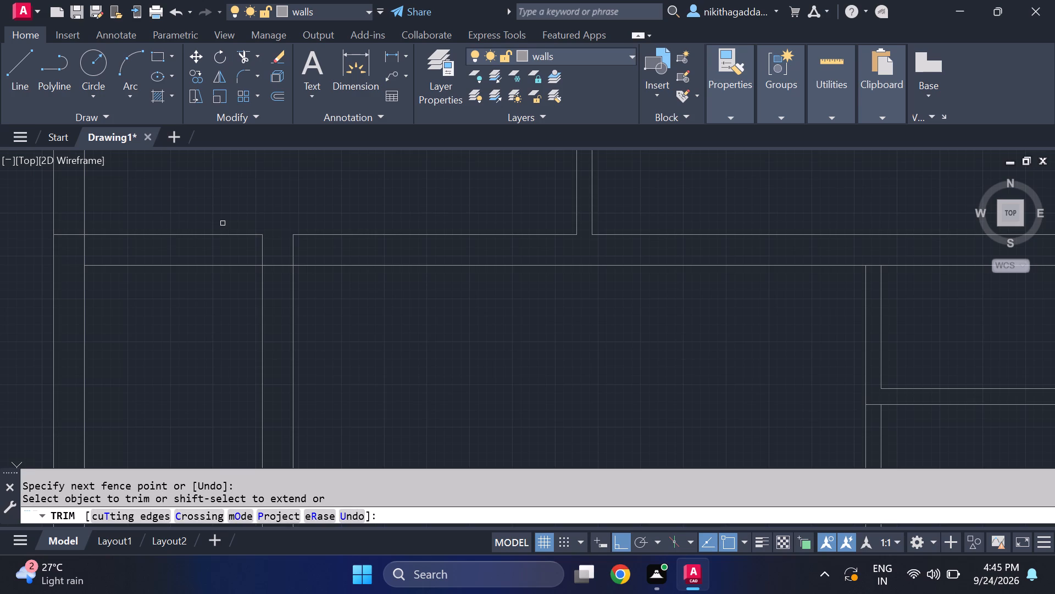
key("ctrl+z")
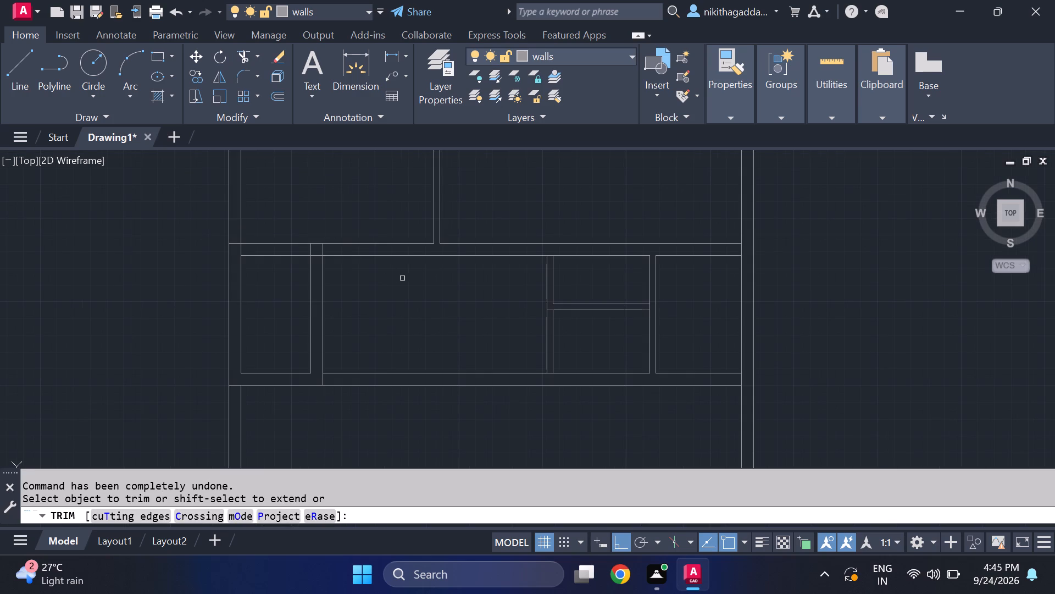
scroll(402, 278, "up", 2)
left_click_drag(212, 203, 185, 201)
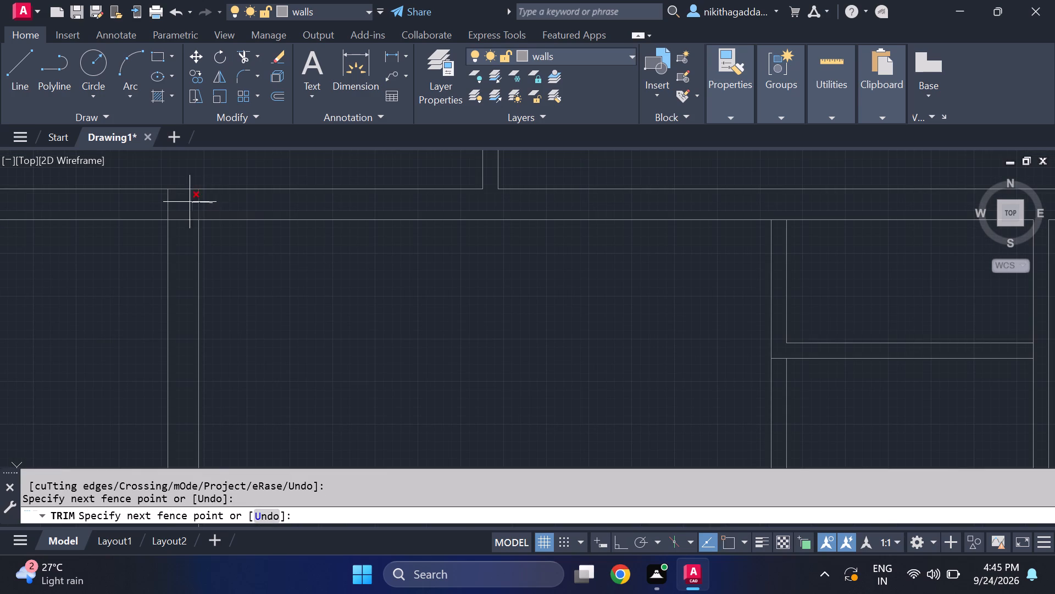
left_click_drag(185, 201, 154, 200)
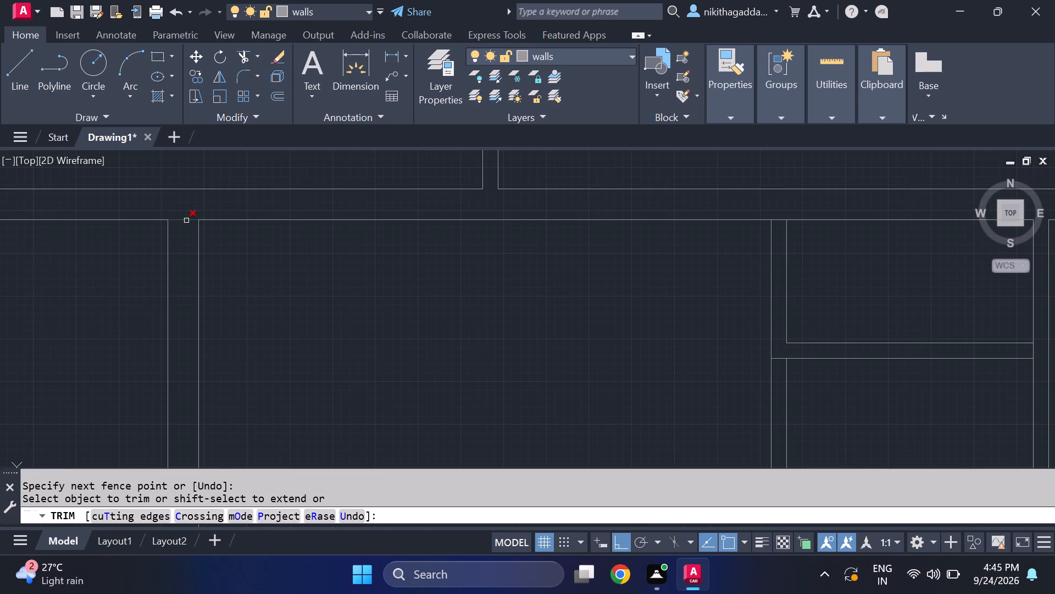
left_click(186, 221)
Trim the west vertical wall's east face where it crosses the upper long horizontal wall.
scroll(186, 221, "down", 3)
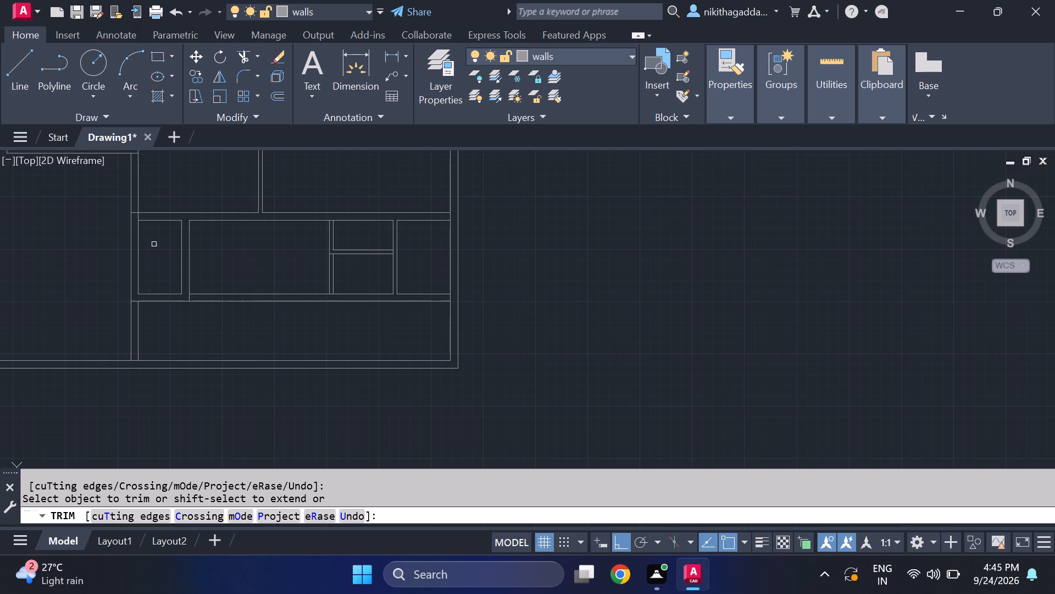
scroll(136, 218, "up", 2)
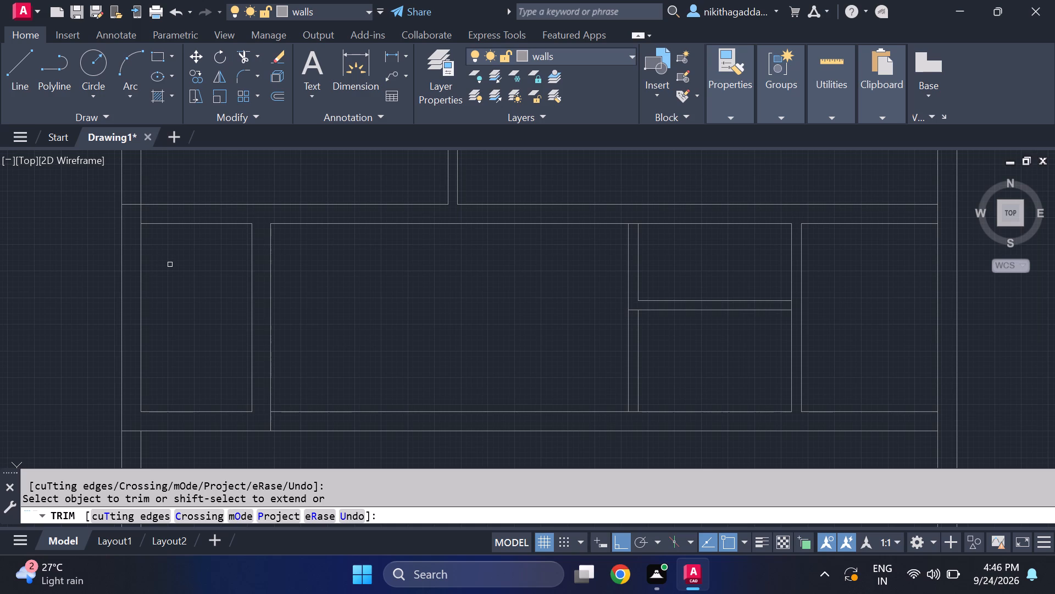
left_click(139, 212)
Examine the trimmed wall junctions around the southern rooms and across the whole house plan.
scroll(180, 290, "down", 3)
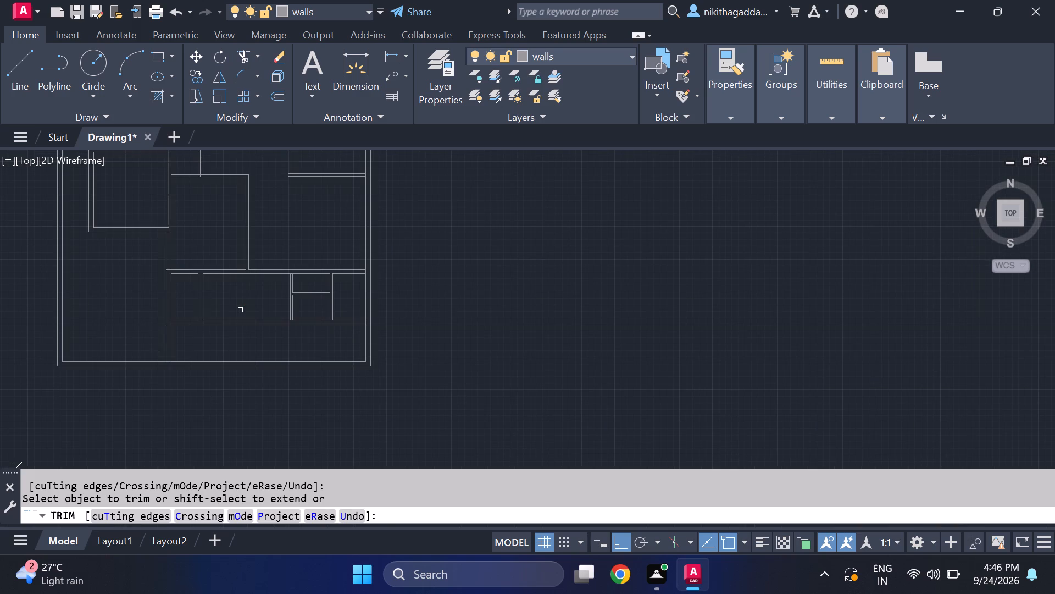
middle_click_drag(241, 309, 224, 320)
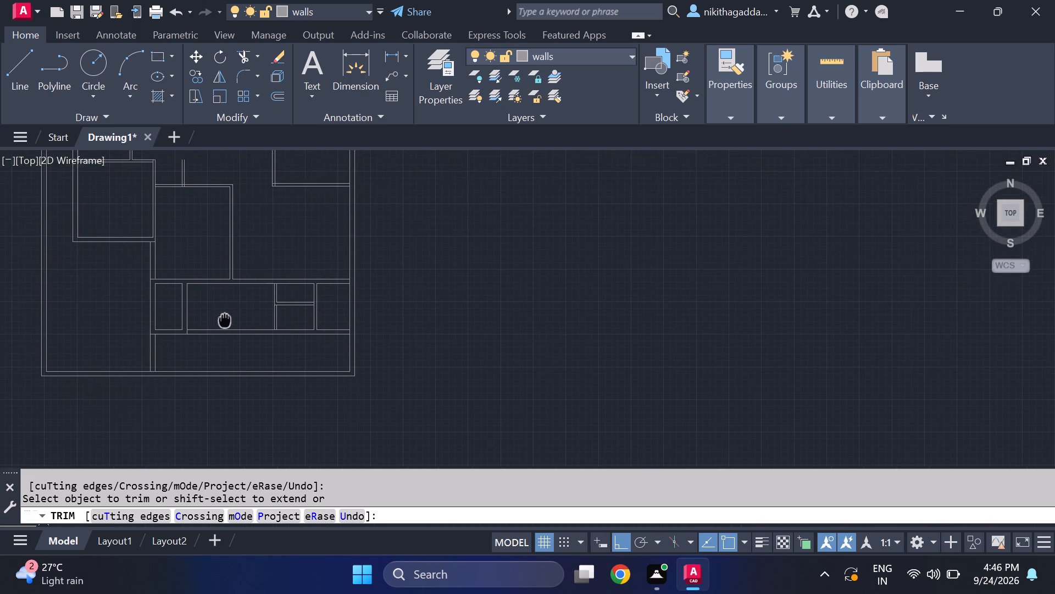
middle_click_drag(224, 320, 191, 357)
middle_click(189, 357)
middle_click_drag(185, 357, 166, 358)
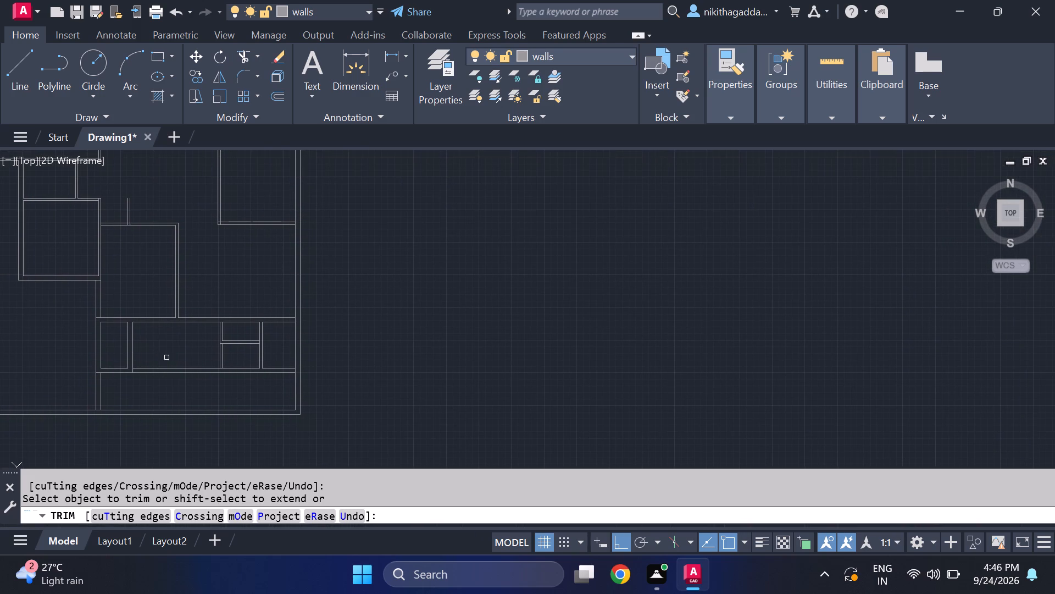
scroll(109, 328, "up", 1)
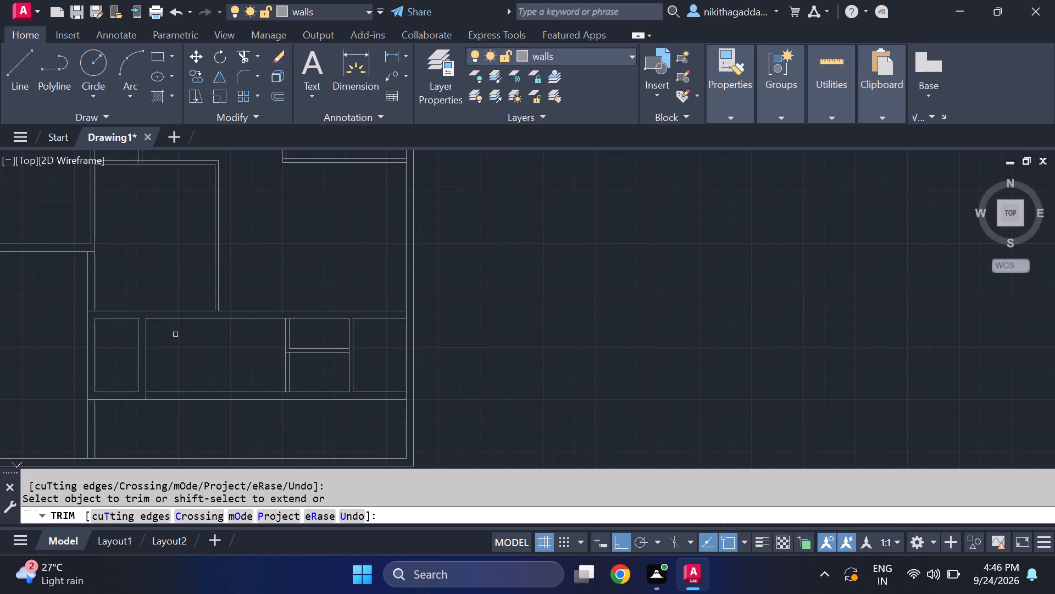
scroll(152, 285, "up", 1)
middle_click_drag(149, 284, 142, 283)
middle_click_drag(135, 283, 116, 283)
middle_click_drag(116, 283, 110, 280)
middle_click_drag(104, 279, 103, 278)
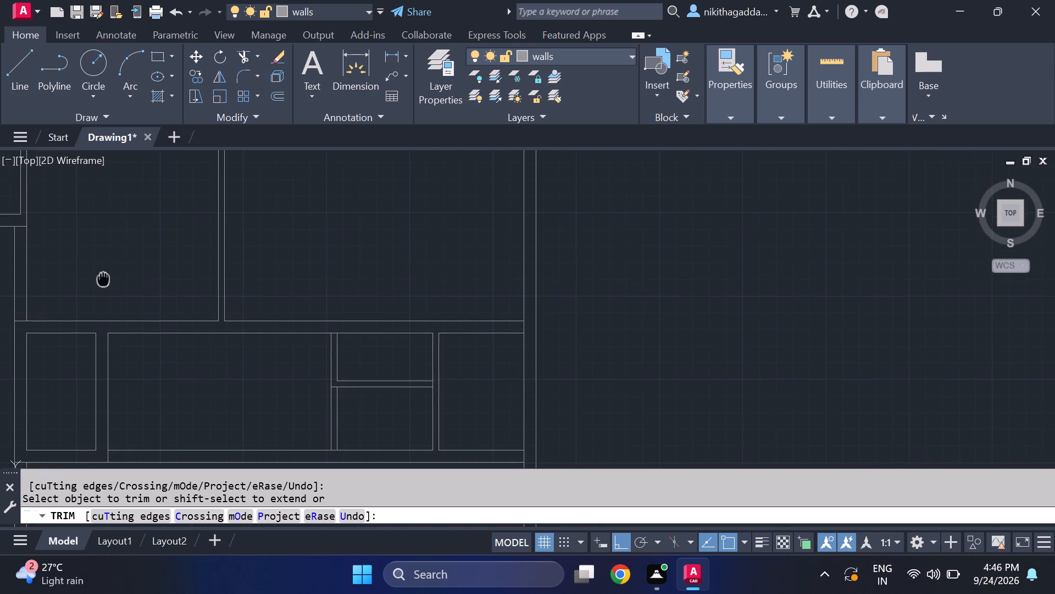
middle_click_drag(103, 278, 92, 251)
scroll(126, 284, "down", 2)
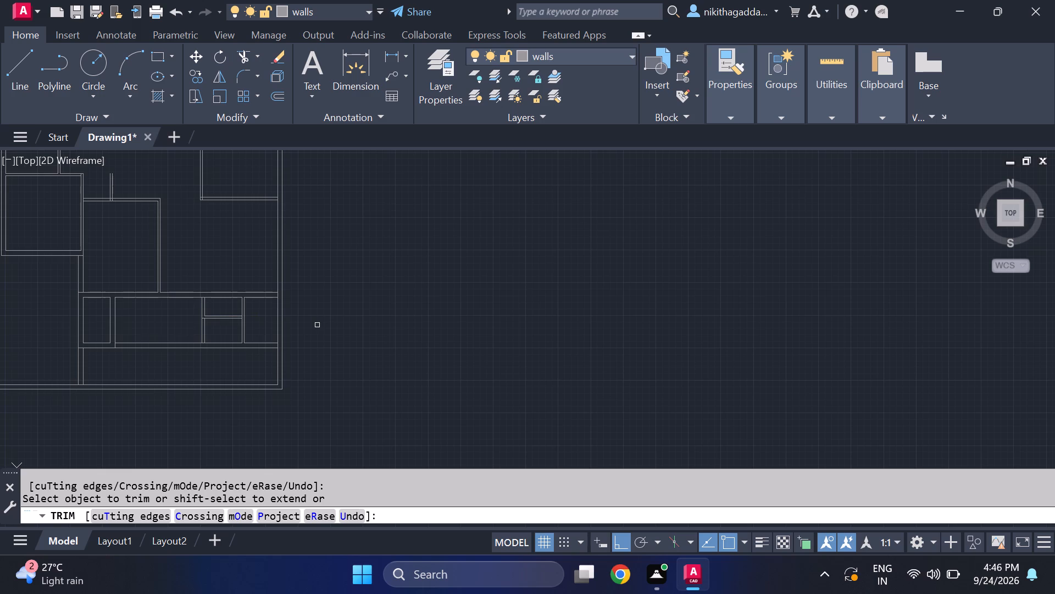
middle_click_drag(319, 326, 321, 356)
scroll(176, 304, "up", 1)
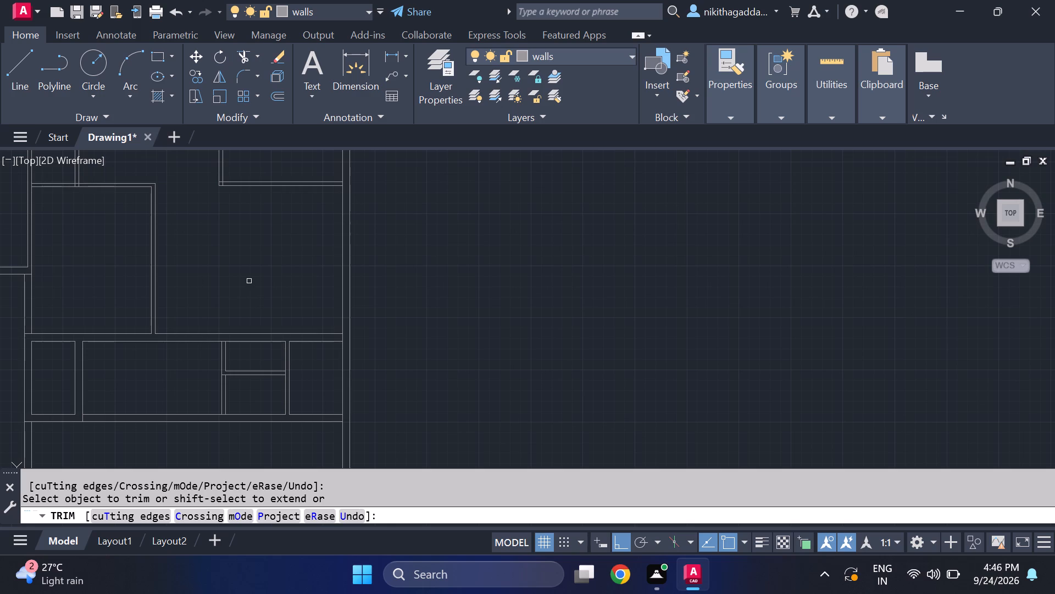
scroll(215, 328, "up", 1)
scroll(218, 306, "down", 3)
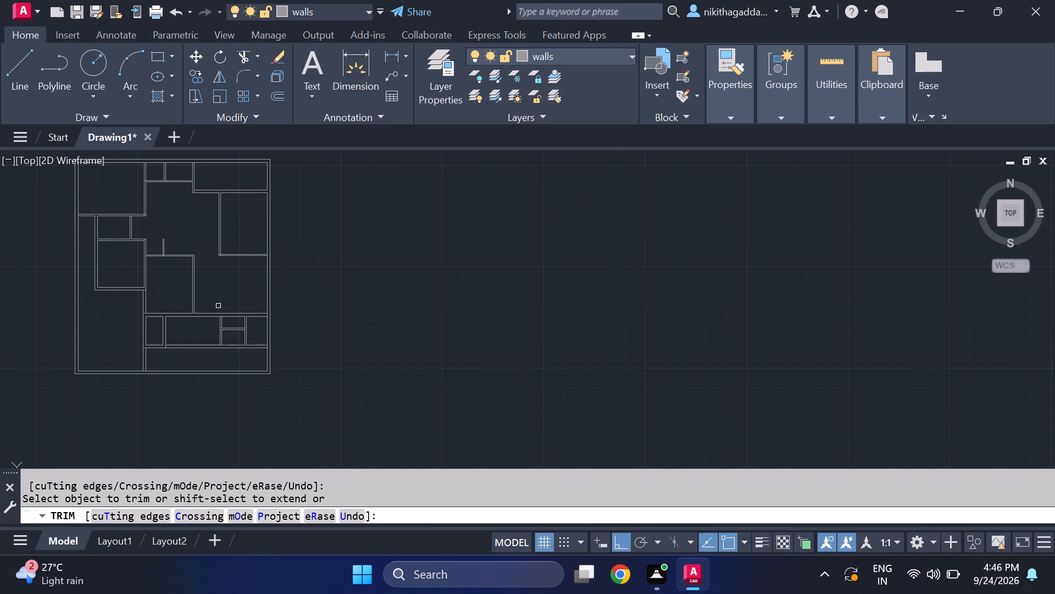
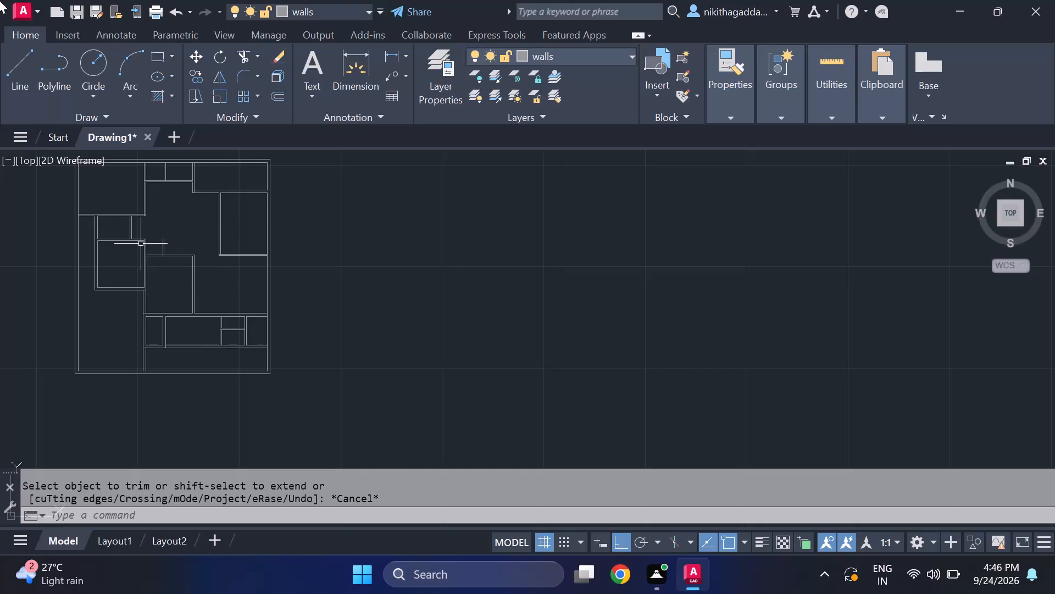
Examine the inner walls and their junctions from the central rooms down to the southern rooms.
scroll(213, 288, "up", 2)
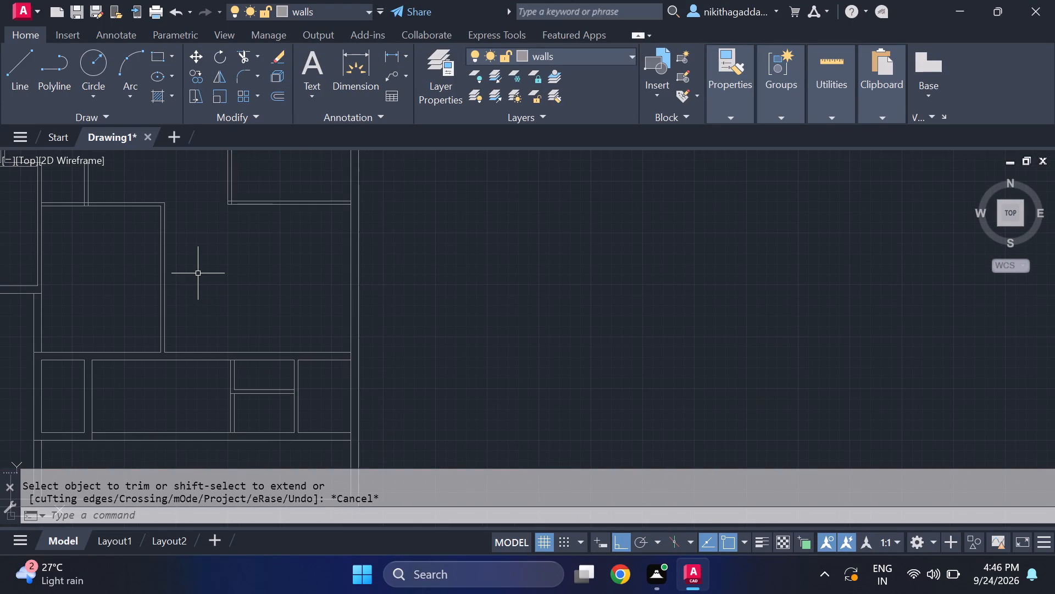
middle_click_drag(203, 289, 320, 333)
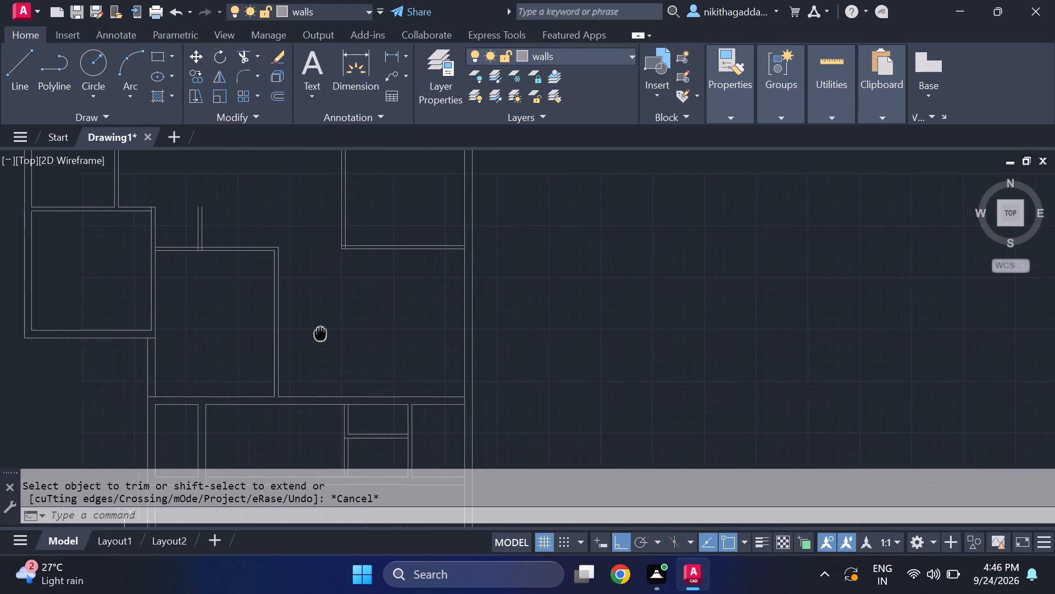
middle_click_drag(336, 339, 356, 391)
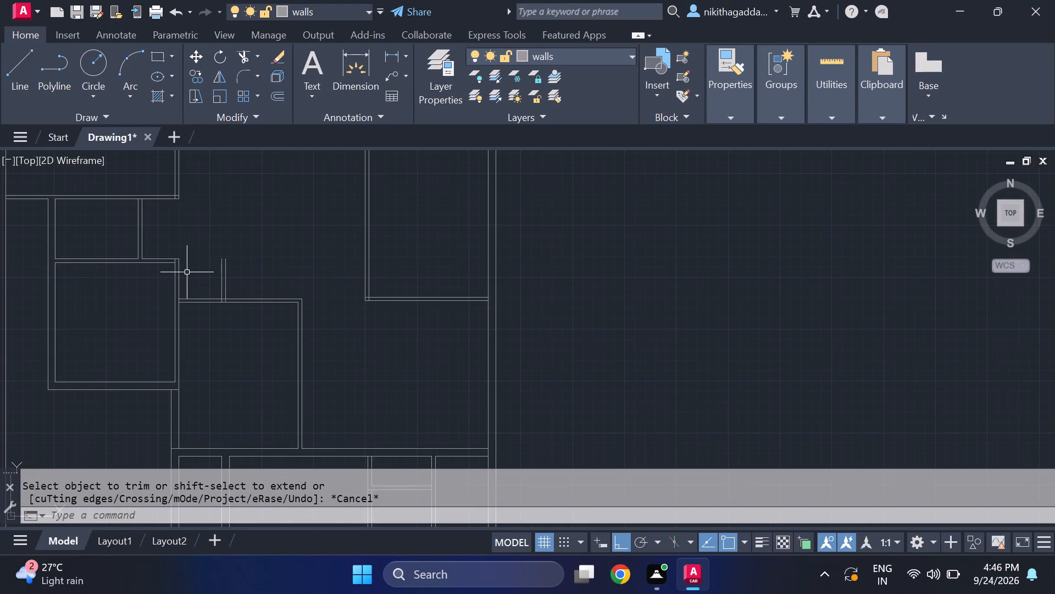
middle_click_drag(291, 370, 275, 246)
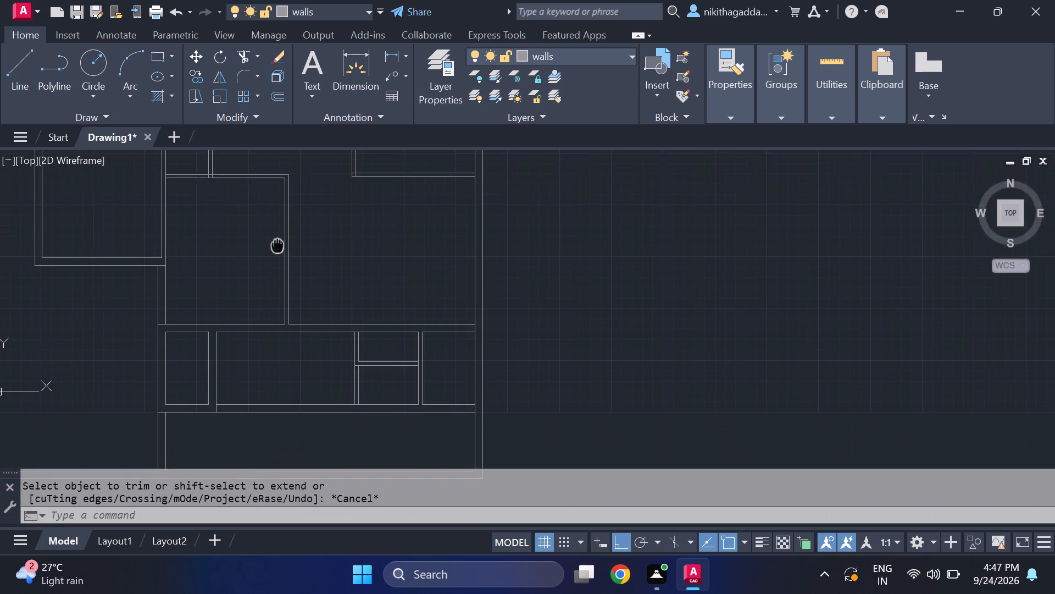
middle_click_drag(275, 246, 263, 168)
middle_click_drag(301, 301, 252, 237)
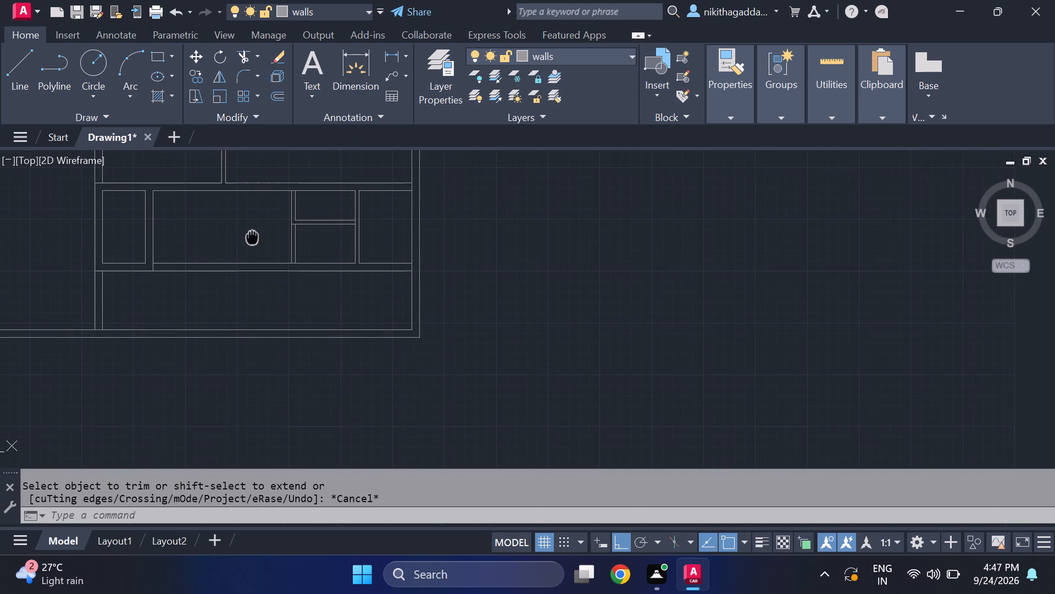
middle_click_drag(252, 237, 239, 262)
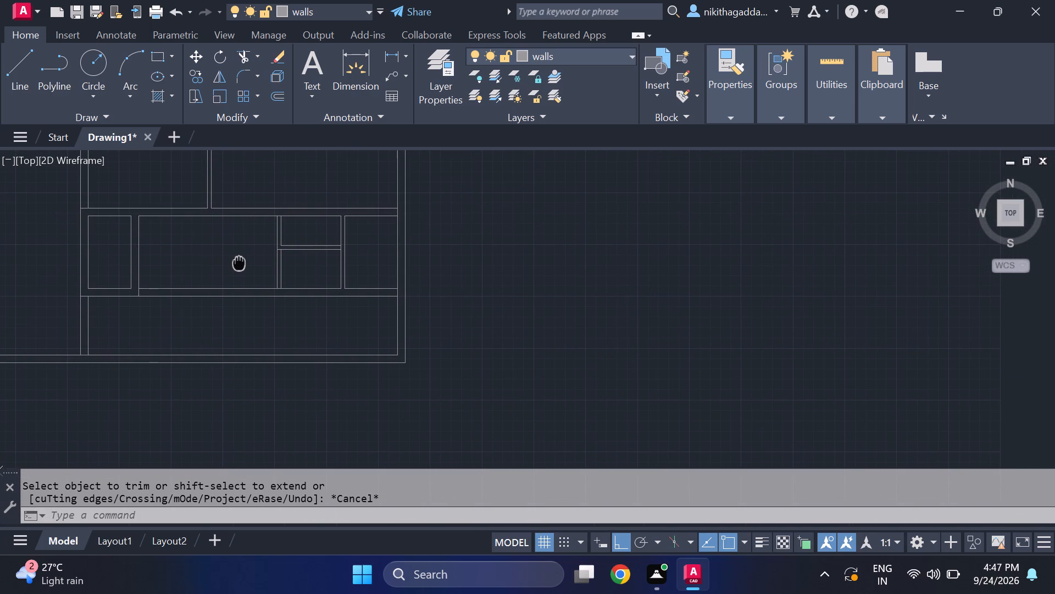
middle_click_drag(239, 262, 238, 262)
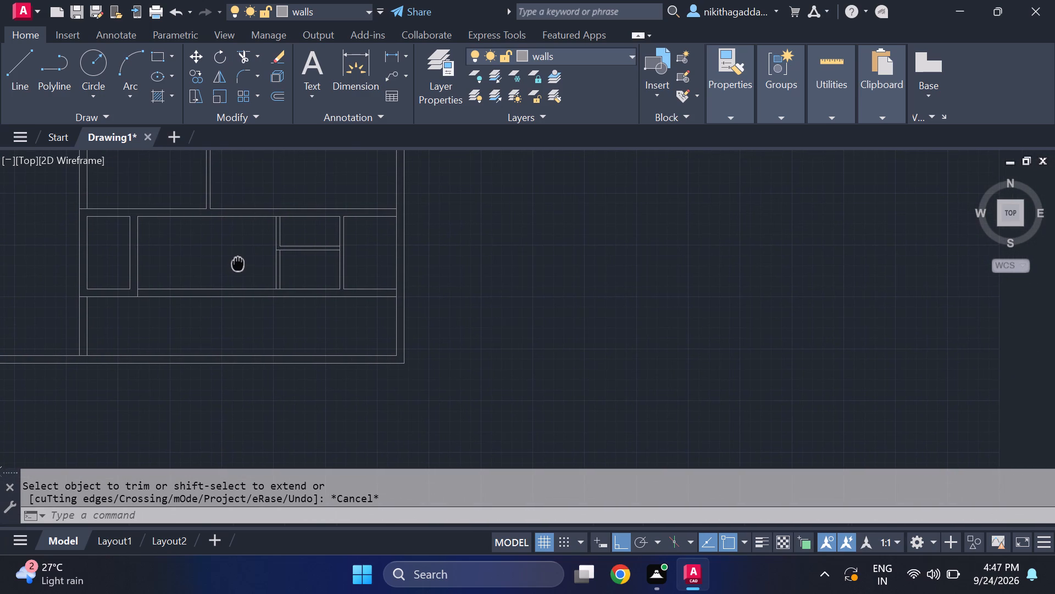
middle_click_drag(238, 262, 252, 367)
middle_click_drag(234, 269, 273, 422)
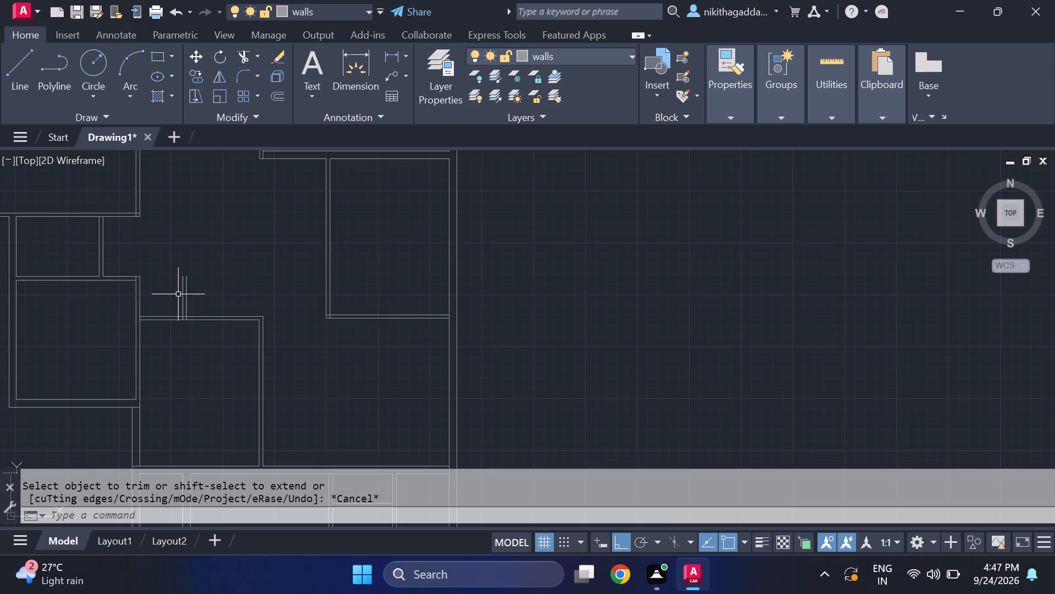
Delete both lines of the short vertical wall stub standing on the central room's north wall.
scroll(175, 288, "up", 2)
left_click_drag(251, 274, 234, 273)
left_click(166, 311)
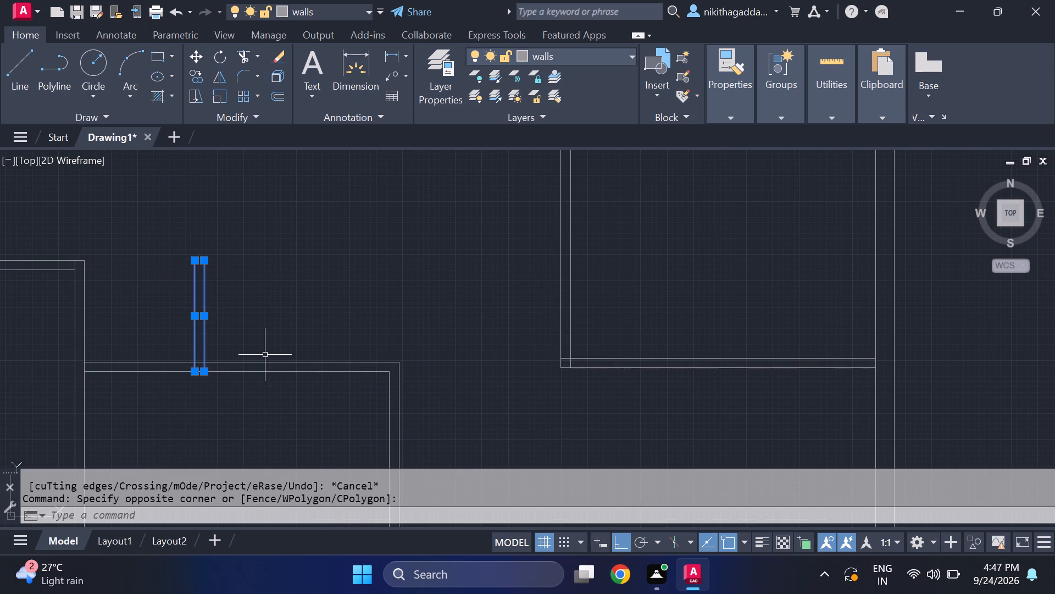
key("Delete")
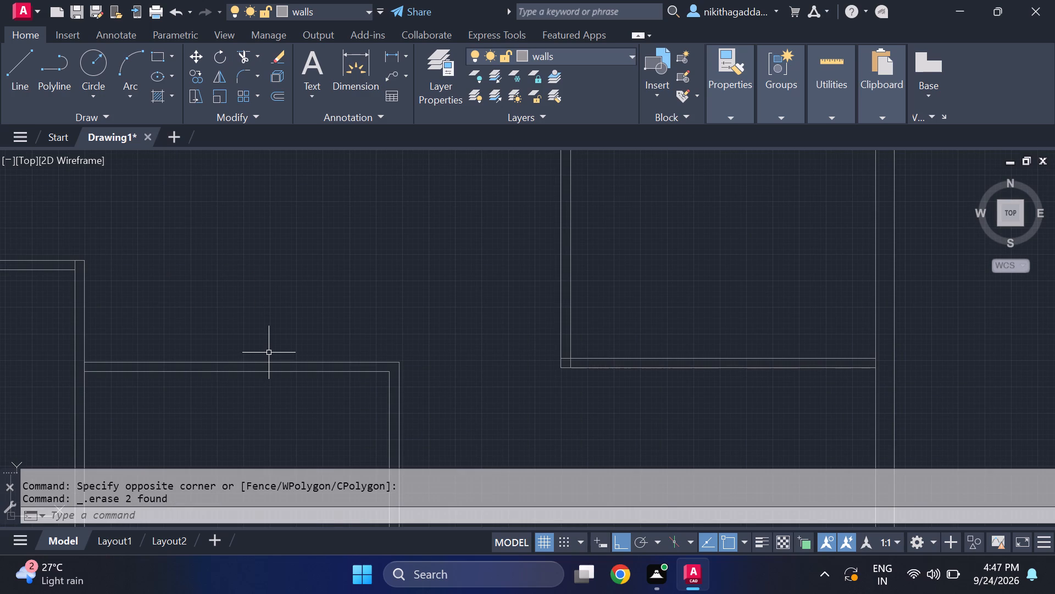
Draw a short vertical line across the thickness of the central room's north wall, in its western part.
scroll(269, 353, "down", 5)
scroll(313, 349, "up", 3)
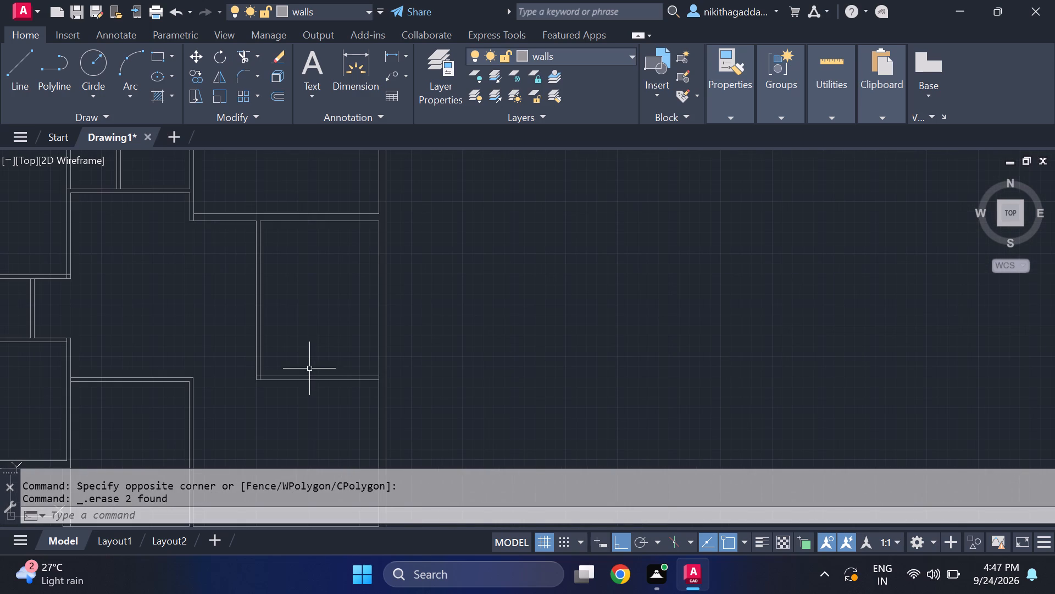
key("l")
key("Return")
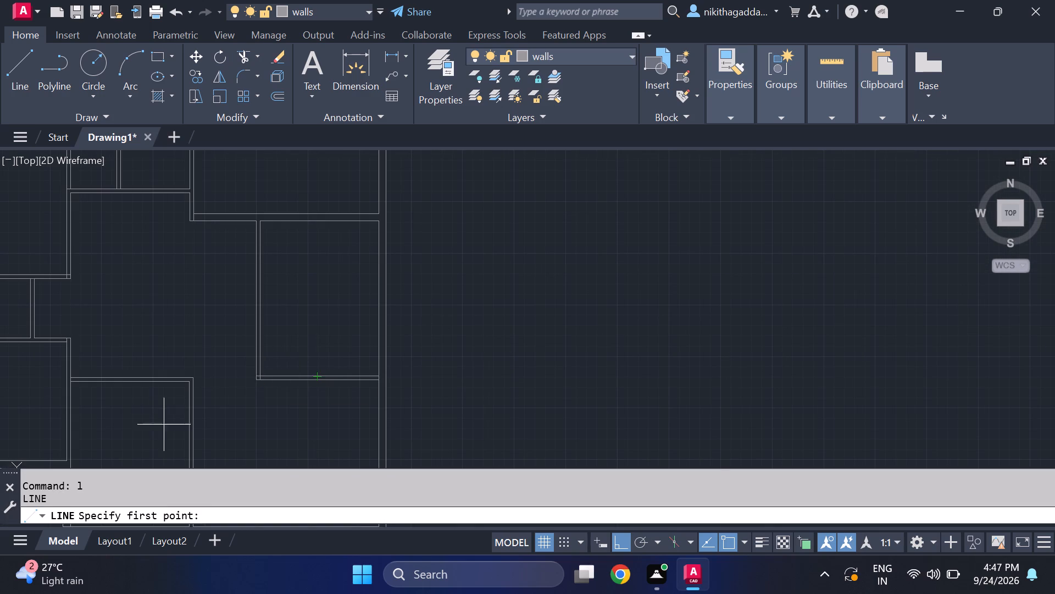
scroll(170, 433, "up", 2)
scroll(135, 375, "down", 1)
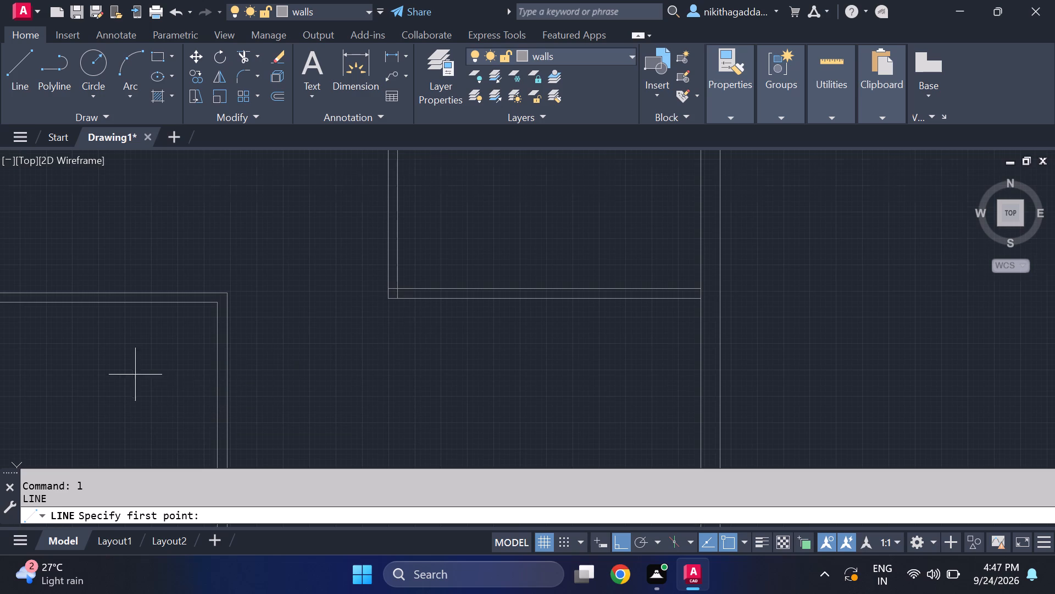
scroll(135, 375, "down", 2)
middle_click_drag(80, 399, 151, 379)
scroll(173, 350, "up", 2)
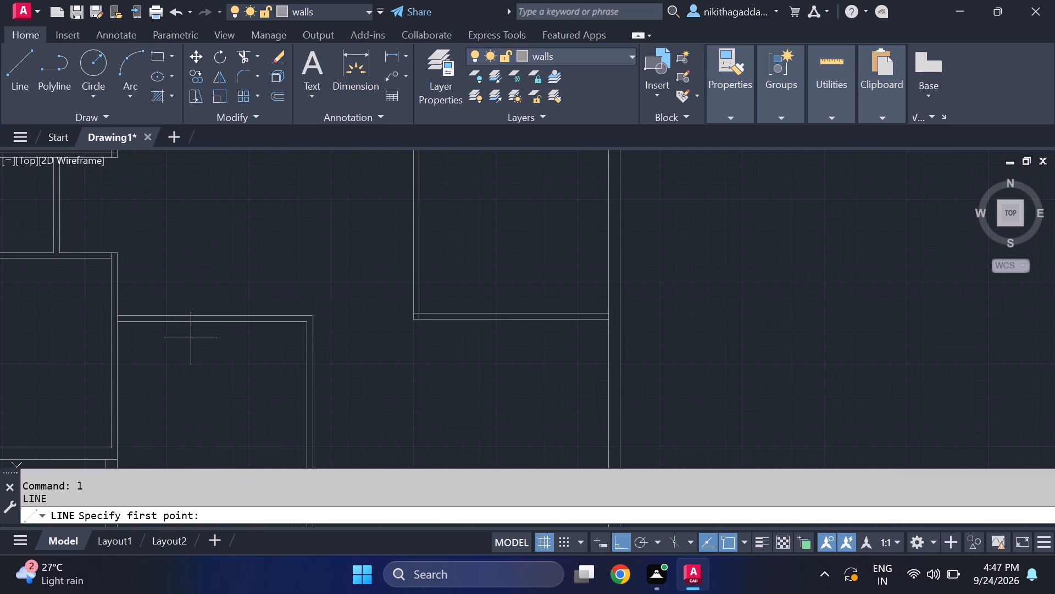
scroll(186, 342, "up", 2)
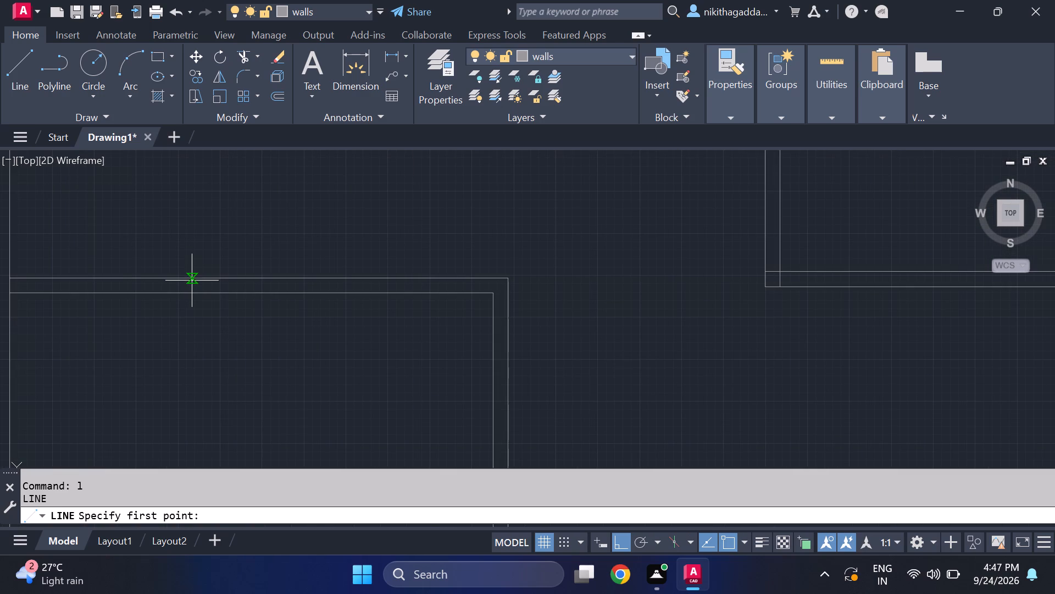
left_click(173, 279)
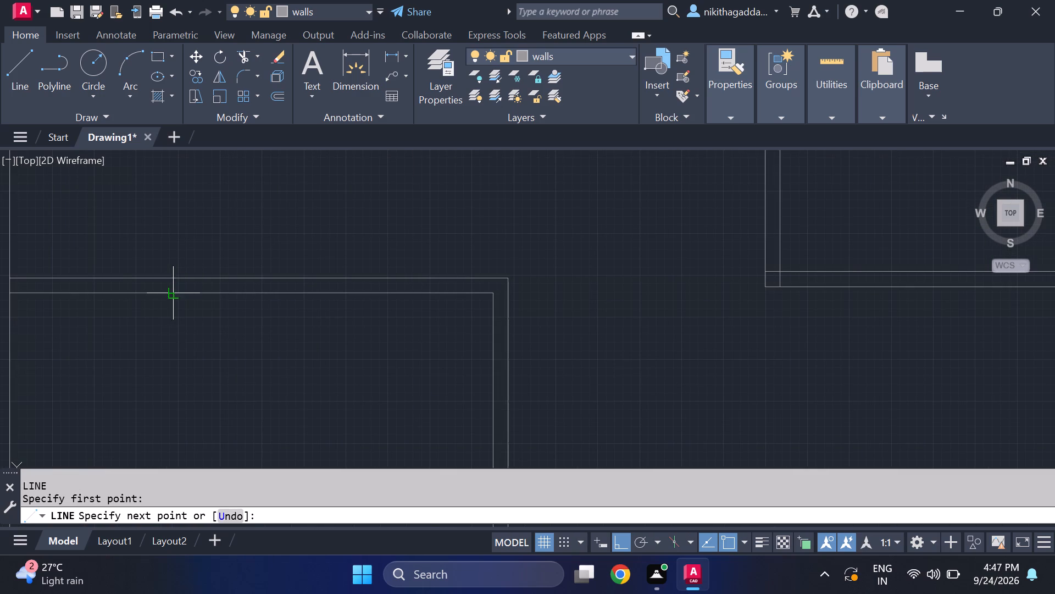
left_click(169, 296)
key("Escape")
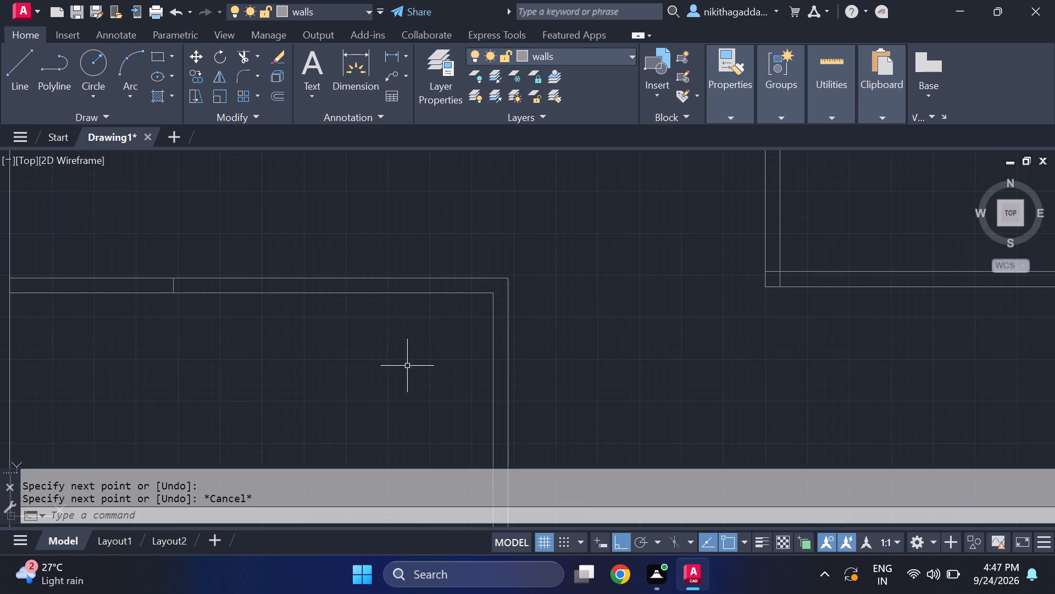
Trim the south face of the central room's north wall from the new cross line west to the adjoining wall.
type("tr")
key("Return")
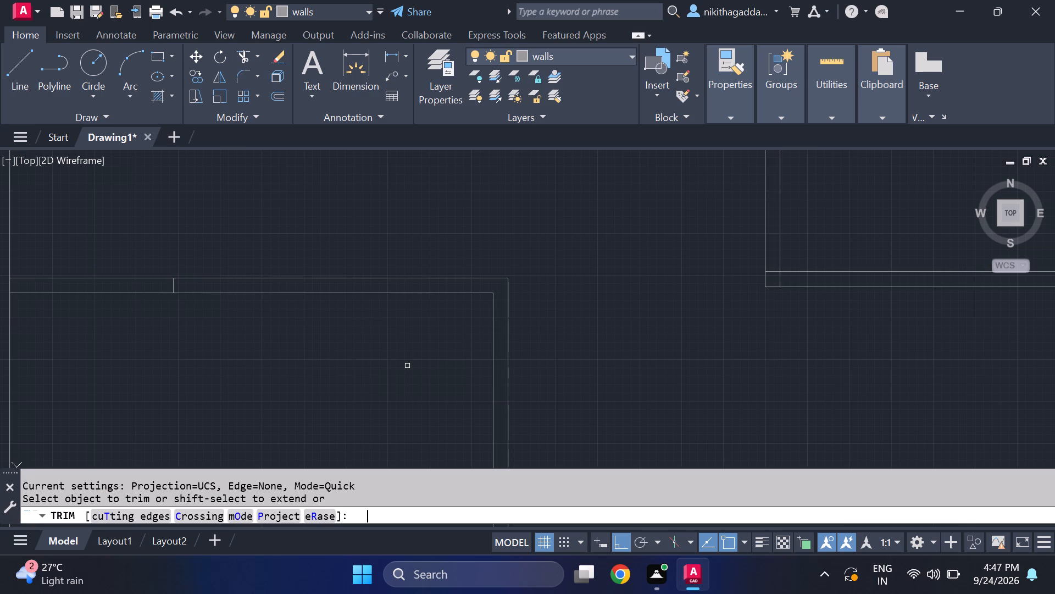
left_click(147, 295)
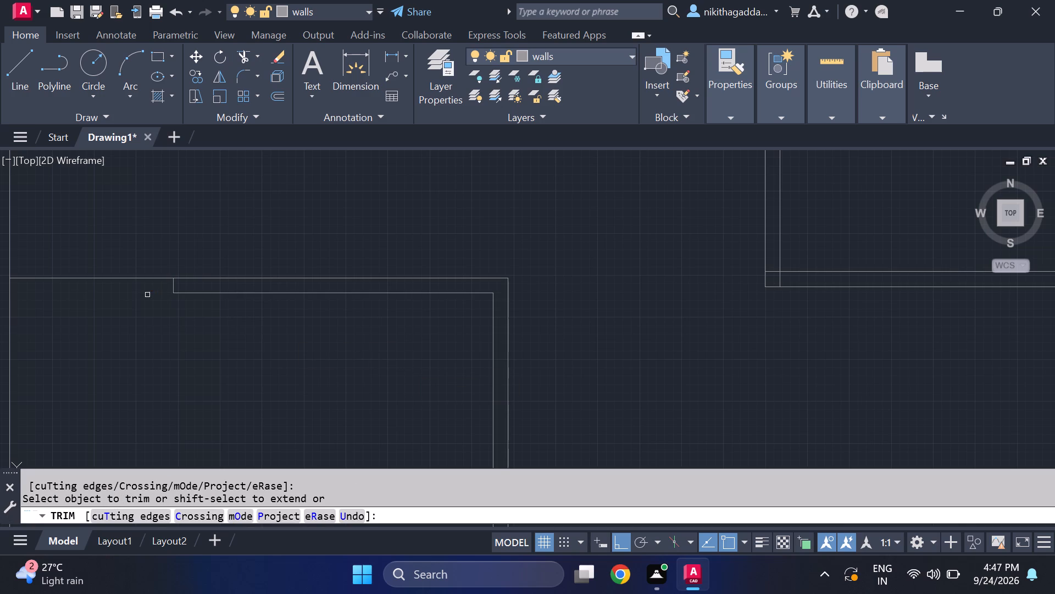
scroll(184, 318, "down", 3)
key("Escape")
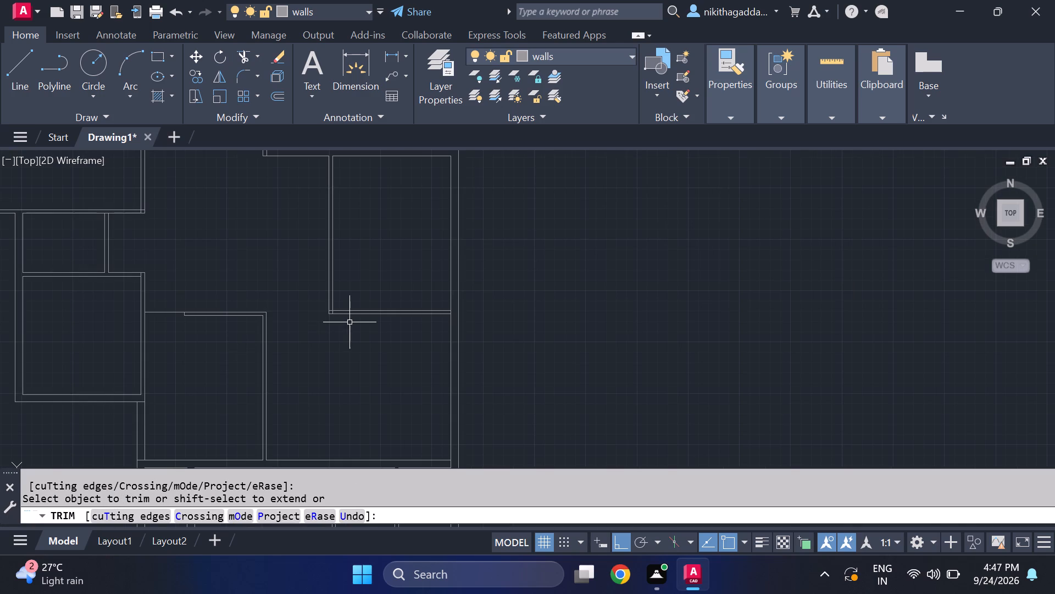
Extend the east room's south wall about 2'-5" west past its west wall, drawing both faces and a closing end line.
middle_click_drag(253, 232, 242, 233)
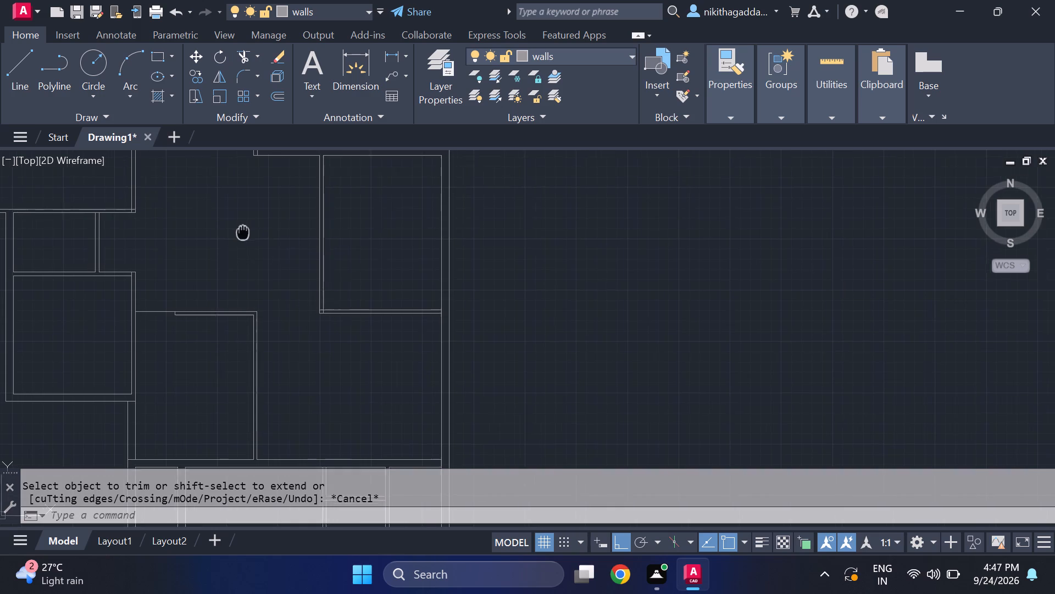
middle_click_drag(242, 233, 102, 340)
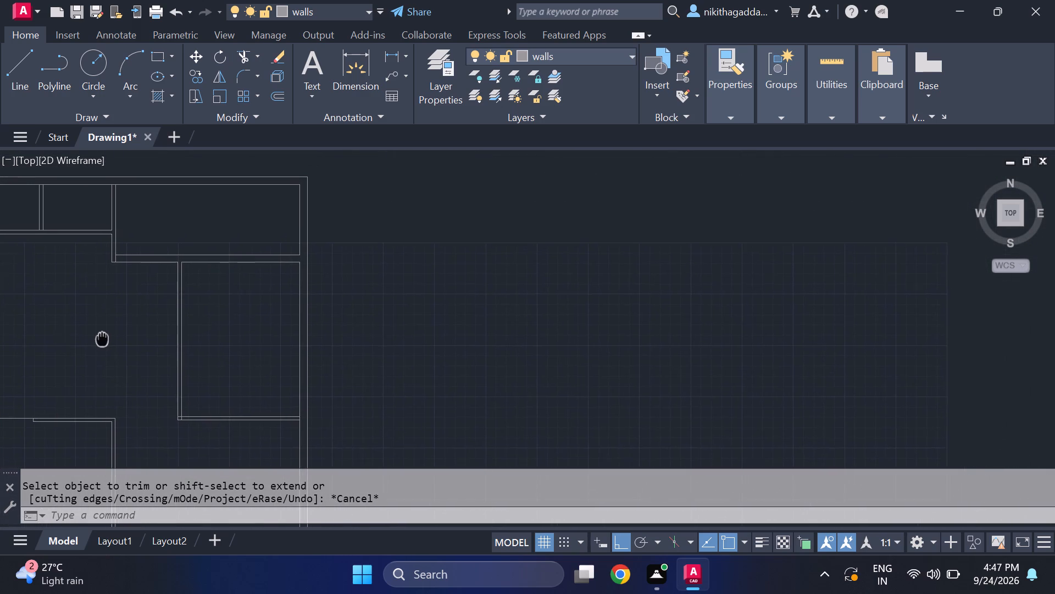
middle_click_drag(102, 340, 74, 402)
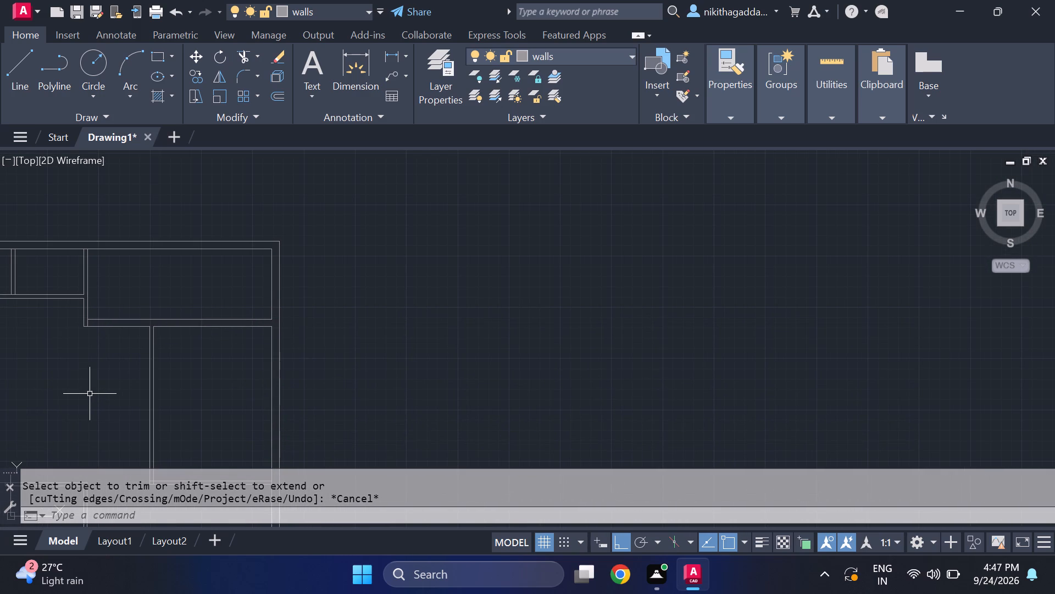
middle_click_drag(186, 437, 199, 347)
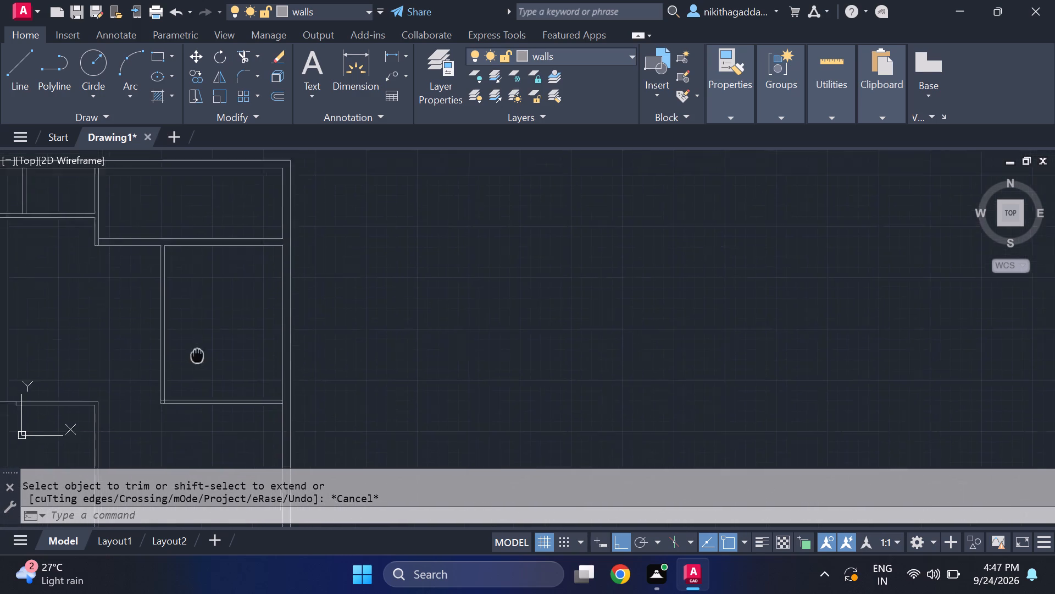
middle_click_drag(199, 347, 215, 282)
scroll(154, 343, "up", 2)
key("l")
key("Return")
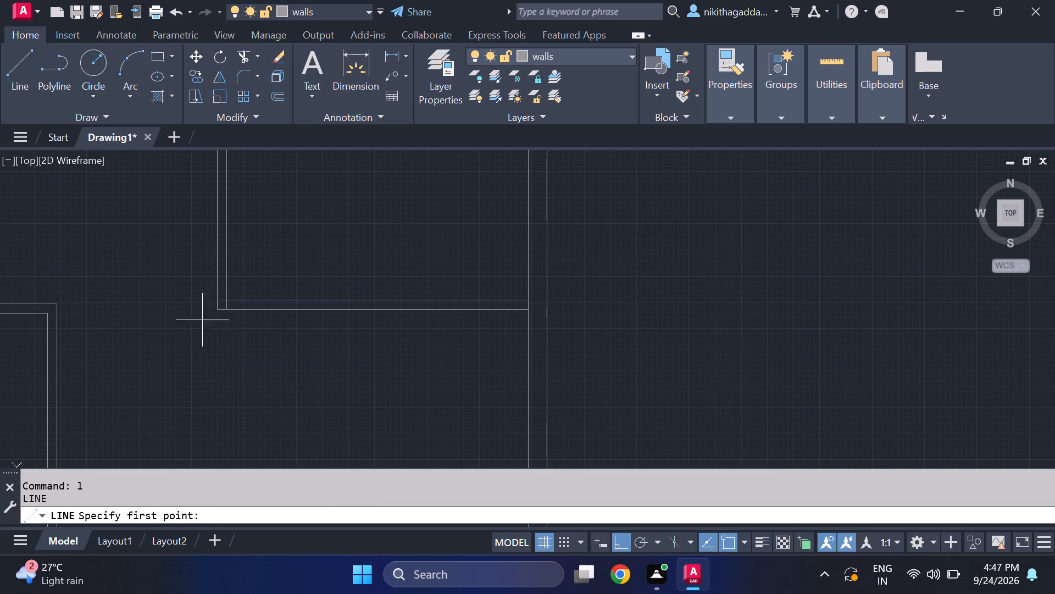
left_click(217, 300)
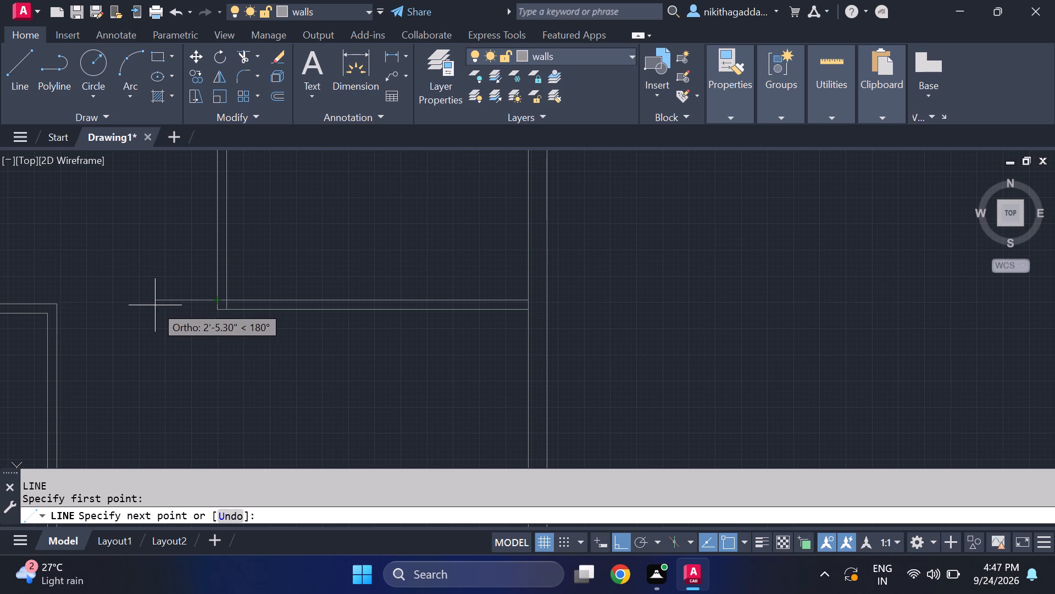
left_click(155, 305)
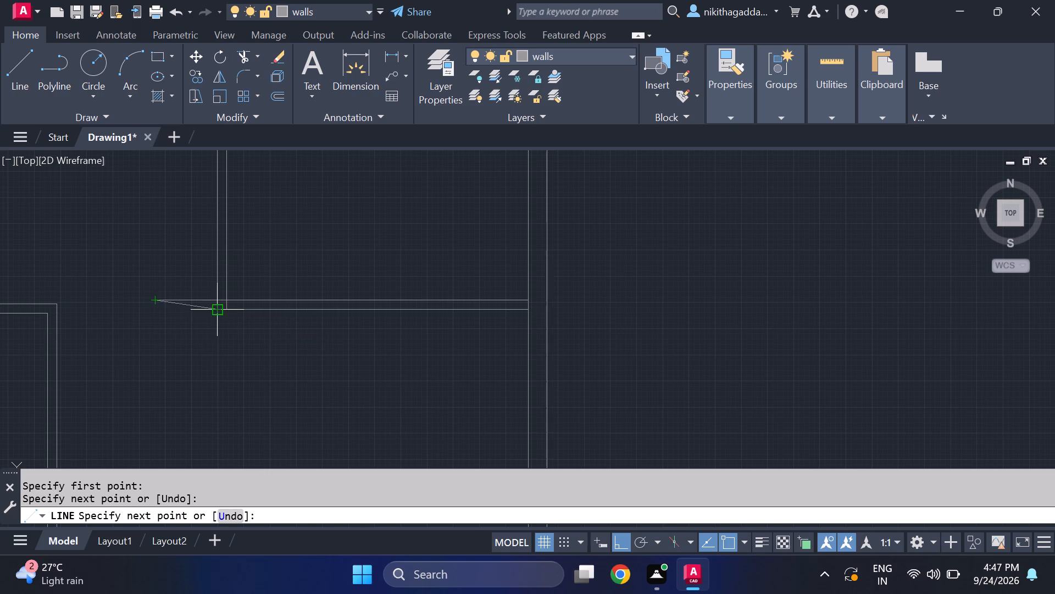
left_click(156, 312)
left_click(219, 310)
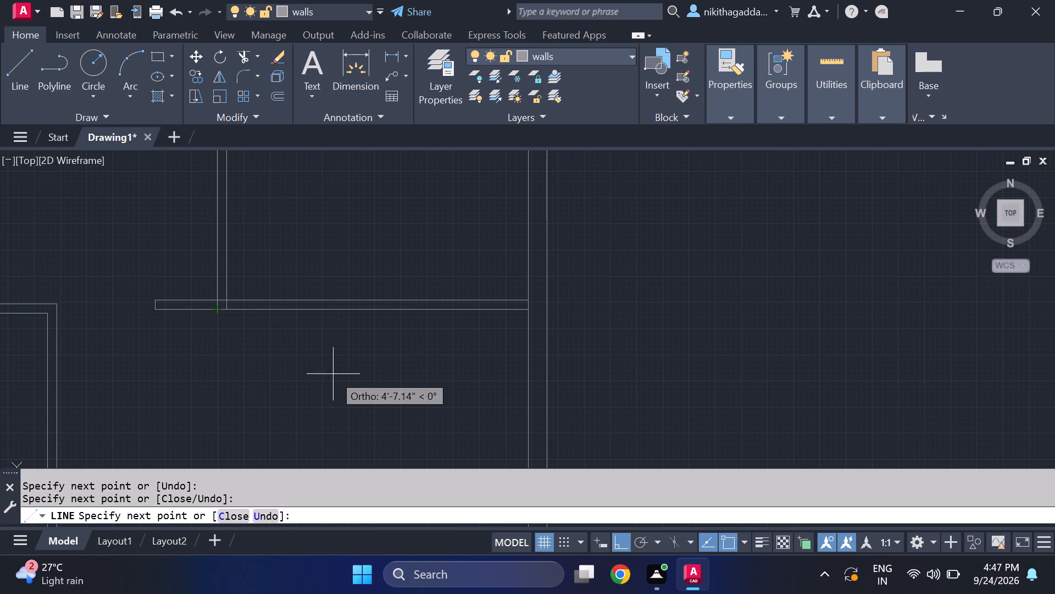
key("Escape")
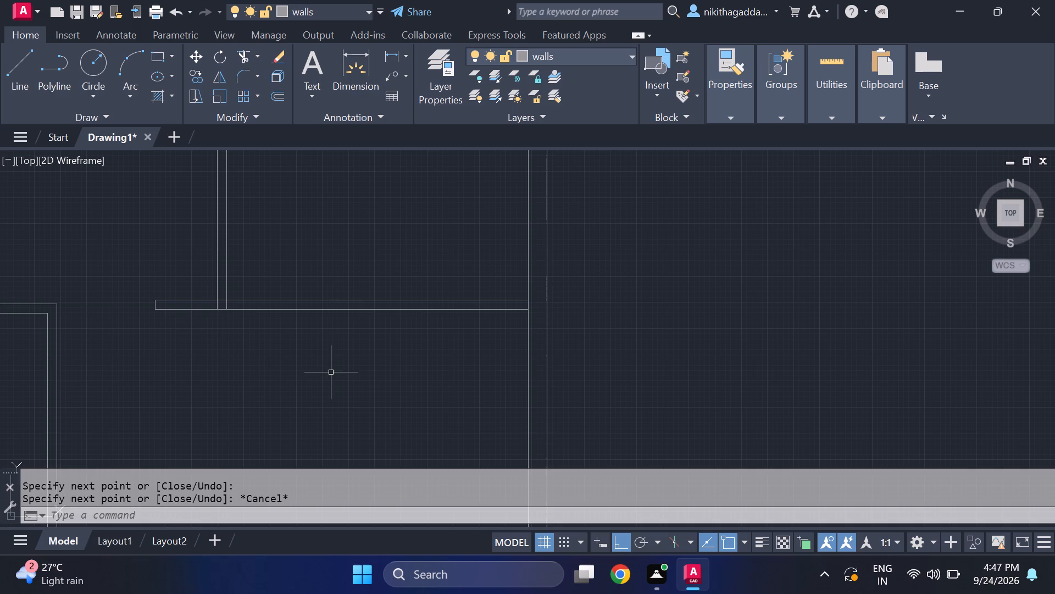
Trim the east room's west wall faces inside its south wall, plus that south wall's north face between them.
type("tr")
key("Return")
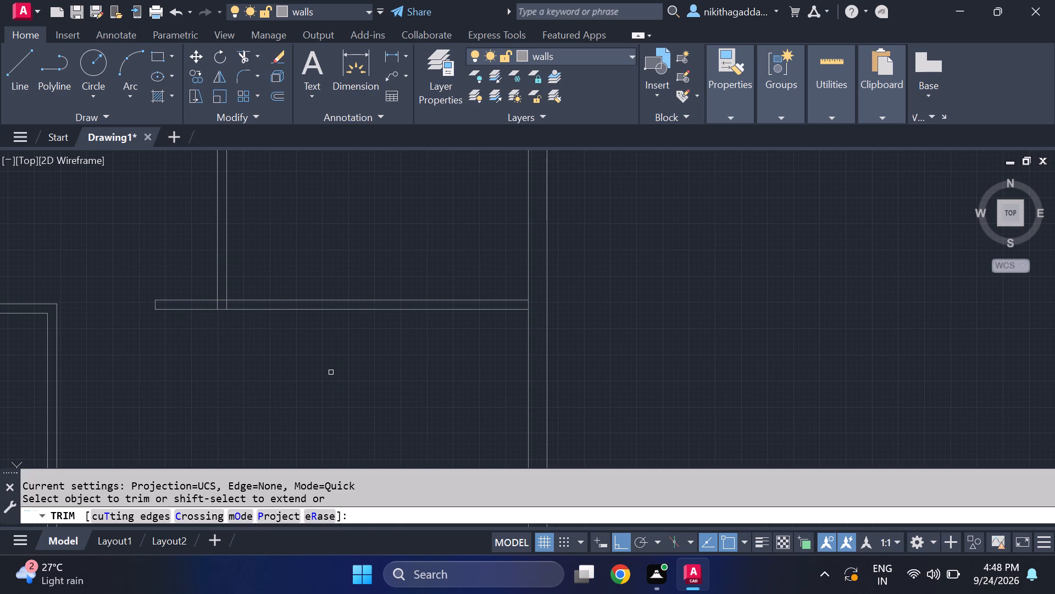
scroll(238, 302, "up", 3)
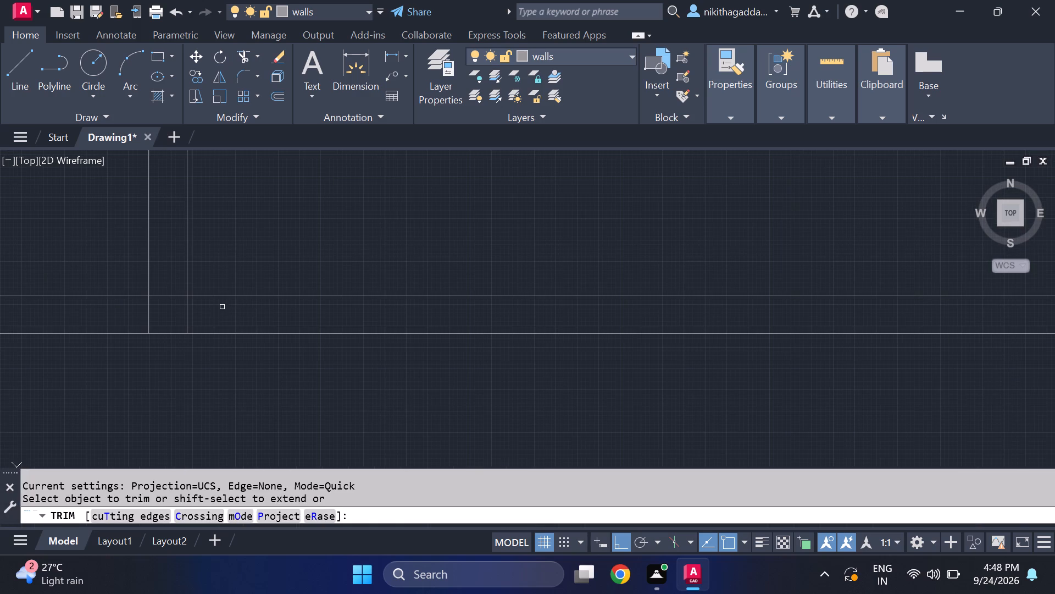
left_click_drag(202, 311, 117, 316)
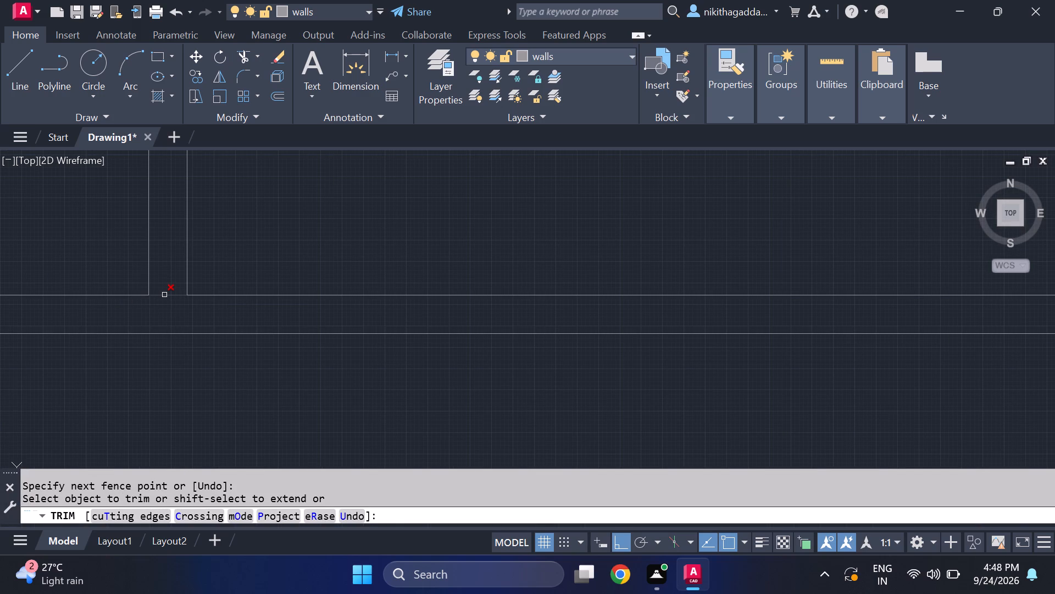
scroll(218, 375, "down", 4)
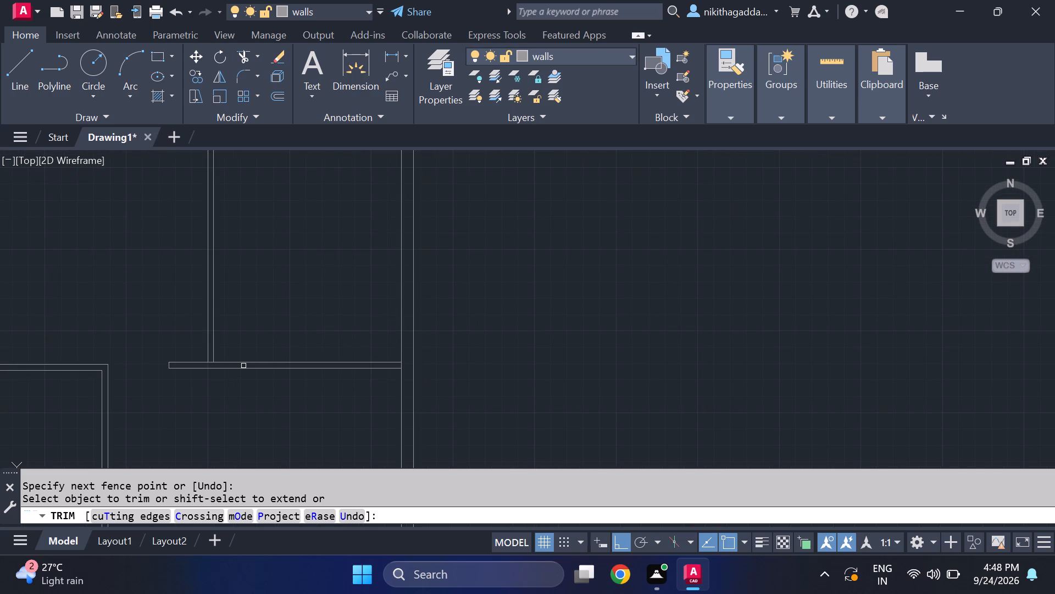
scroll(226, 341, "down", 2)
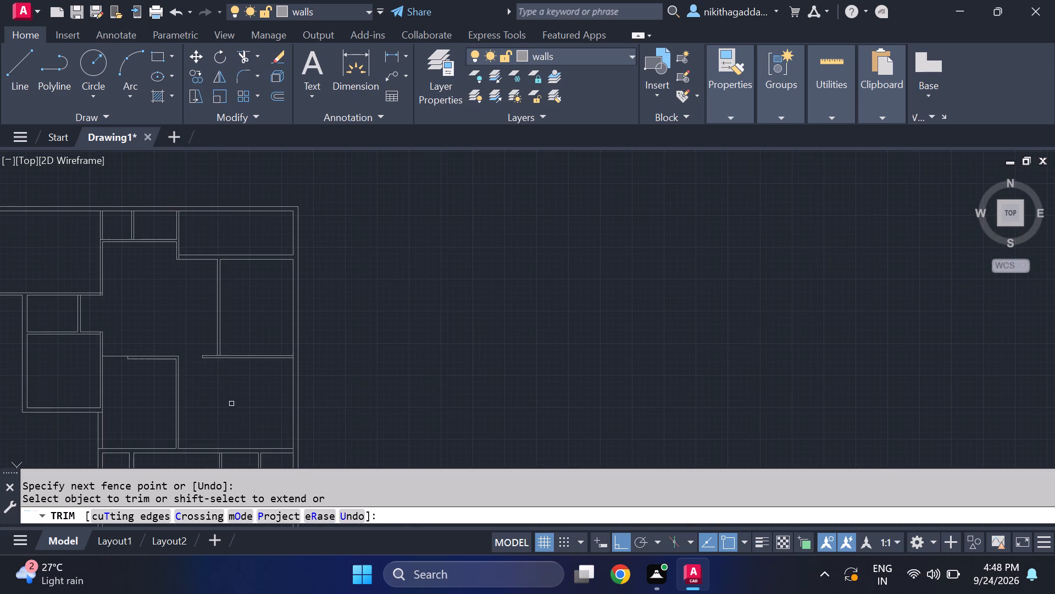
Draw a short 4.5" thick stub wall running south from the south face of the east room's south wall, with a closed end.
middle_click_drag(231, 404, 237, 303)
key("Escape")
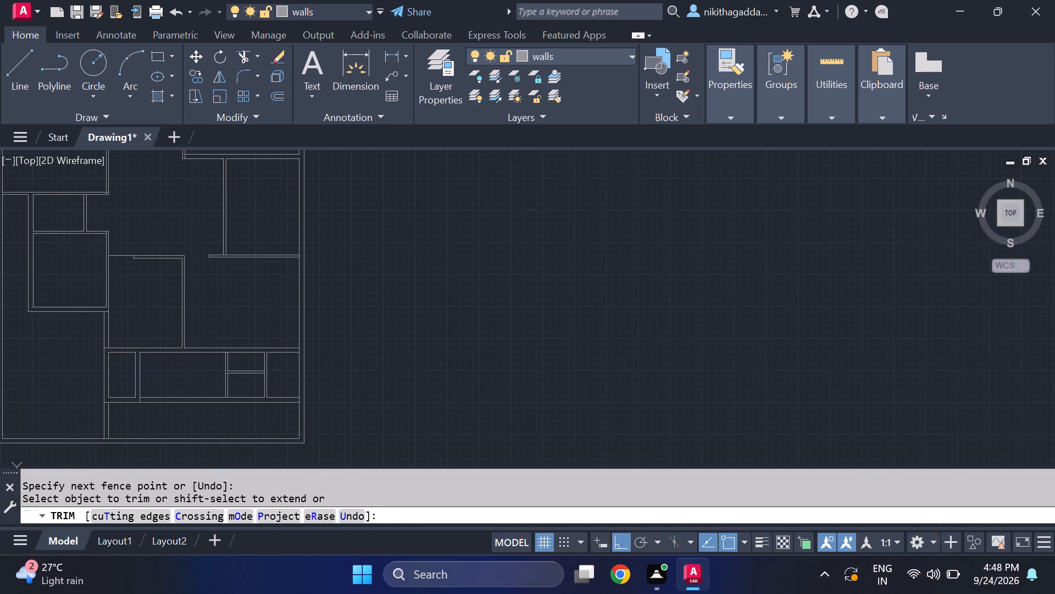
key("l")
key("Return")
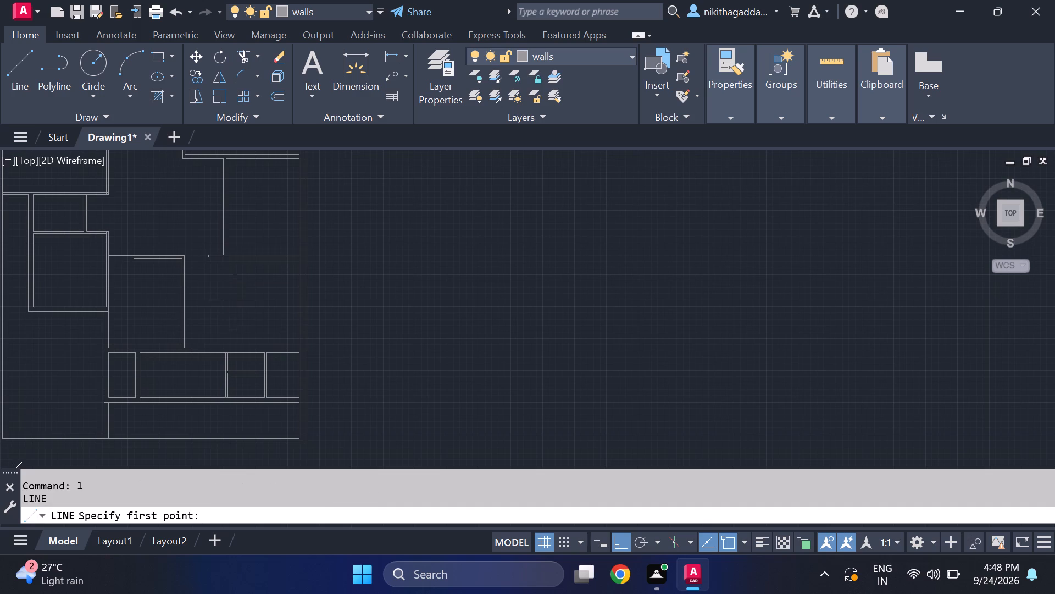
scroll(238, 298, "up", 1)
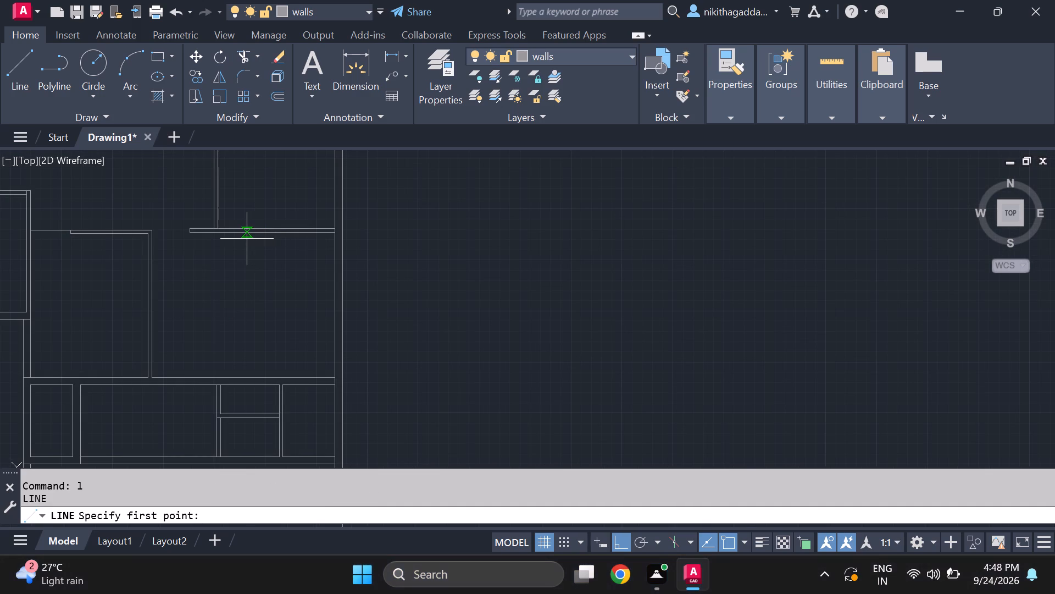
left_click(247, 237)
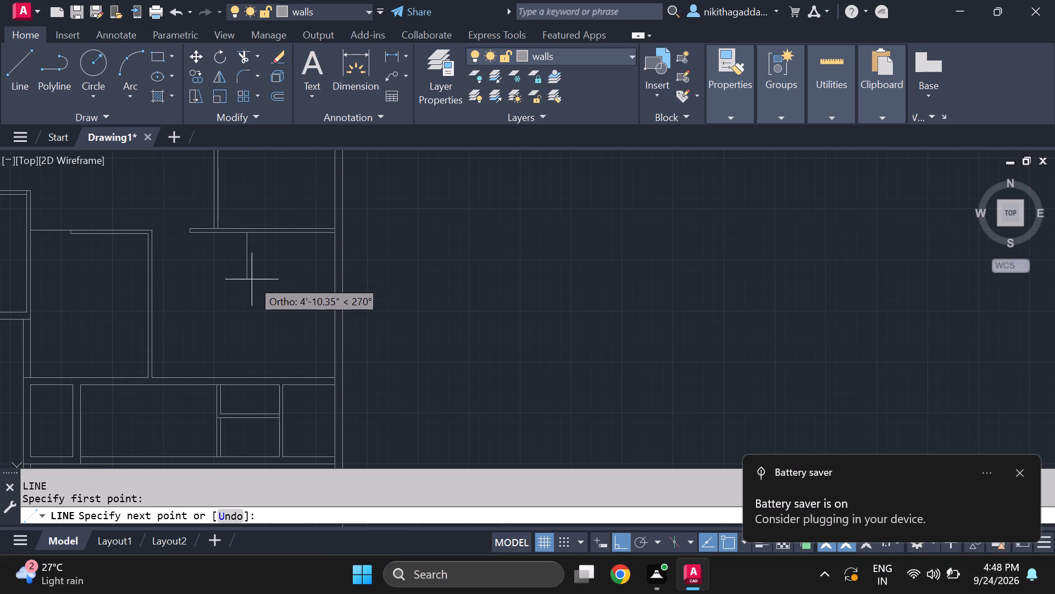
scroll(252, 279, "up", 1)
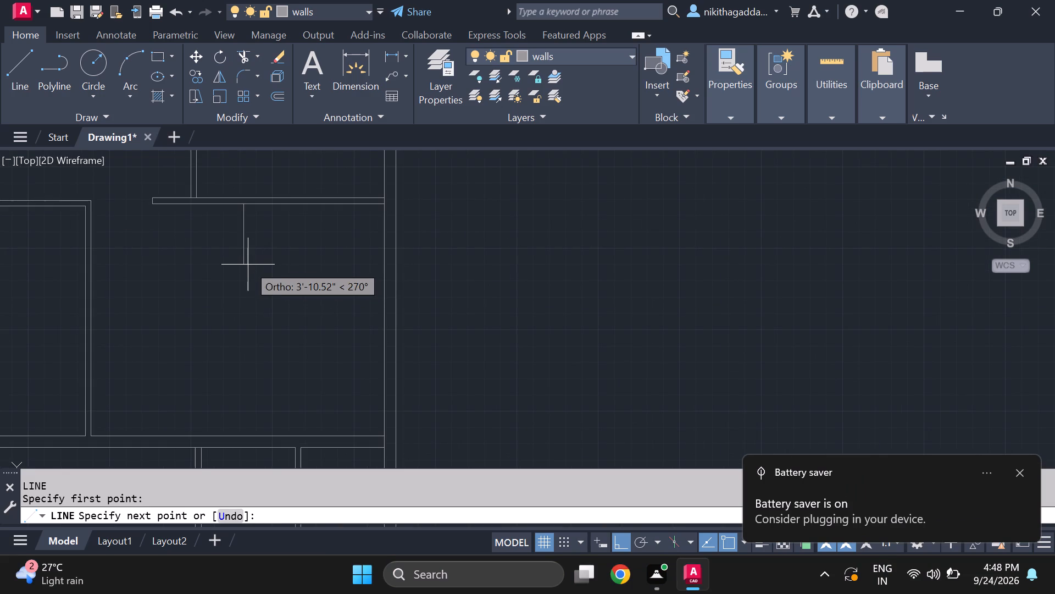
left_click(247, 259)
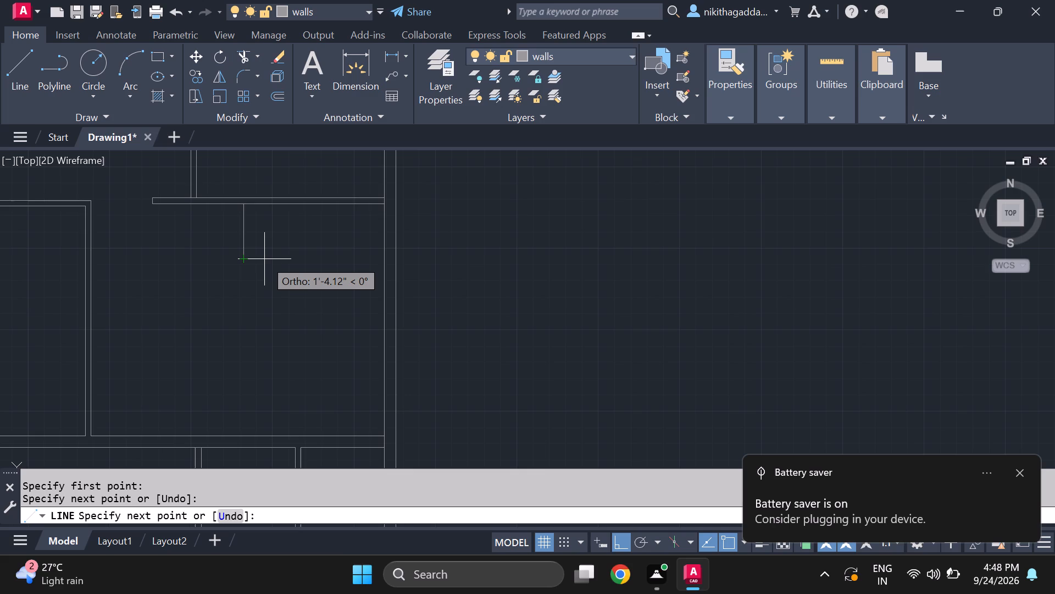
key("4")
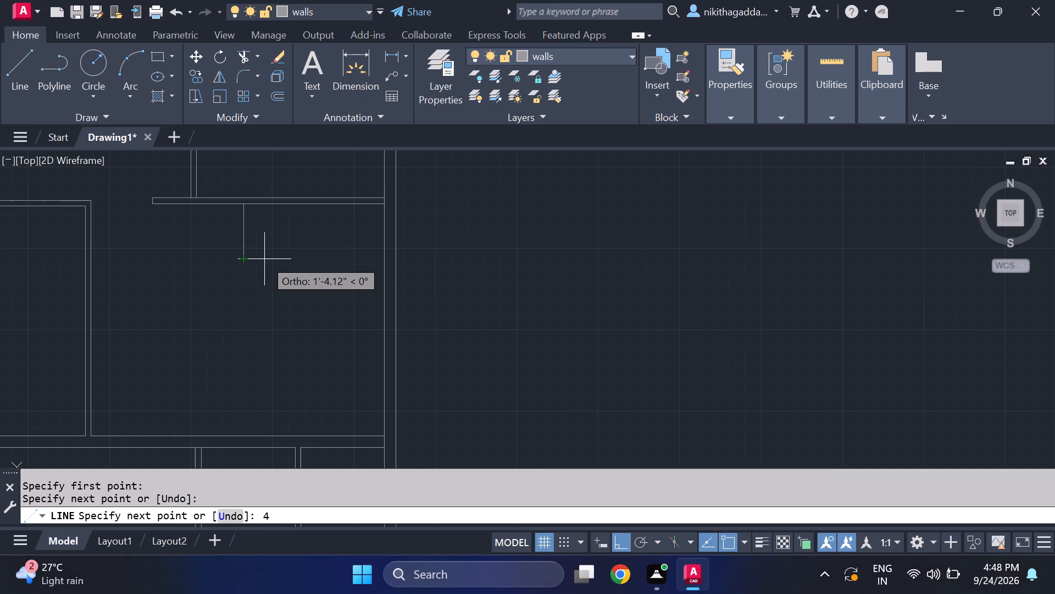
type(".5")
key("shift+quotedbl")
key("Return")
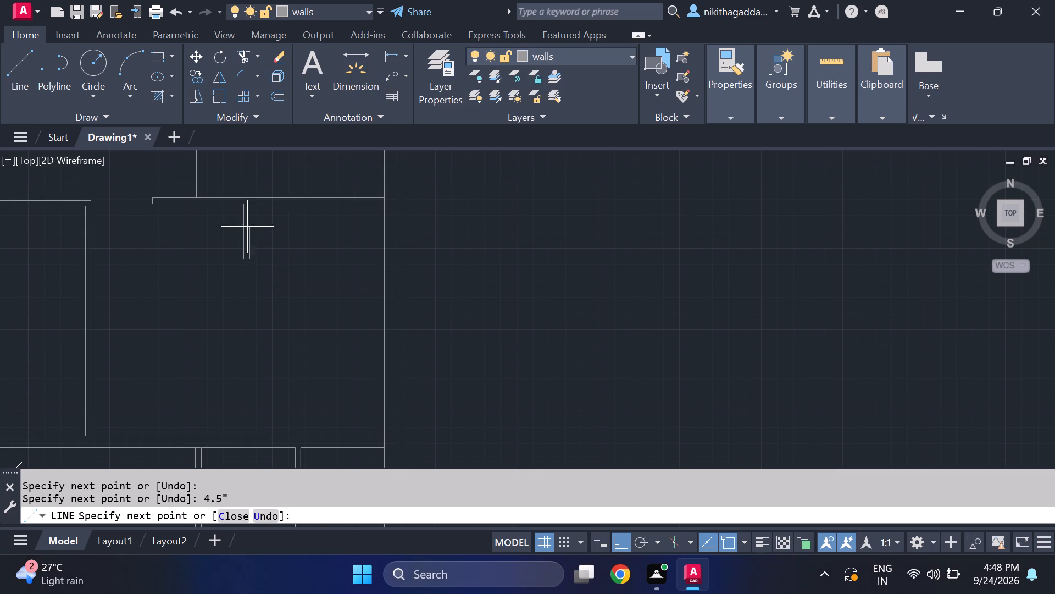
scroll(257, 216, "up", 2)
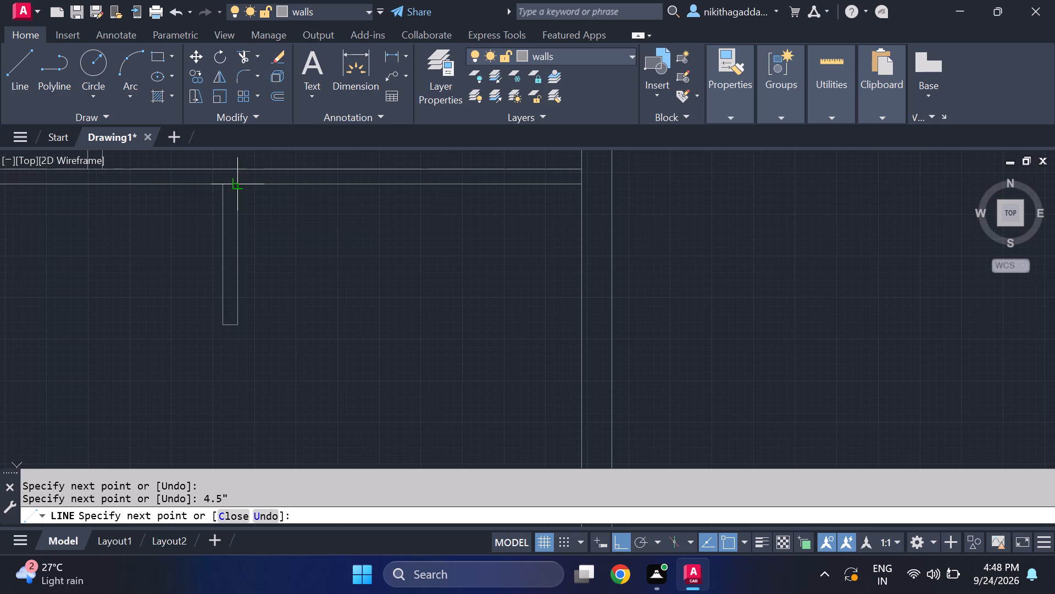
left_click(241, 188)
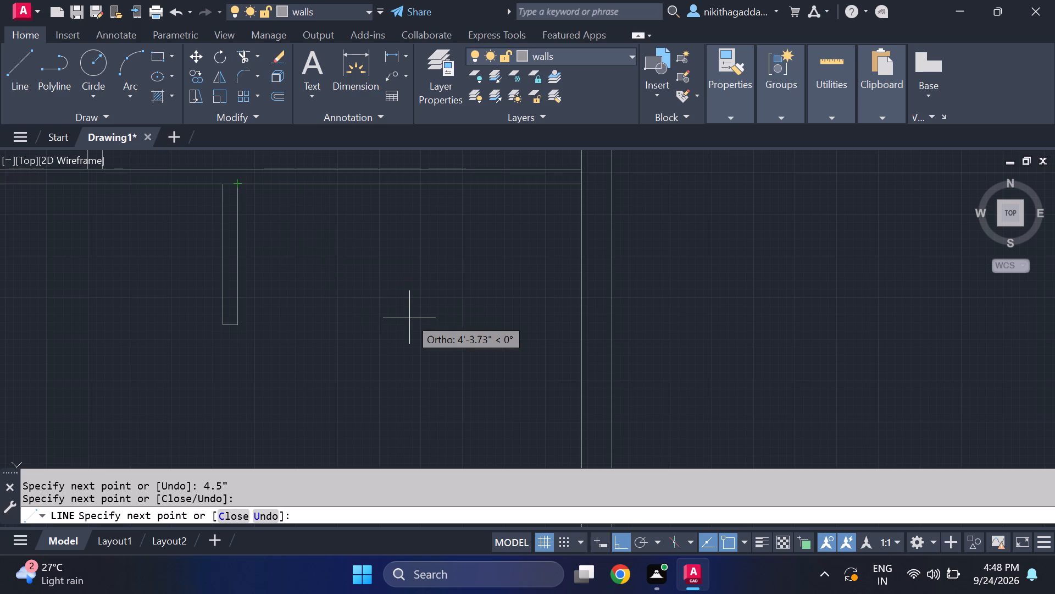
key("Escape")
Examine the room and wall layout across the whole plan, from the north rooms to the south strip.
scroll(407, 316, "down", 4)
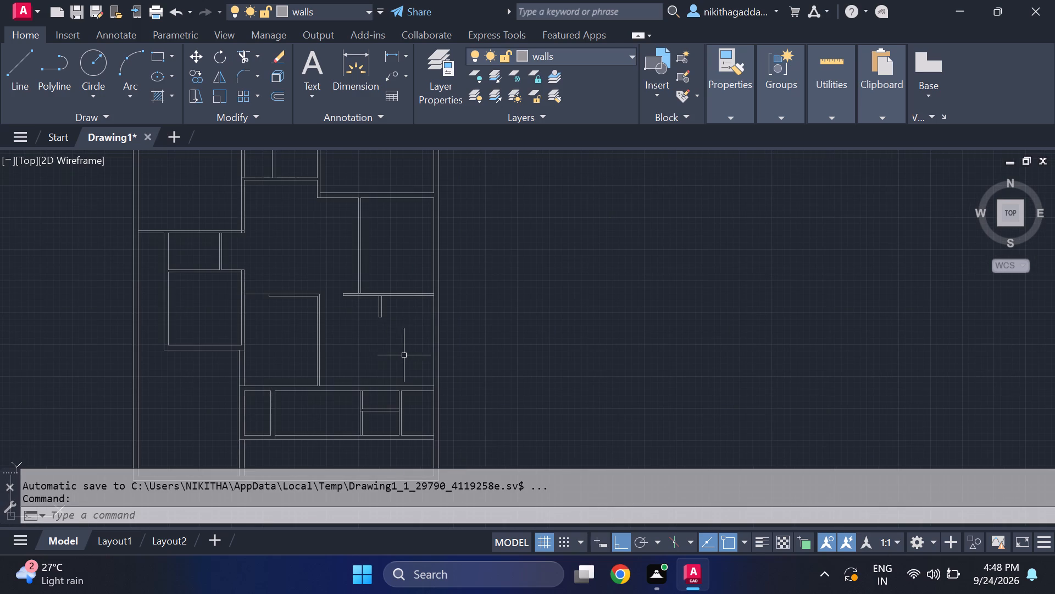
middle_click_drag(400, 356, 405, 287)
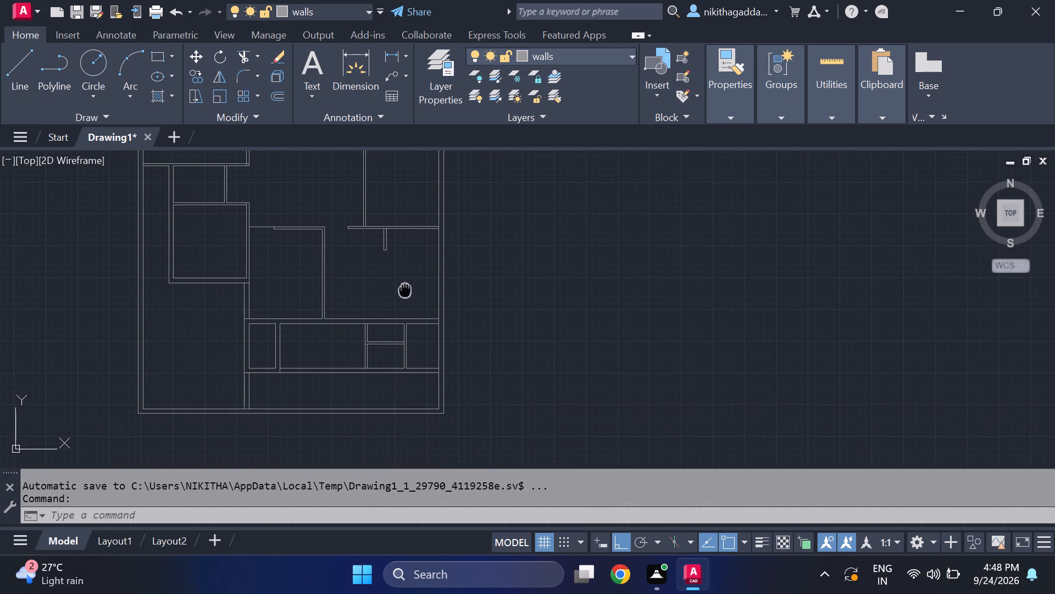
middle_click_drag(405, 287, 403, 309)
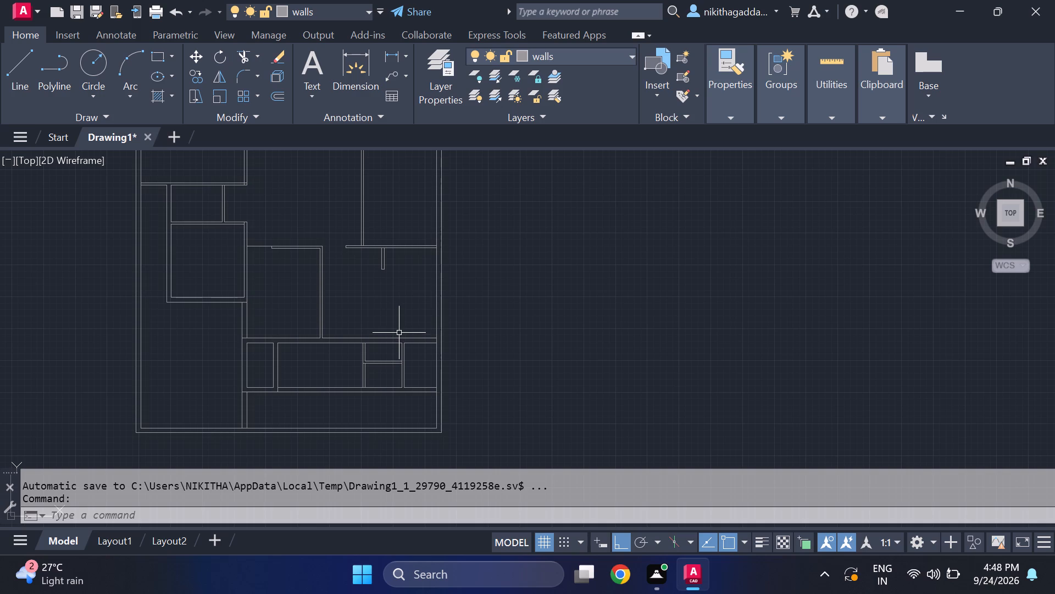
scroll(400, 336, "down", 1)
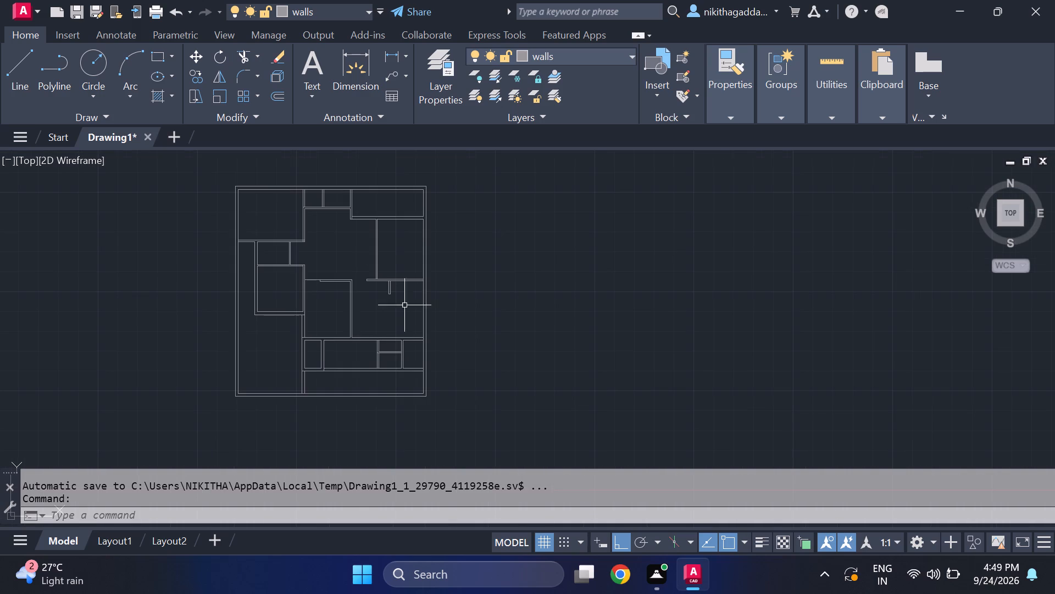
middle_click_drag(390, 251, 428, 310)
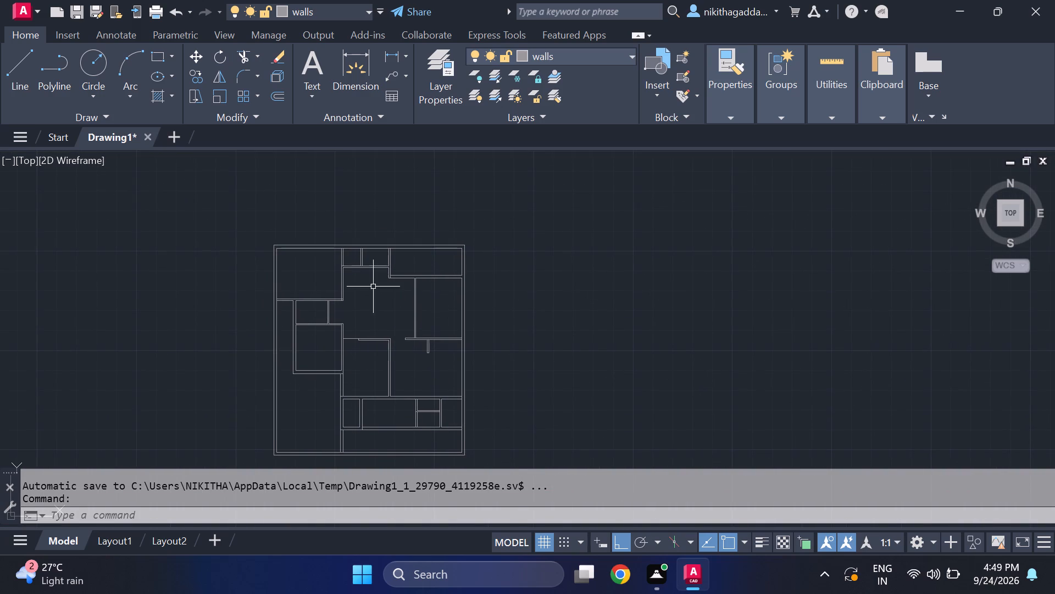
scroll(367, 285, "up", 3)
scroll(365, 285, "down", 2)
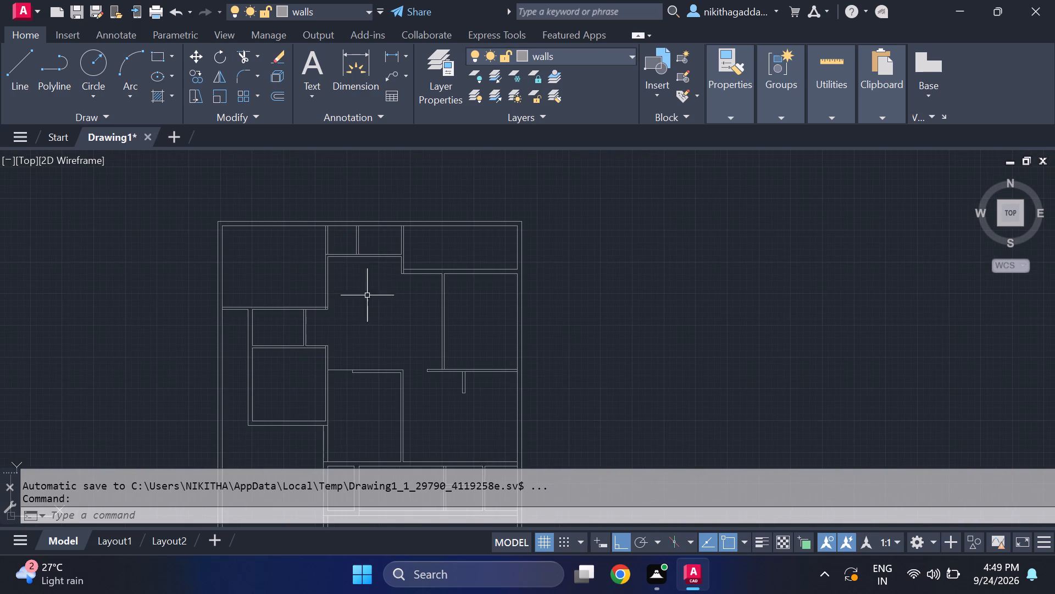
scroll(328, 254, "up", 3)
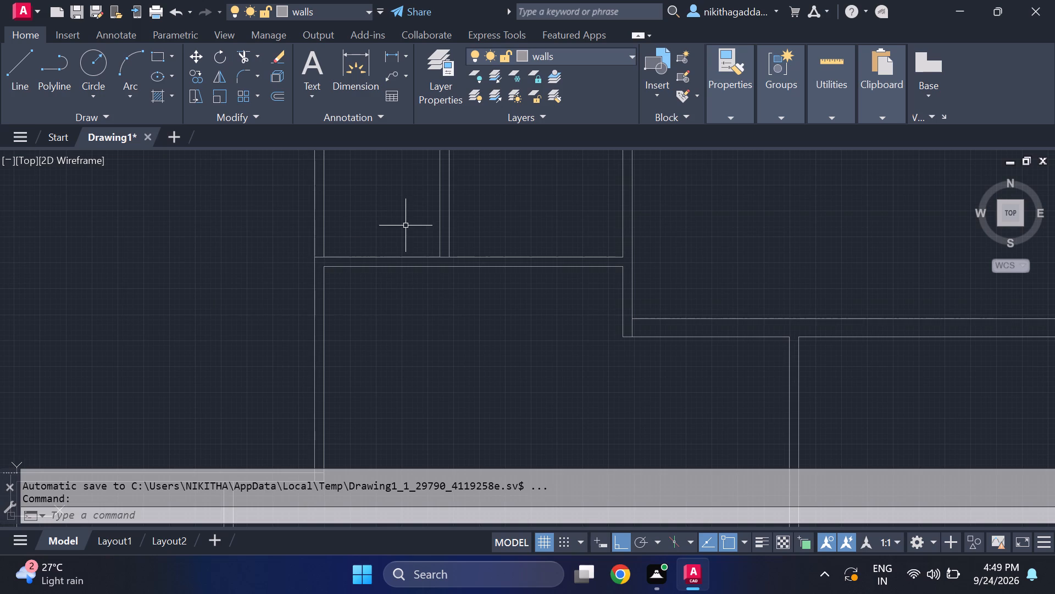
scroll(510, 318, "down", 4)
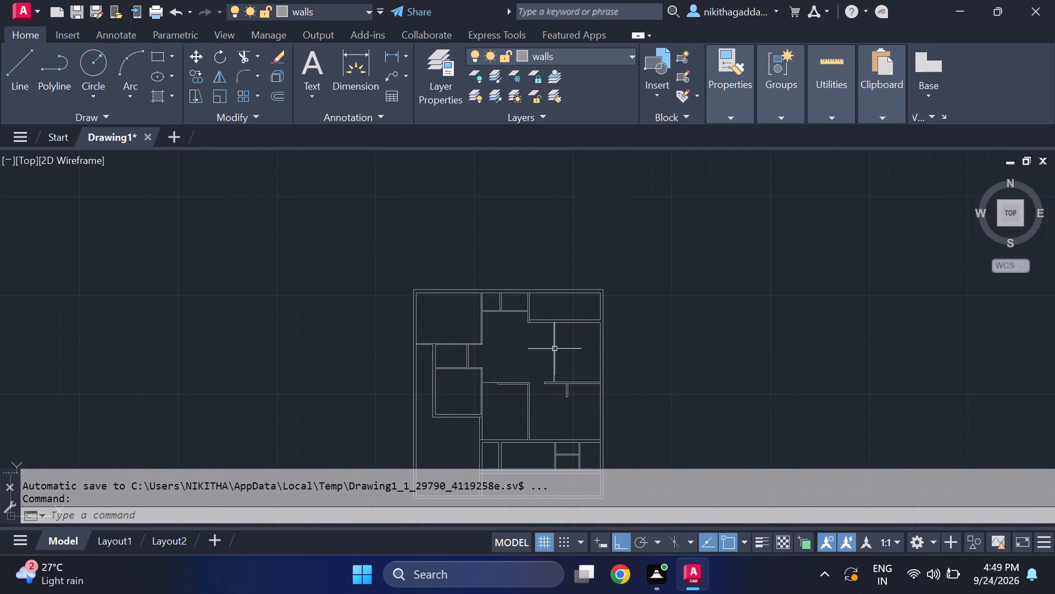
scroll(594, 347, "up", 3)
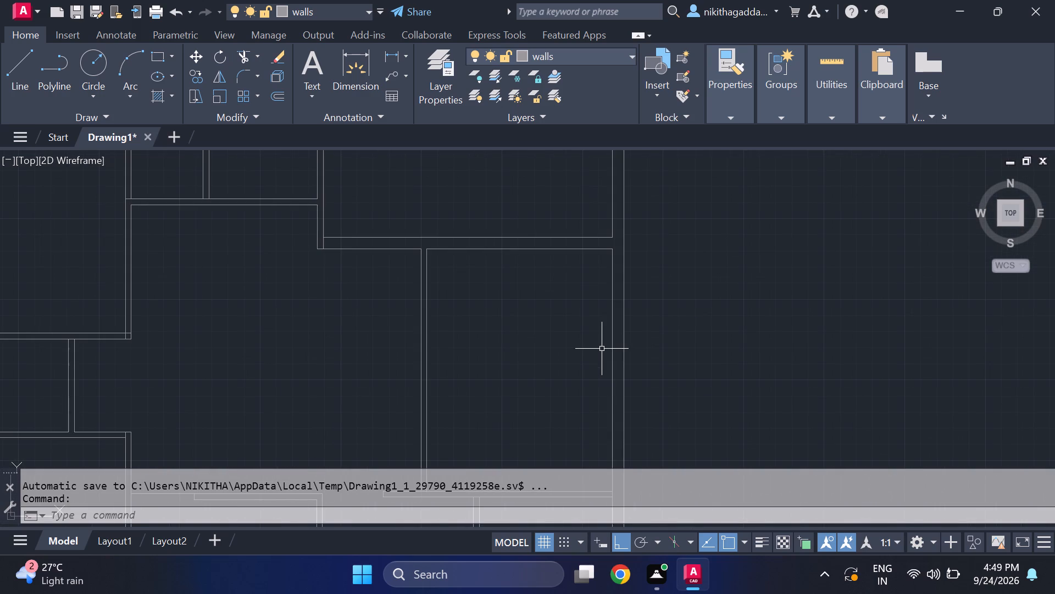
scroll(602, 349, "down", 2)
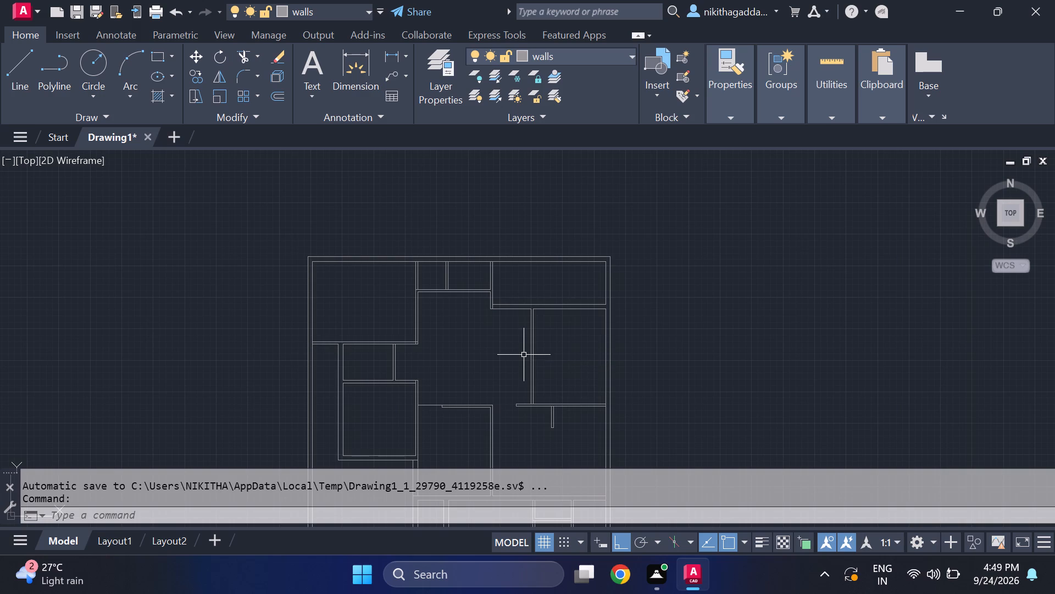
middle_click_drag(522, 355, 490, 223)
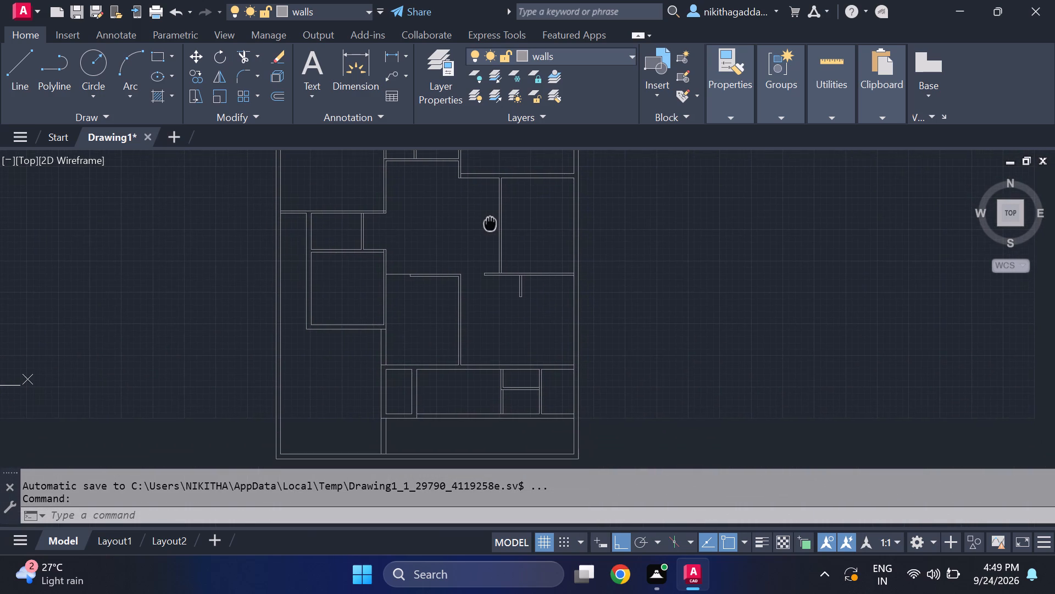
middle_click_drag(490, 223, 497, 333)
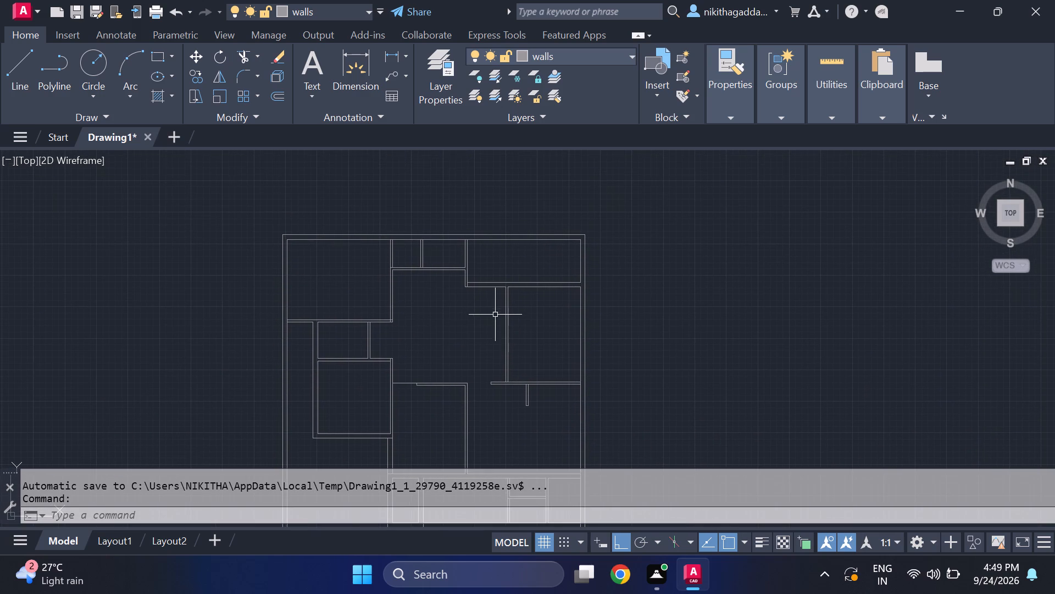
middle_click_drag(493, 369, 460, 273)
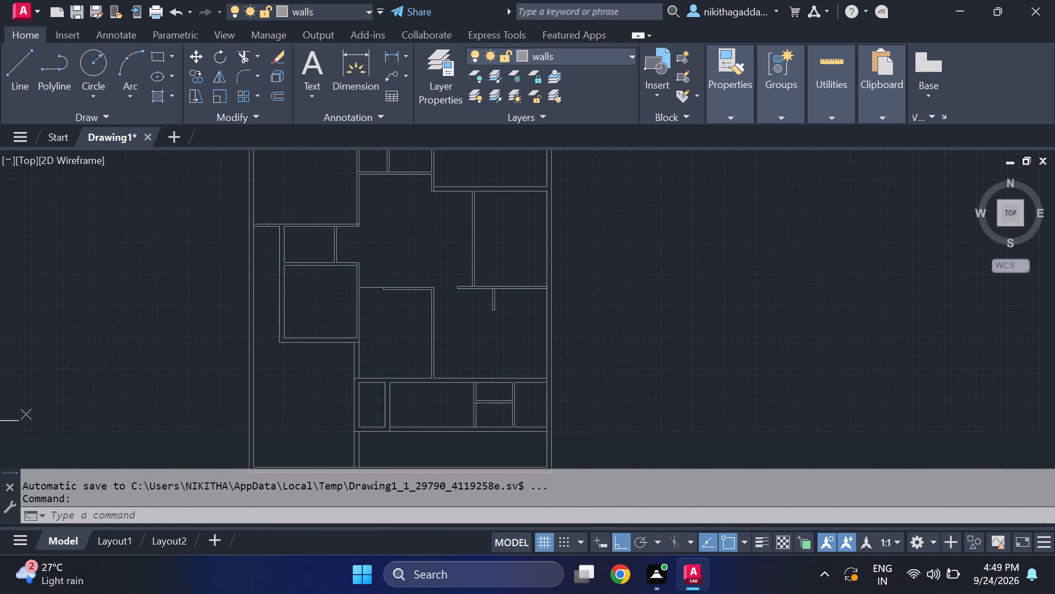
middle_click_drag(430, 346, 430, 319)
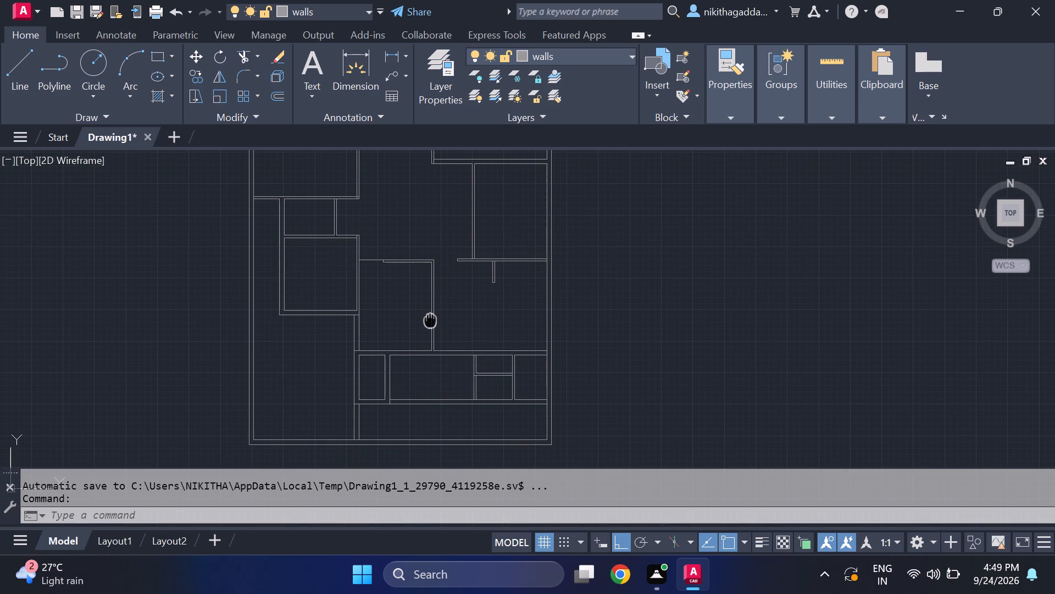
middle_click_drag(430, 319, 461, 289)
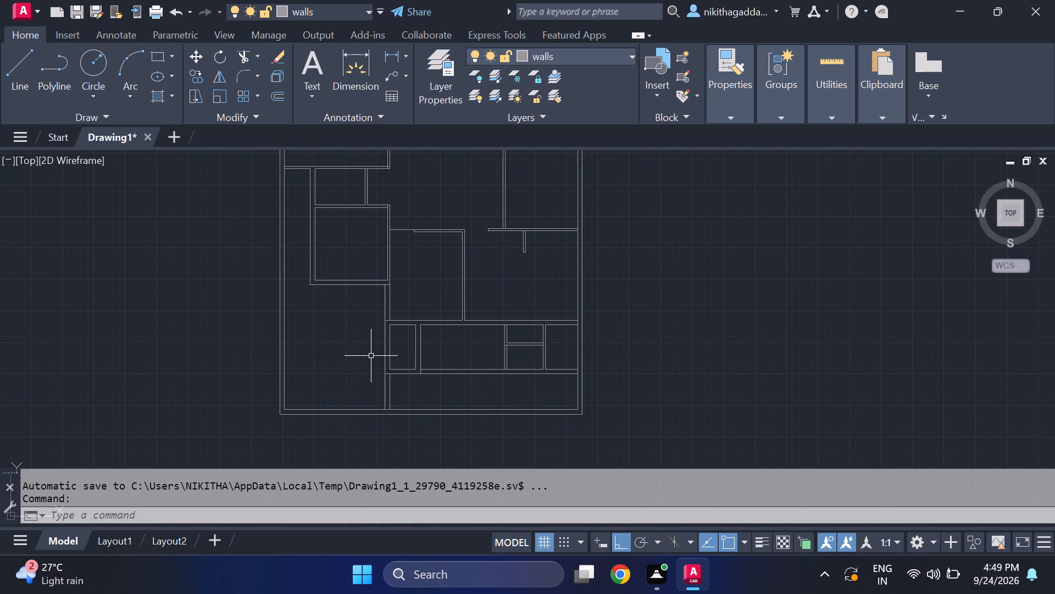
Delete the east face line of the short vertical wall at the west end of the southernmost strip.
middle_click_drag(376, 332, 393, 291)
scroll(334, 366, "up", 2)
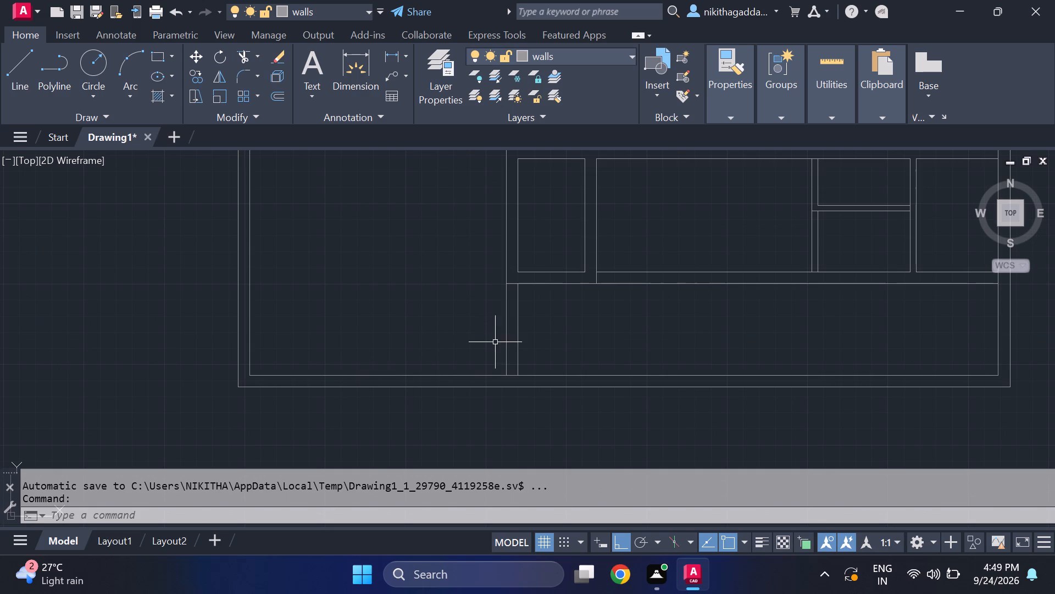
left_click(516, 324)
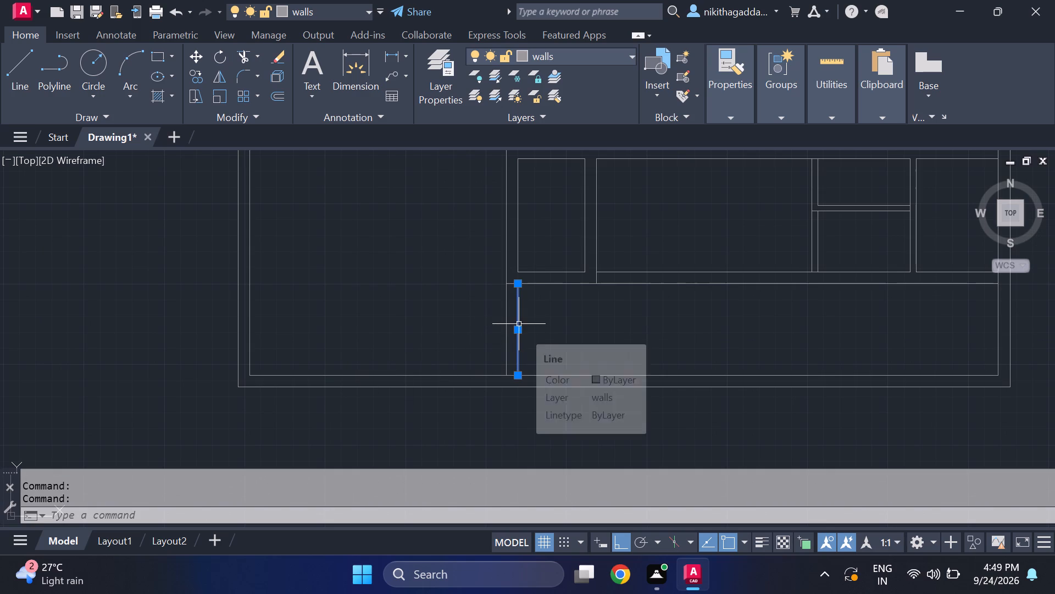
key("Delete")
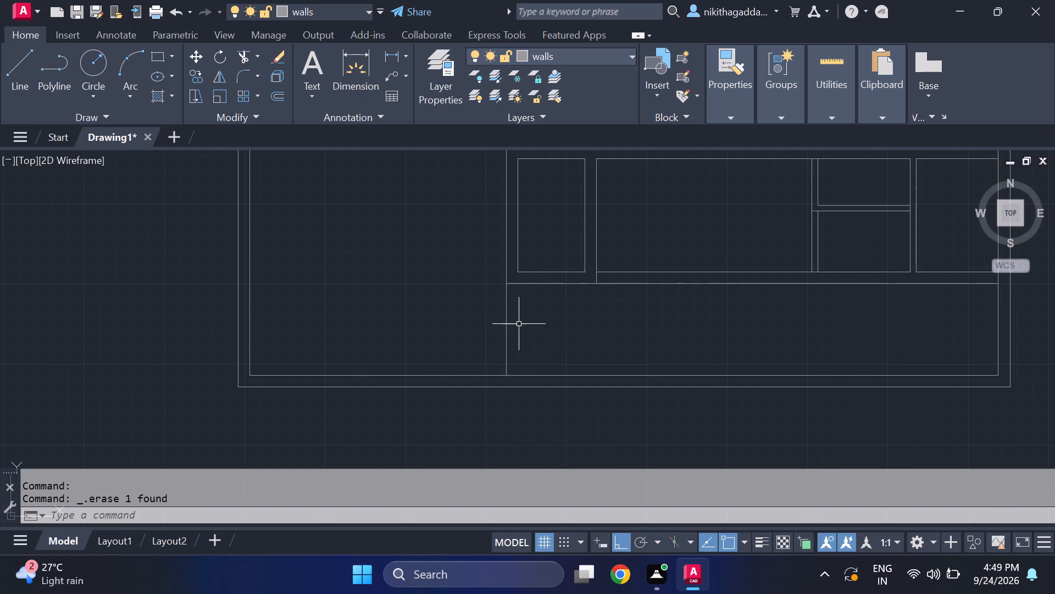
Trim the south face line of the 9" wall above the upper of the two small stacked rooms.
scroll(524, 301, "down", 2)
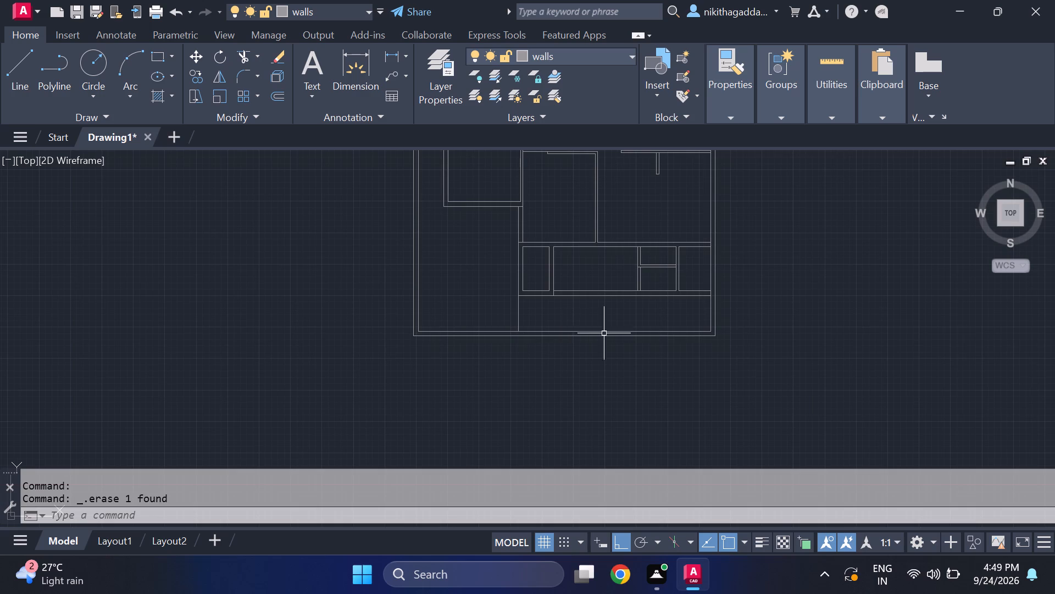
scroll(652, 242, "up", 1)
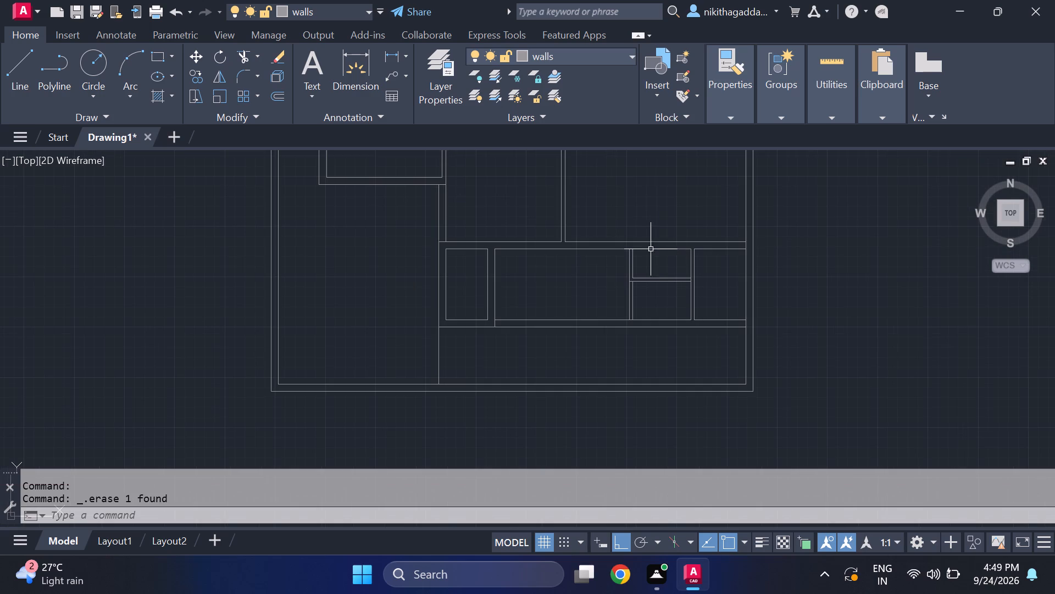
scroll(525, 302, "up", 1)
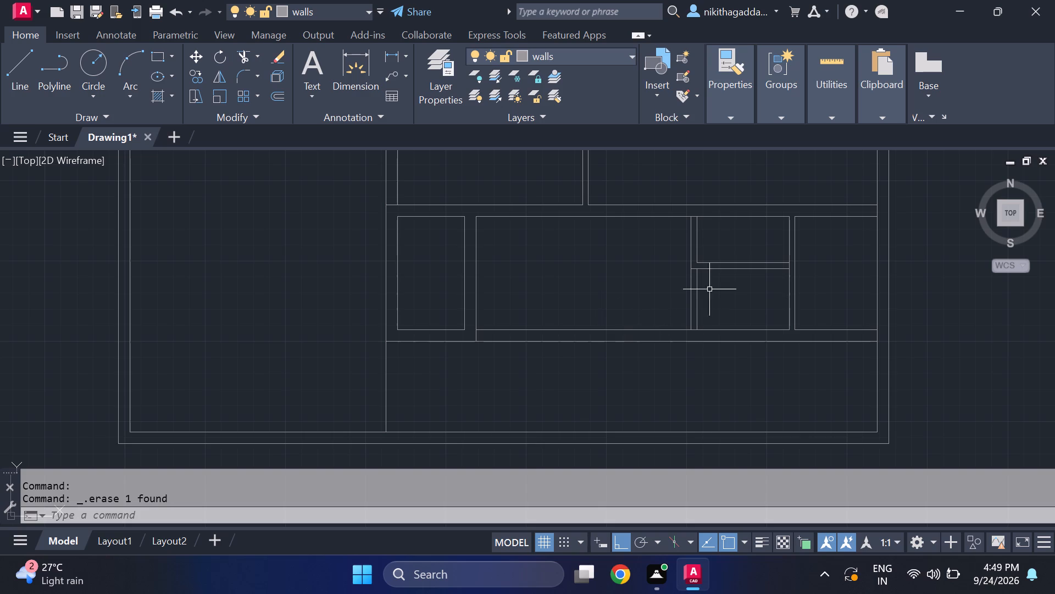
middle_click_drag(719, 274, 666, 354)
middle_click_drag(638, 361, 613, 365)
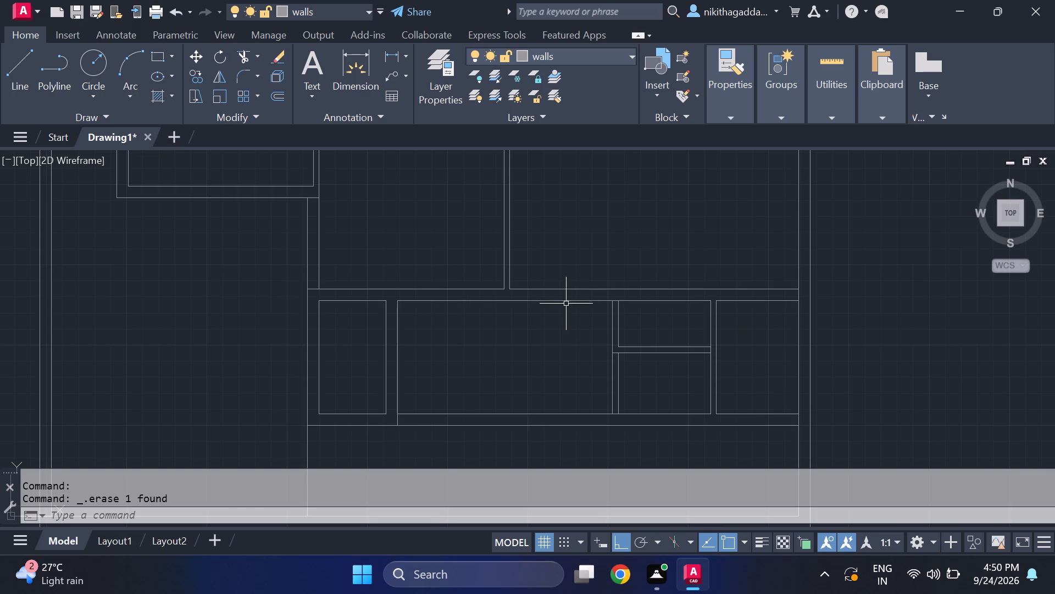
scroll(697, 351, "up", 1)
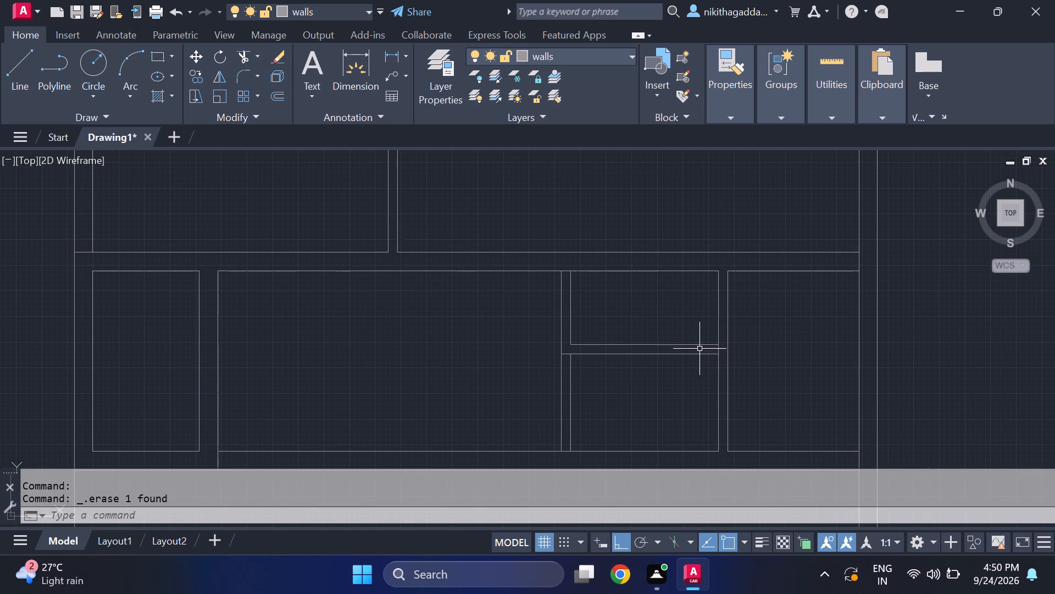
left_click_drag(664, 262, 660, 270)
left_click(650, 289)
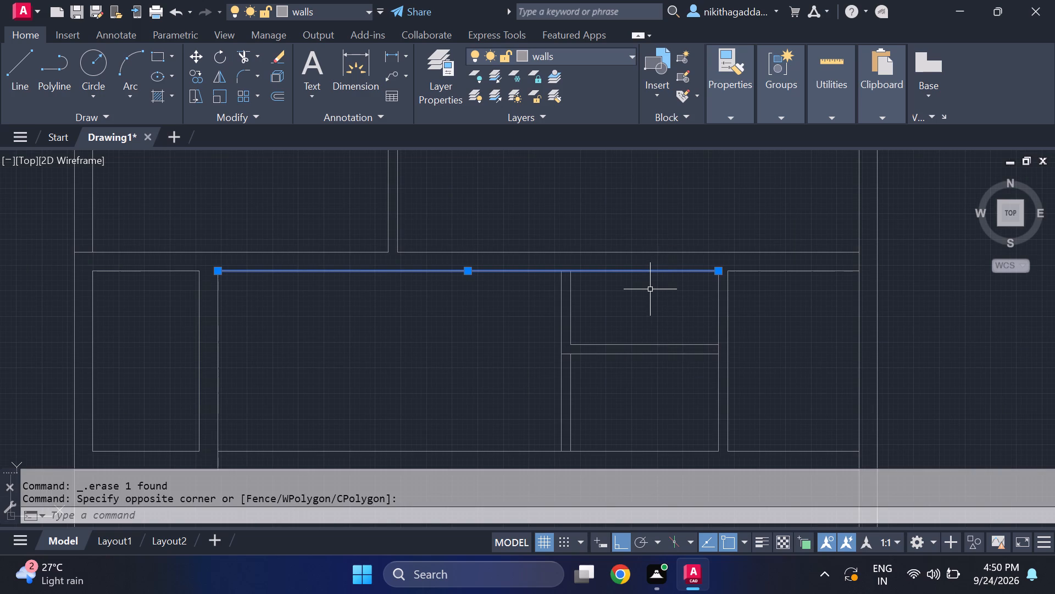
key("Escape")
type("tr")
key("Return")
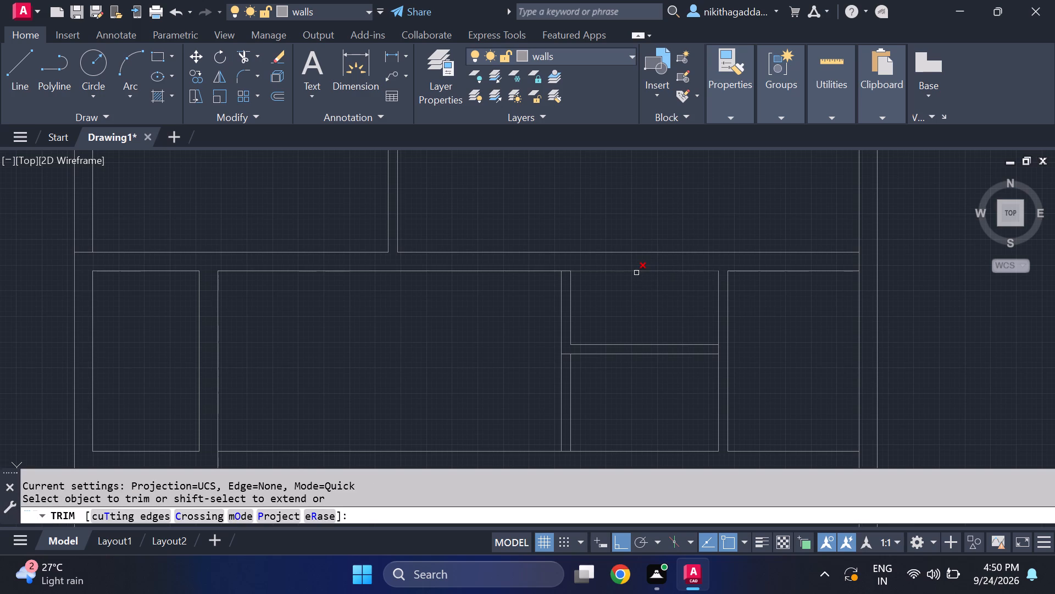
left_click(636, 273)
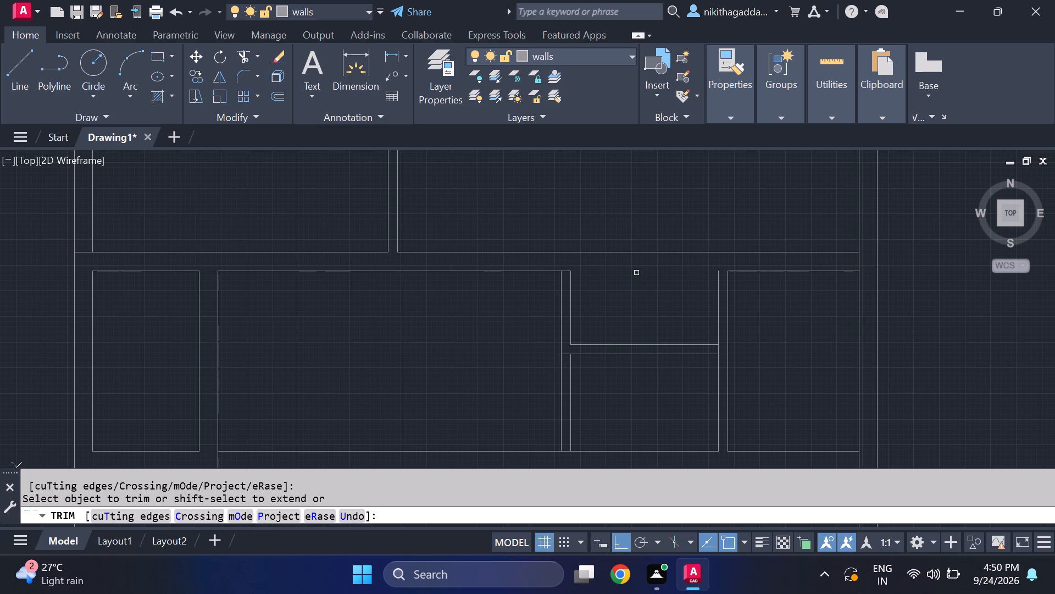
key("Escape")
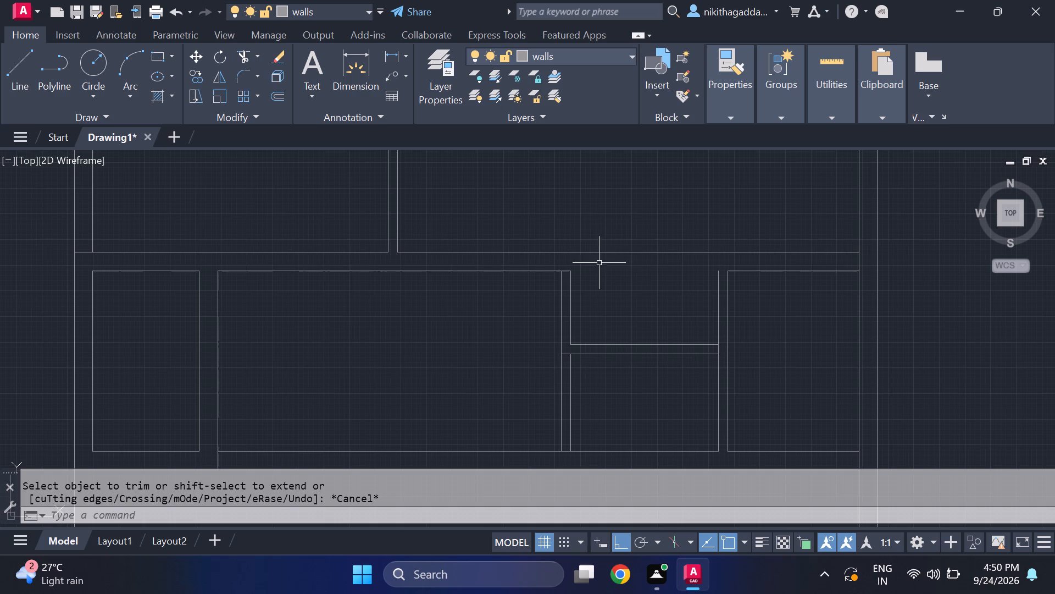
Offset the north face line of the wall above the small stacked rooms 4.5" to the south.
type("of")
key("Return")
type("4.5")
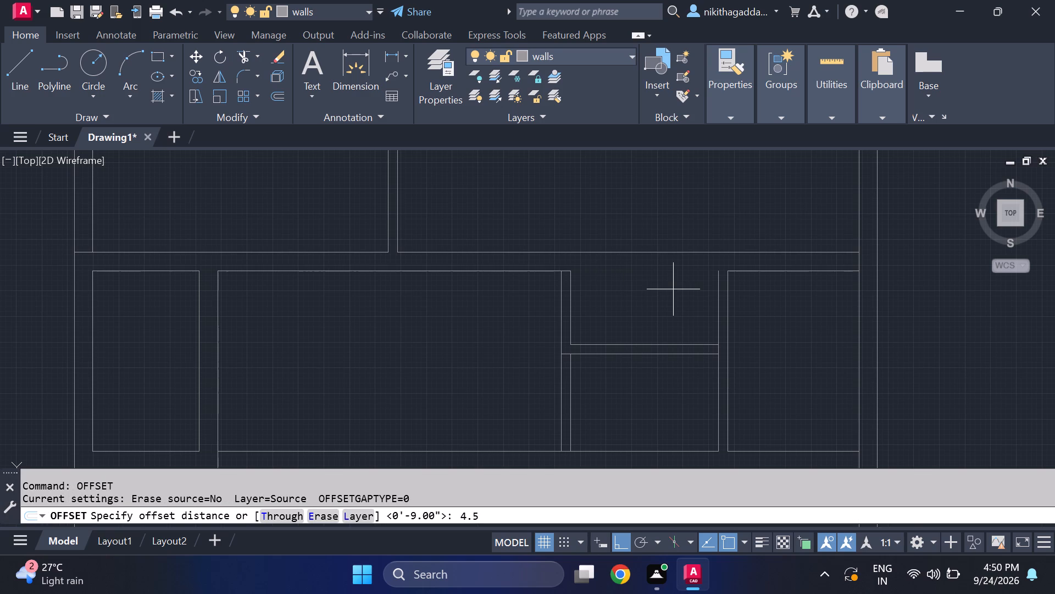
key("shift+quotedbl")
key("Return")
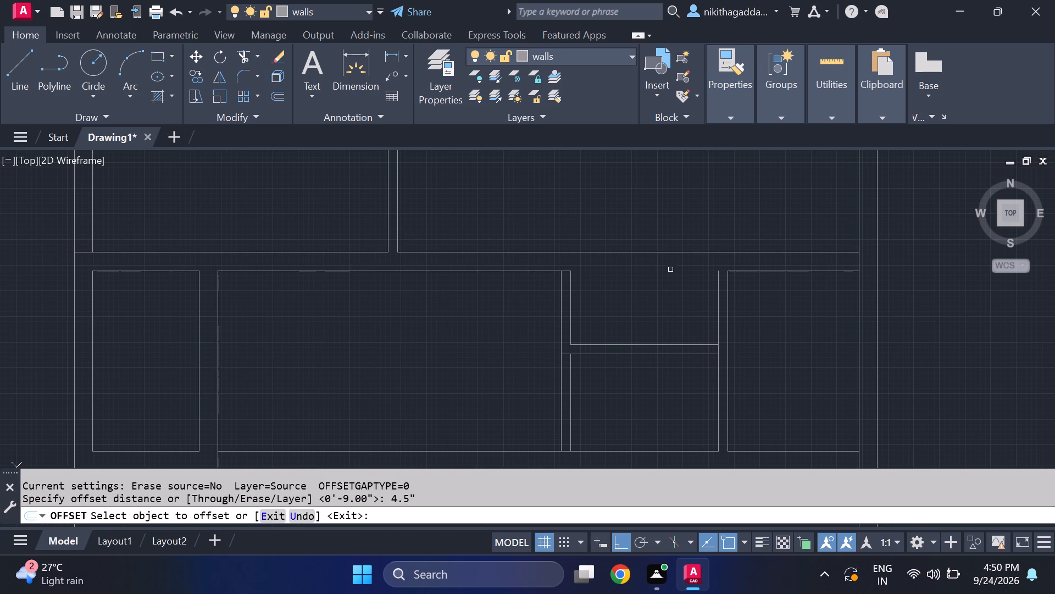
left_click(690, 251)
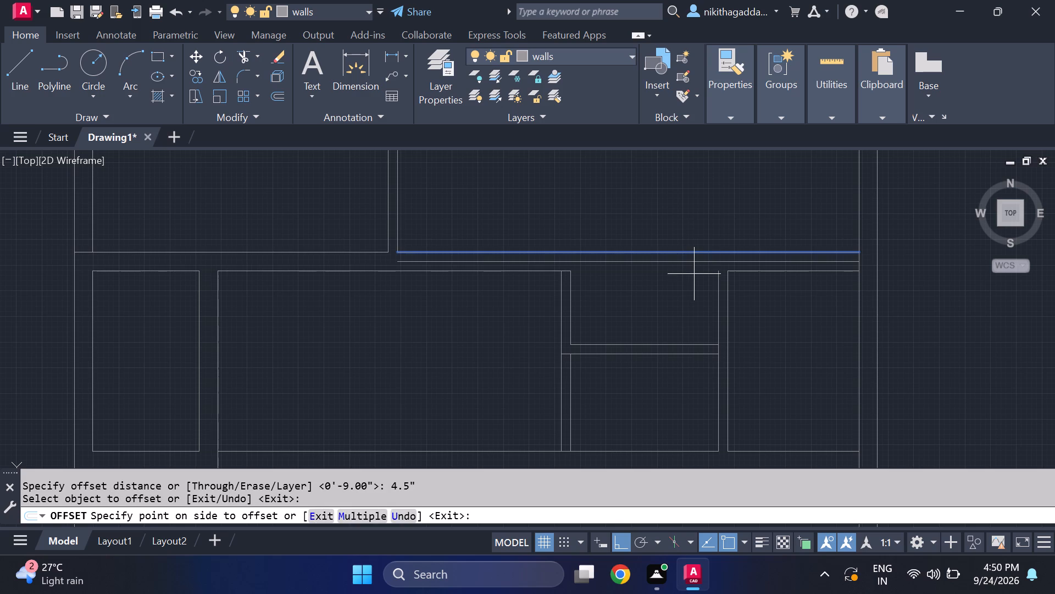
left_click(694, 274)
key("Escape")
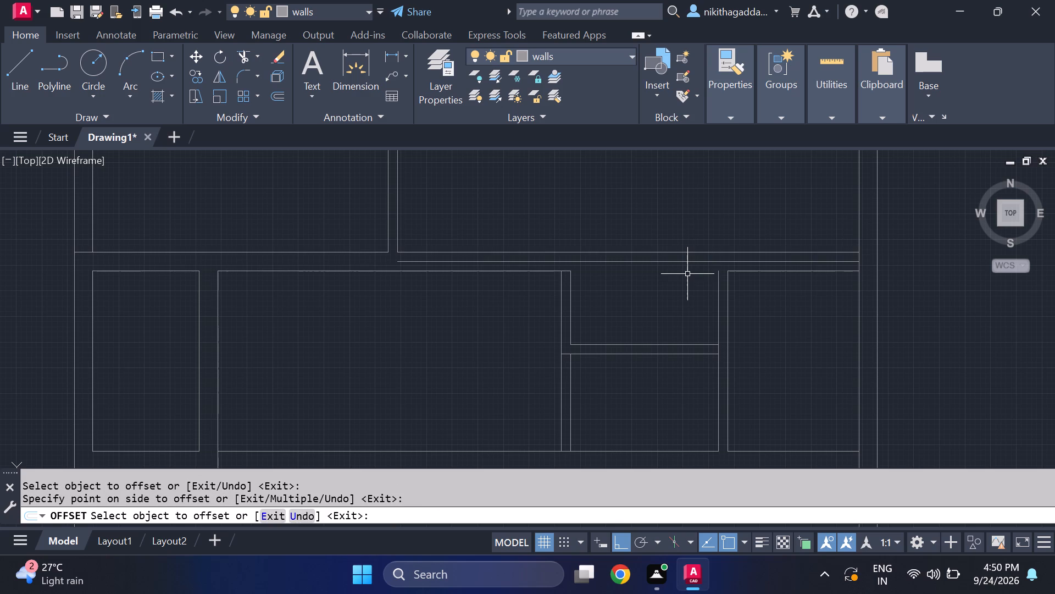
Extend both face lines of the two vertical walls flanking the small stacked rooms north to that wall's north face.
type("ex")
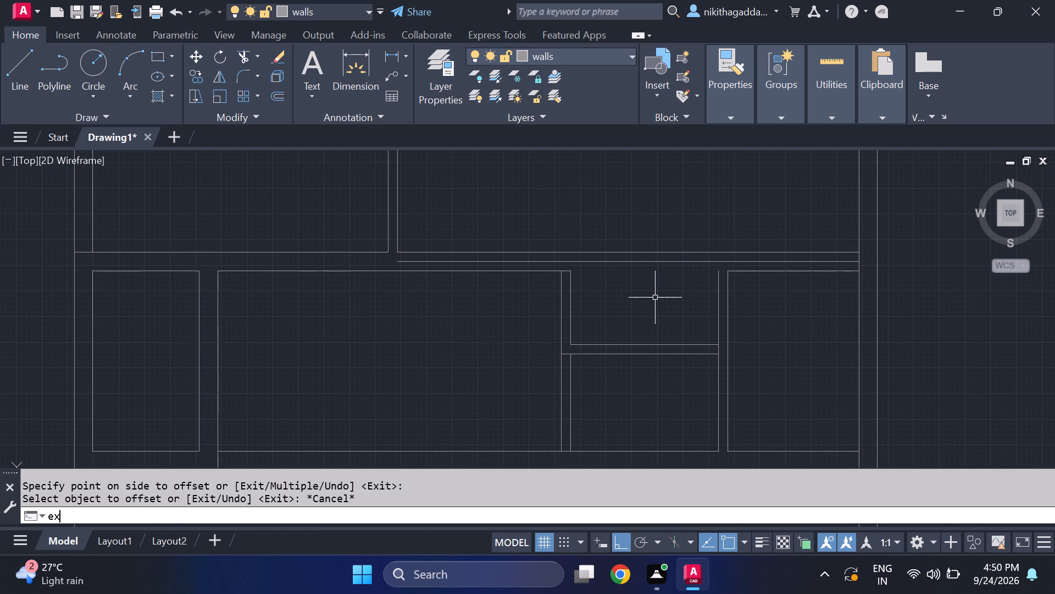
key("Return")
scroll(640, 289, "up", 1)
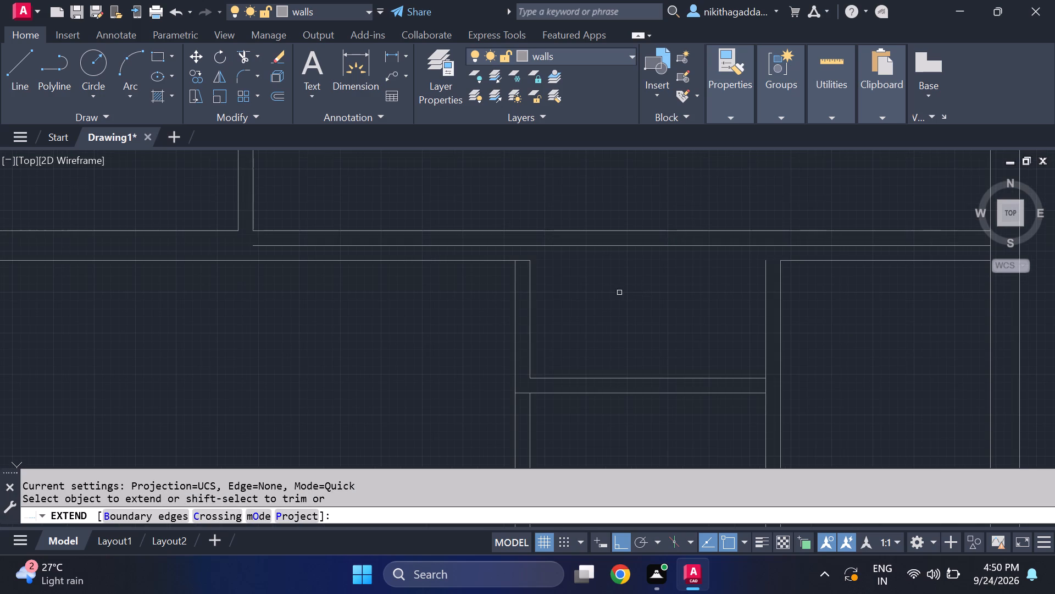
left_click(515, 276)
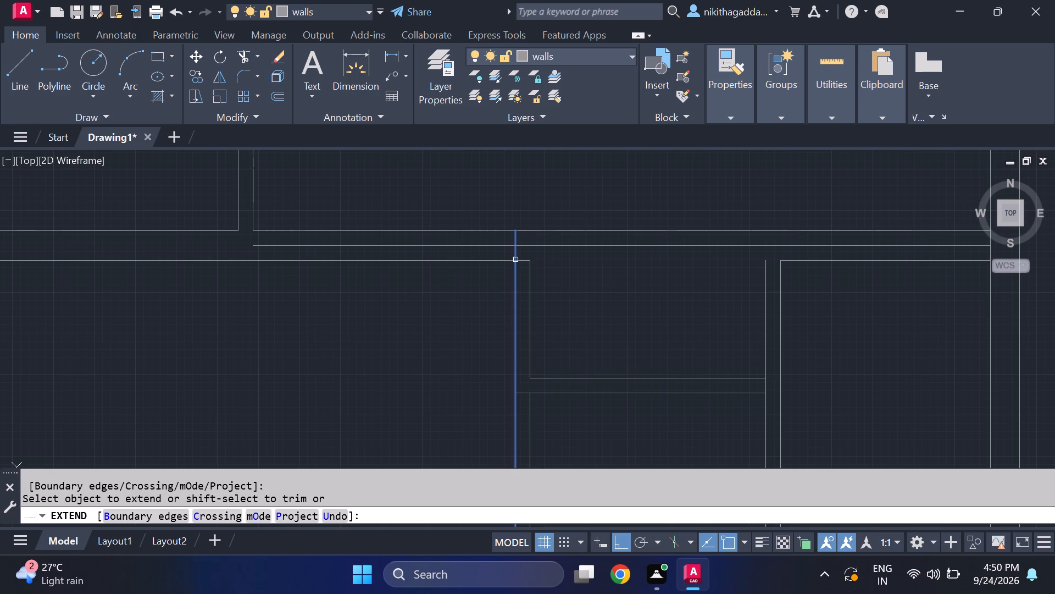
left_click(515, 260)
left_click(533, 291)
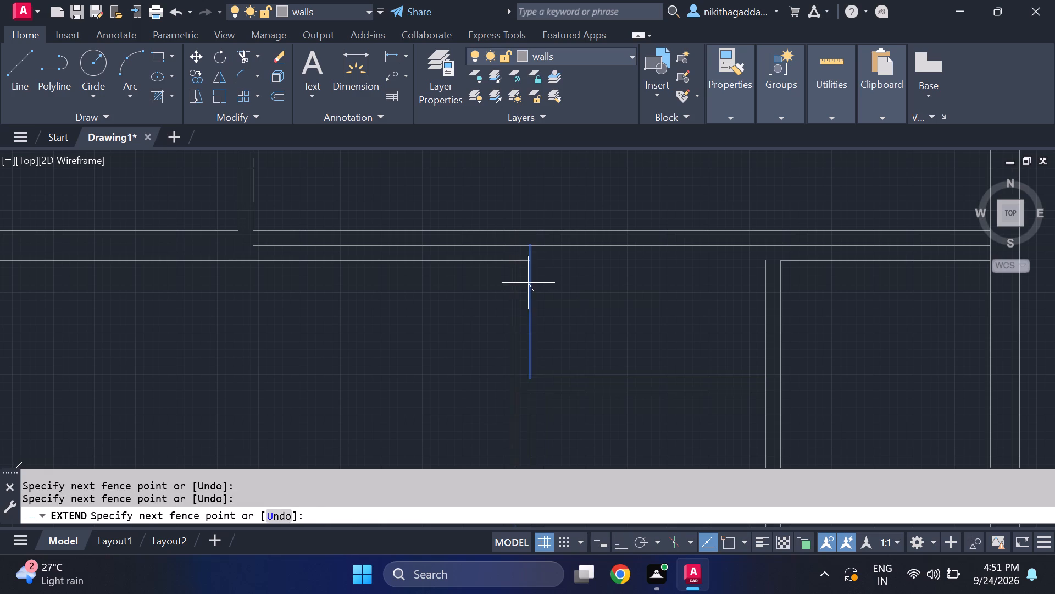
left_click(528, 283)
left_click(528, 256)
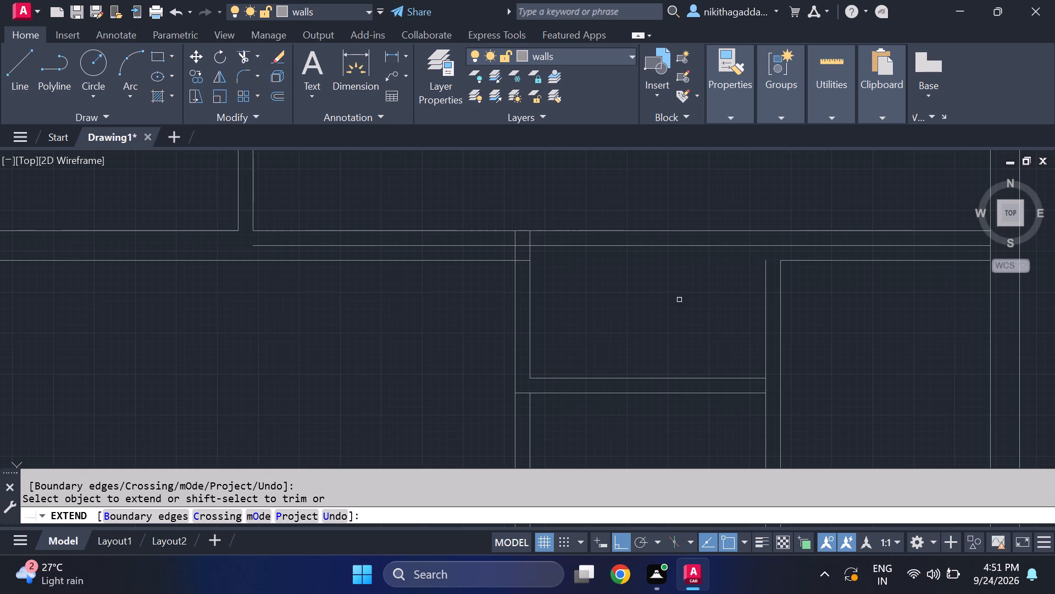
left_click(764, 277)
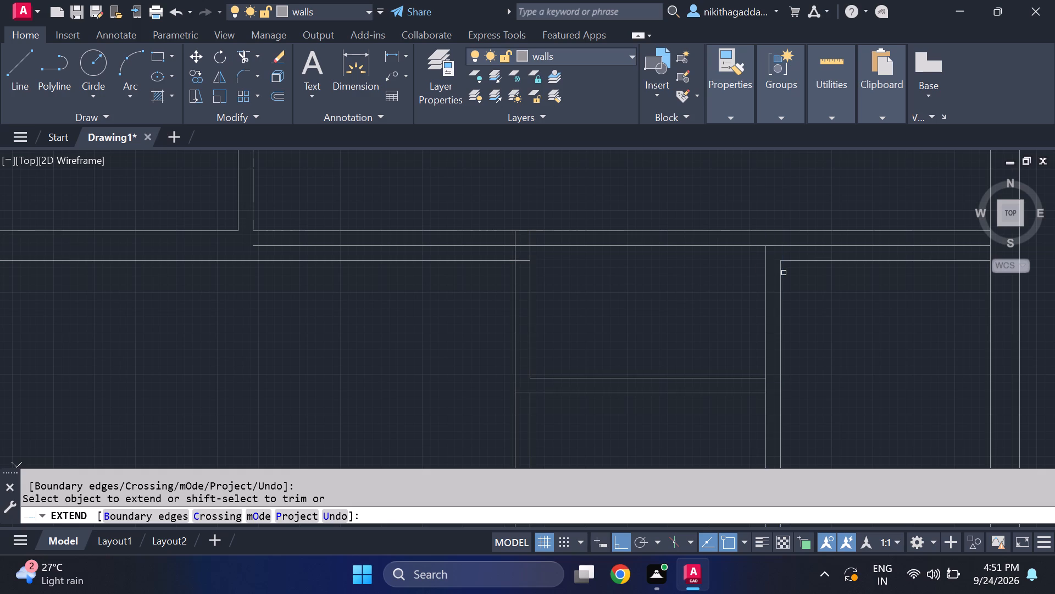
left_click(782, 272)
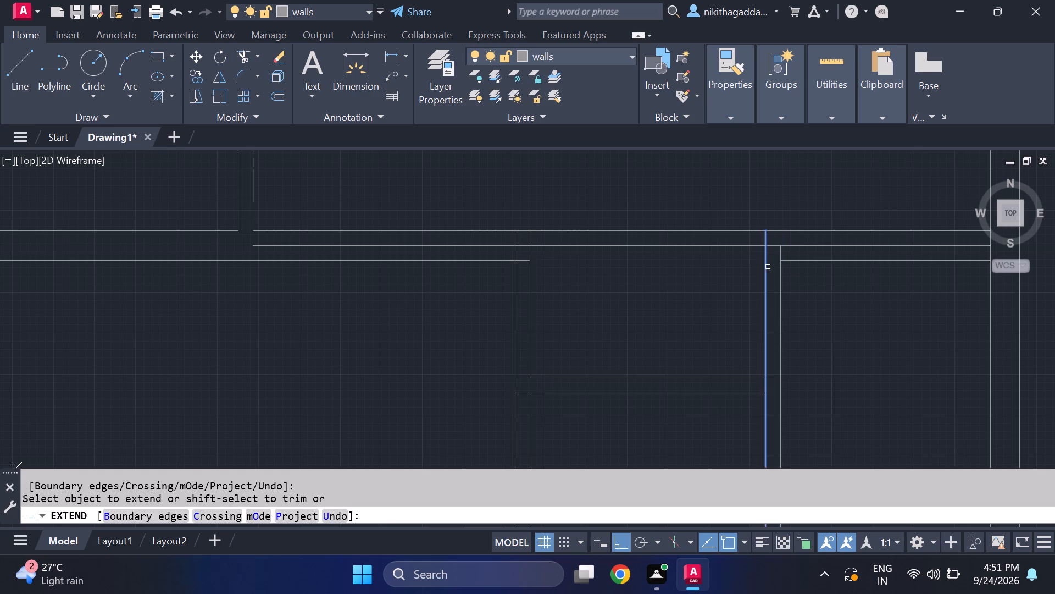
left_click(768, 264)
left_click(780, 277)
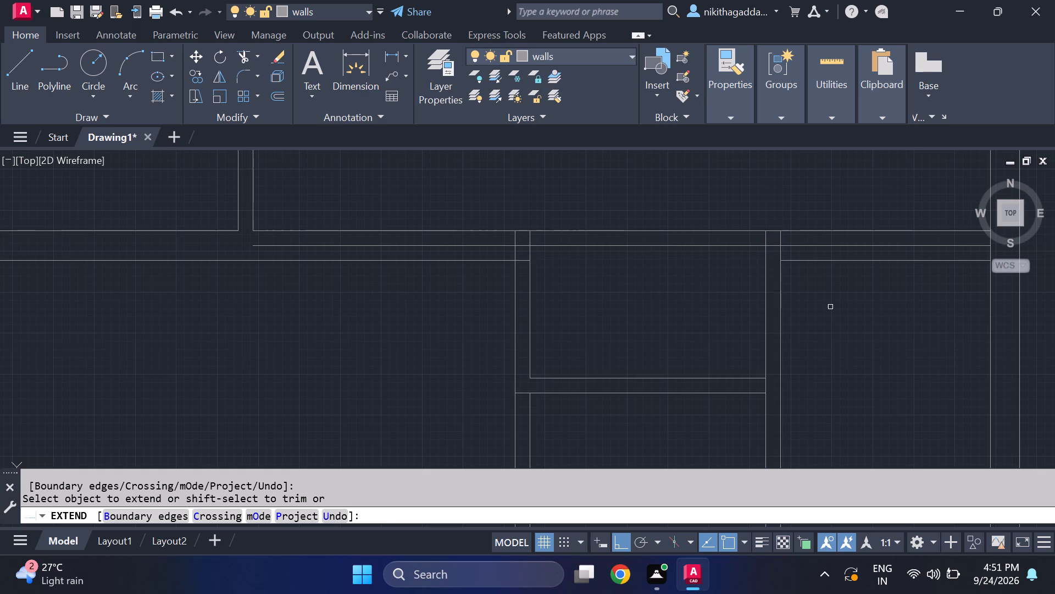
key("Escape")
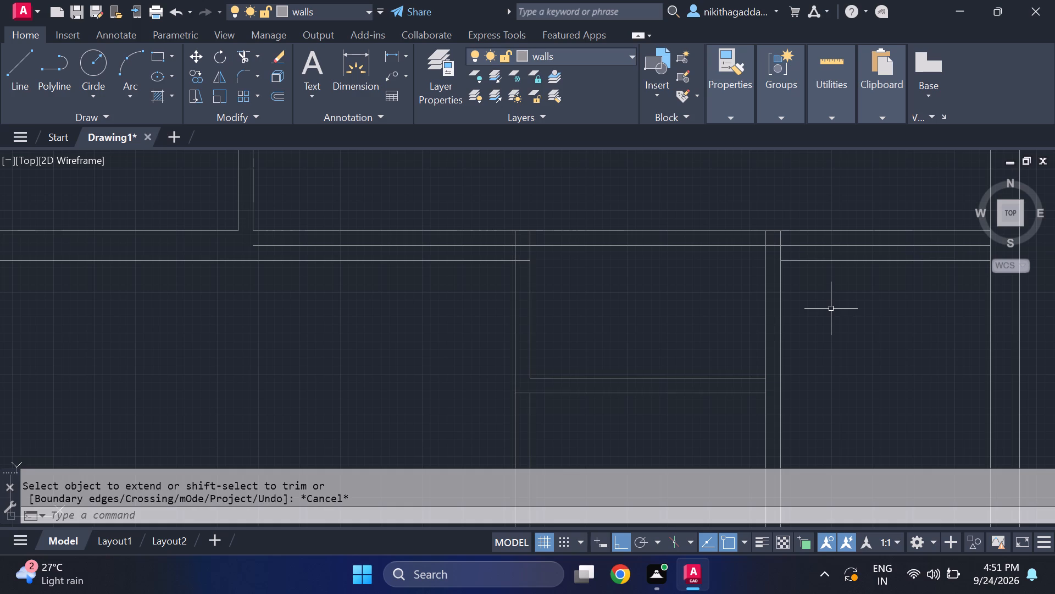
Trim the new 4.5" line west of the small stacked rooms, the leftover in their west wall, and the old 9" face line above the easternmost room.
type("tr")
key("Return")
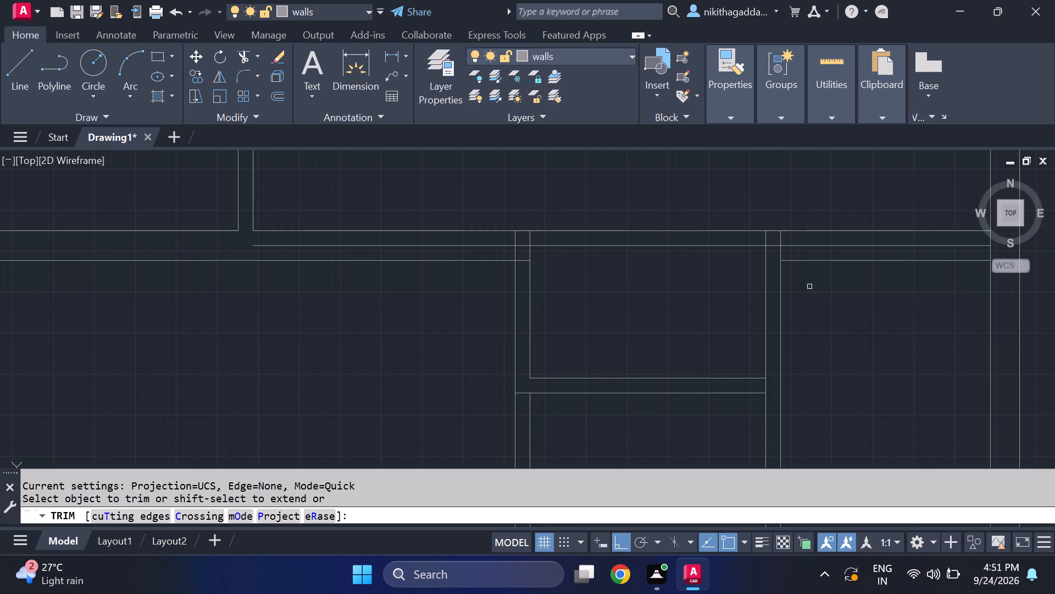
left_click(524, 261)
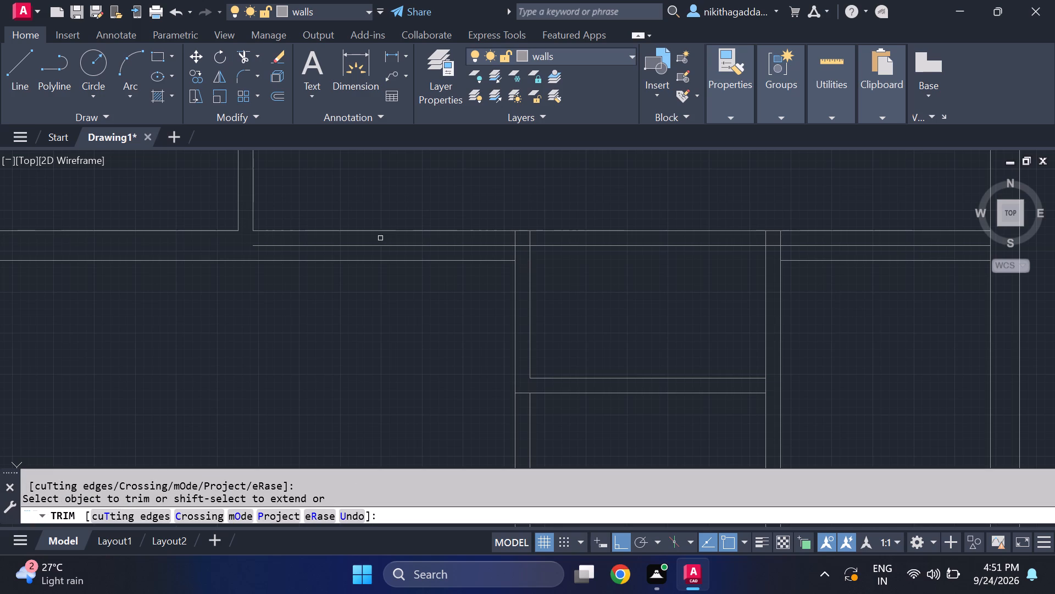
left_click(381, 244)
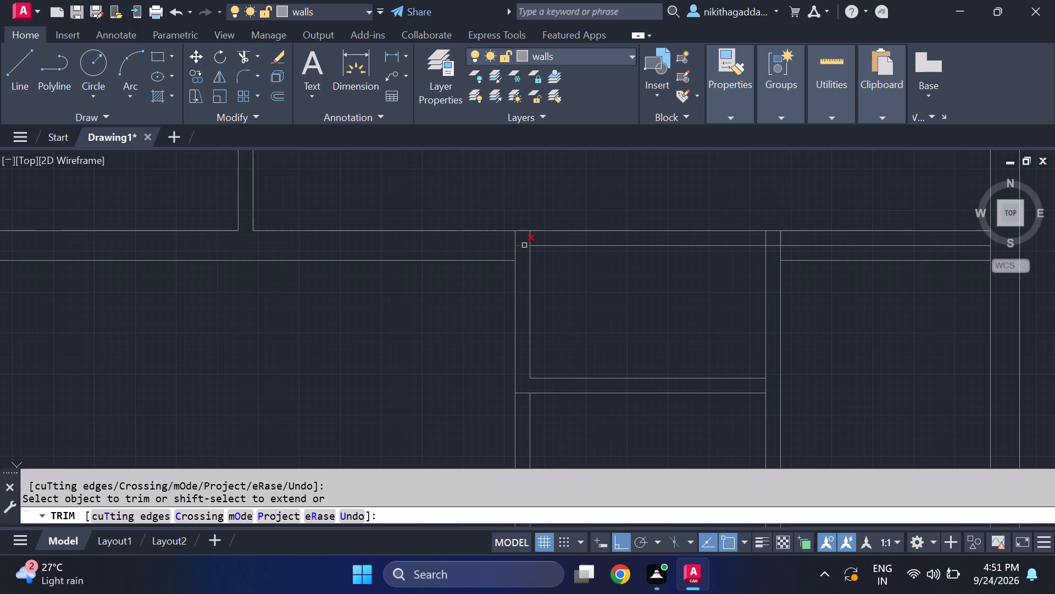
left_click(524, 245)
scroll(764, 293, "down", 3)
middle_click_drag(719, 310, 709, 309)
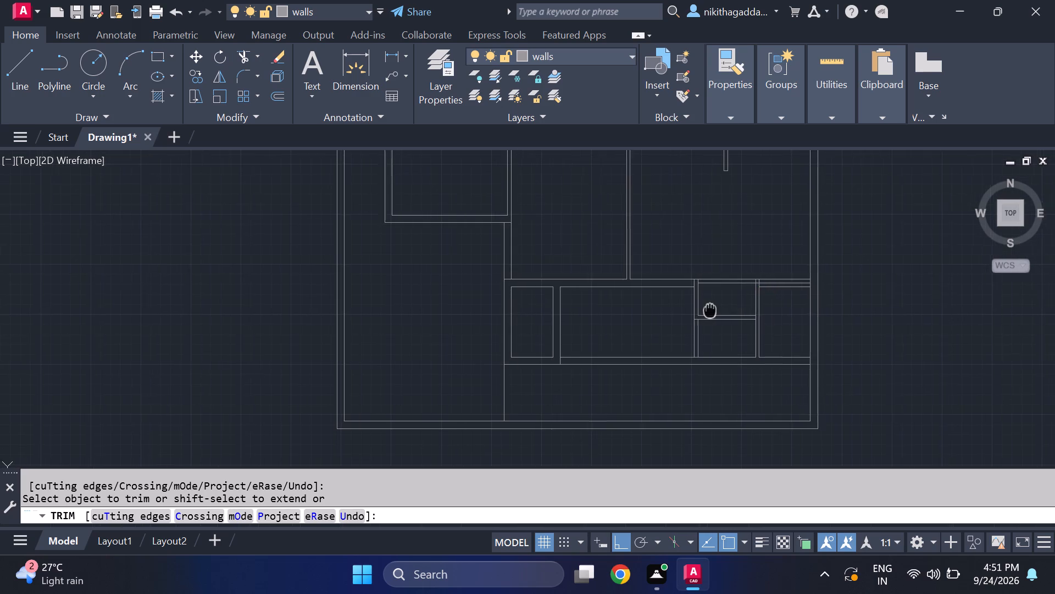
middle_click_drag(709, 309, 619, 314)
scroll(691, 302, "up", 3)
left_click(668, 256)
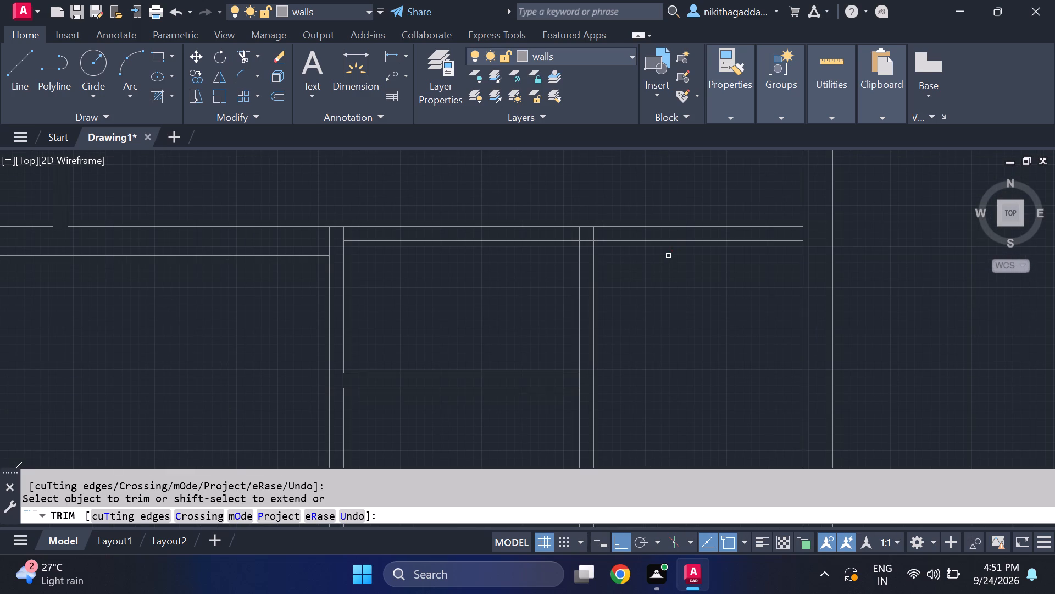
Trim the south wall's north face line between the two faces of the small stacked rooms' west wall.
scroll(673, 291, "down", 4)
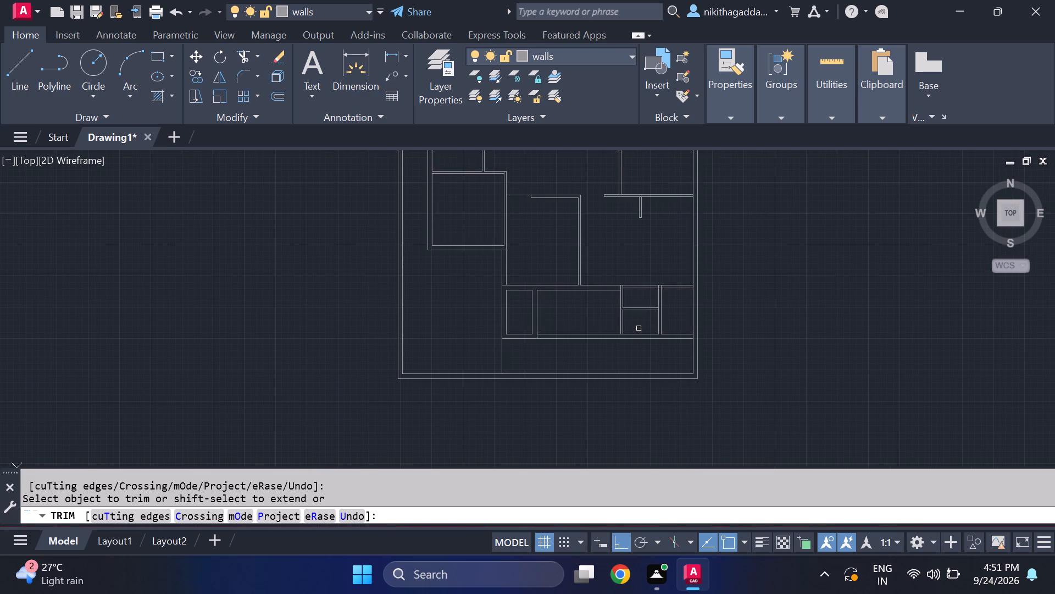
scroll(681, 272, "up", 2)
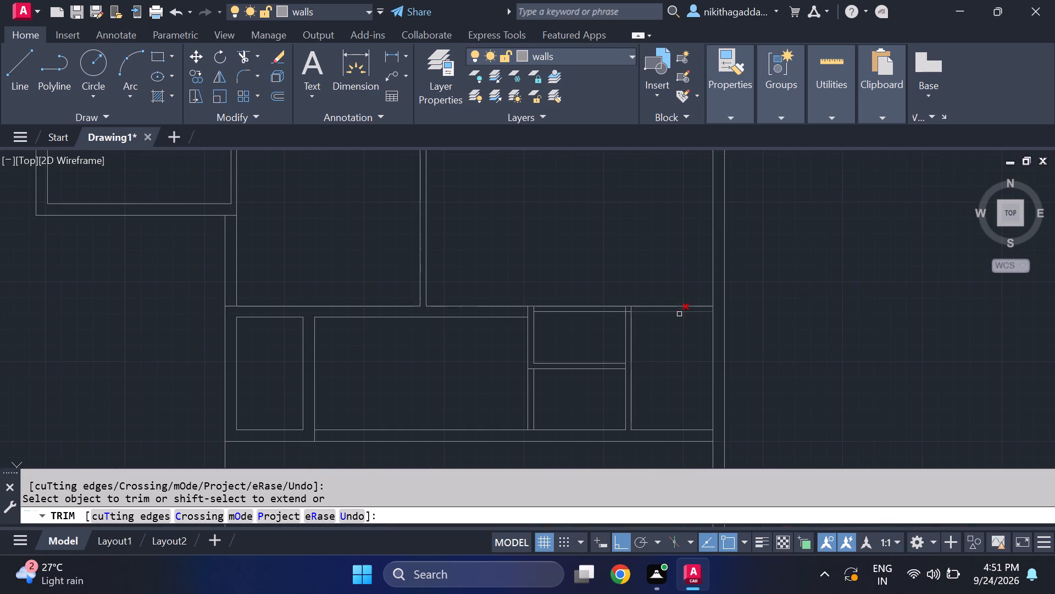
middle_click_drag(669, 339, 669, 271)
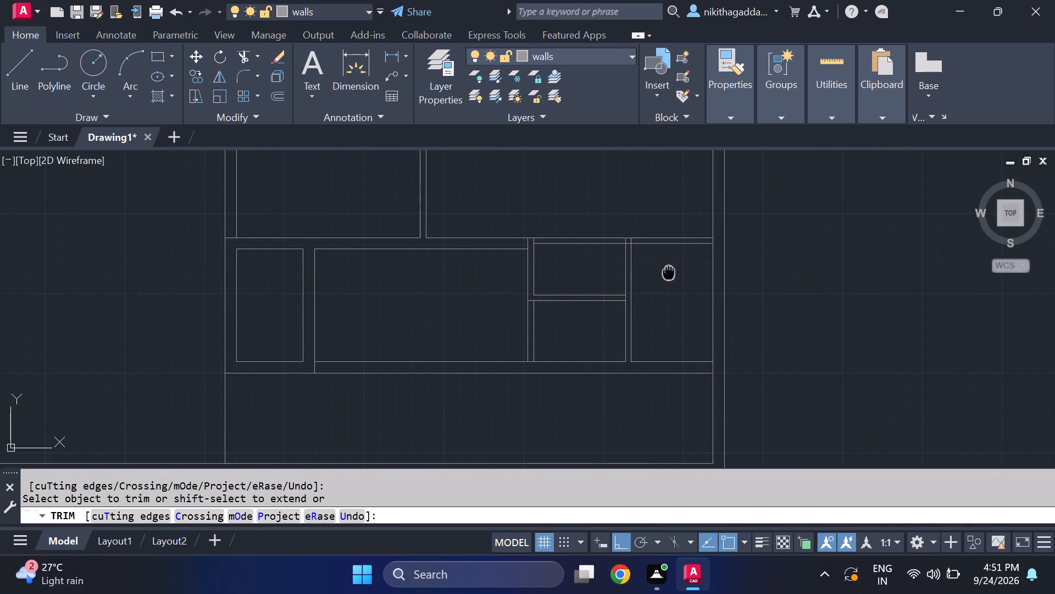
middle_click_drag(669, 271, 672, 250)
scroll(535, 346, "up", 2)
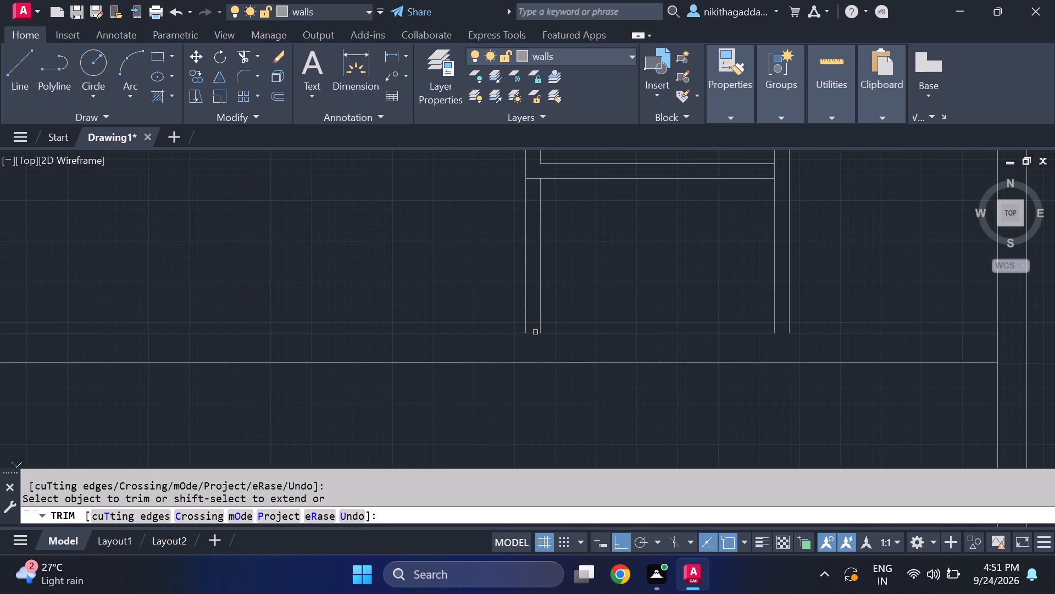
left_click(535, 333)
scroll(745, 351, "down", 3)
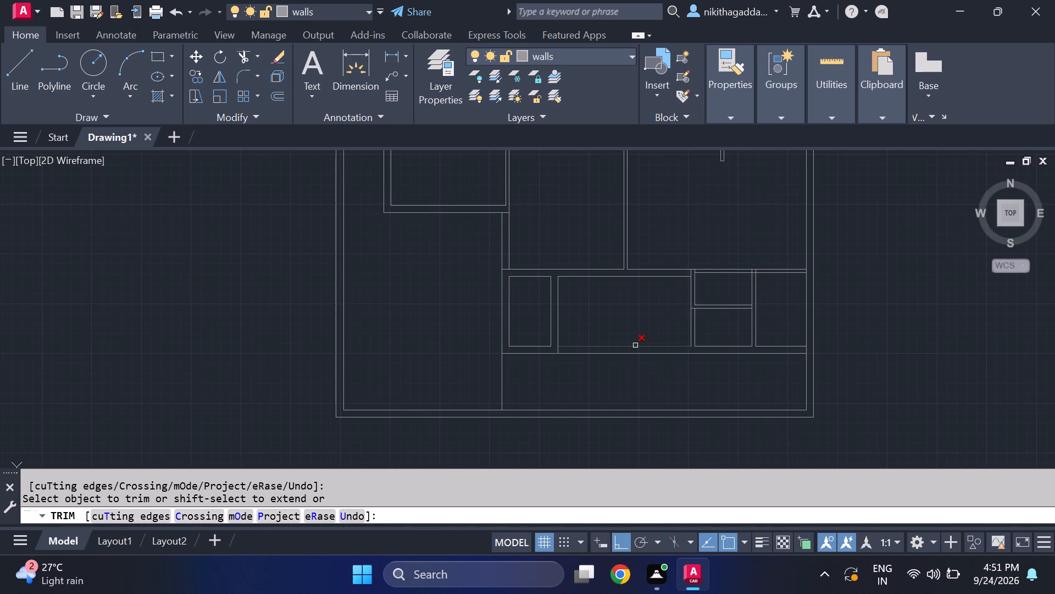
scroll(698, 305, "up", 2)
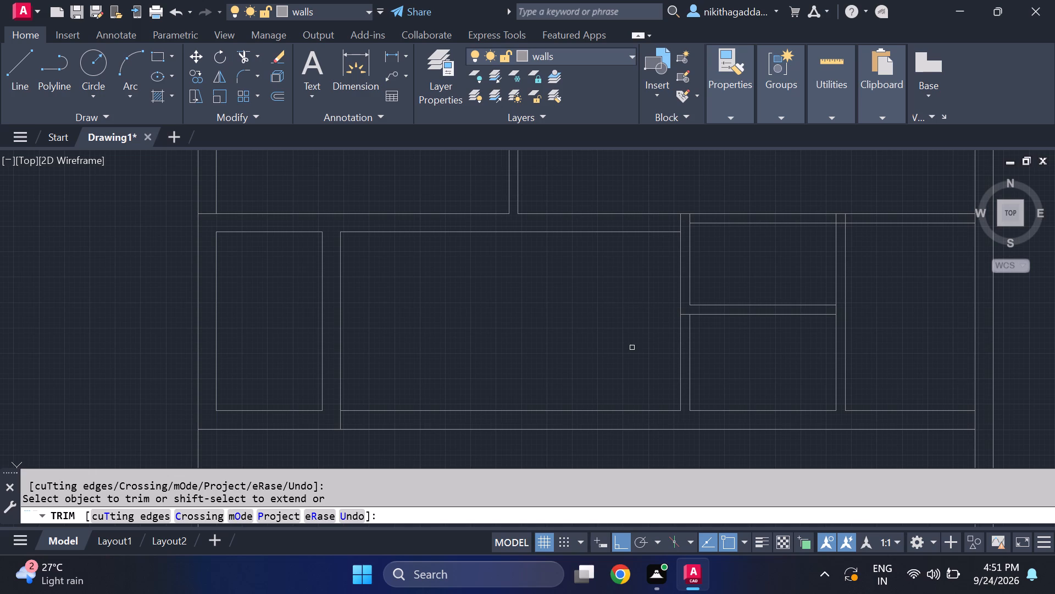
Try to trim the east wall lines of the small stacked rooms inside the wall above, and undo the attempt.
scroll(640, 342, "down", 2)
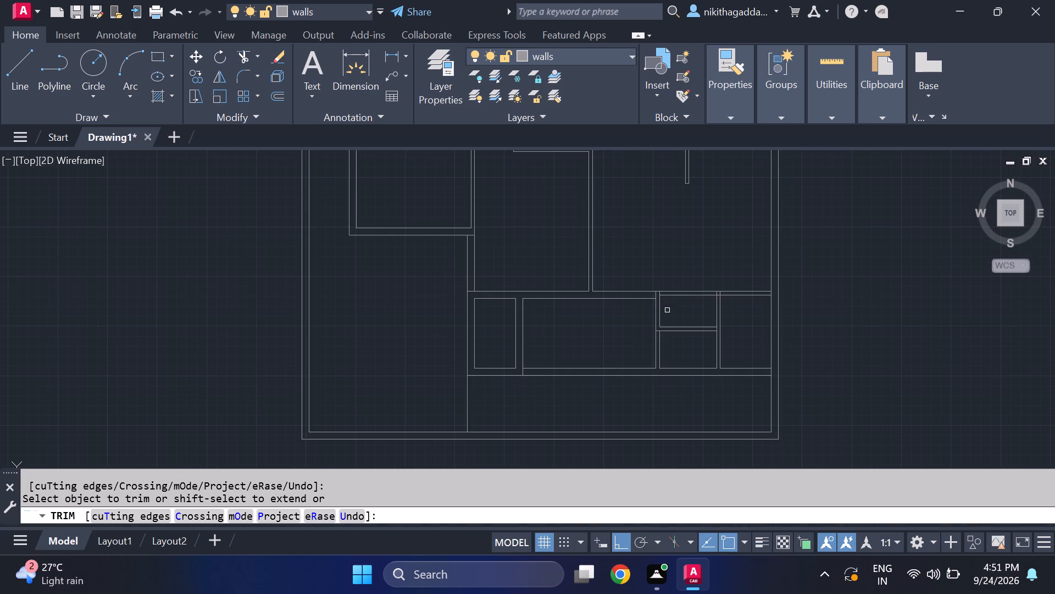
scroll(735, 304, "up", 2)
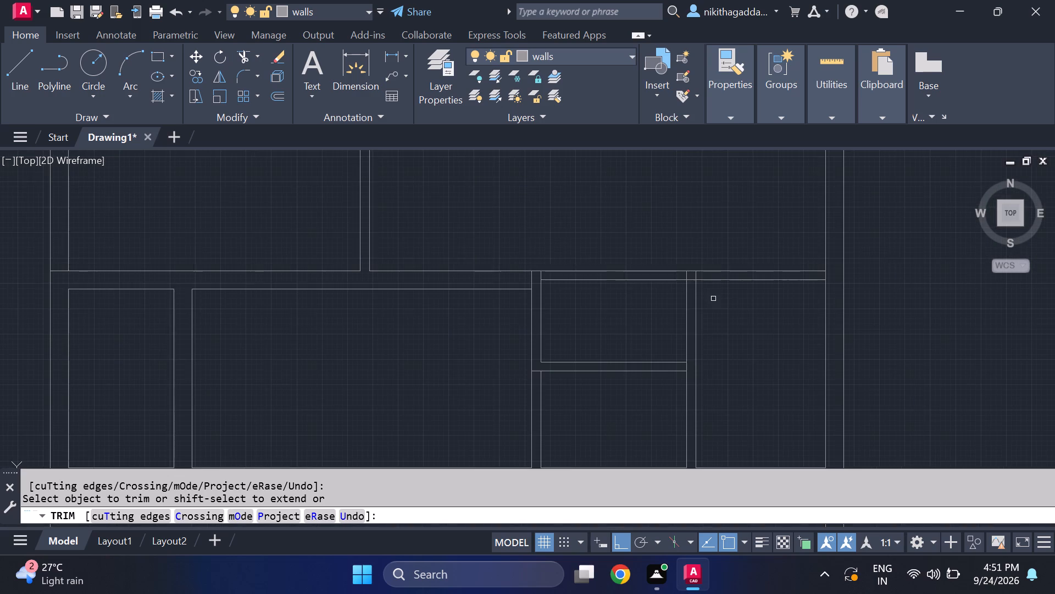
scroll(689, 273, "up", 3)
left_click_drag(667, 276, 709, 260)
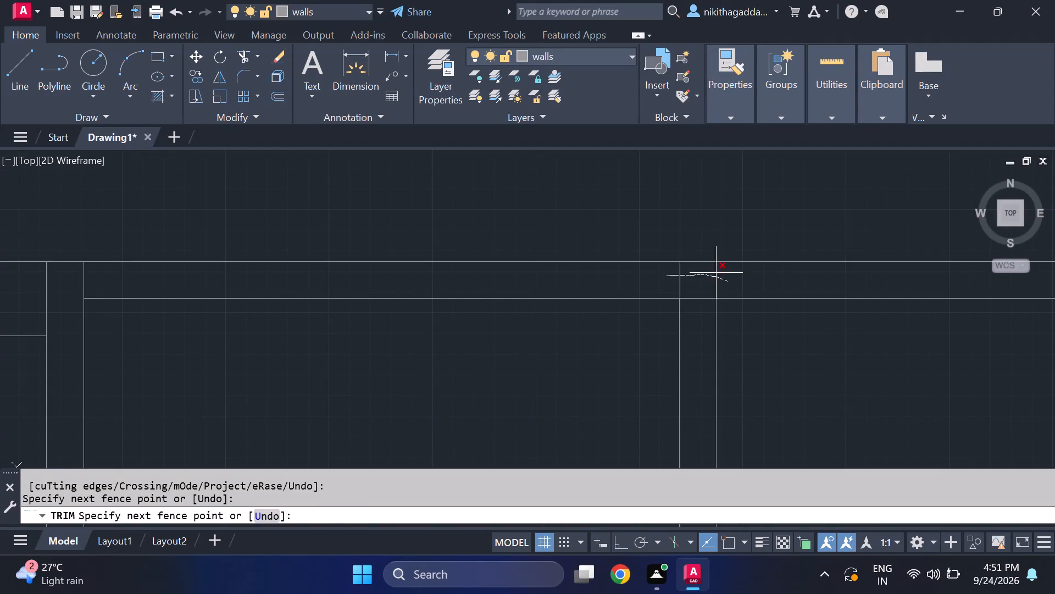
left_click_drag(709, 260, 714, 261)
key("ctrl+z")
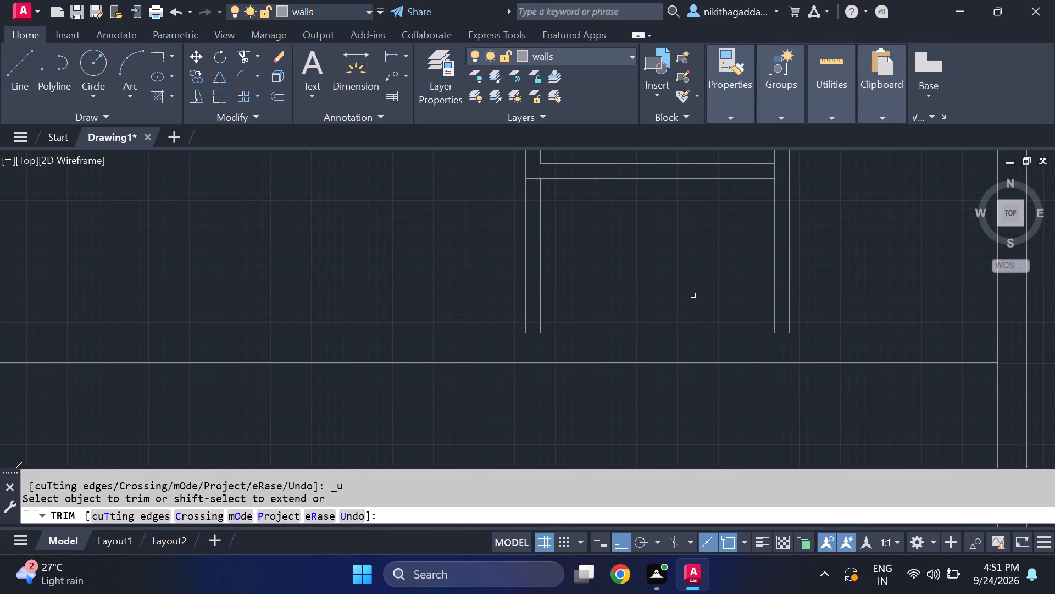
Trim the stacked rooms' east wall lines inside the wall above, plus that wall's south face line between them.
middle_click_drag(706, 289, 663, 369)
scroll(662, 372, "down", 1)
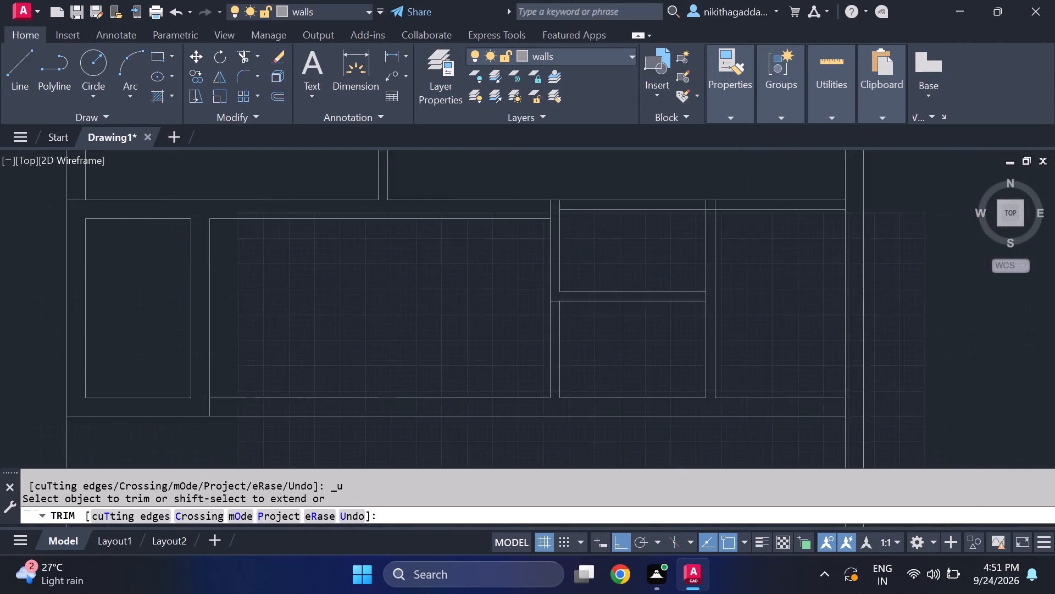
scroll(662, 372, "down", 1)
scroll(700, 272, "up", 4)
left_click_drag(621, 266, 631, 266)
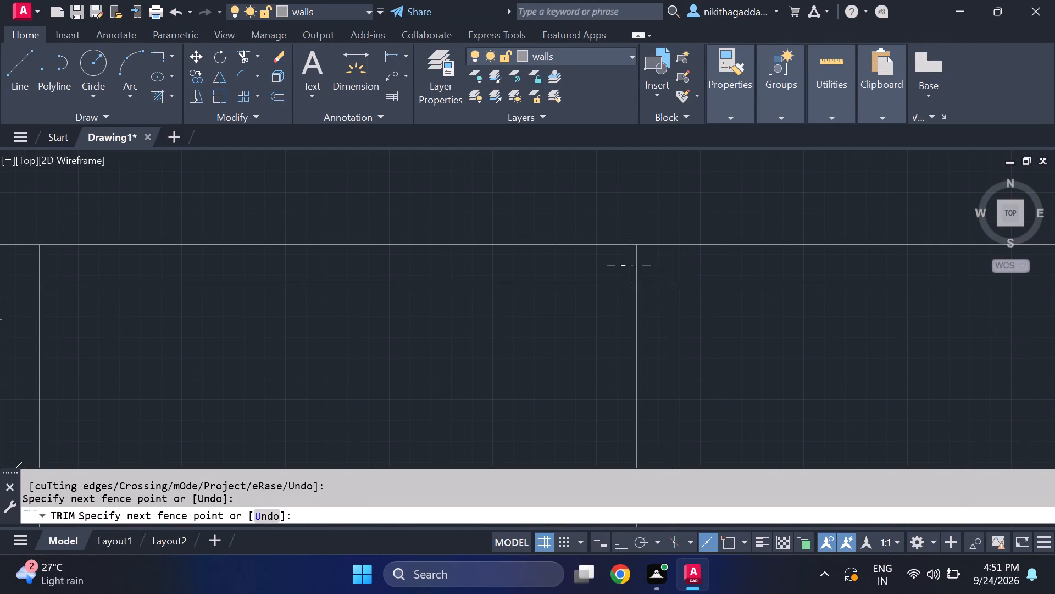
left_click_drag(631, 266, 701, 260)
left_click(660, 284)
left_click(659, 281)
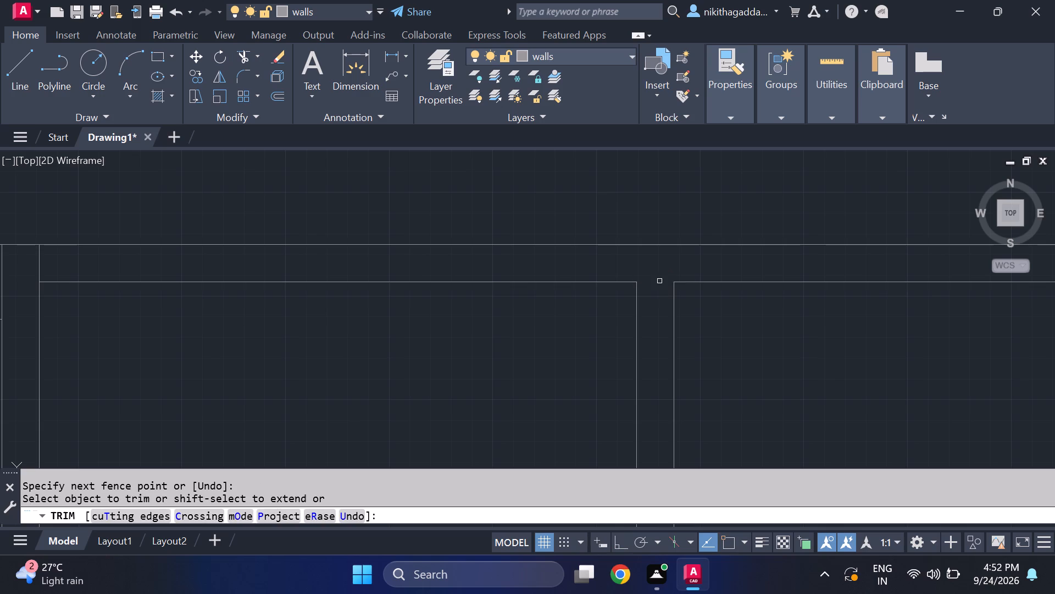
scroll(671, 290, "down", 4)
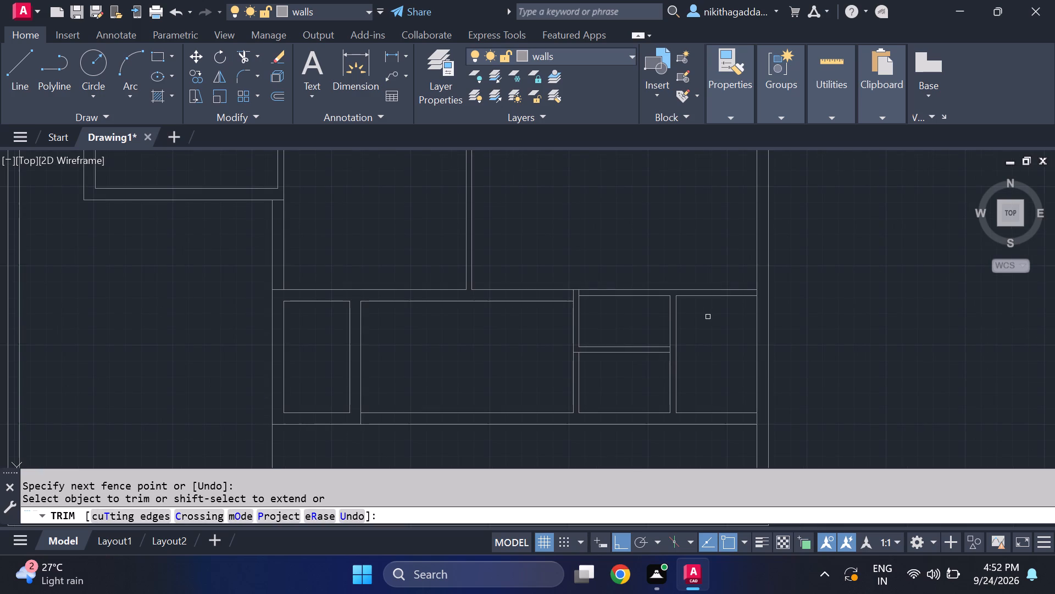
key("Escape")
Extend the east face line of the stacked rooms' east wall north to the north face of the wall above.
type("ex")
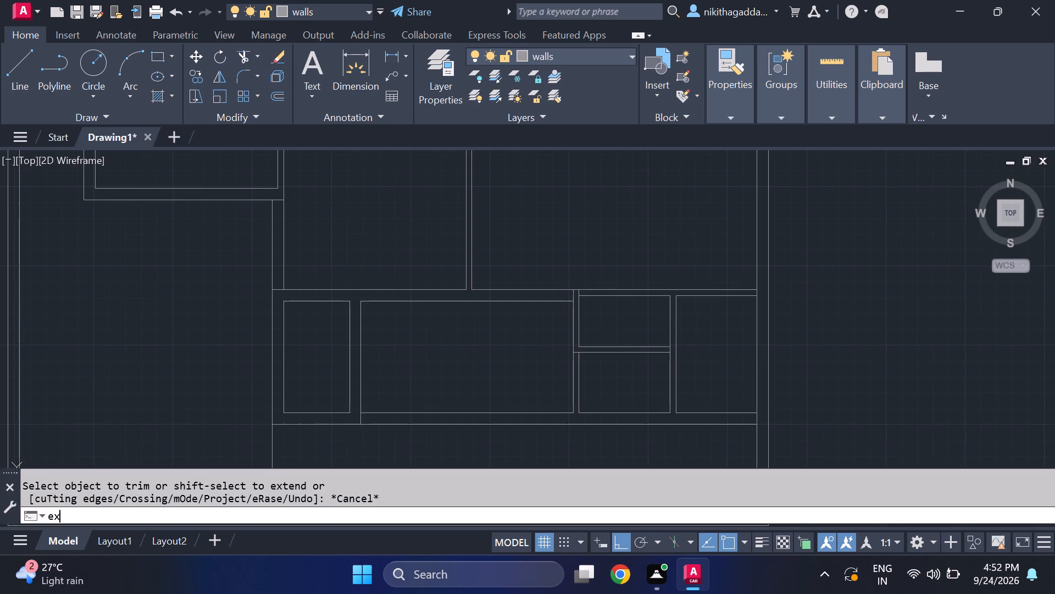
key("Return")
scroll(692, 309, "up", 2)
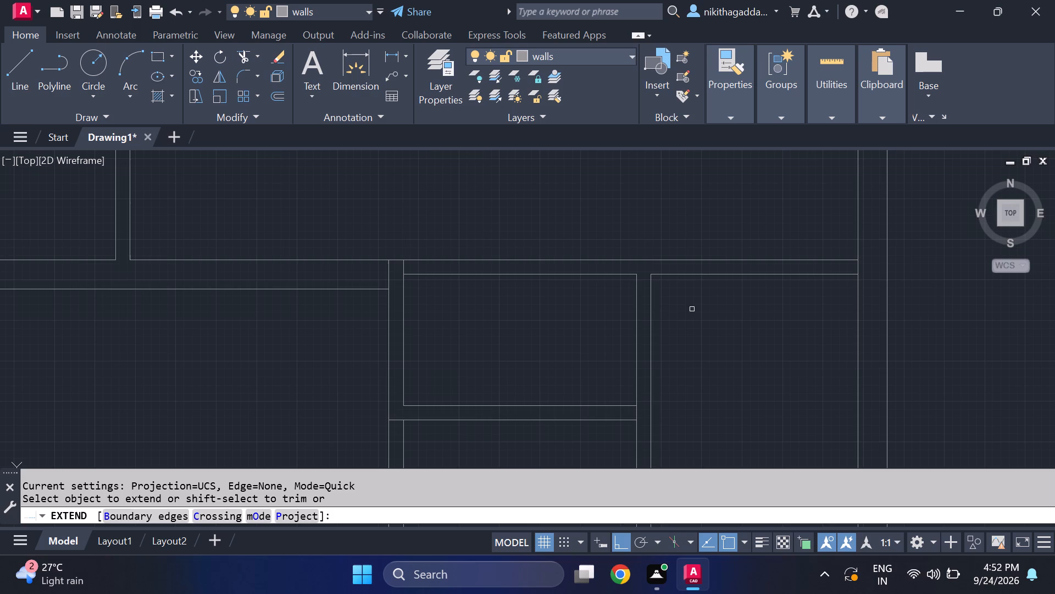
left_click(648, 312)
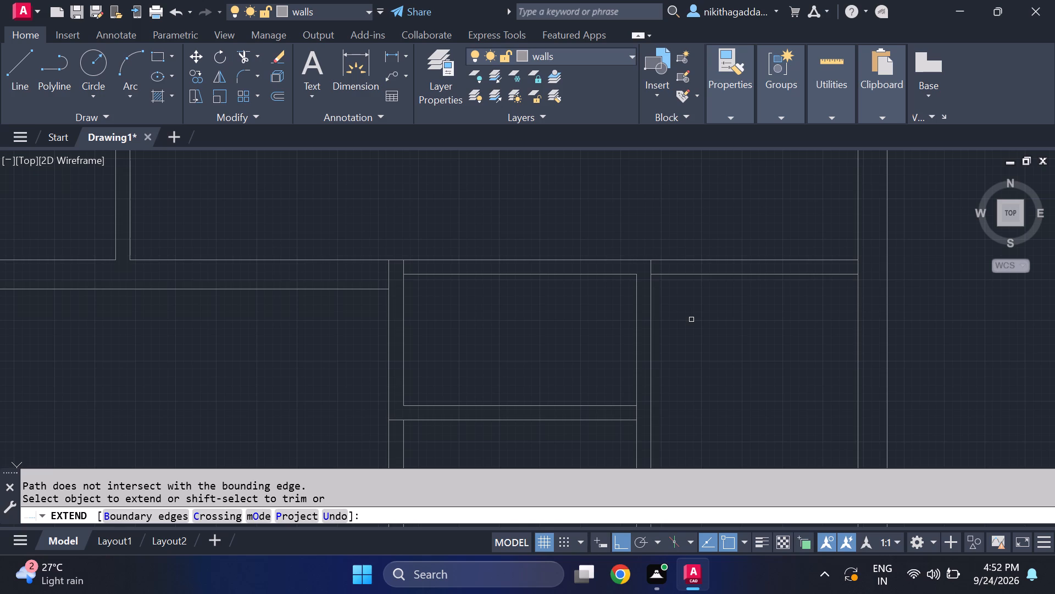
key("Escape")
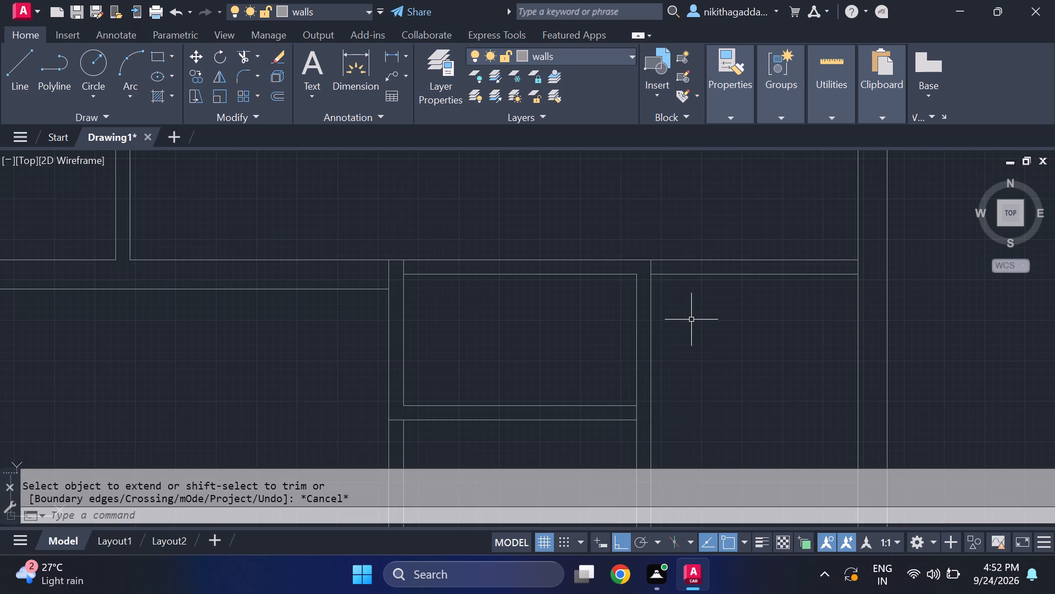
Look over the whole floor plan, examining the wall lines and junctions from the south rooms up to the north rooms.
scroll(641, 335, "down", 1)
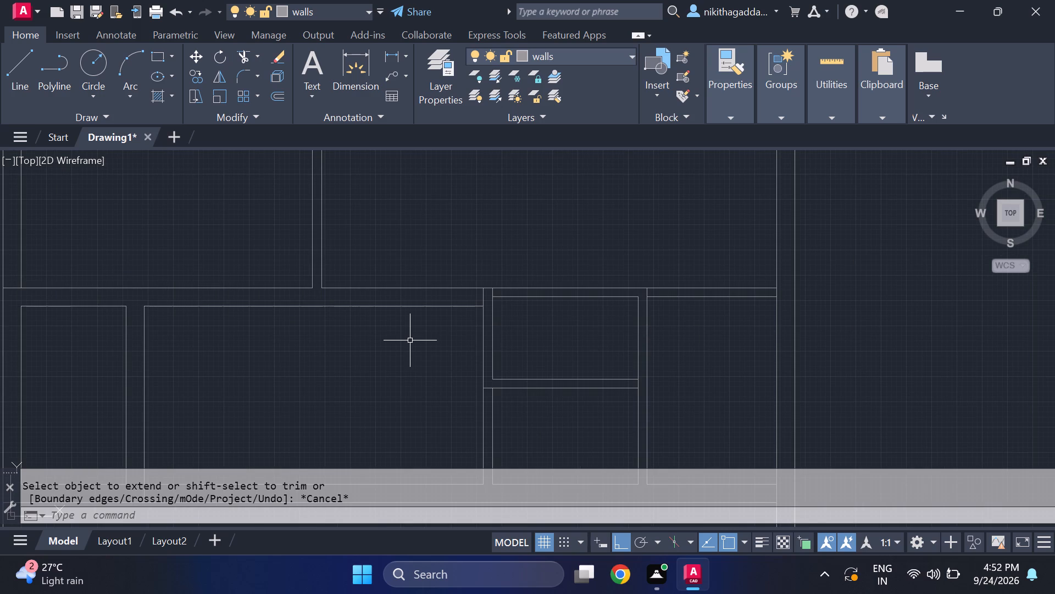
scroll(409, 340, "down", 3)
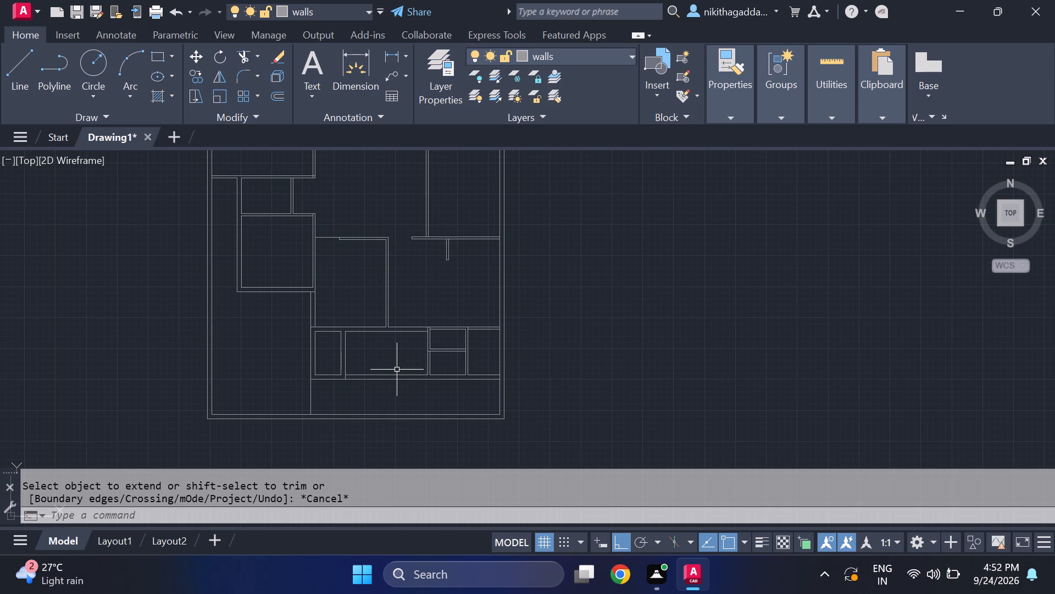
middle_click_drag(409, 386, 433, 300)
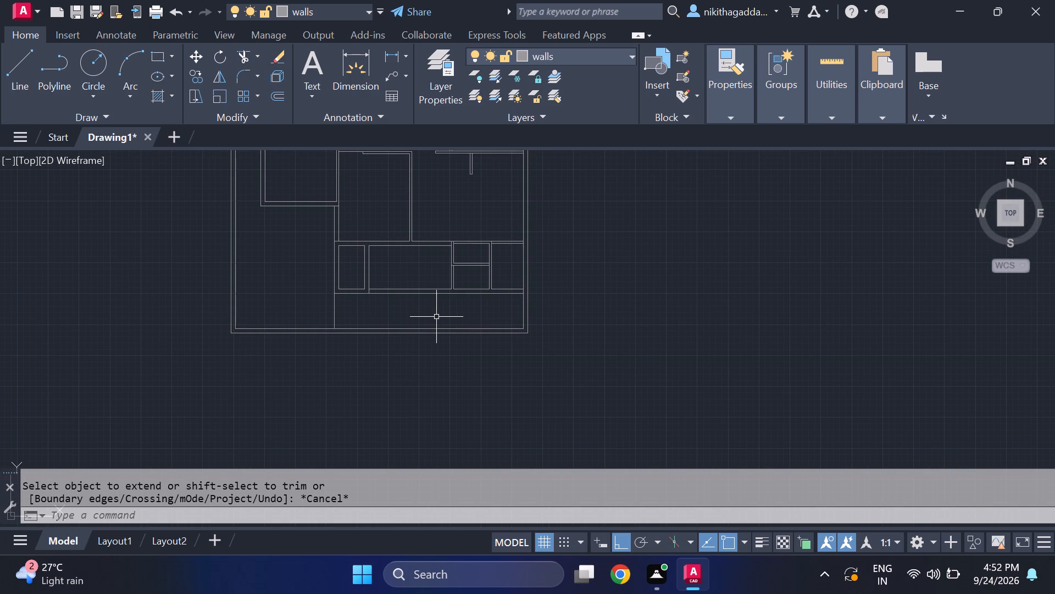
scroll(436, 317, "up", 1)
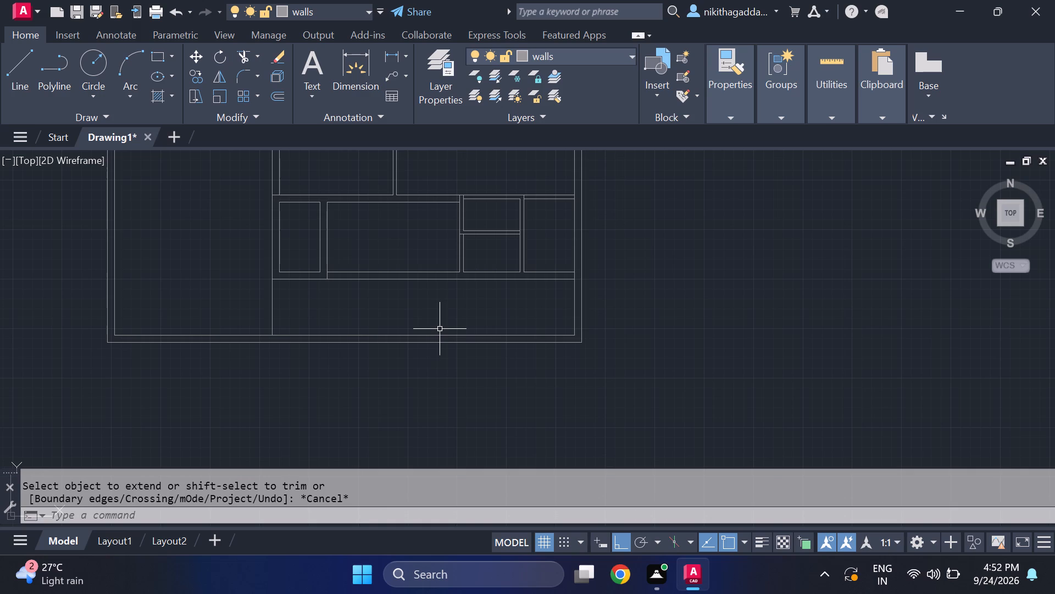
scroll(445, 329, "down", 2)
scroll(445, 328, "up", 1)
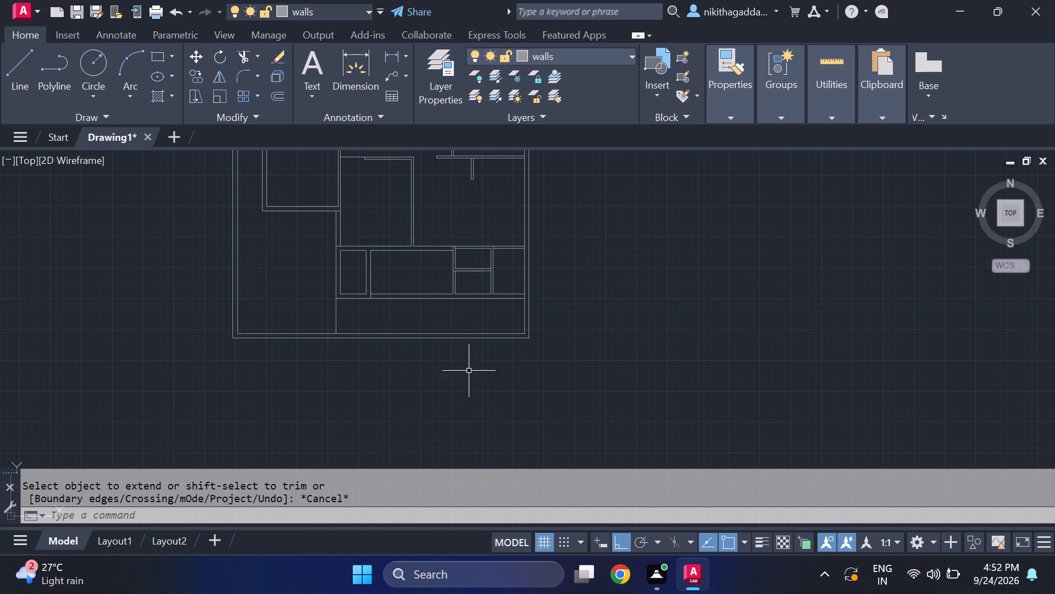
middle_click_drag(424, 289, 471, 421)
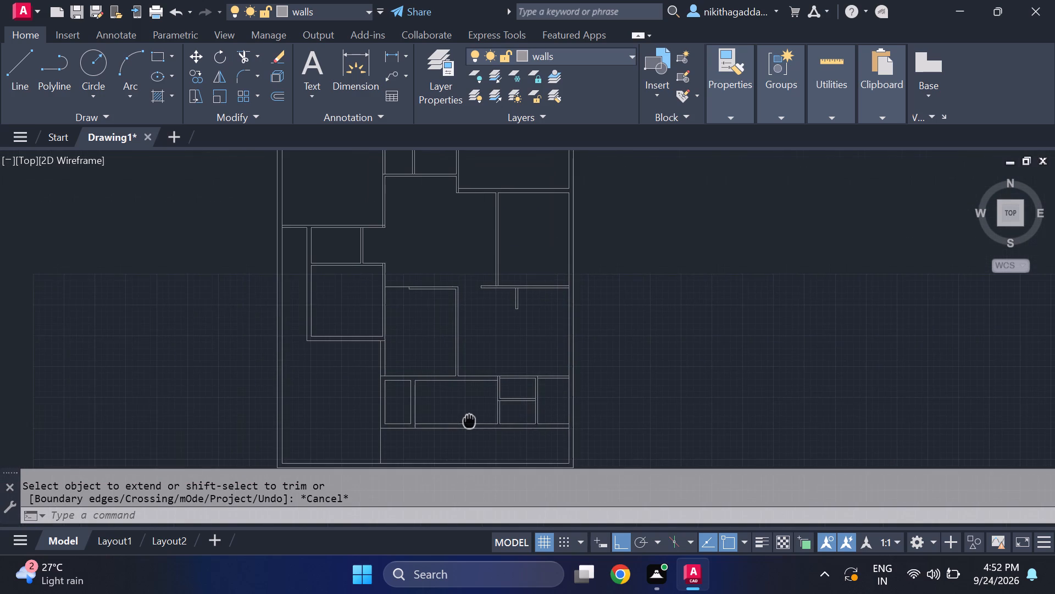
middle_click_drag(471, 421, 480, 380)
middle_click_drag(419, 302, 399, 400)
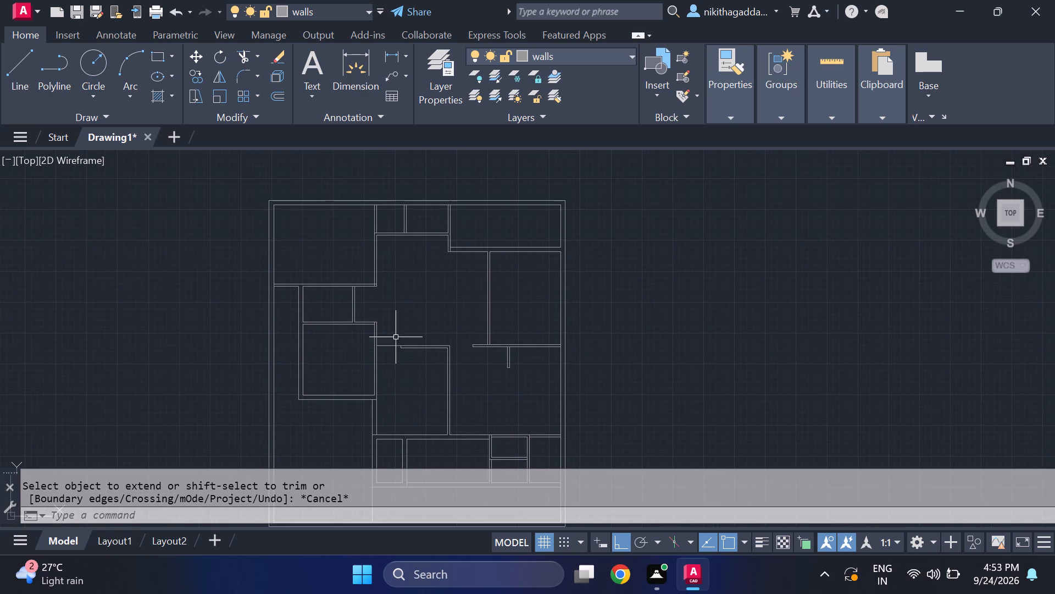
scroll(374, 221, "up", 3)
scroll(373, 232, "down", 3)
middle_click_drag(524, 393, 527, 283)
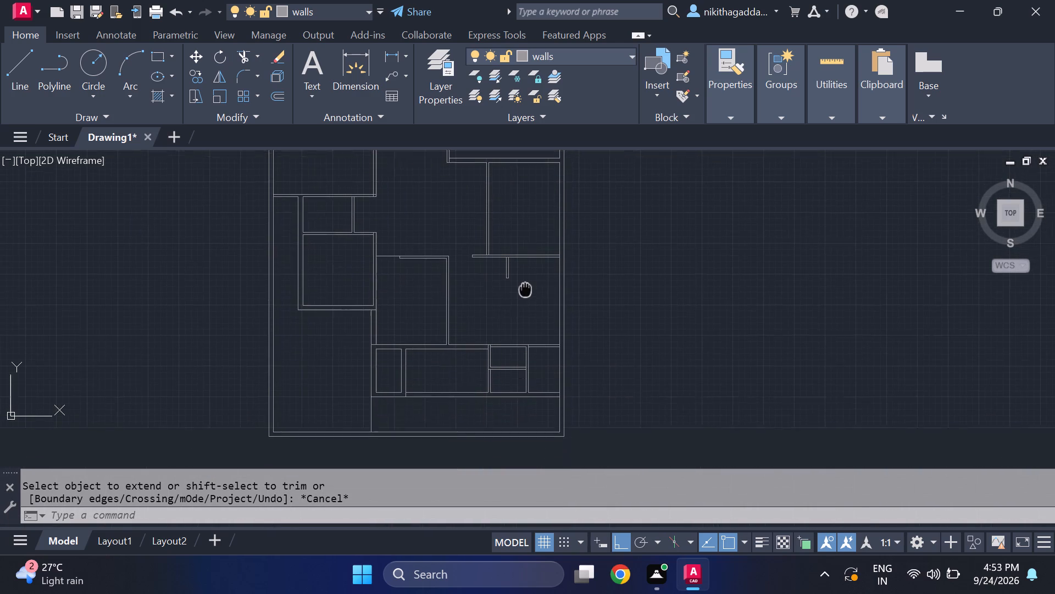
middle_click_drag(527, 283, 534, 343)
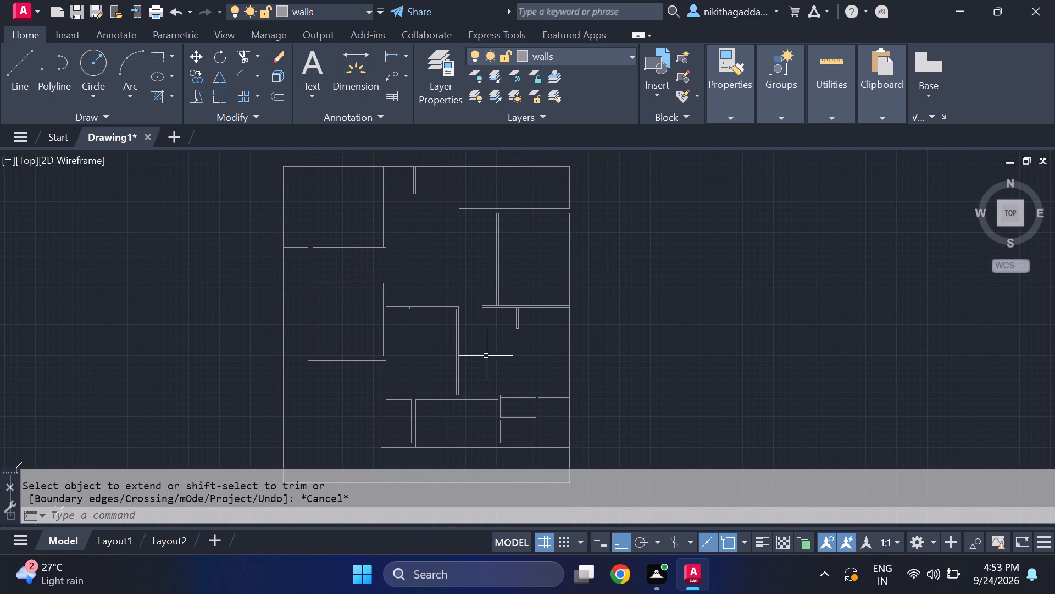
middle_click_drag(409, 370, 383, 365)
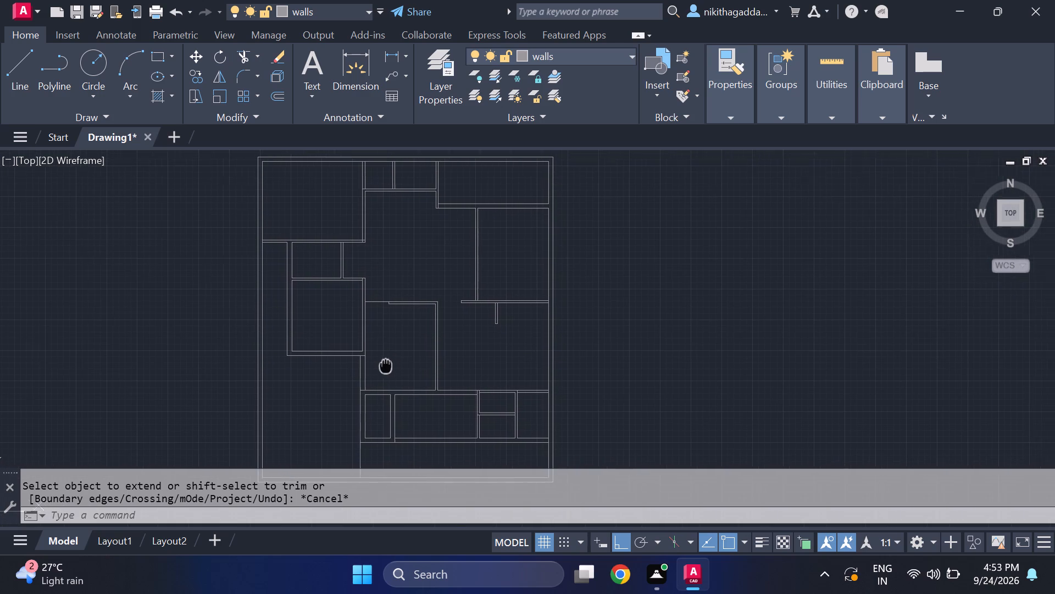
middle_click_drag(383, 365, 336, 374)
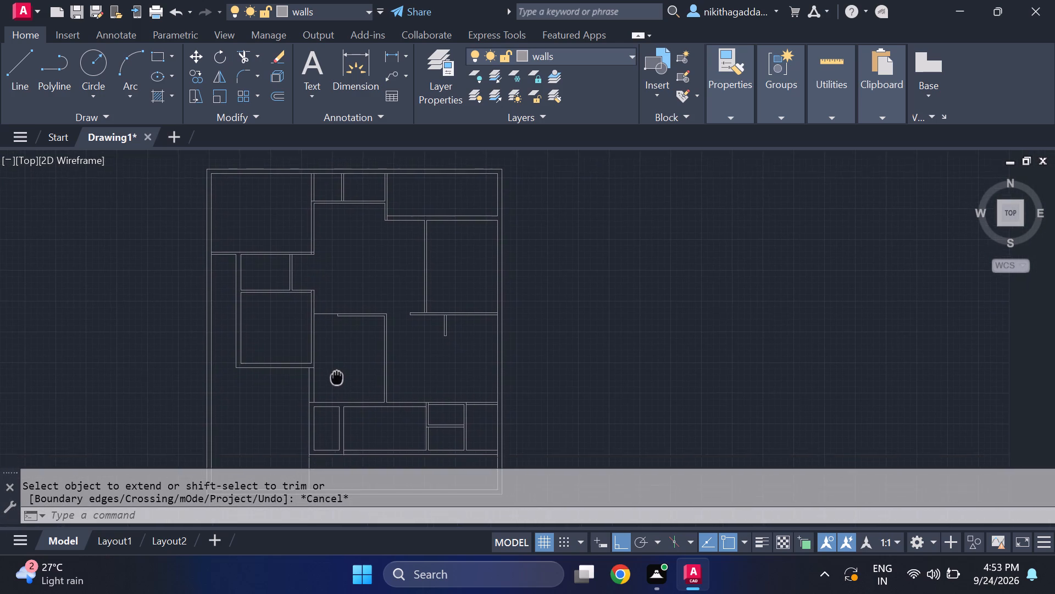
middle_click_drag(336, 374, 337, 380)
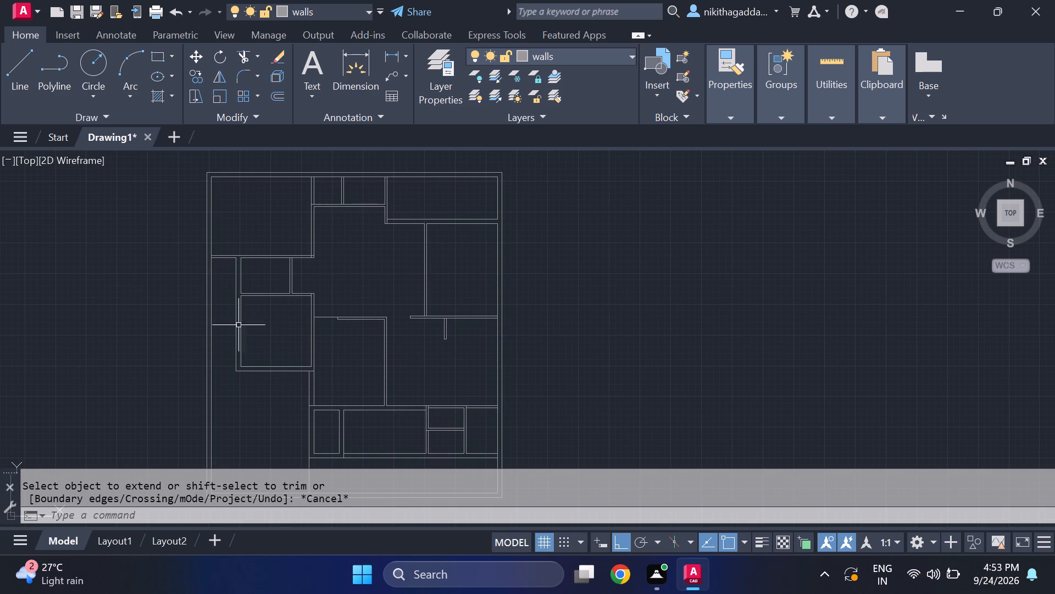
Extend the west face line of the small western room's west wall north to the north face of the northwest room's south wall.
scroll(220, 251, "up", 2)
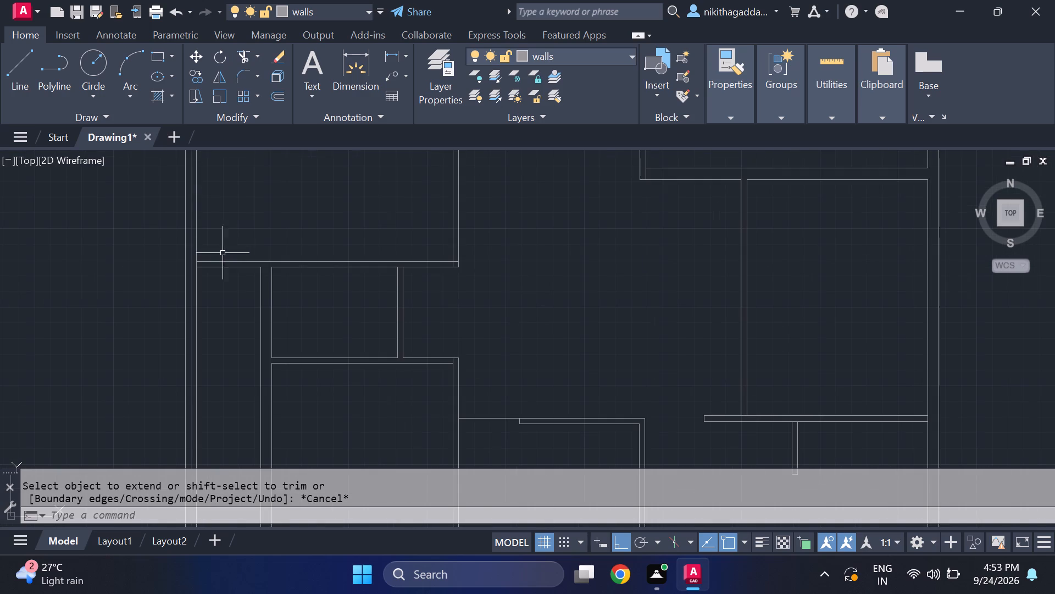
scroll(271, 277, "up", 1)
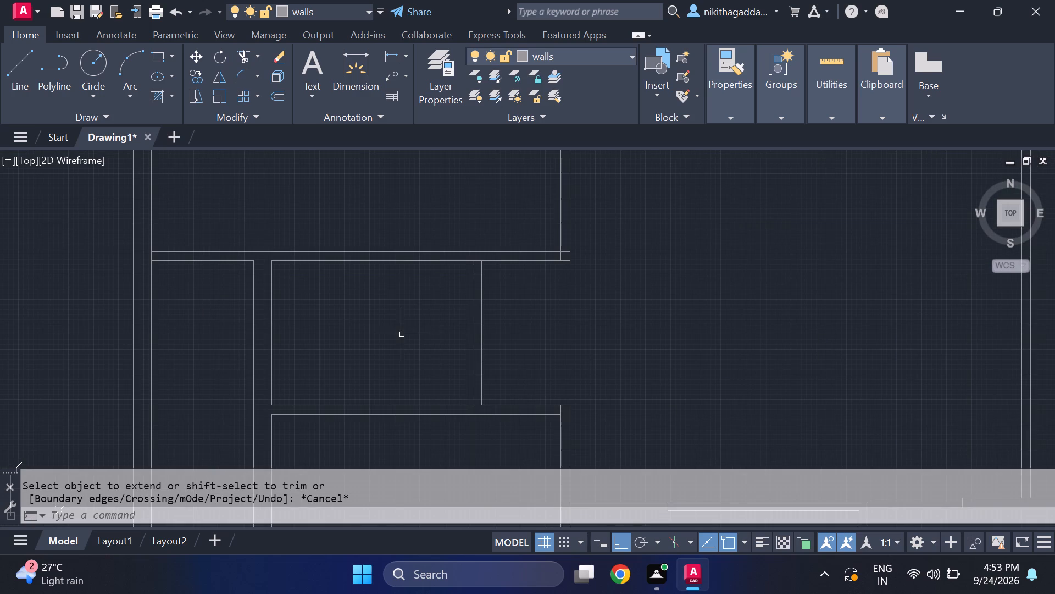
type("ex")
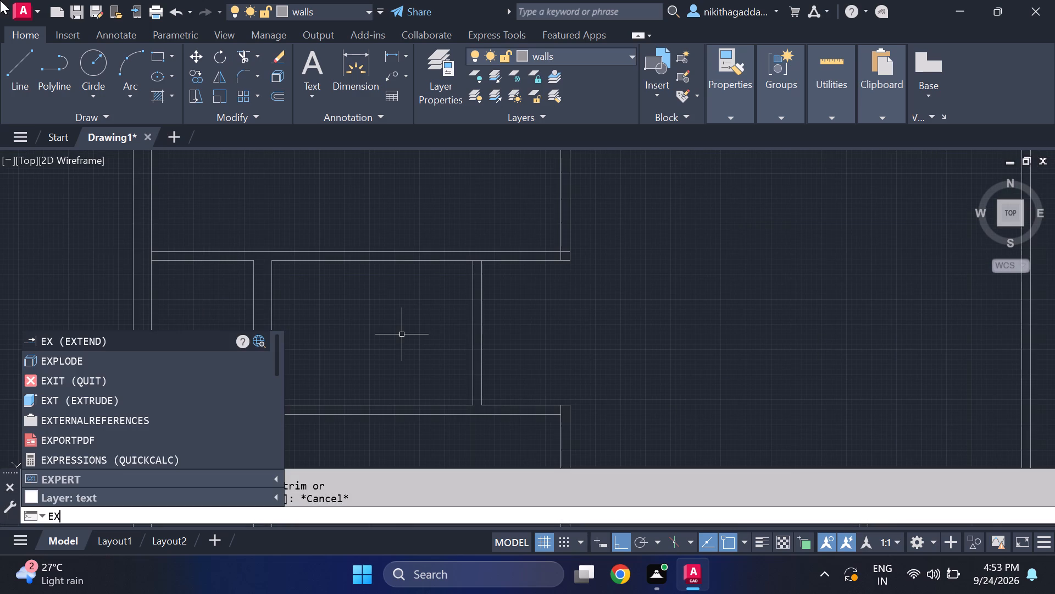
left_click(115, 342)
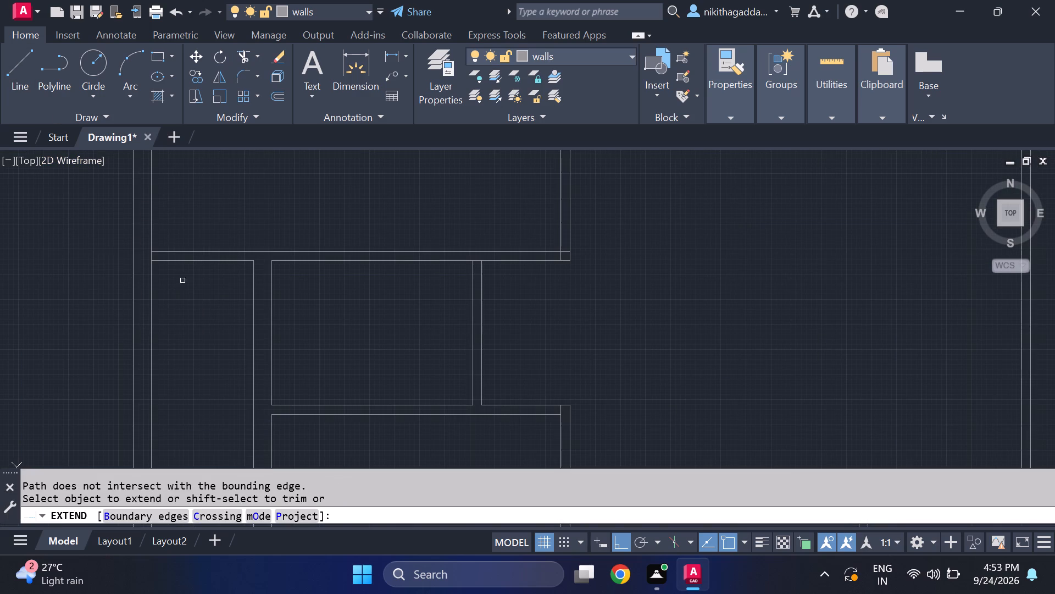
left_click(254, 288)
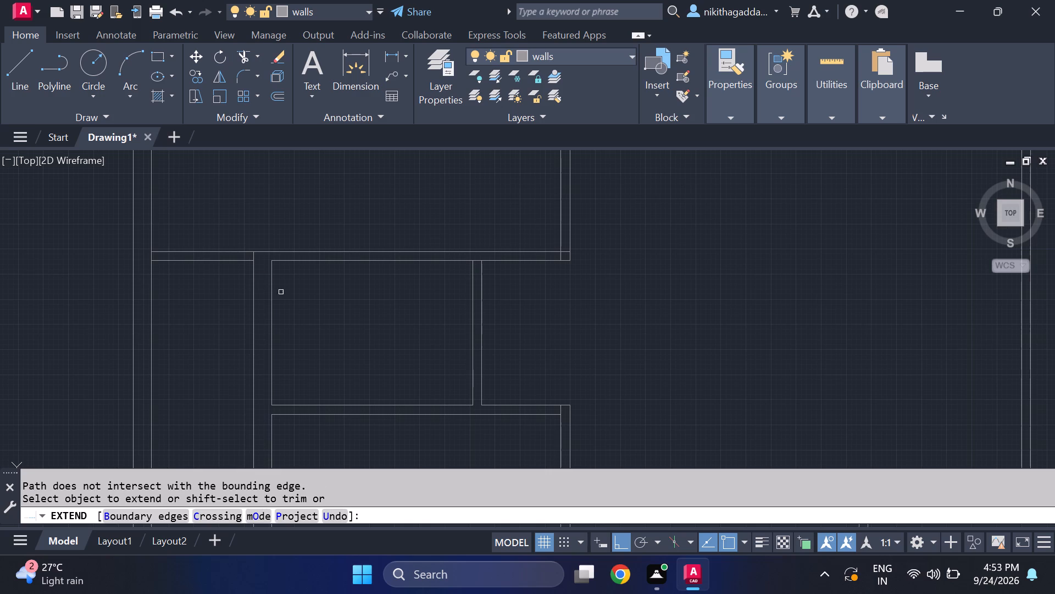
key("Escape")
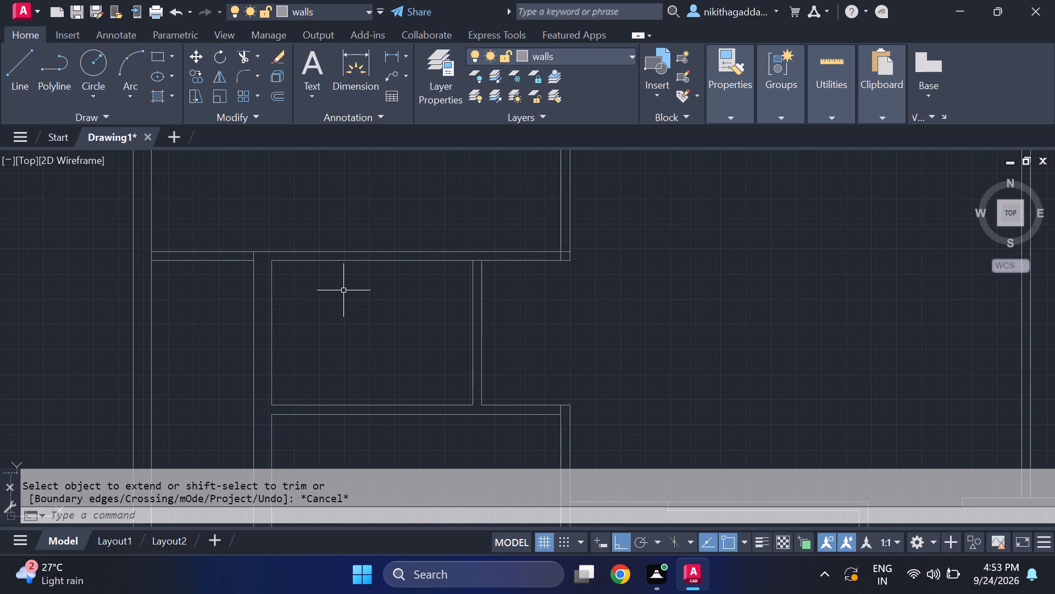
Hatch the northwest room's south wall segment west of the small western room, using hatch colour 99,100,102.
type("hatch")
key("Return")
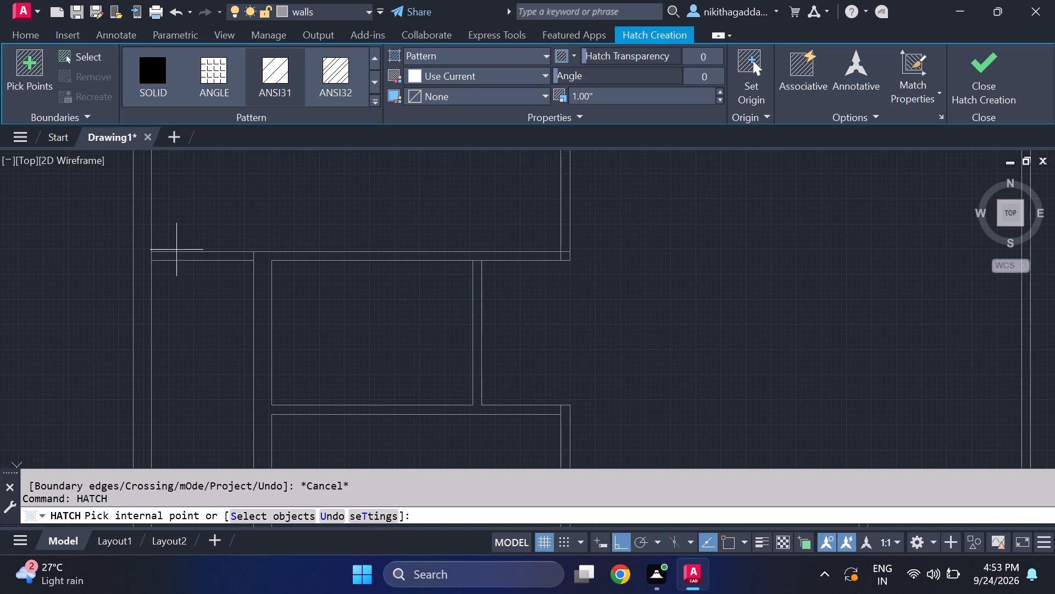
left_click(512, 73)
left_click(416, 166)
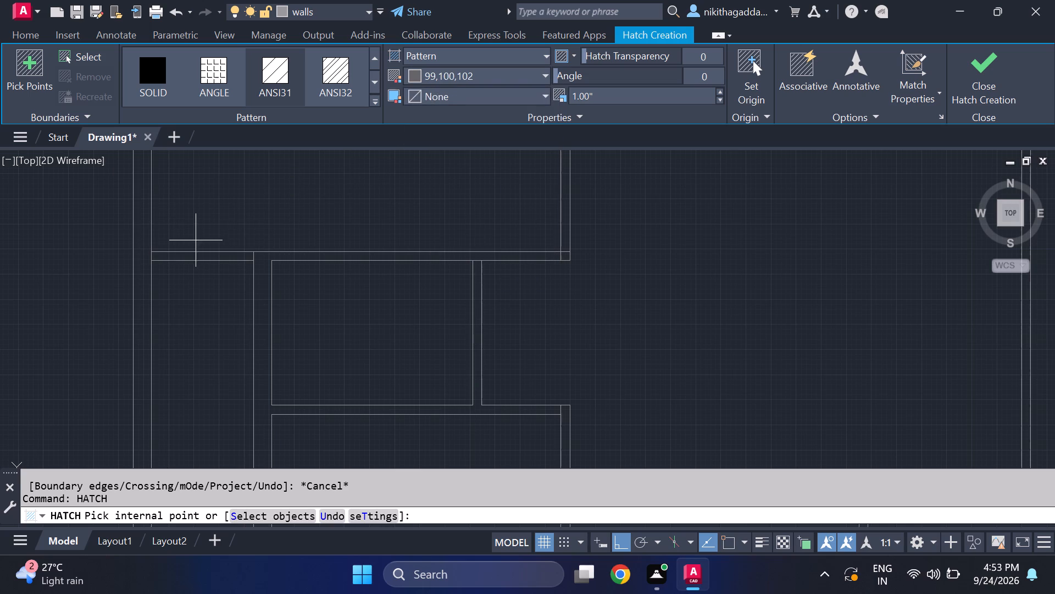
left_click(178, 255)
scroll(570, 213, "down", 2)
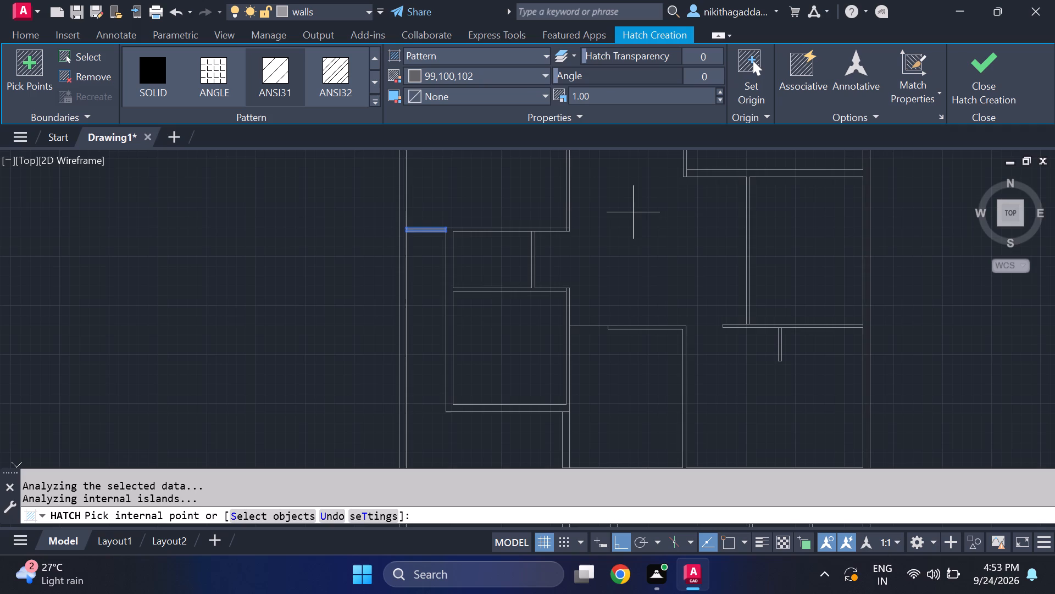
middle_click_drag(633, 212, 595, 282)
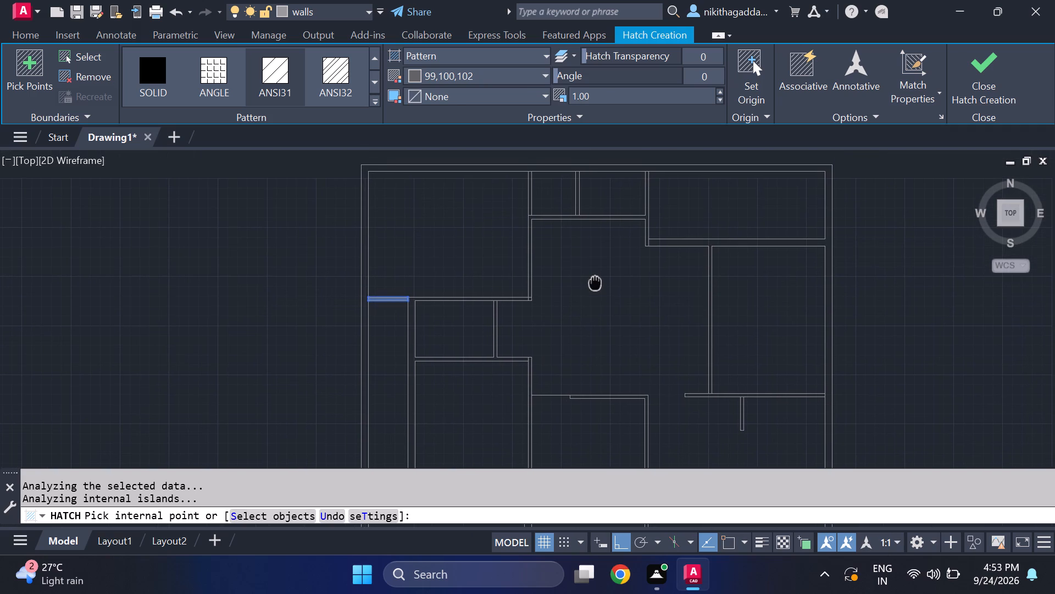
middle_click_drag(595, 282, 582, 312)
middle_click(581, 314)
middle_click_drag(578, 318, 505, 358)
middle_click_drag(491, 361, 459, 369)
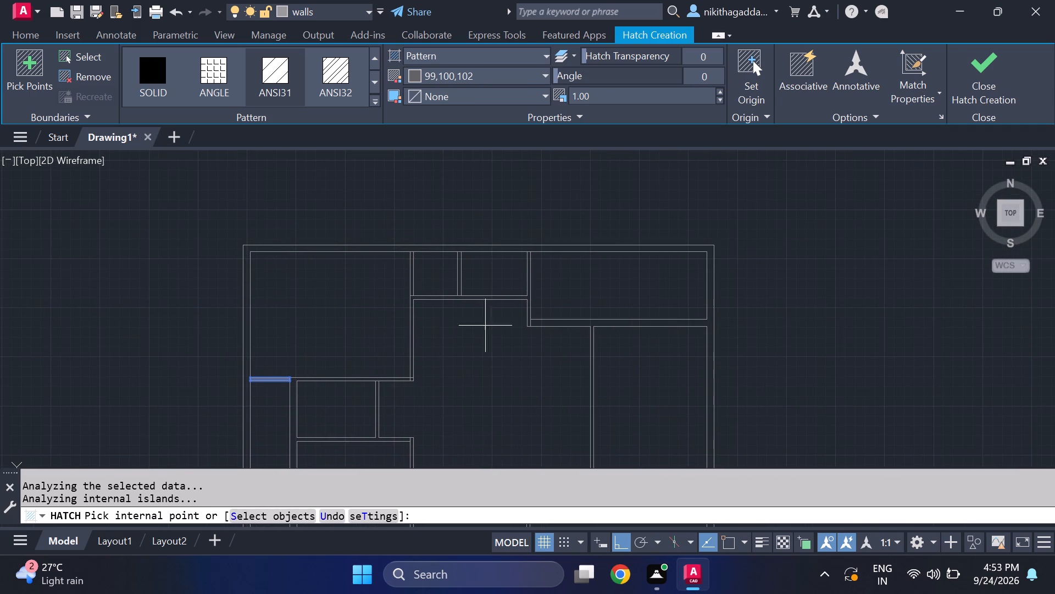
key("Return")
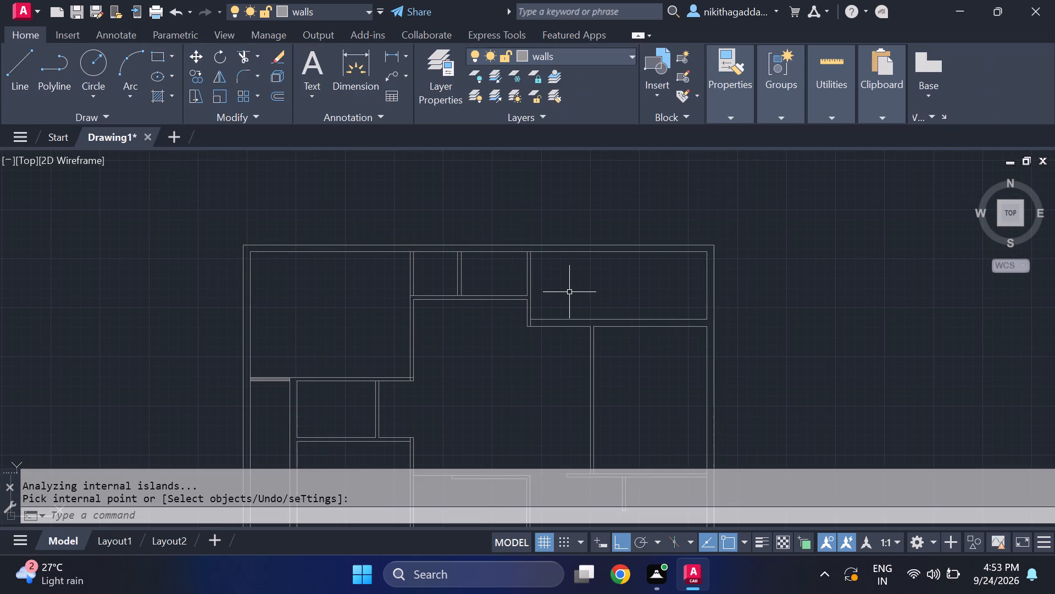
Draw a short horizontal line across the wall between the small north rooms and the northeast room, closing off its northern part.
scroll(540, 255, "up", 1)
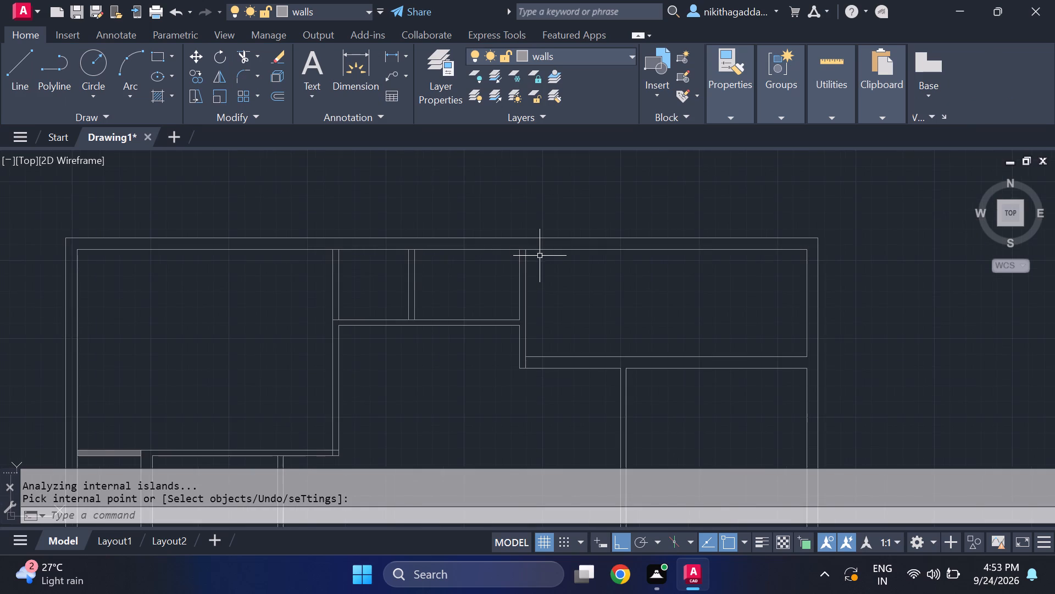
scroll(552, 295, "up", 2)
key("l")
key("Return")
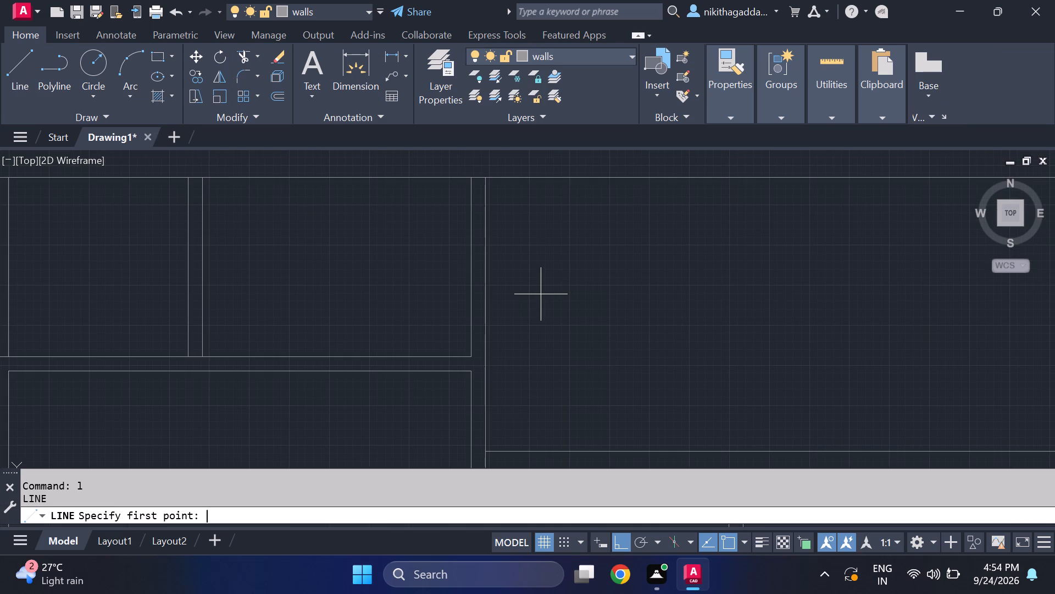
left_click(471, 265)
left_click(490, 268)
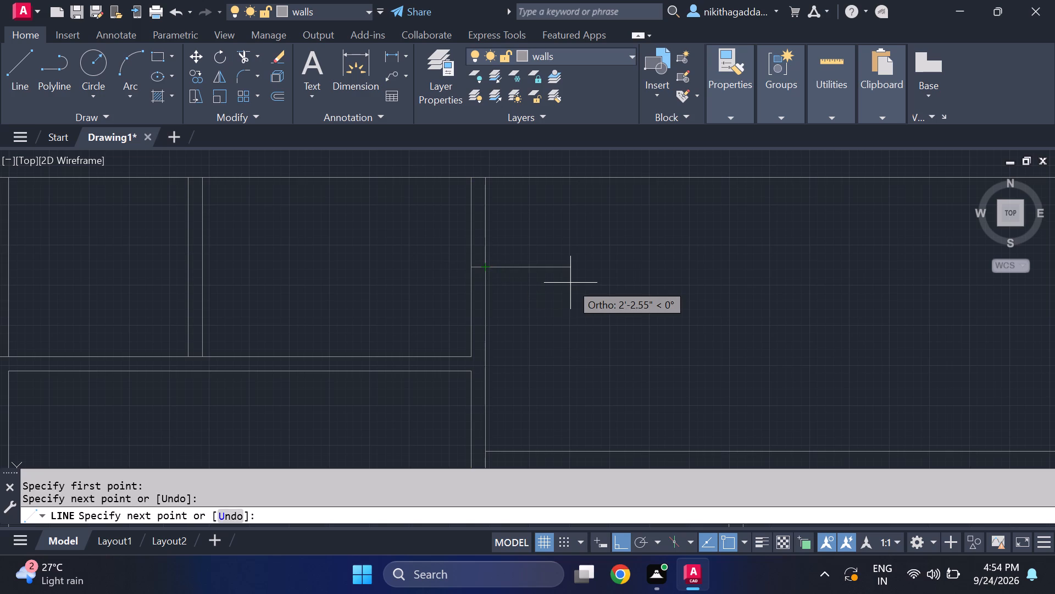
key("Escape")
Fill the closed-off northern part of the wall west of the northeast room with a SOLID hatch.
type("hatch")
key("Return")
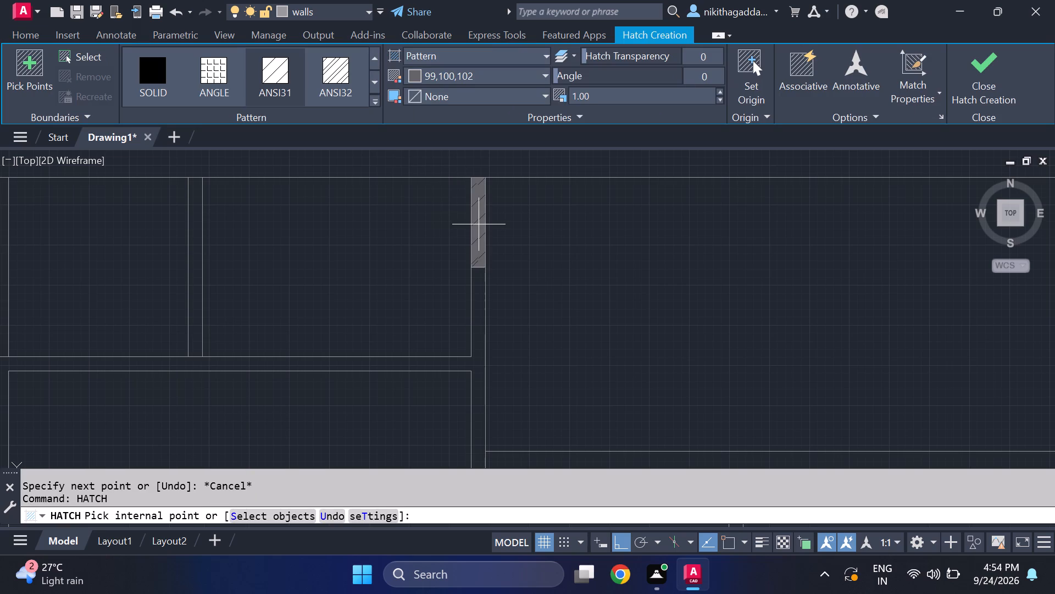
left_click(157, 82)
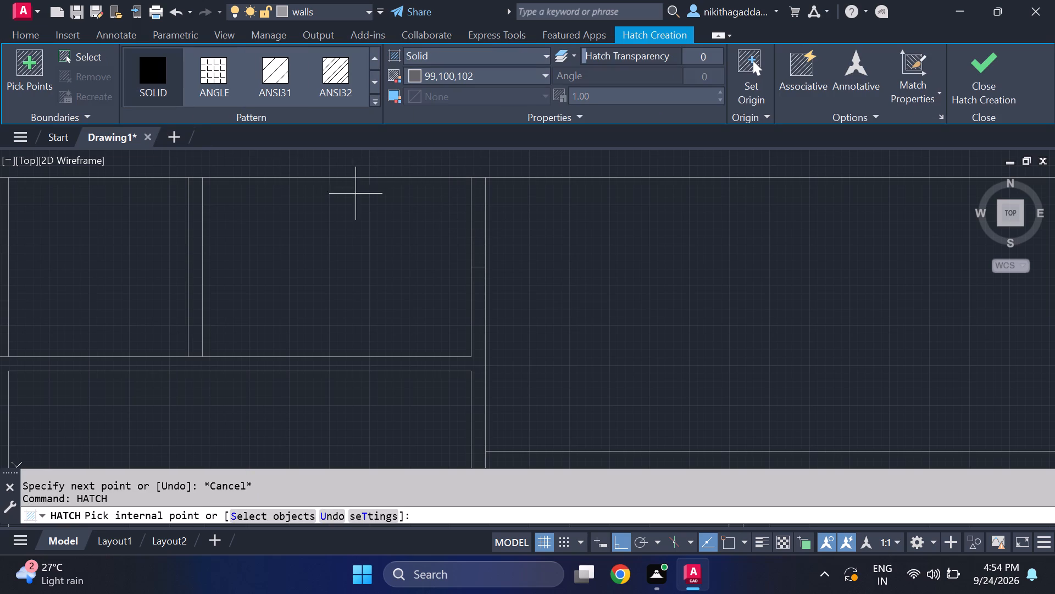
left_click(480, 221)
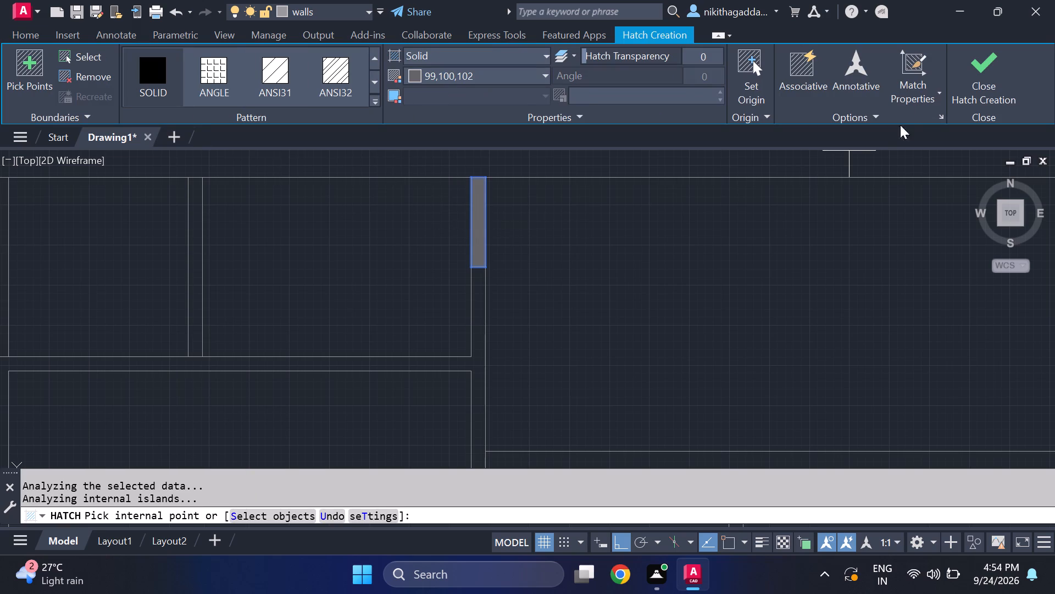
left_click(998, 60)
Change the hatch in the northwest room's south wall segment to the SOLID pattern.
scroll(623, 345, "down", 4)
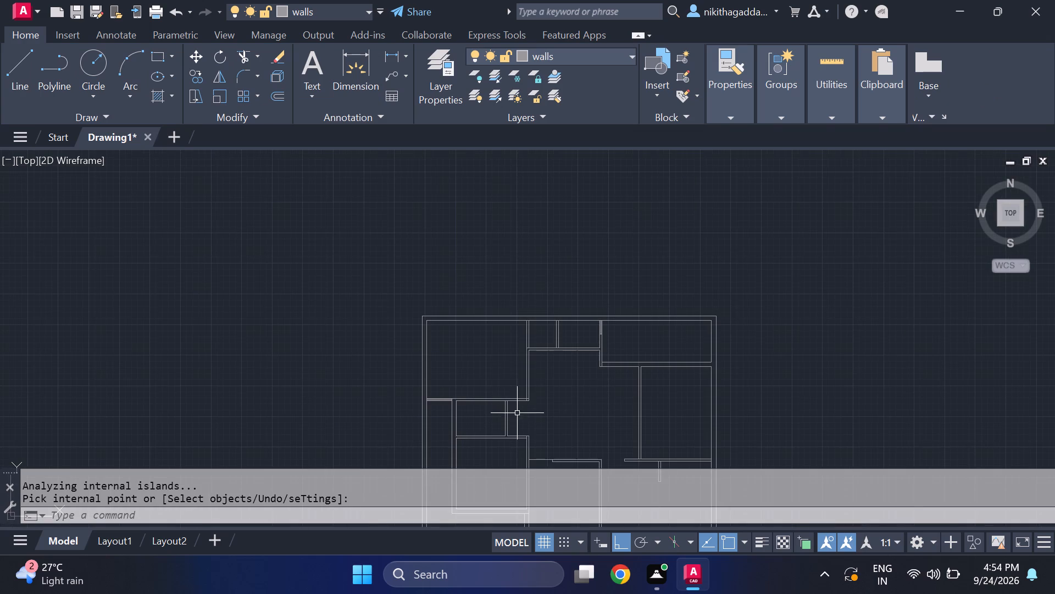
middle_click_drag(490, 389, 473, 371)
scroll(431, 380, "up", 6)
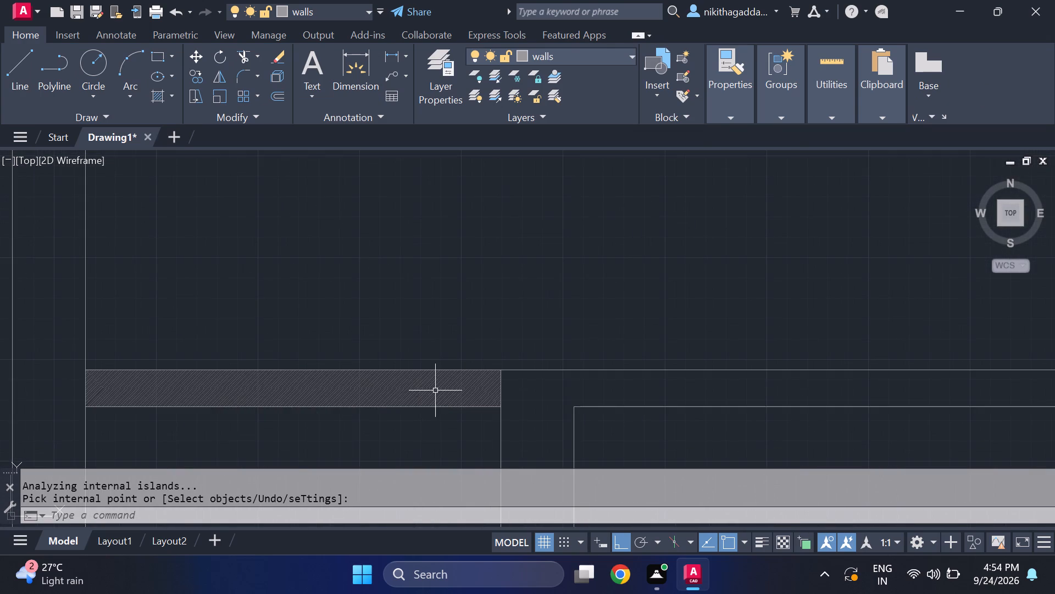
left_click(437, 391)
left_click(159, 82)
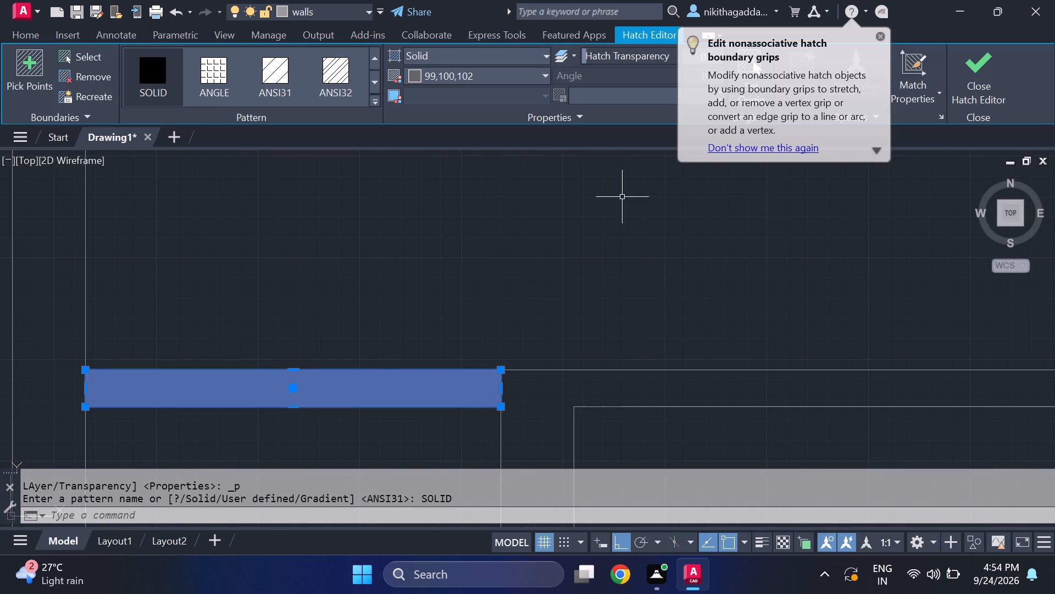
left_click_drag(988, 83, 980, 100)
scroll(695, 356, "down", 2)
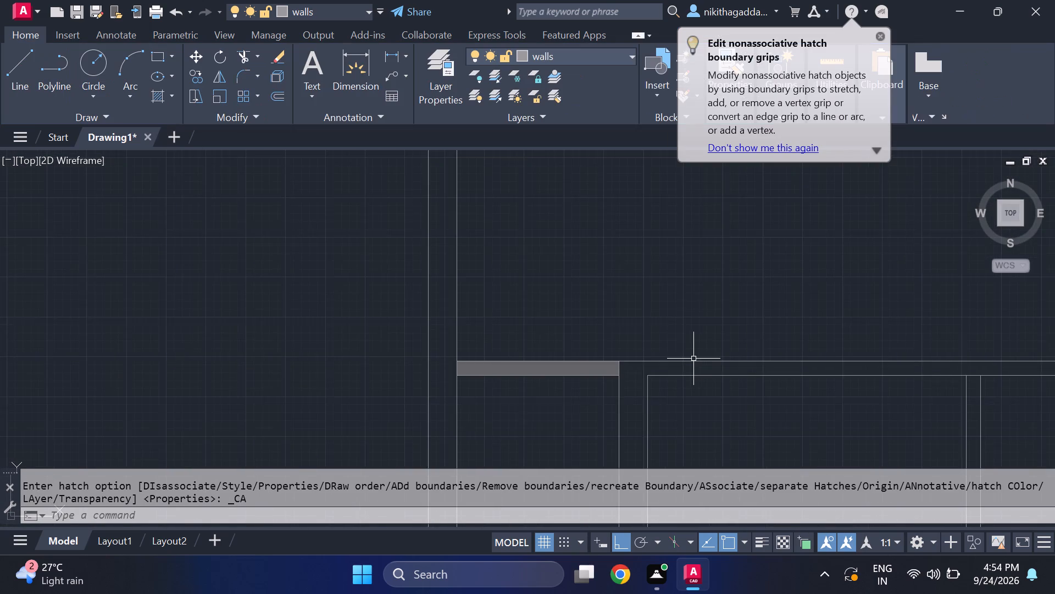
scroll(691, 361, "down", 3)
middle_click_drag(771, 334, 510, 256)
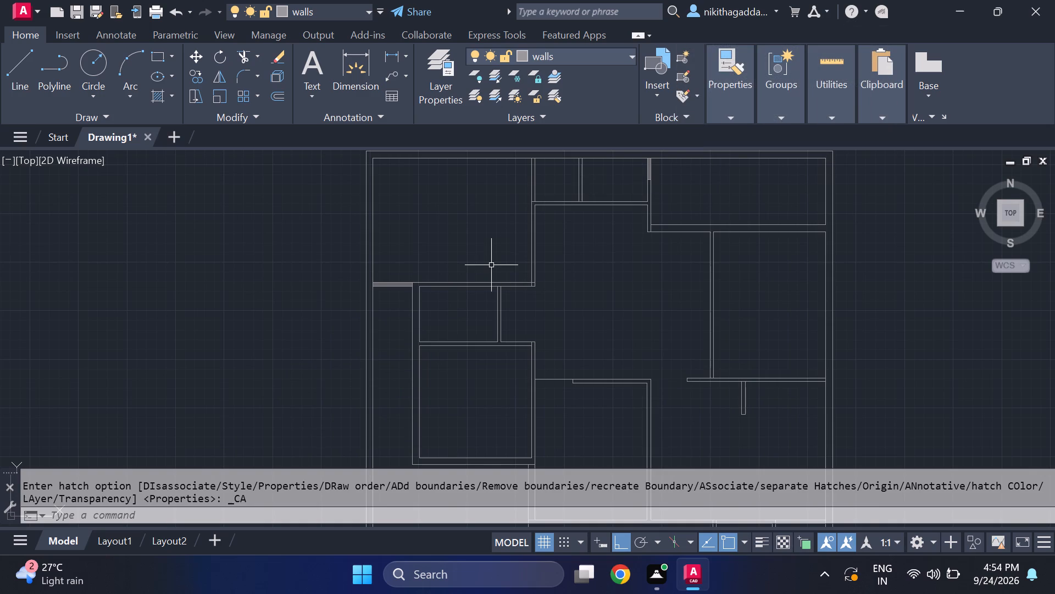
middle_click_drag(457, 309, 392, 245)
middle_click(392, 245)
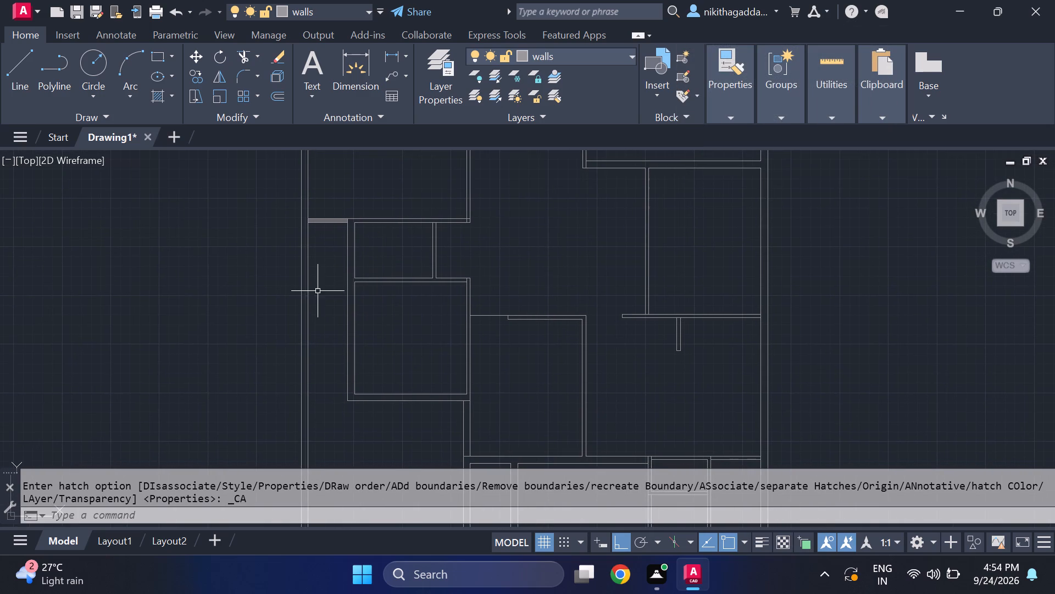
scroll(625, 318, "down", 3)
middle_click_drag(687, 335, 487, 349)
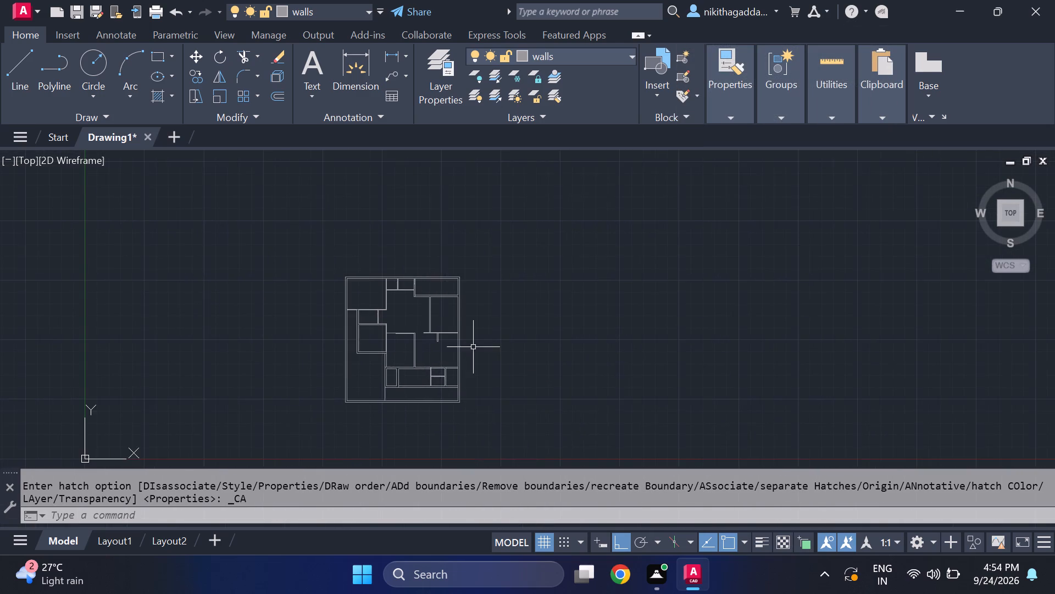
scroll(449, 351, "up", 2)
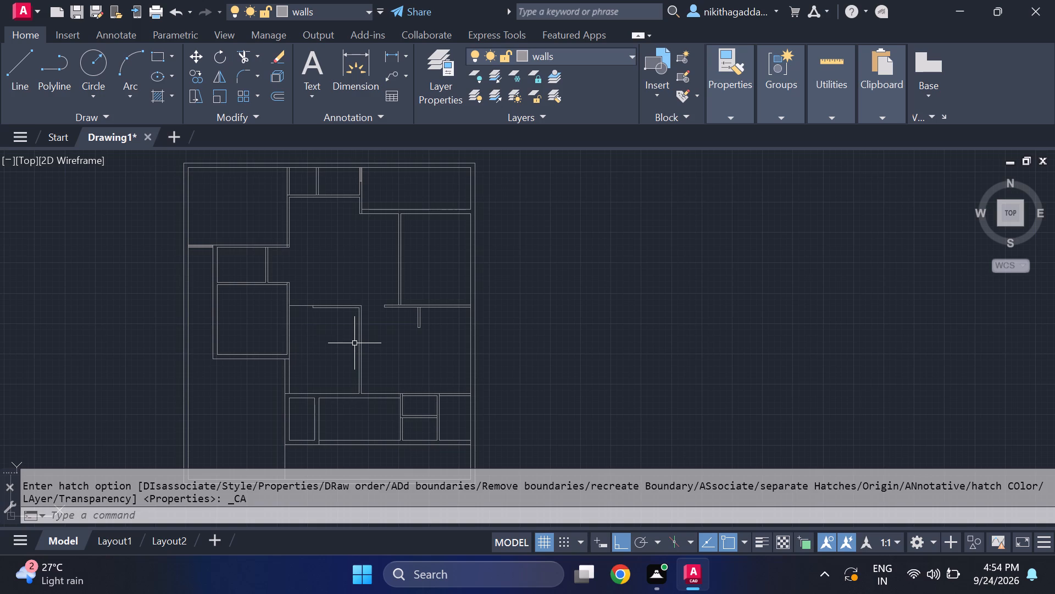
Set the furniture layer's colour to index 250 and make furniture the current layer.
left_click(601, 56)
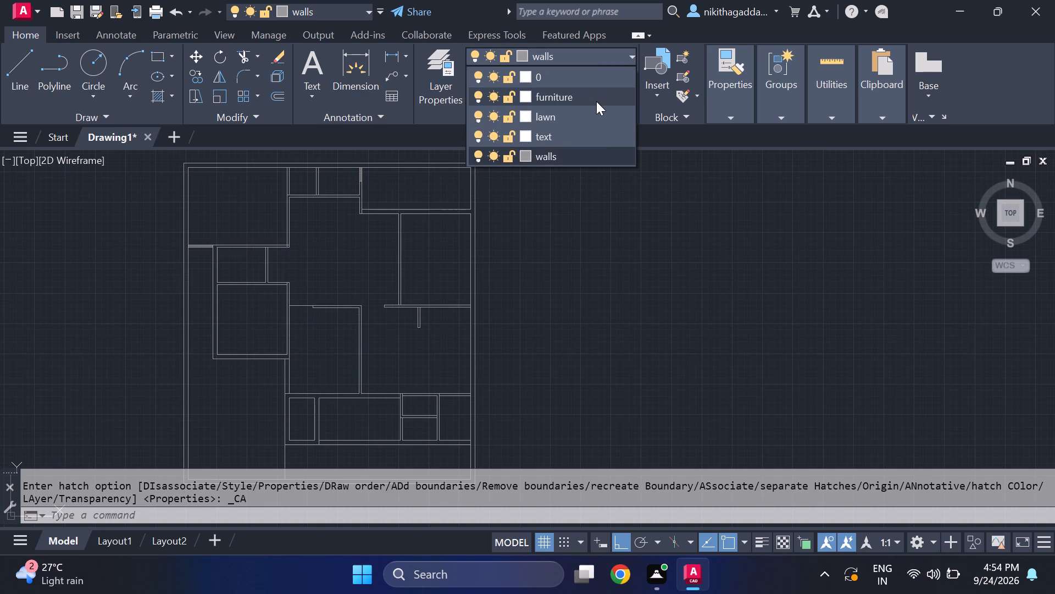
left_click(525, 99)
left_click(356, 238)
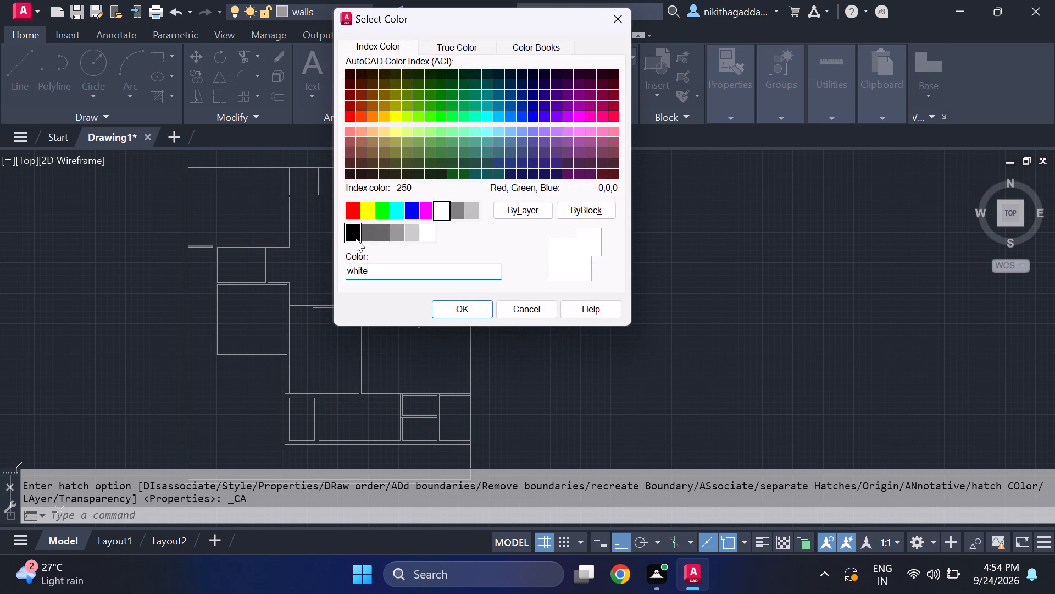
left_click(468, 307)
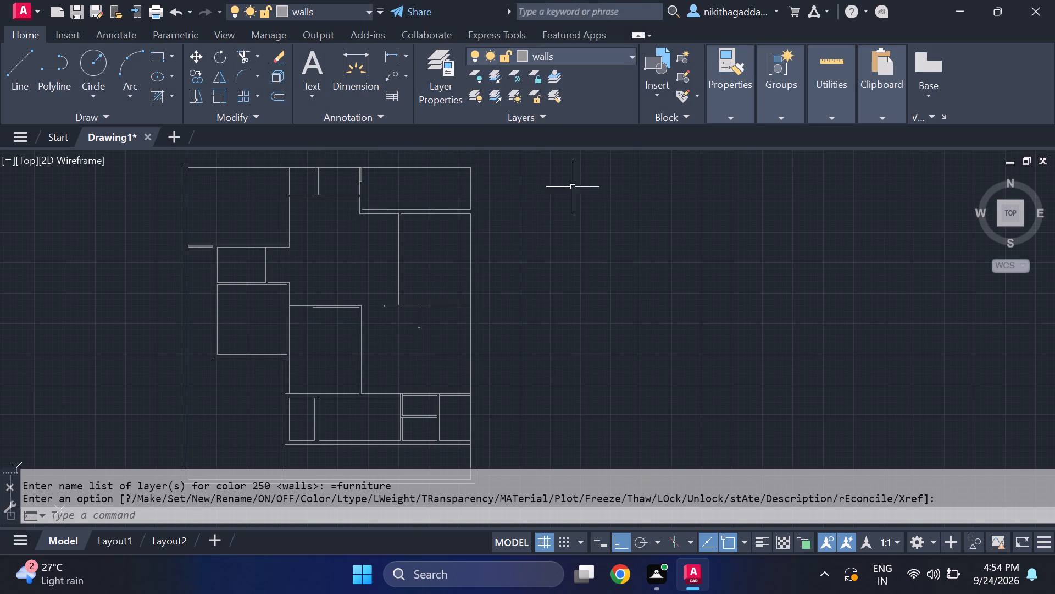
left_click(615, 52)
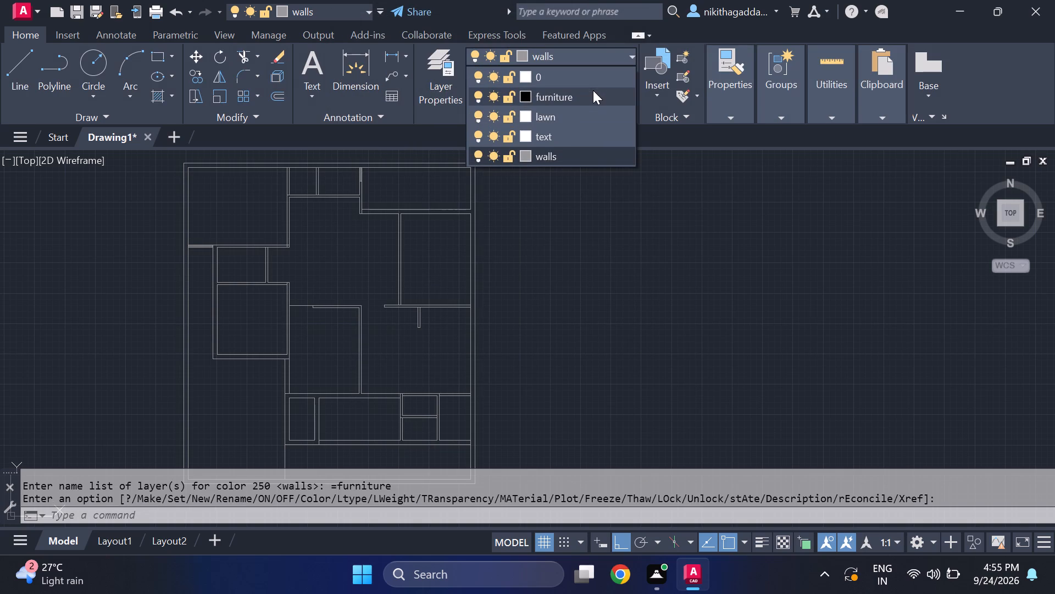
left_click(591, 90)
Draw a rectangular window outline across the west wall of the small room directly south of the northwest room, using lines.
key("l")
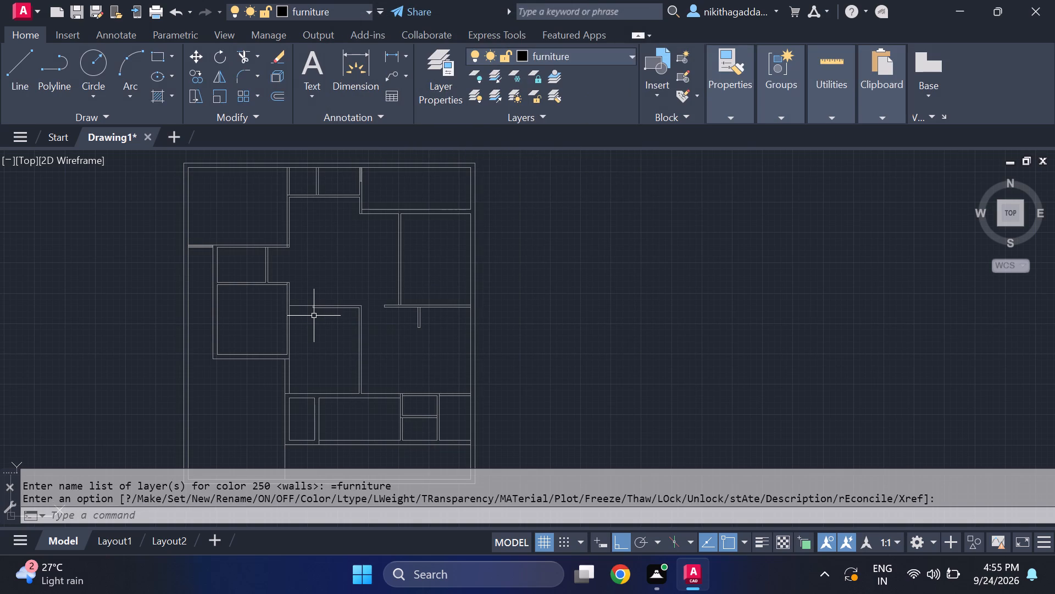
key("Return")
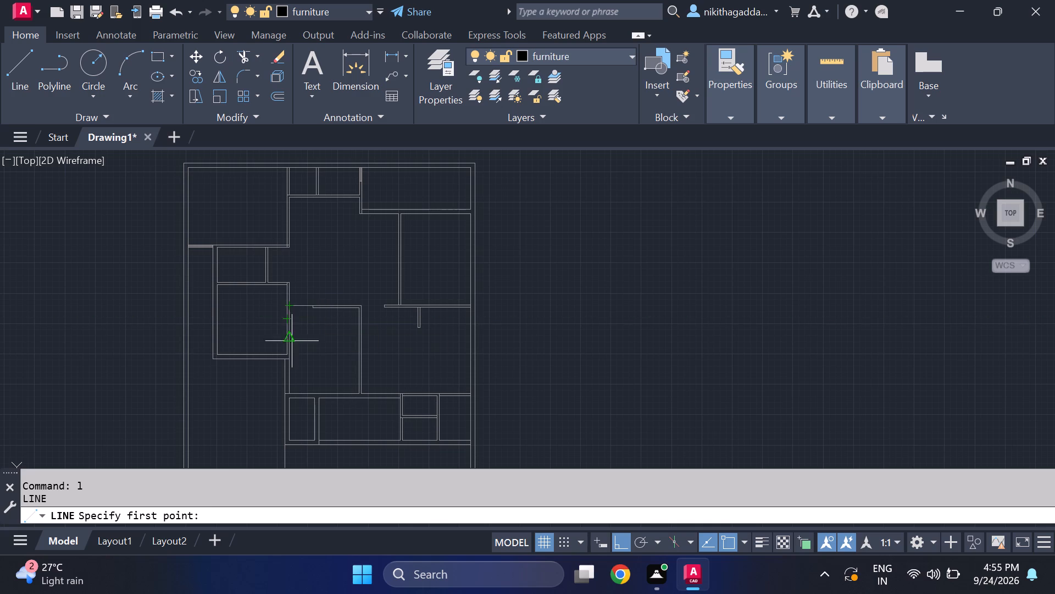
middle_click_drag(280, 373, 266, 309)
scroll(267, 356, "up", 1)
middle_click(266, 309)
middle_click_drag(157, 212, 248, 291)
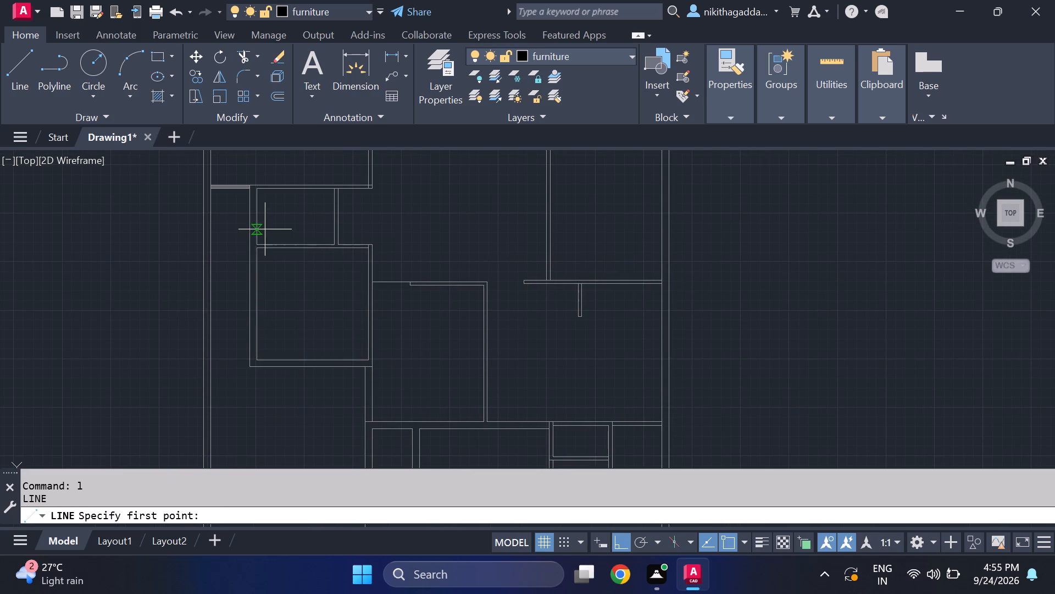
scroll(246, 207, "up", 1)
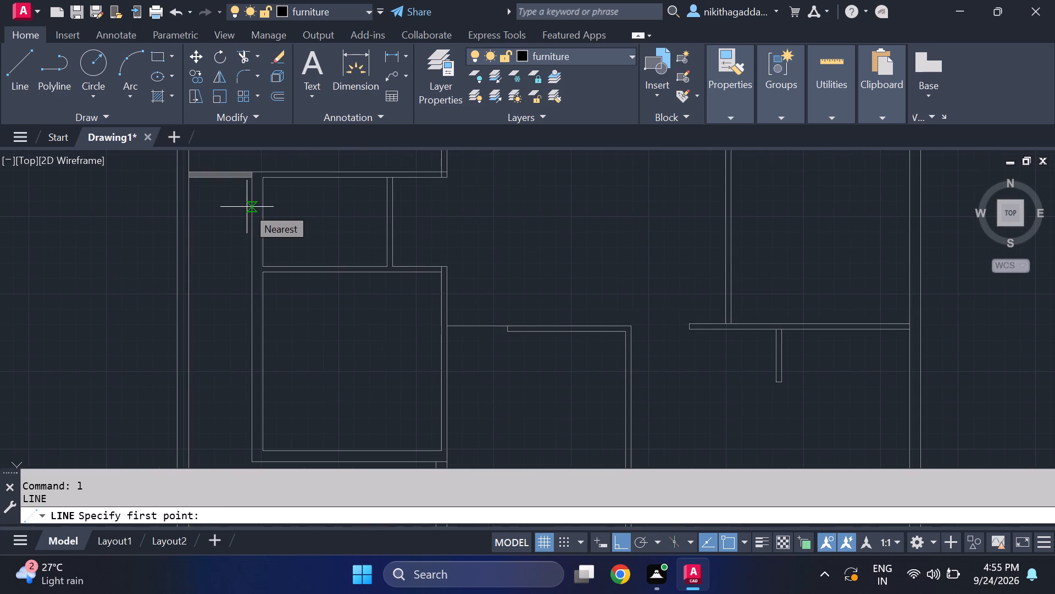
scroll(247, 208, "up", 3)
scroll(253, 208, "down", 1)
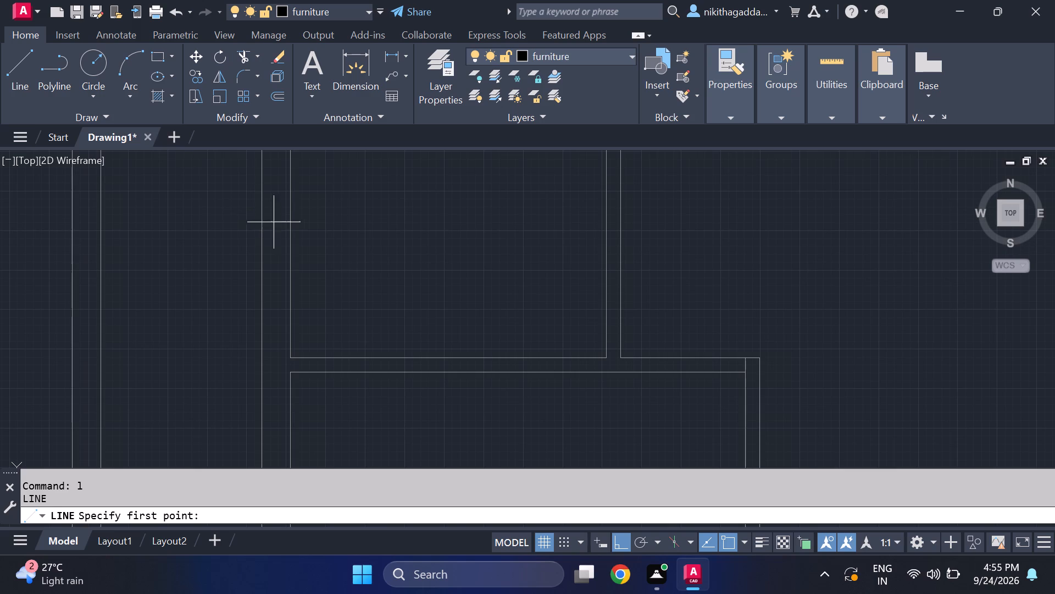
middle_click_drag(269, 209, 208, 261)
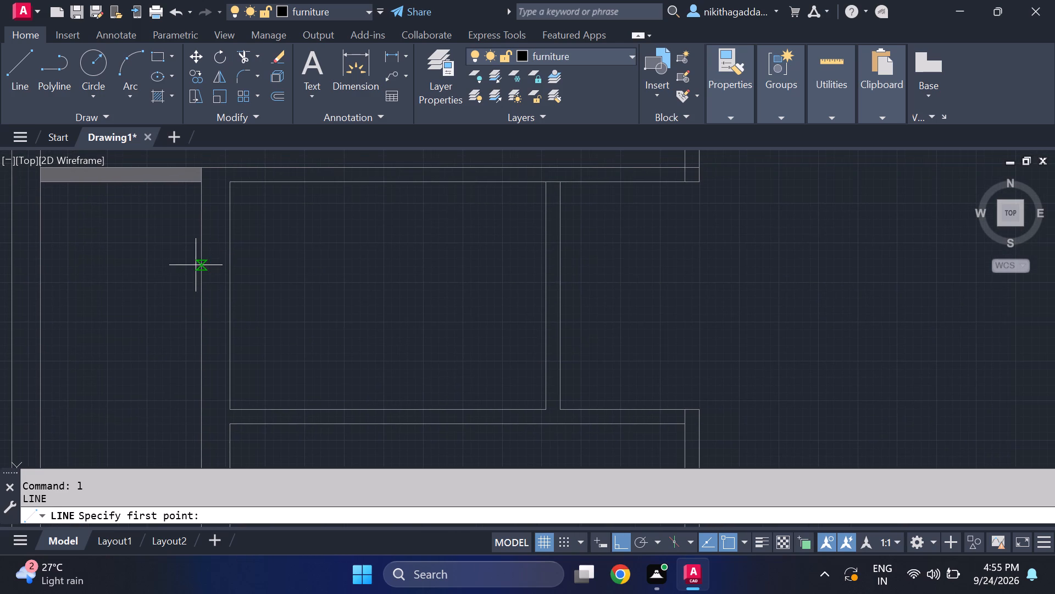
left_click(204, 258)
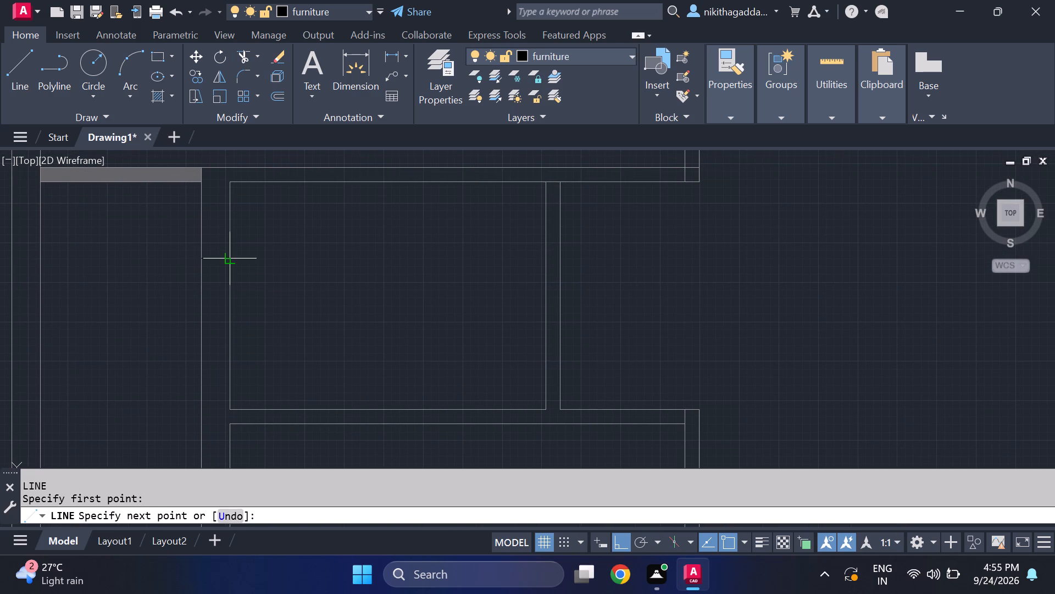
left_click(233, 258)
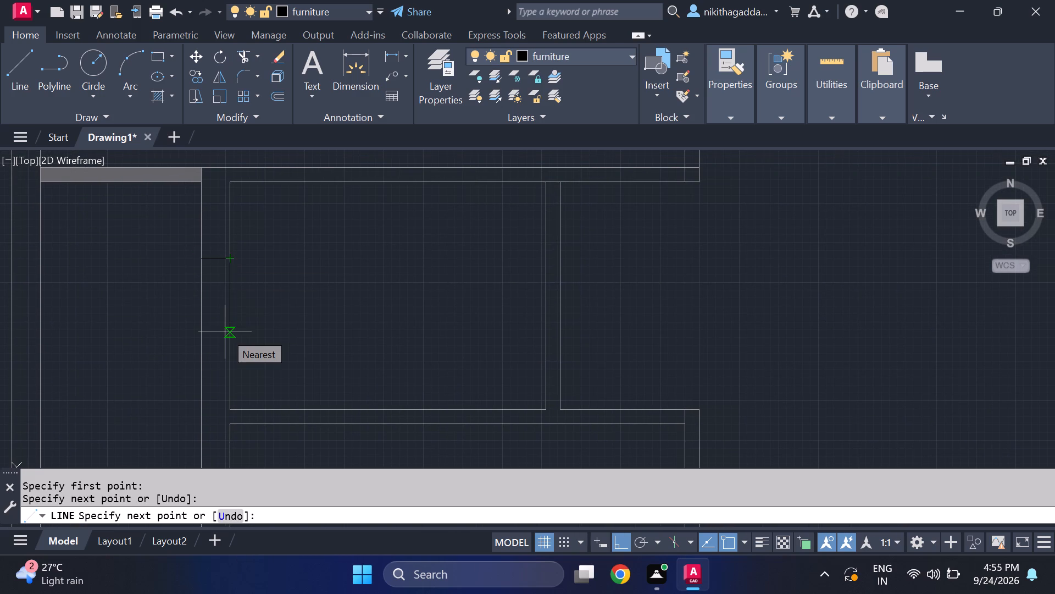
left_click(229, 332)
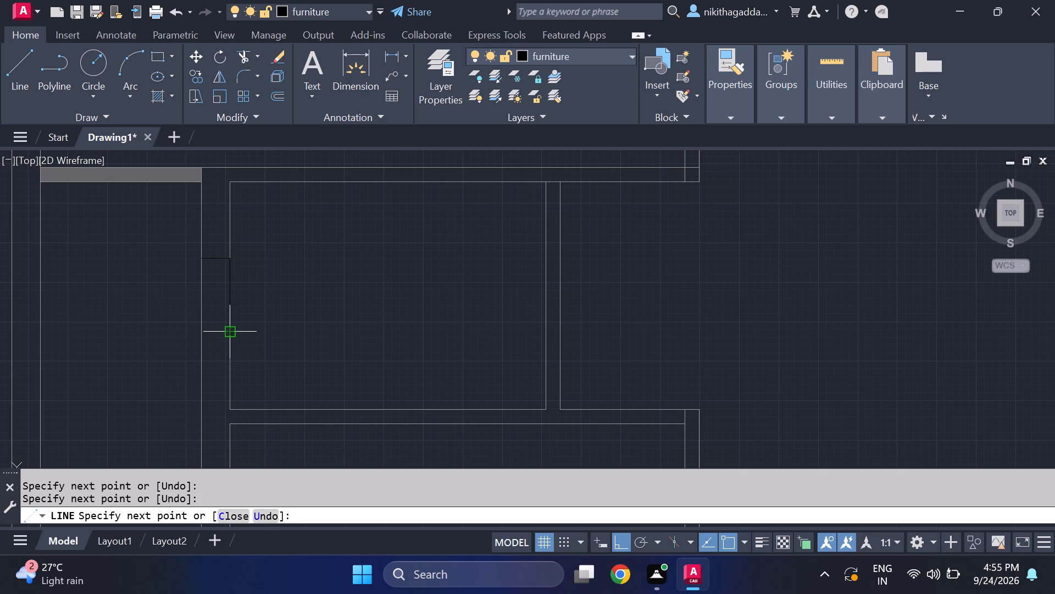
left_click(201, 329)
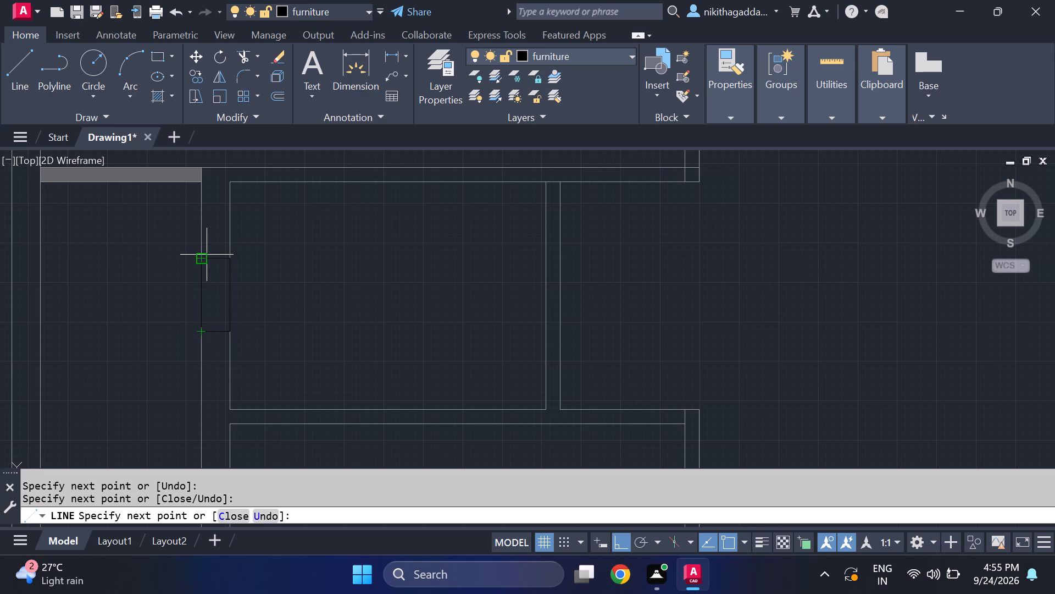
left_click(207, 255)
Add a vertical centre line to the small room's window, joining the midpoints of its two short ends.
scroll(211, 257, "up", 2)
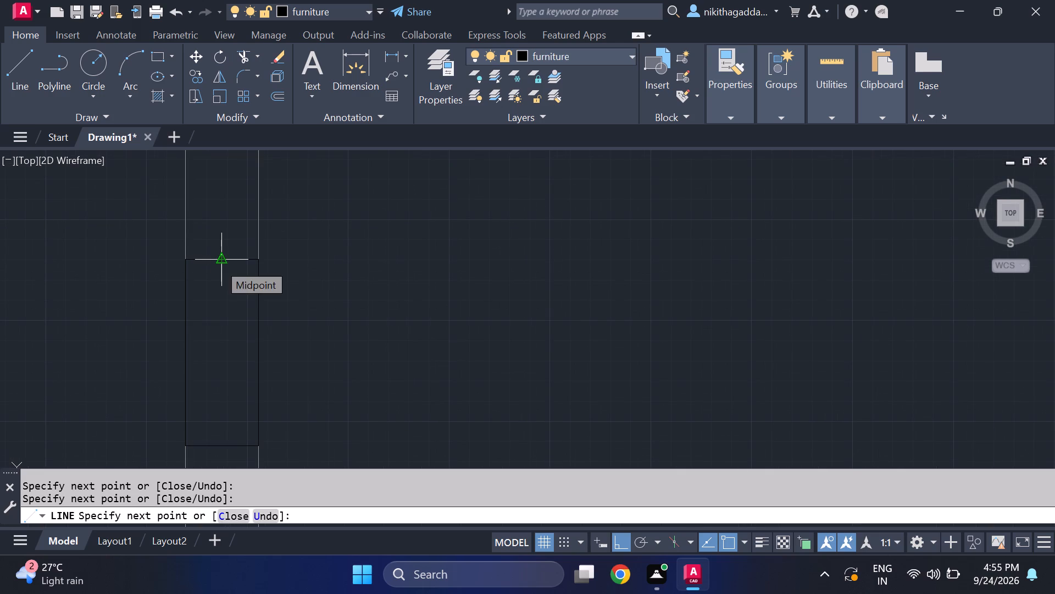
left_click(218, 263)
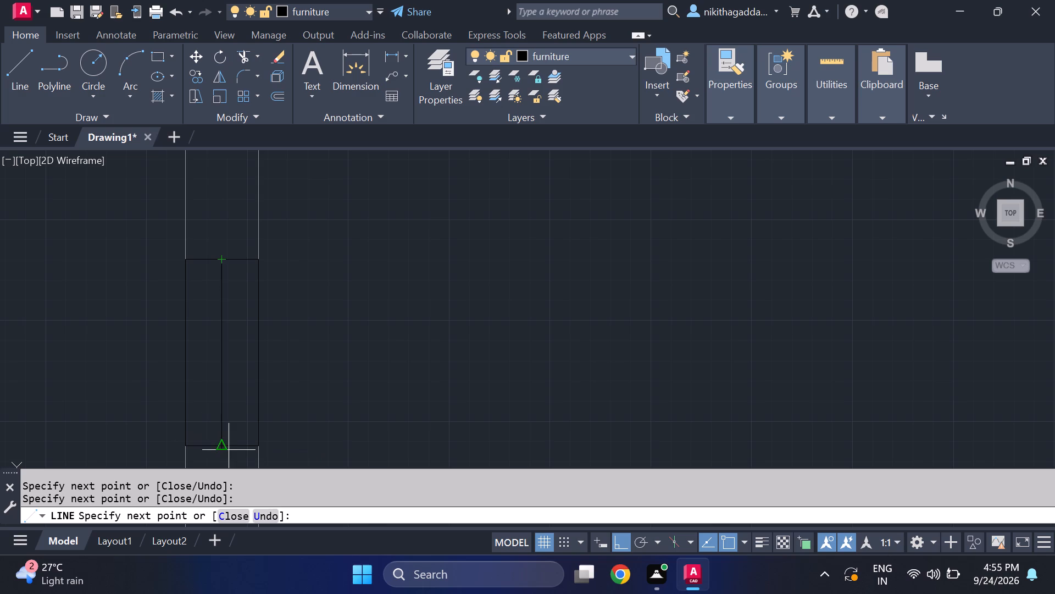
left_click(219, 453)
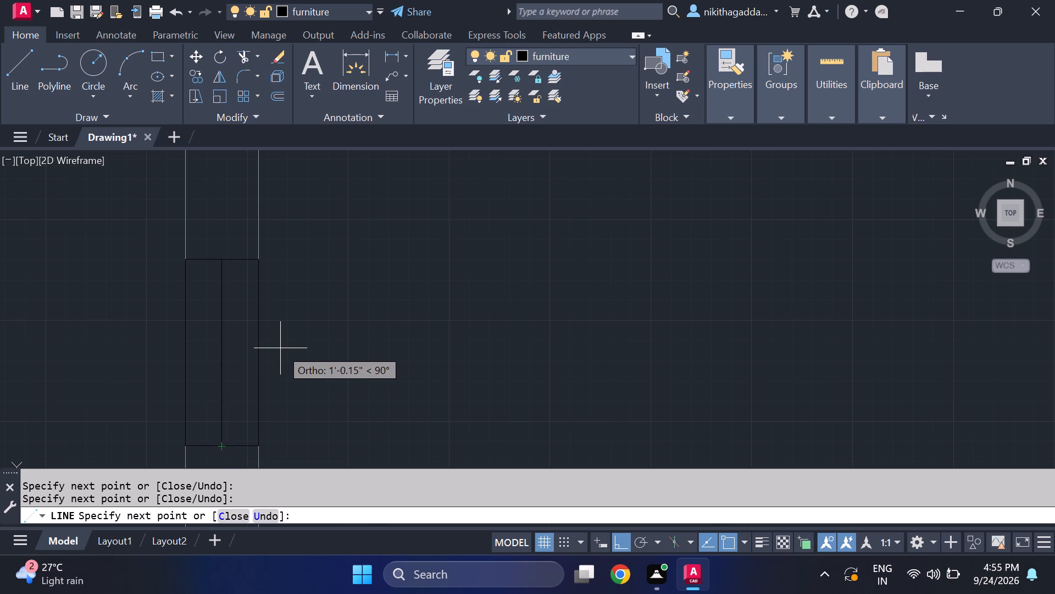
key("Return")
Draw a window in the south wall of the larger west room, as a rectangle across the wall with a lengthwise centre line.
key("Return")
scroll(291, 286, "down", 3)
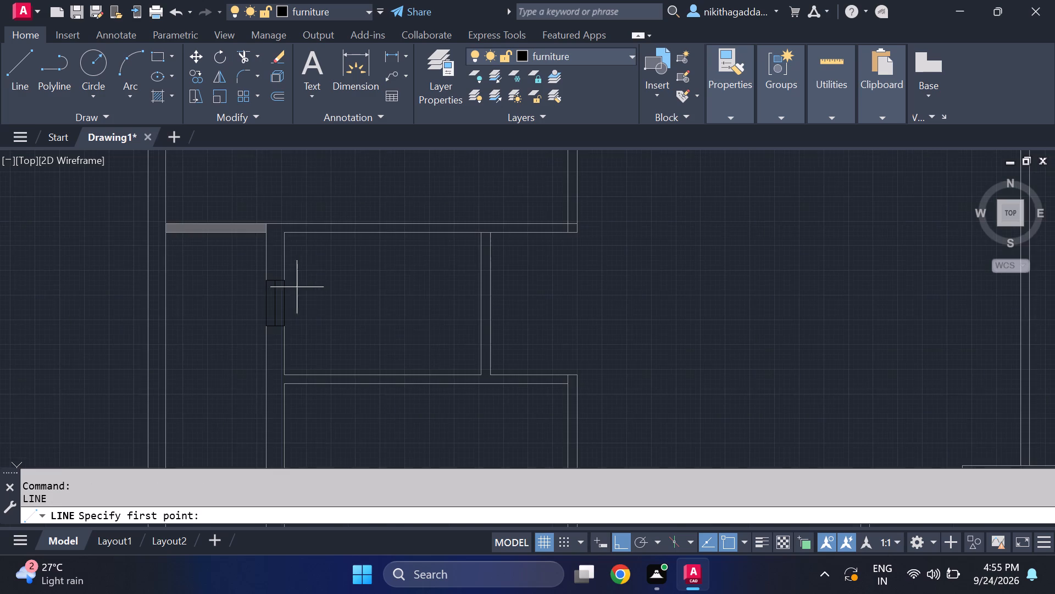
scroll(427, 339, "down", 2)
middle_click_drag(411, 391, 298, 271)
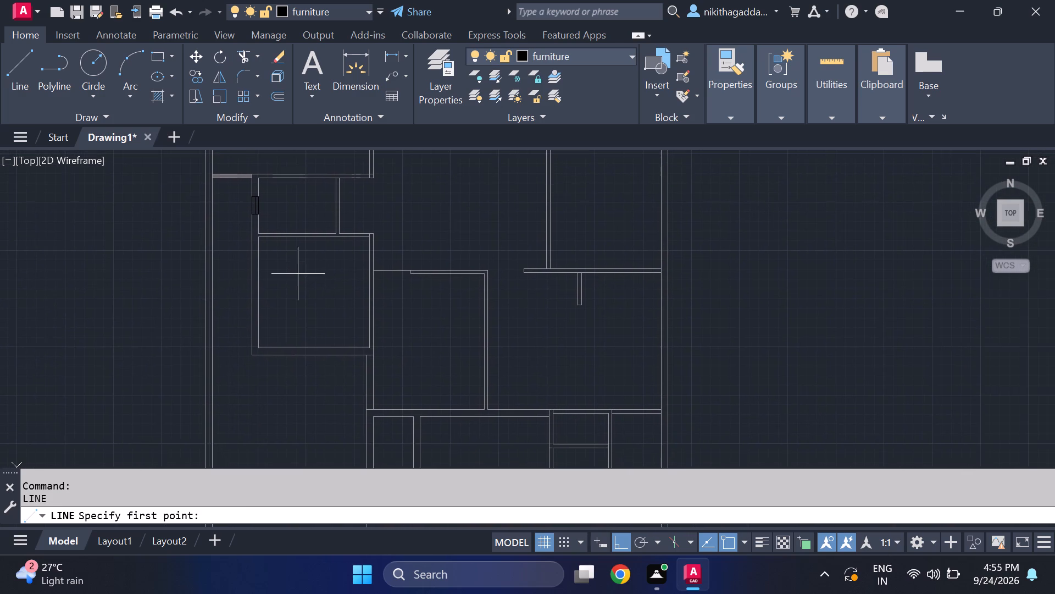
scroll(306, 376, "up", 2)
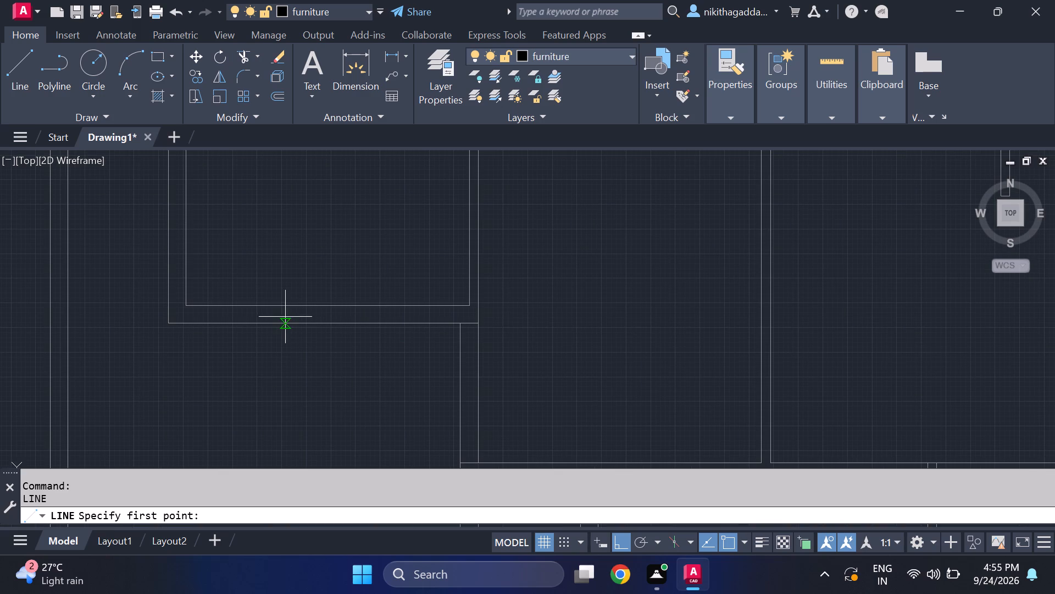
left_click(247, 306)
left_click(245, 325)
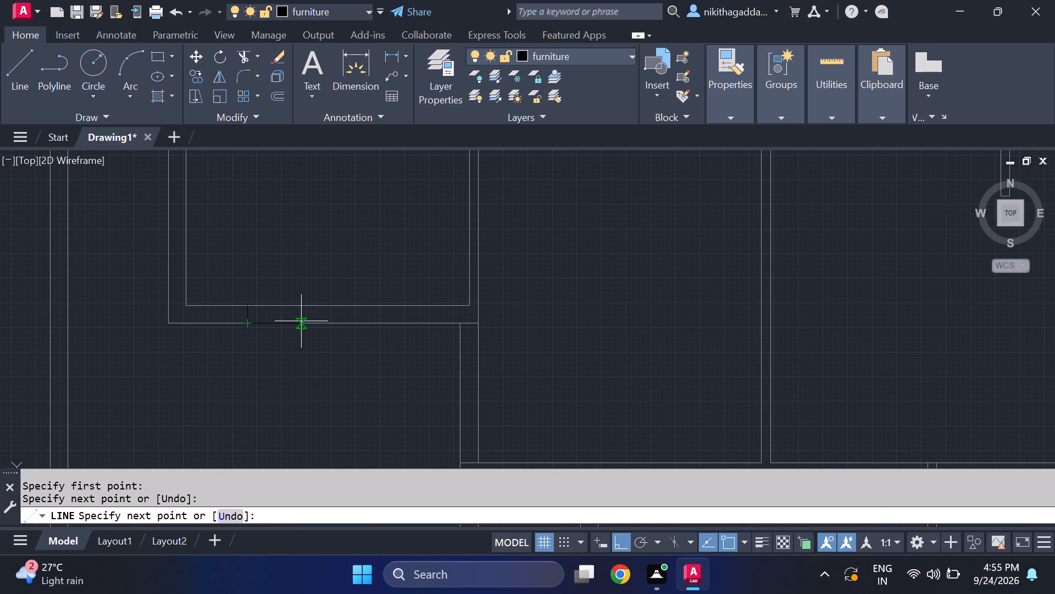
scroll(367, 317, "up", 2)
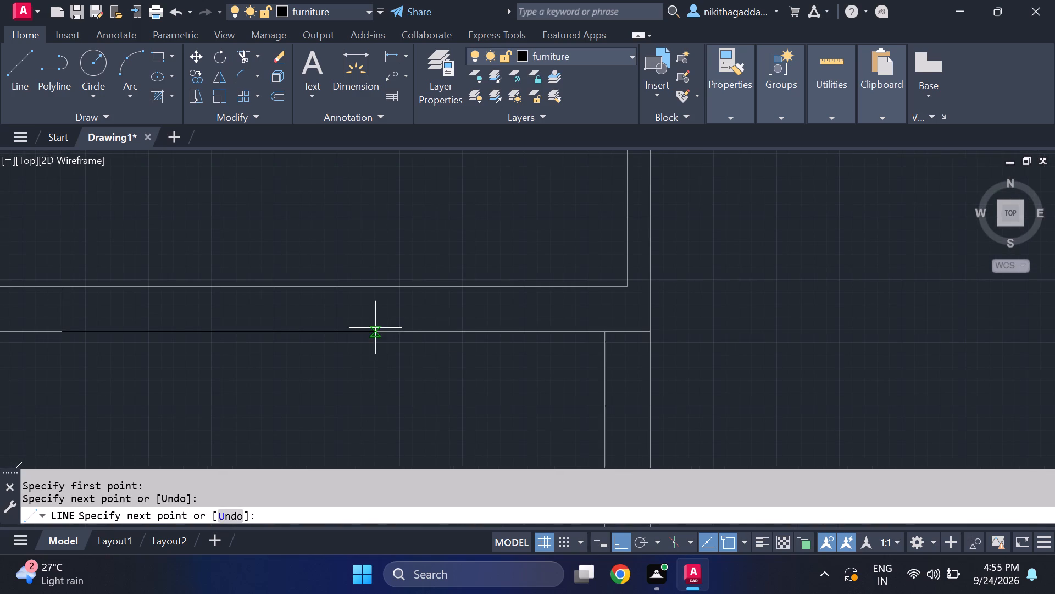
left_click(429, 333)
left_click(428, 286)
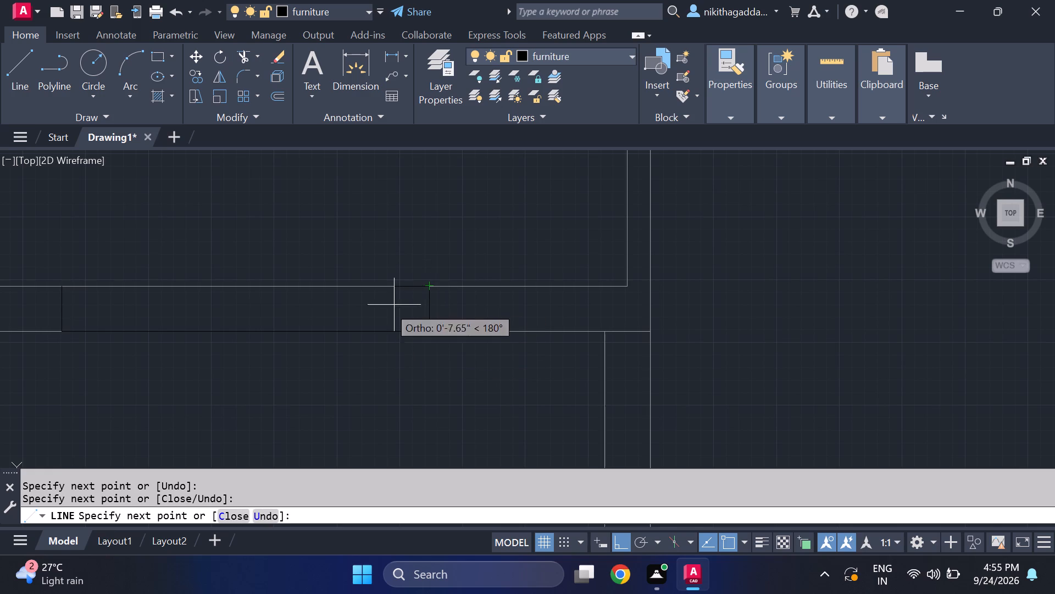
left_click(63, 287)
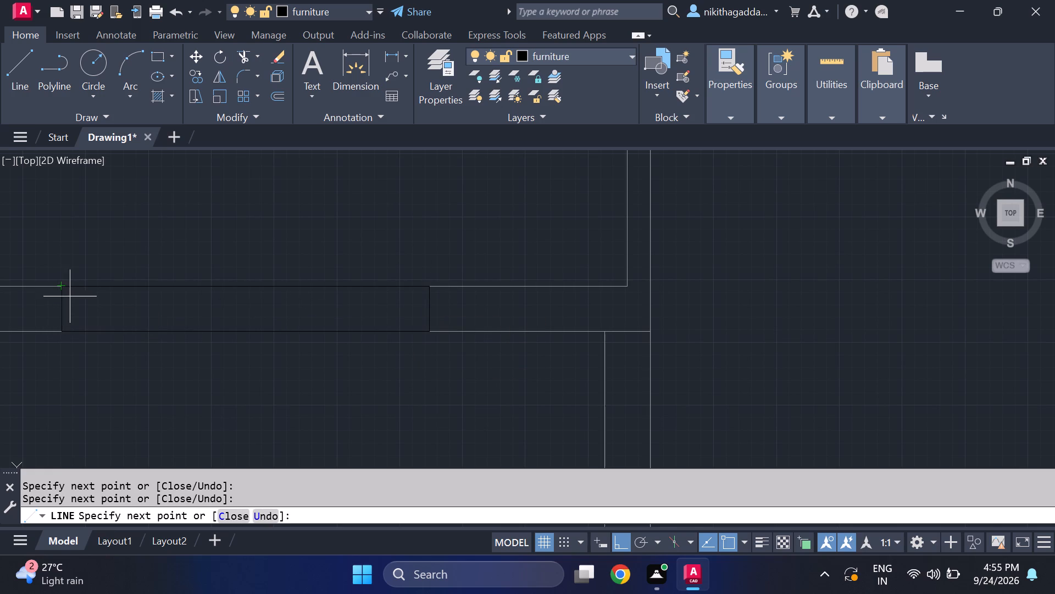
left_click(63, 315)
left_click(433, 310)
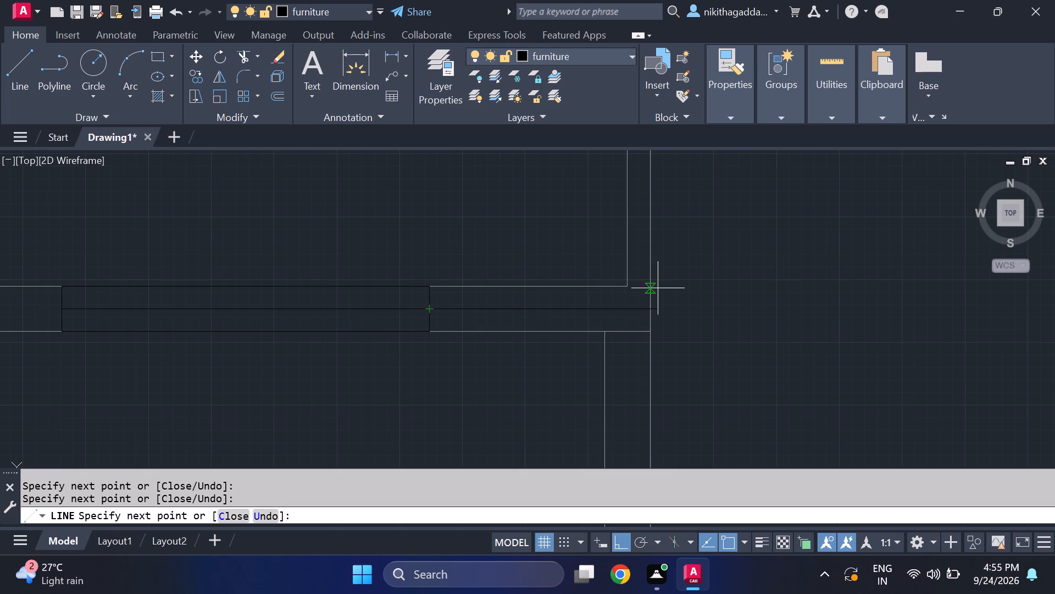
key("Return")
Draw a short rectangular window outline in the central room's west wall, starting directly below the larger west room's southeast corner.
key("Return")
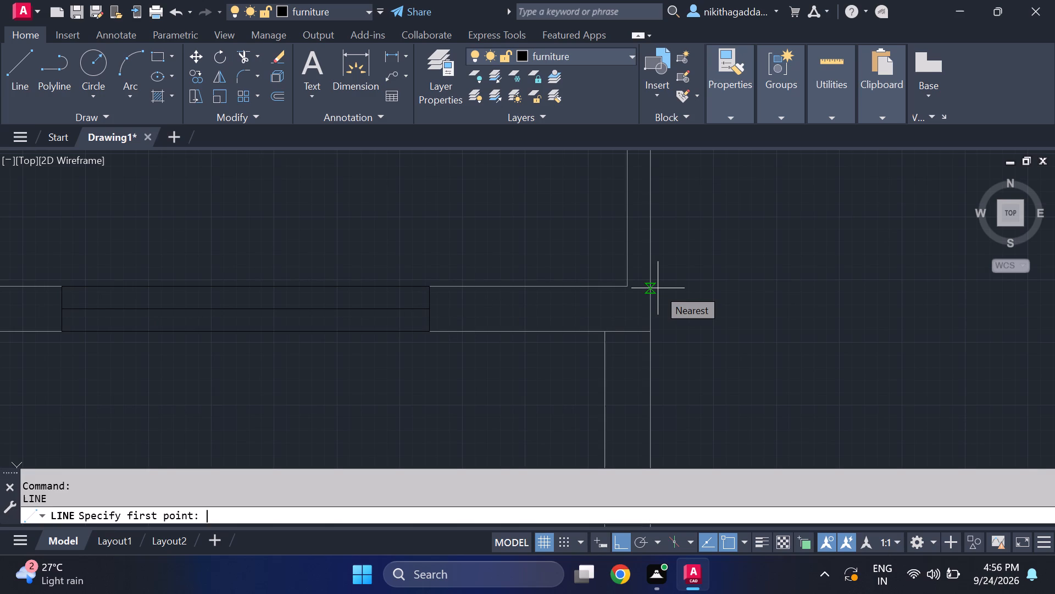
scroll(658, 319, "down", 4)
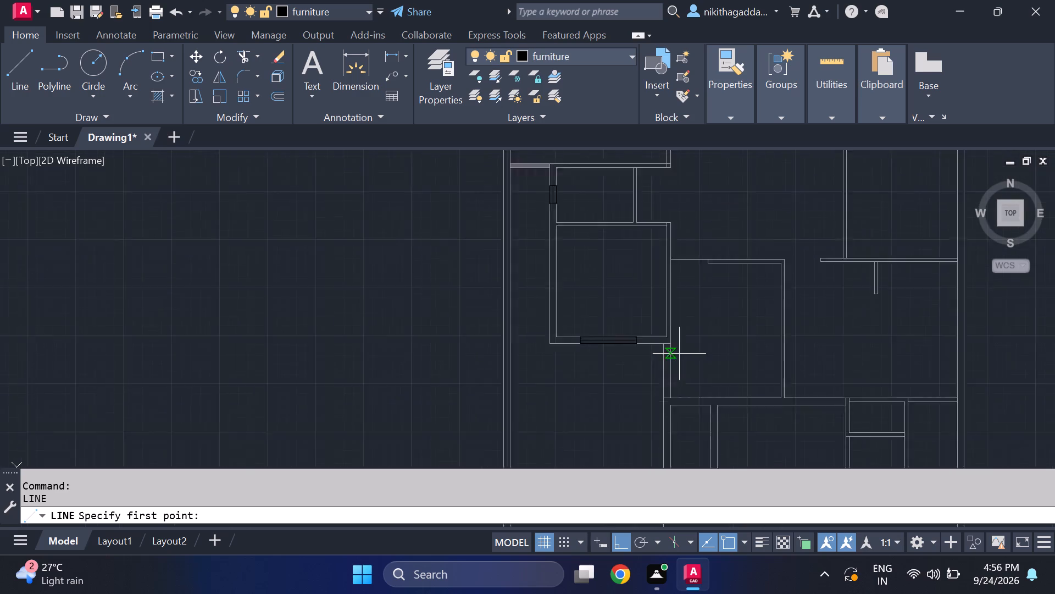
scroll(680, 354, "down", 2)
middle_click_drag(697, 374, 651, 296)
scroll(629, 275, "up", 3)
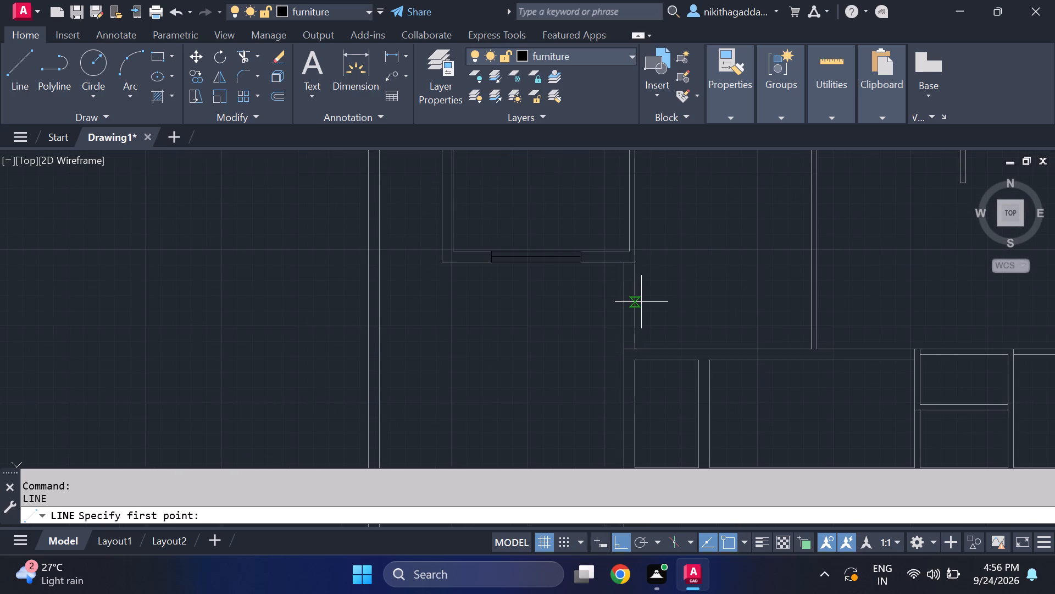
scroll(656, 302, "up", 2)
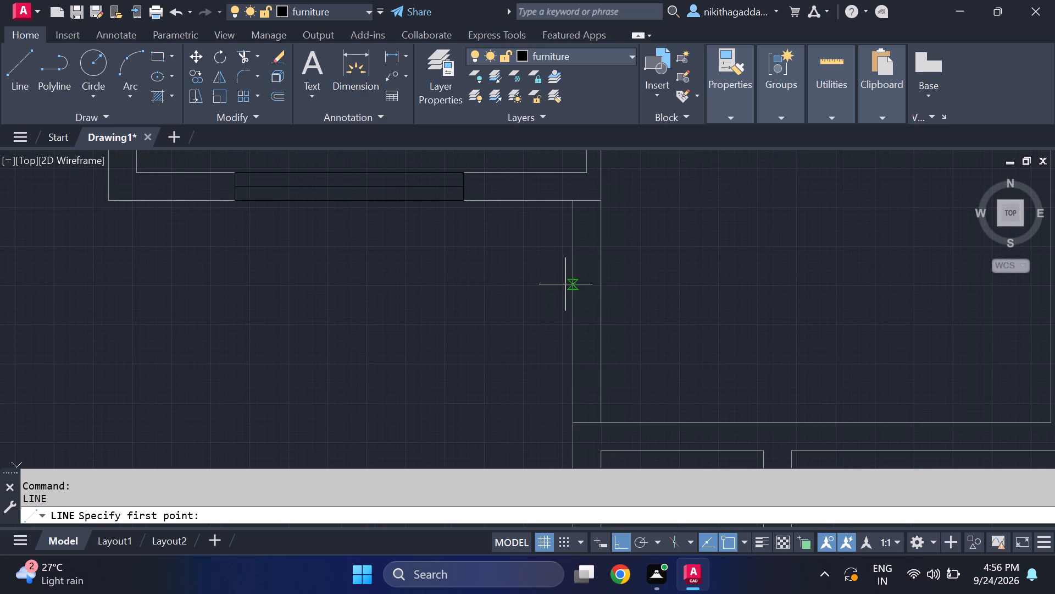
left_click(575, 251)
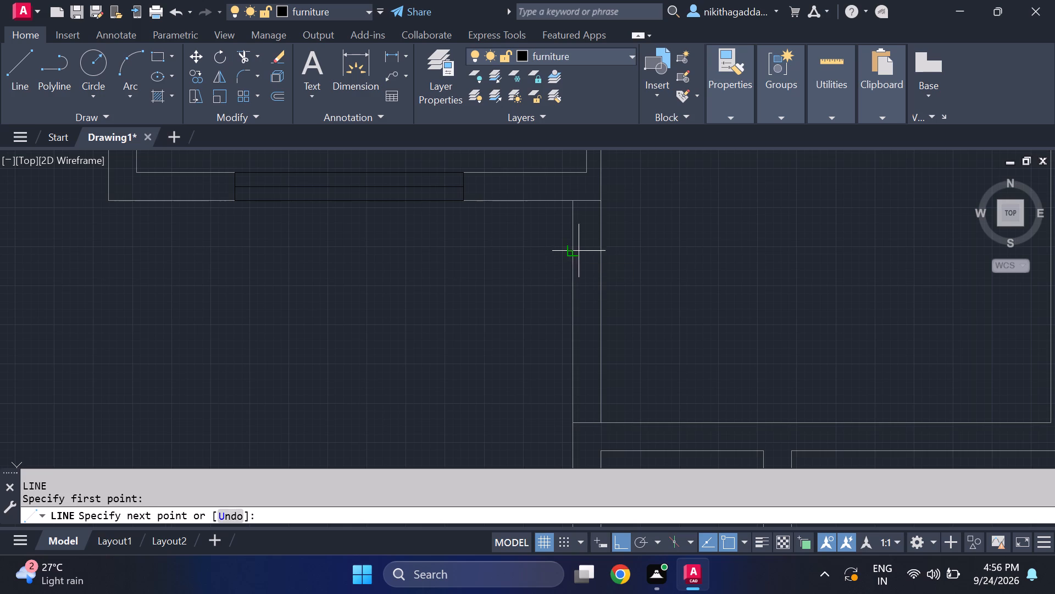
left_click(601, 252)
left_click(603, 205)
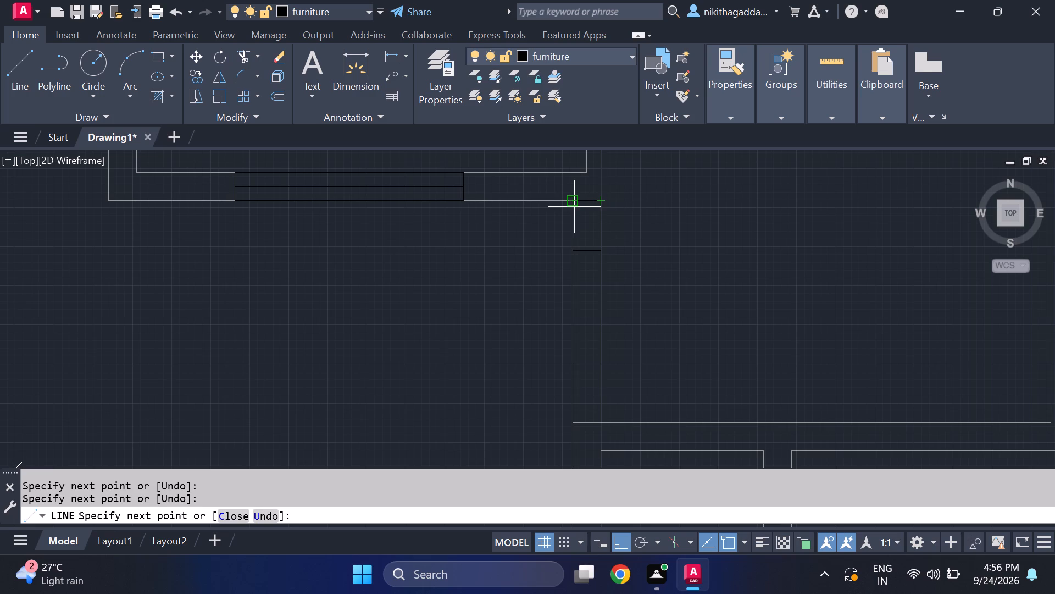
scroll(579, 207, "up", 3)
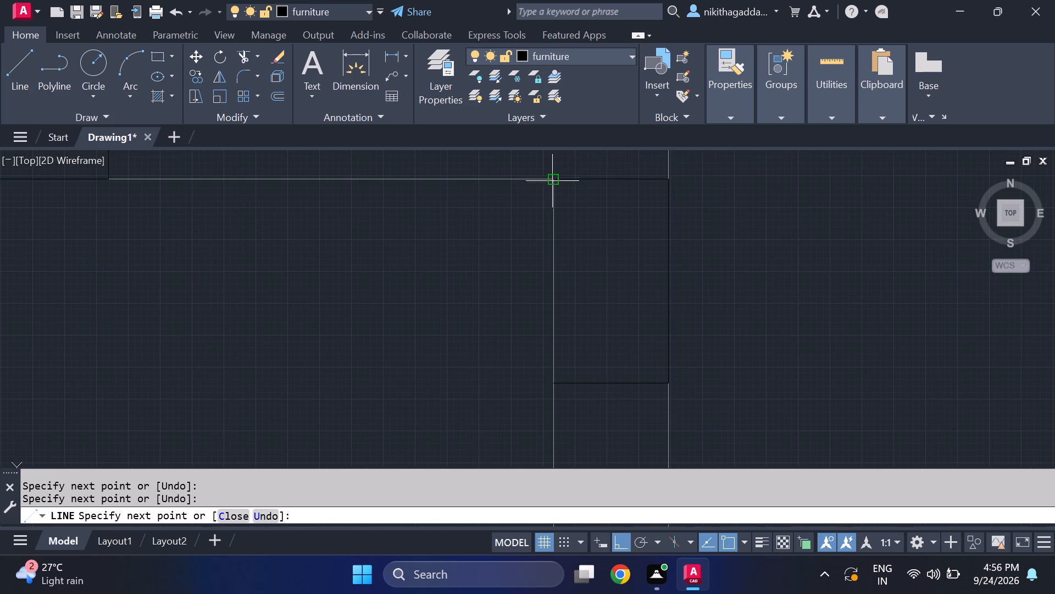
left_click(552, 181)
left_click(556, 389)
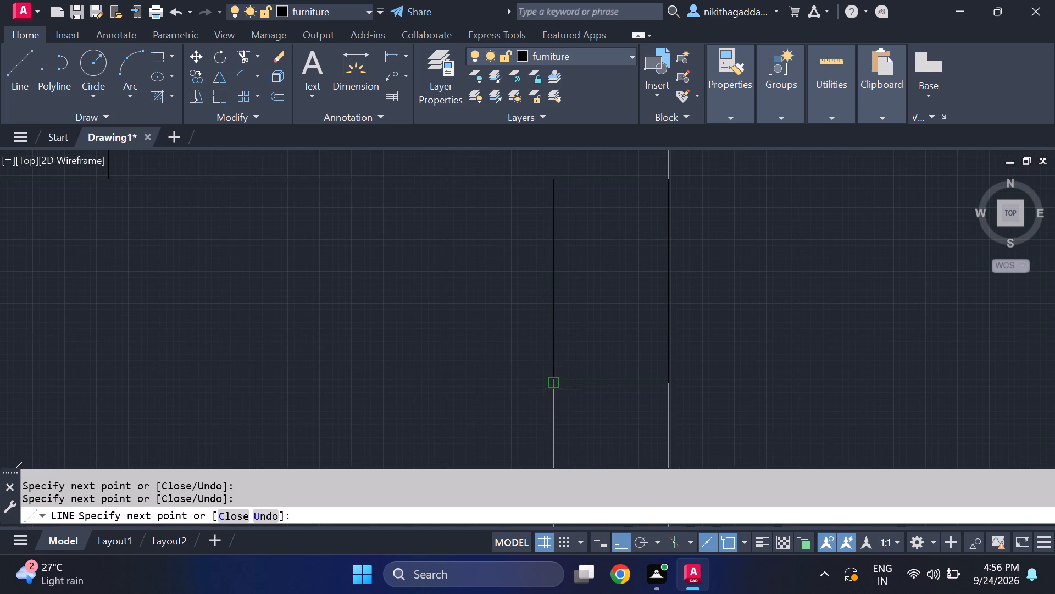
Add a vertical centre line to the central room's west window between the midpoints of its short ends.
left_click(602, 373)
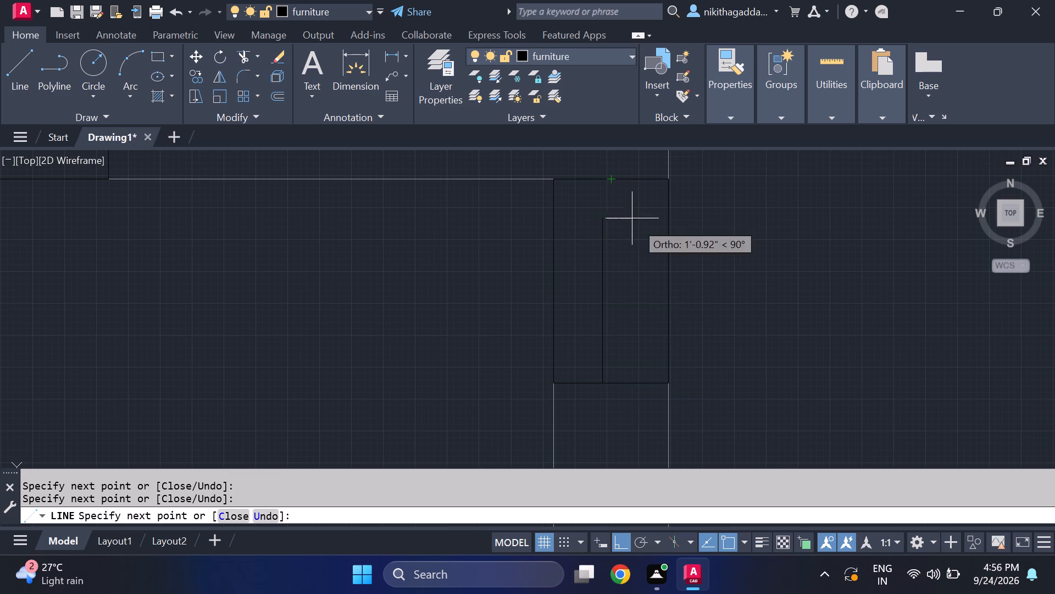
key("ctrl+z")
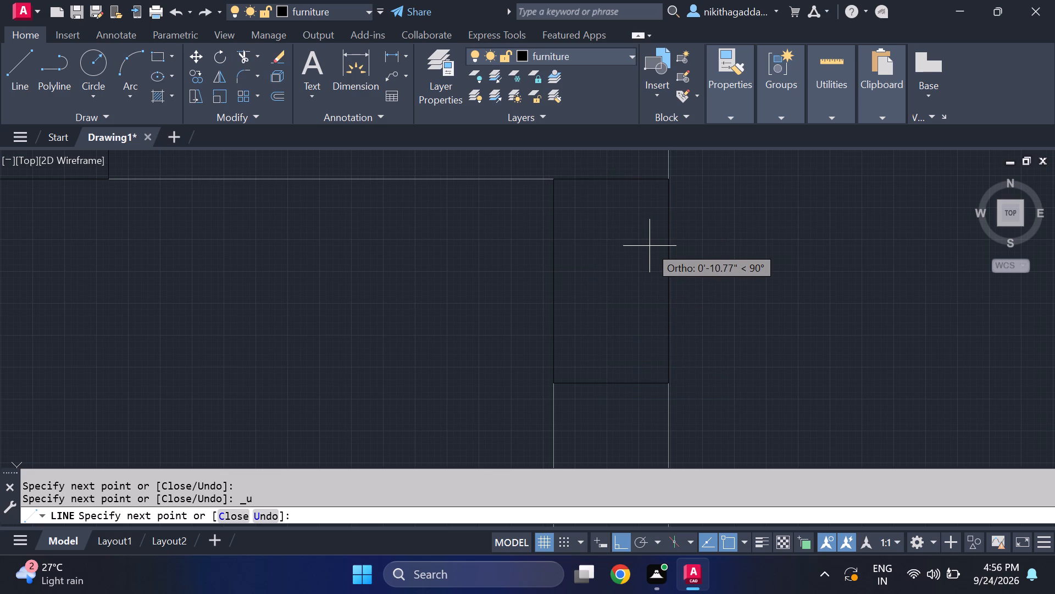
left_click(612, 383)
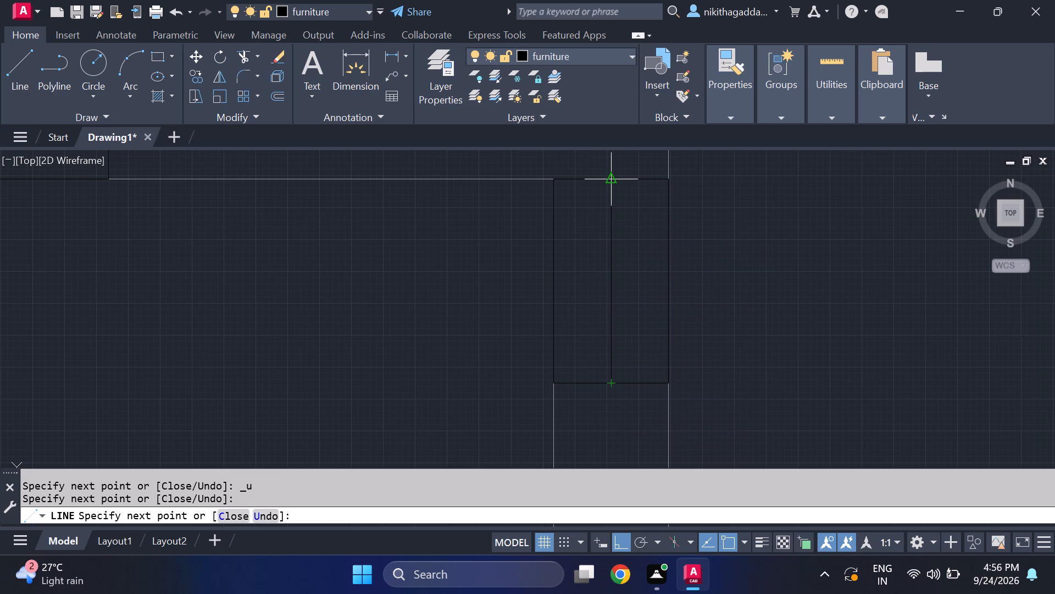
left_click(615, 179)
key("Return")
Draw a window in the south wall of the narrow southwest room, as a rectangle across the wall with a lengthwise centre line.
key("Return")
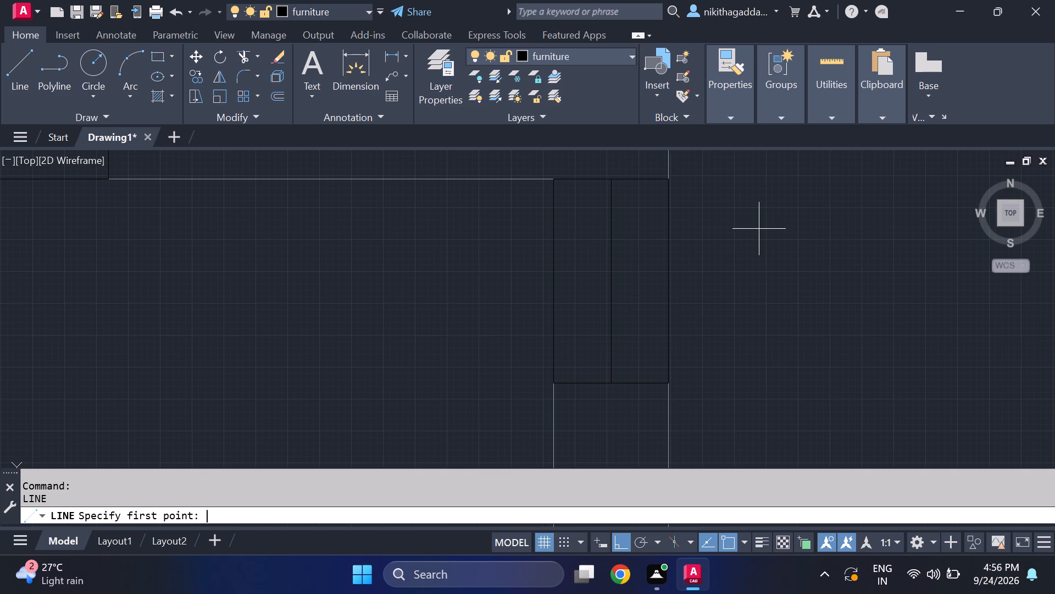
scroll(795, 263, "down", 4)
scroll(809, 305, "down", 2)
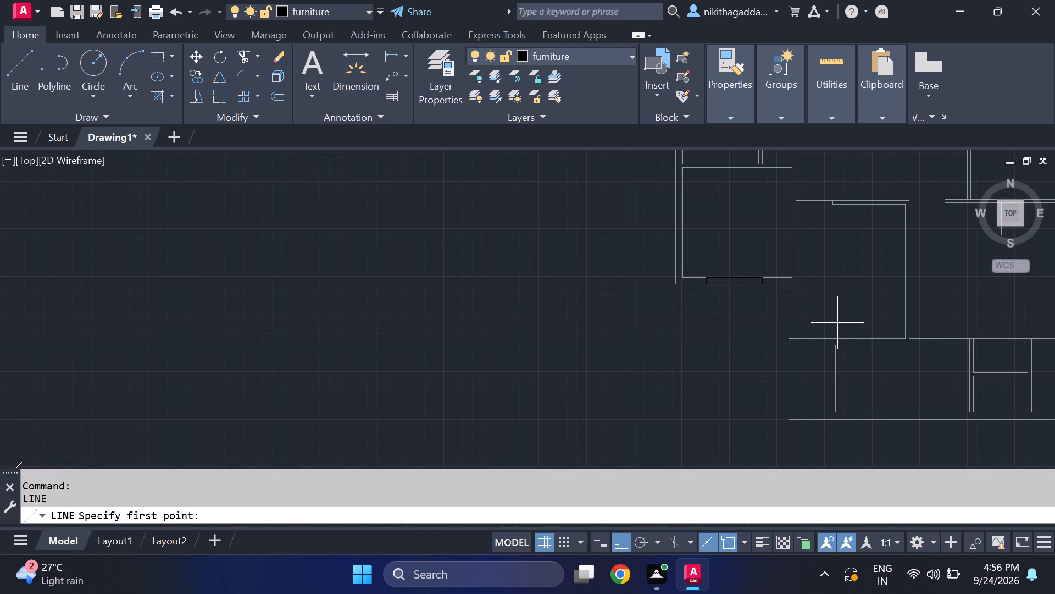
middle_click_drag(826, 320, 549, 260)
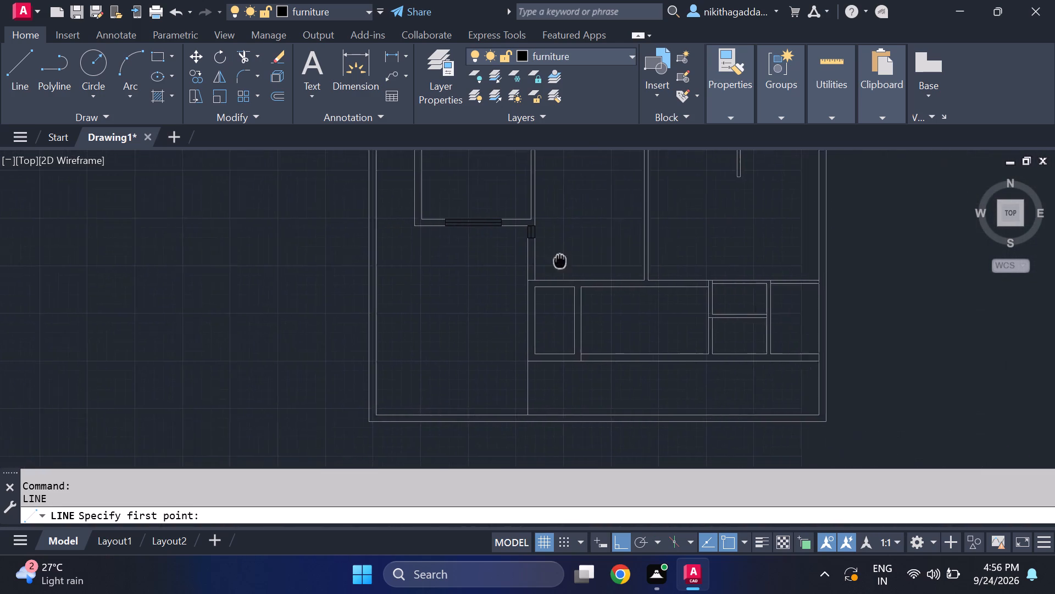
middle_click_drag(549, 260, 521, 226)
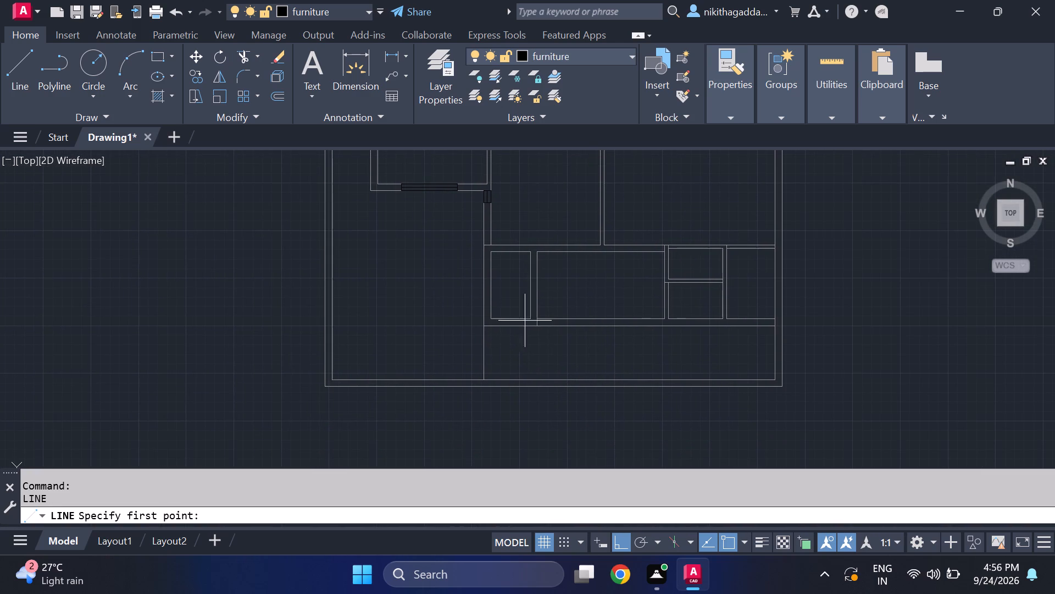
scroll(515, 384, "up", 1)
scroll(487, 266, "up", 3)
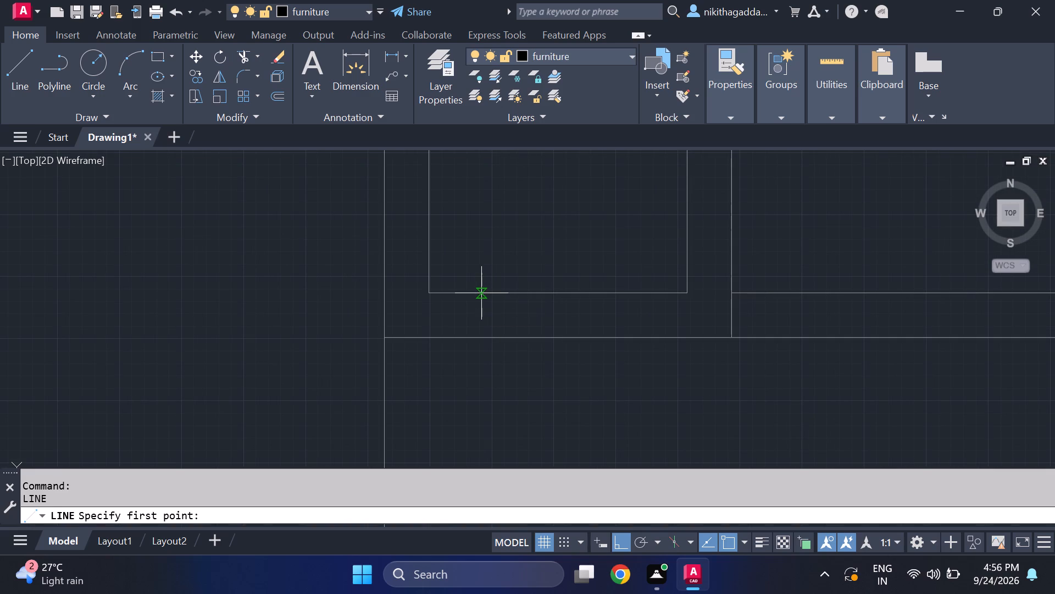
left_click(480, 294)
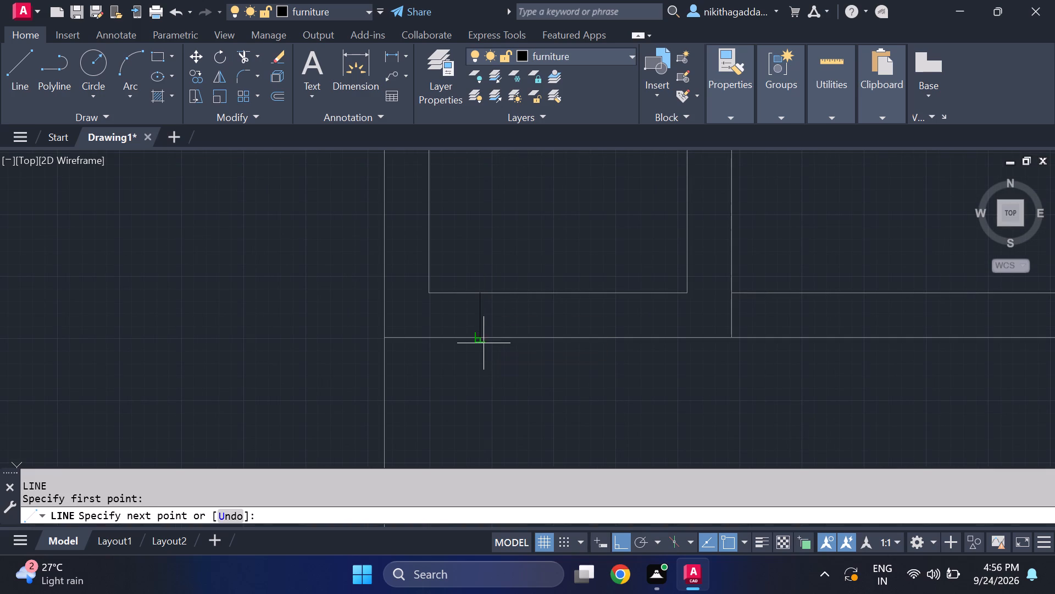
left_click(481, 336)
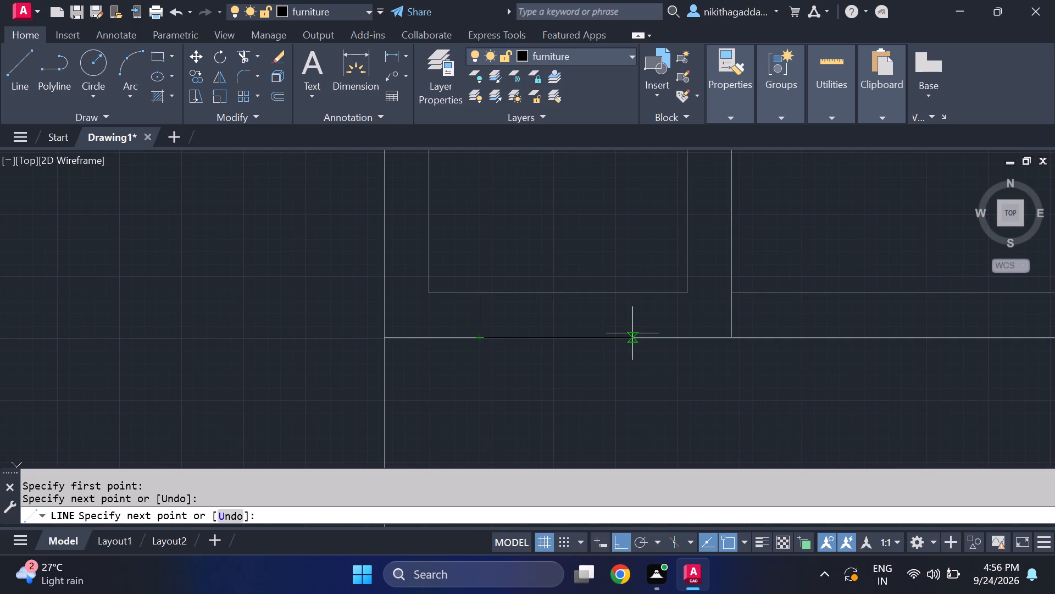
left_click(626, 335)
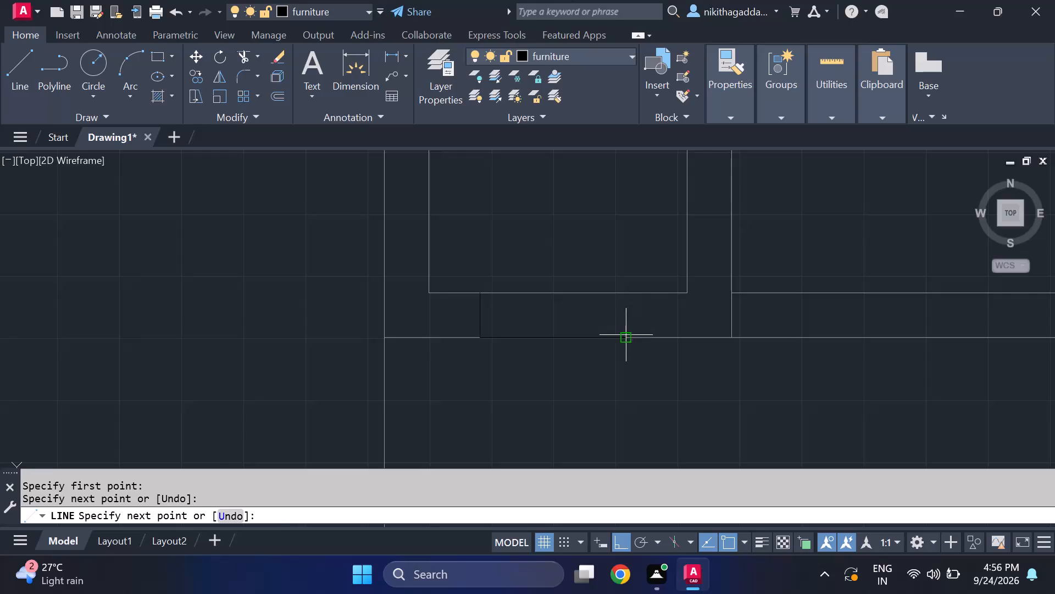
left_click(621, 293)
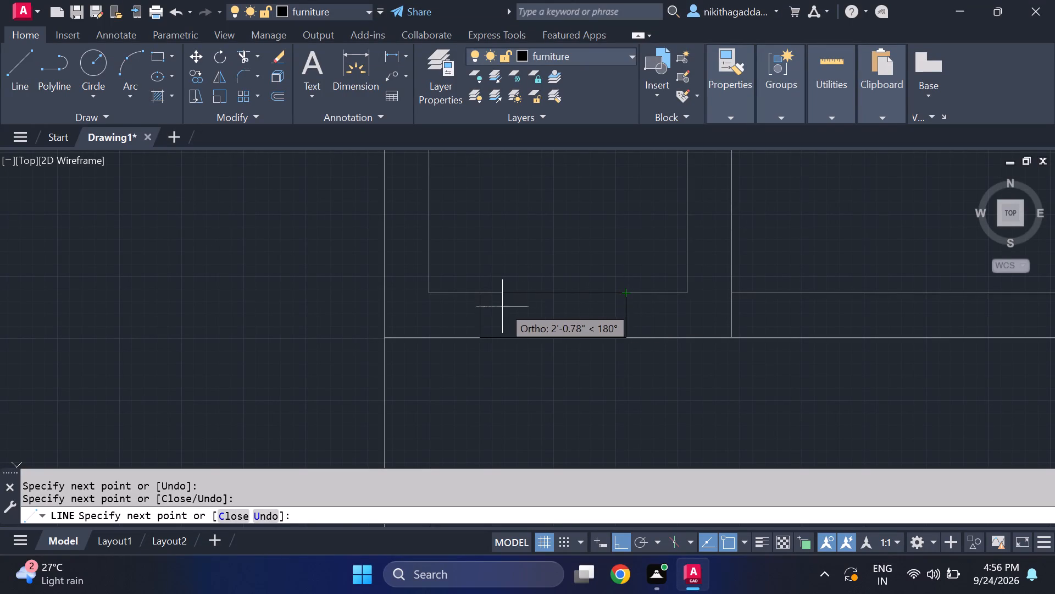
left_click(481, 297)
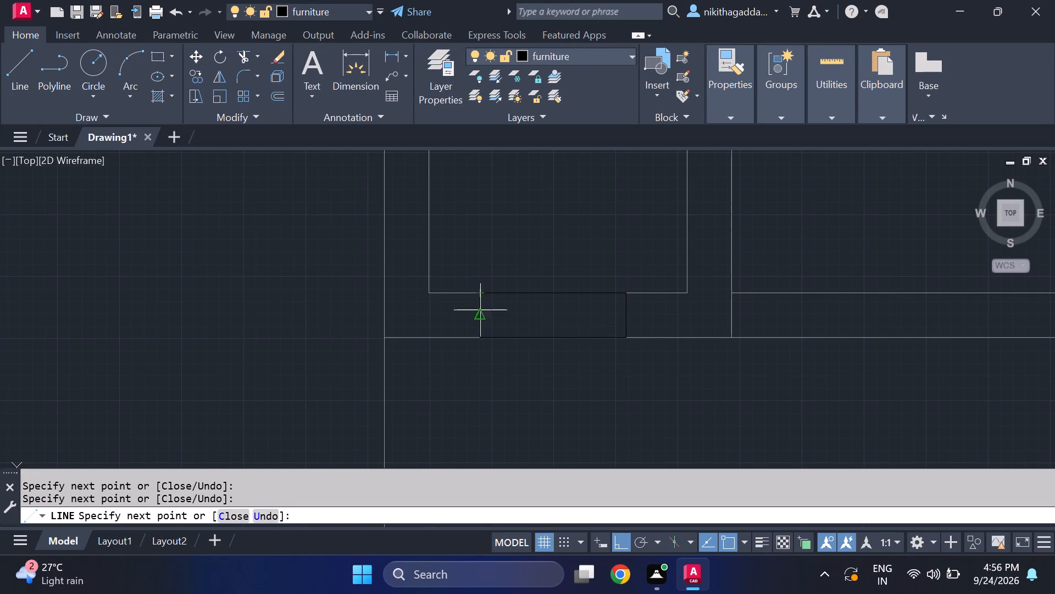
left_click(480, 313)
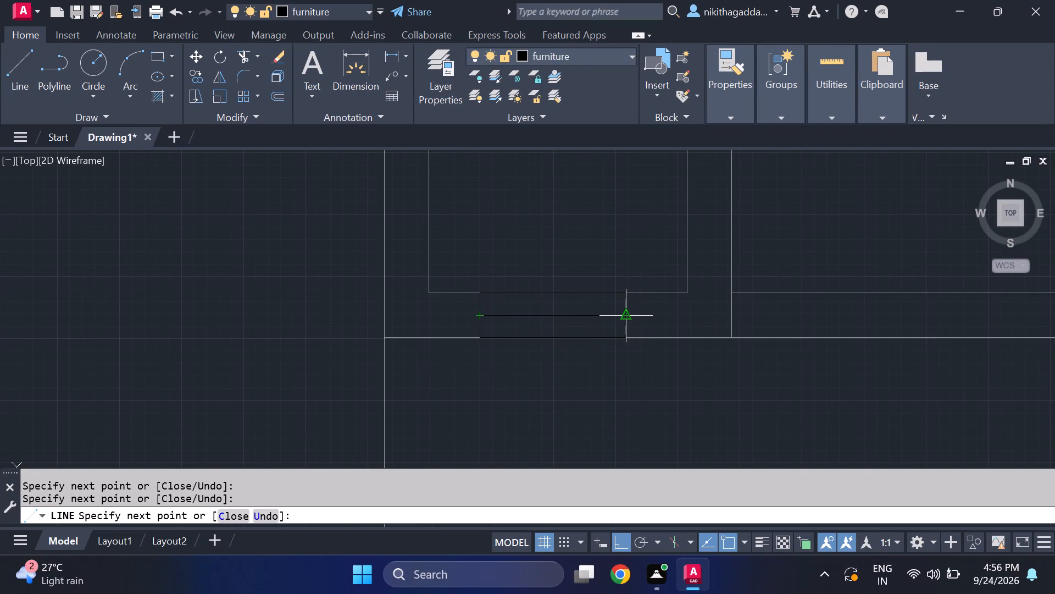
left_click(625, 317)
key("Return")
Draw a rectangular window outline across the south wall of the room east of the narrow room, starting at its inner southwest corner.
key("Return")
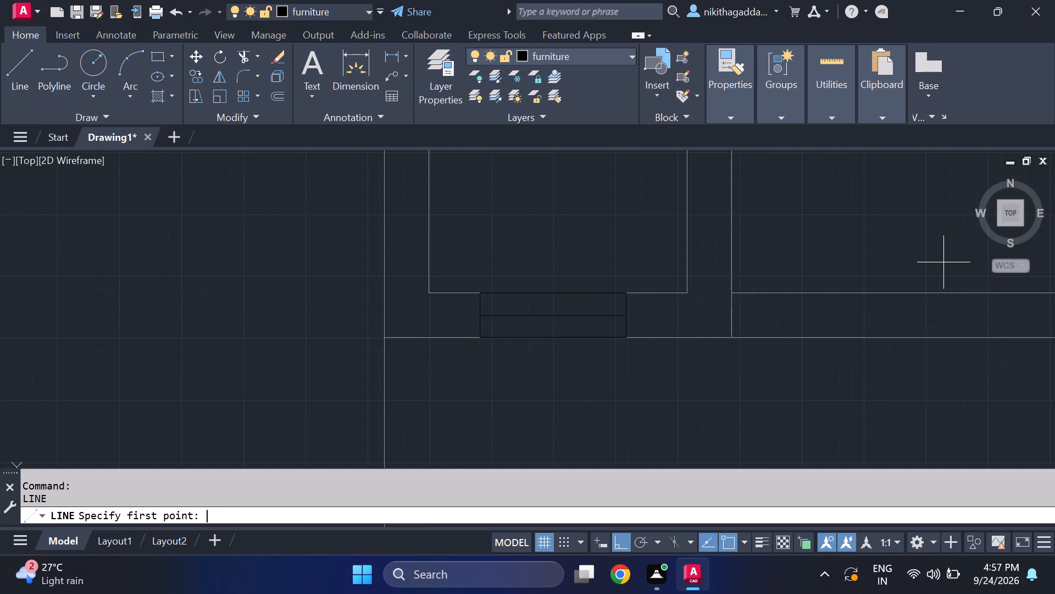
scroll(935, 261, "down", 4)
middle_click_drag(926, 298, 929, 296)
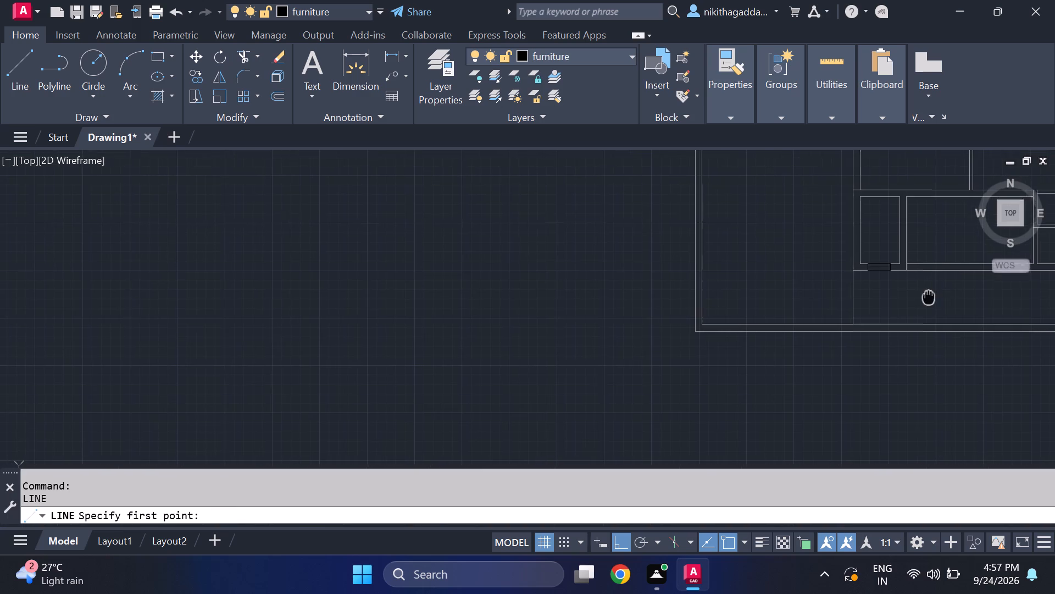
middle_click_drag(929, 296, 597, 306)
scroll(582, 228, "up", 1)
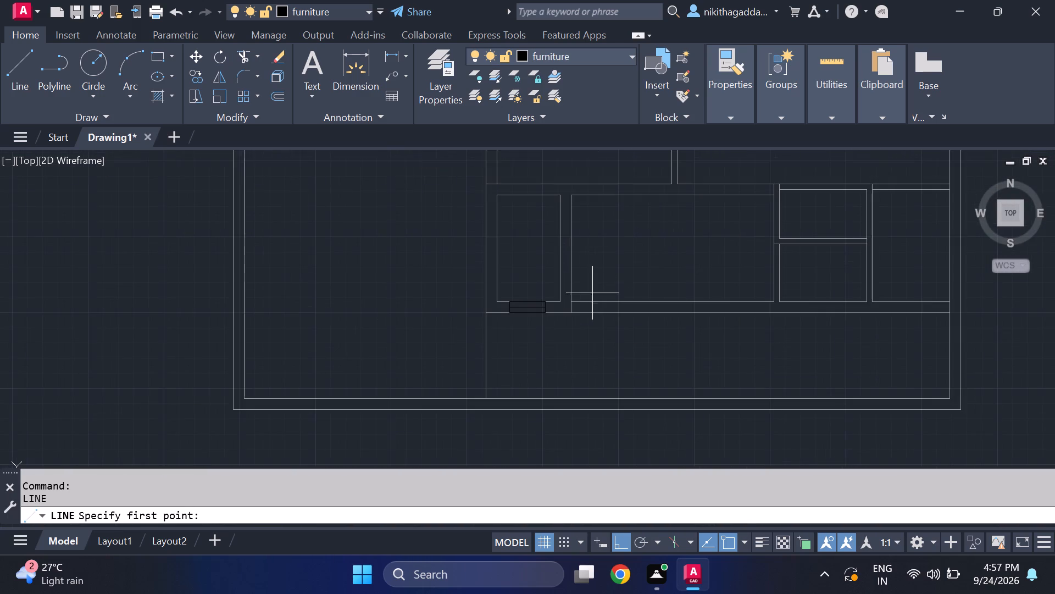
scroll(595, 319, "up", 3)
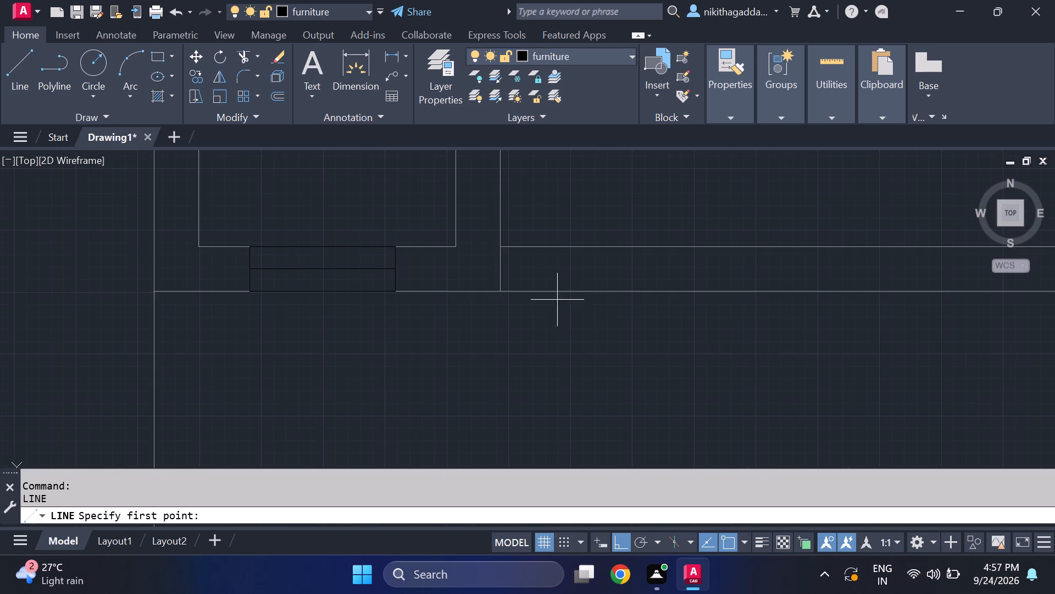
left_click(506, 251)
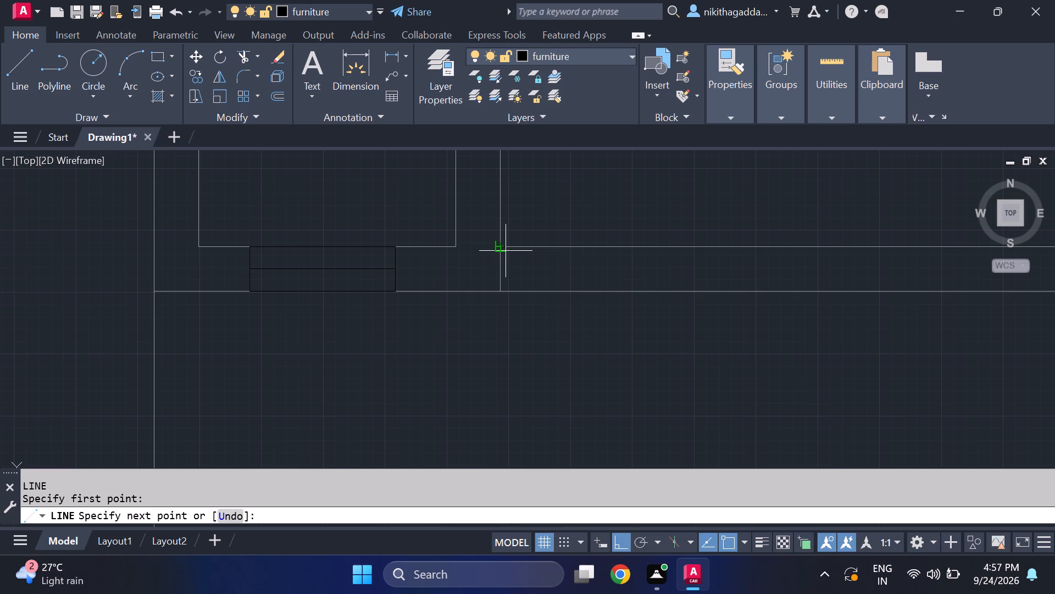
scroll(708, 269, "down", 3)
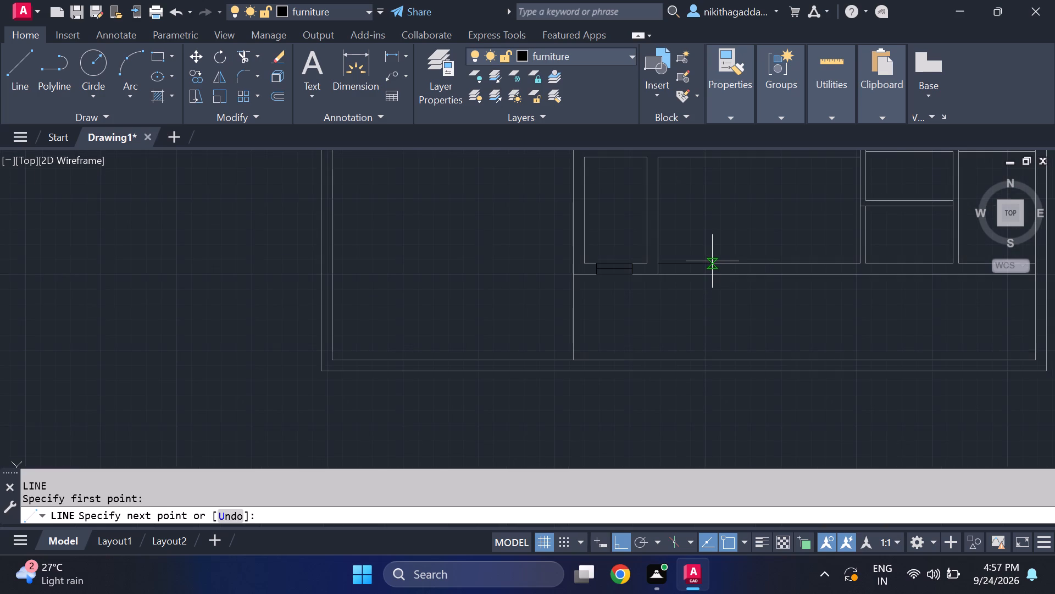
middle_click_drag(712, 261, 628, 249)
scroll(628, 264, "up", 1)
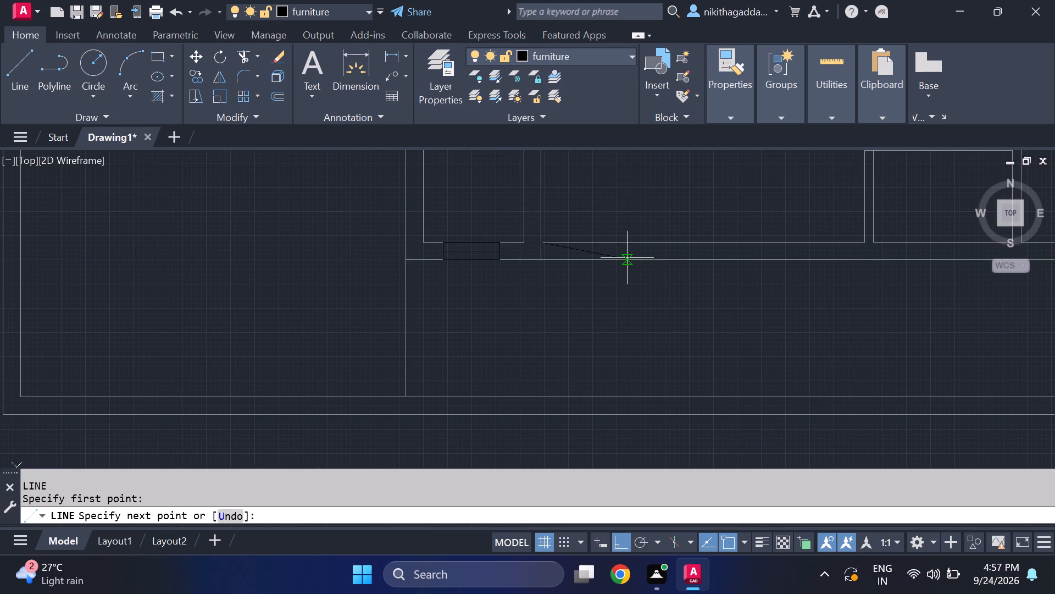
scroll(630, 253, "up", 2)
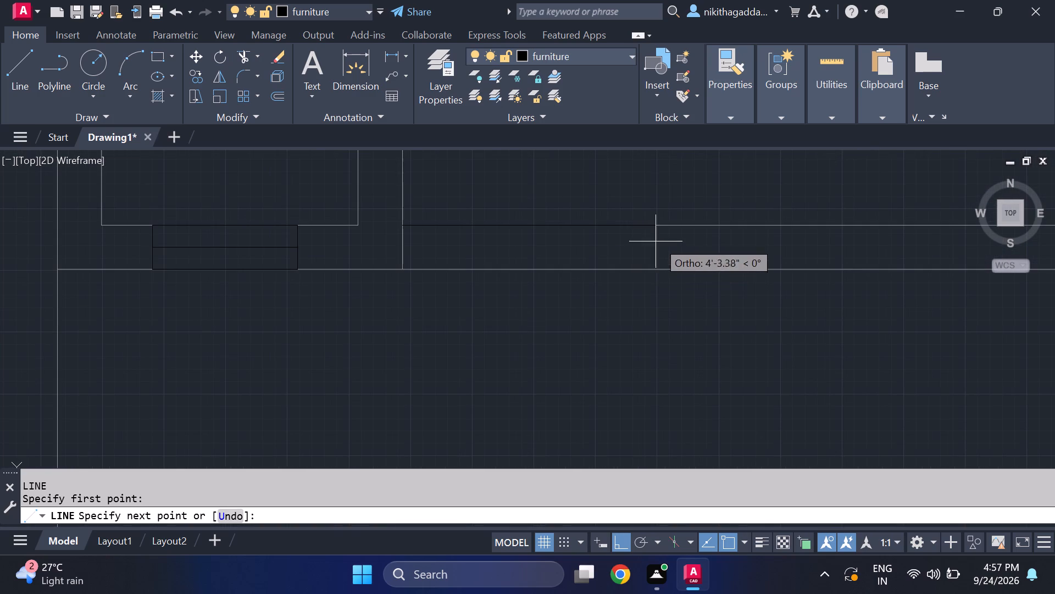
left_click(625, 230)
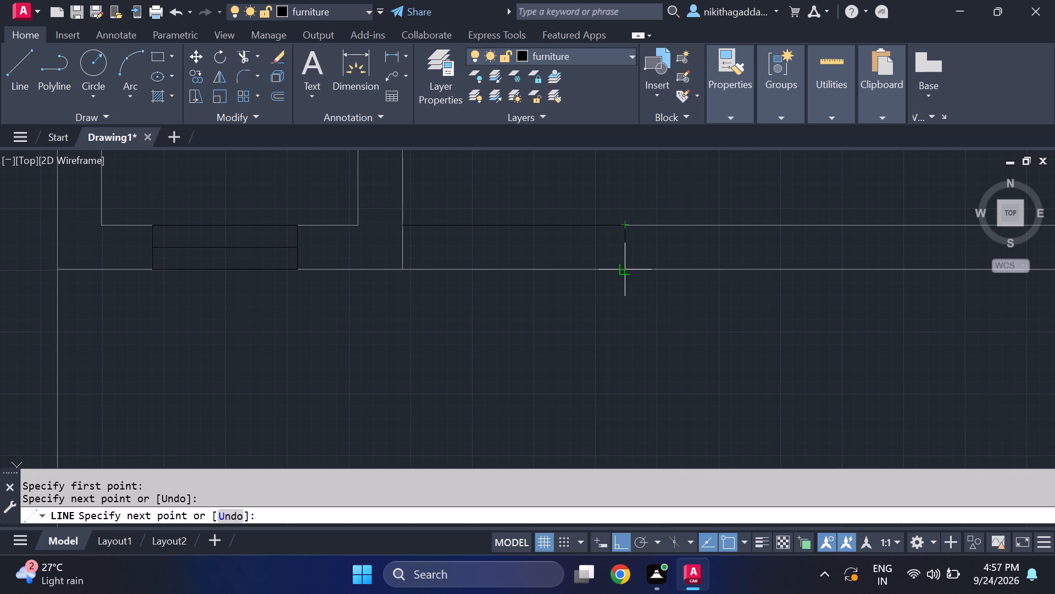
left_click(626, 271)
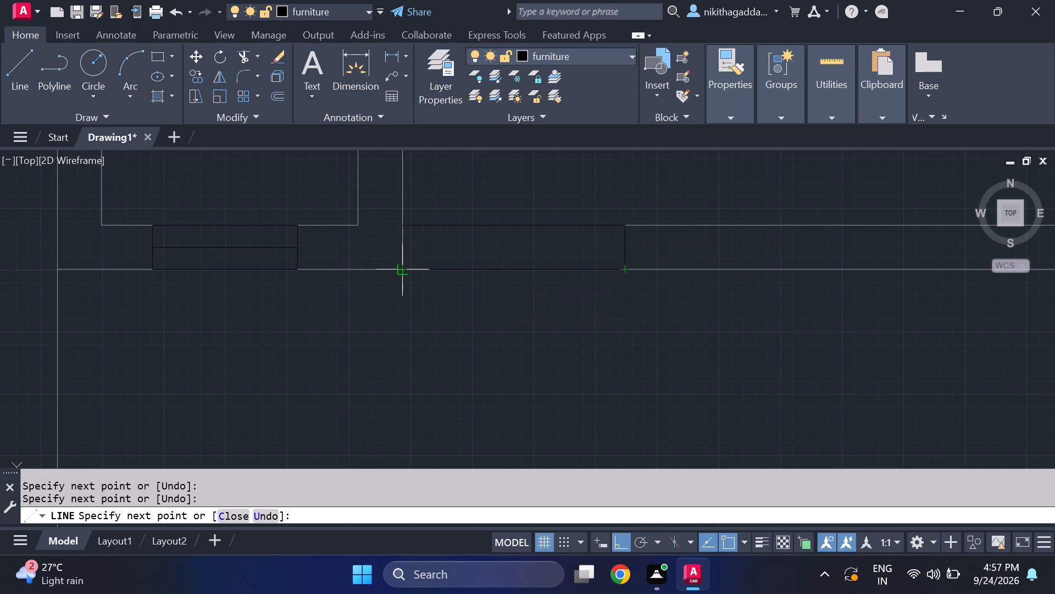
left_click(401, 266)
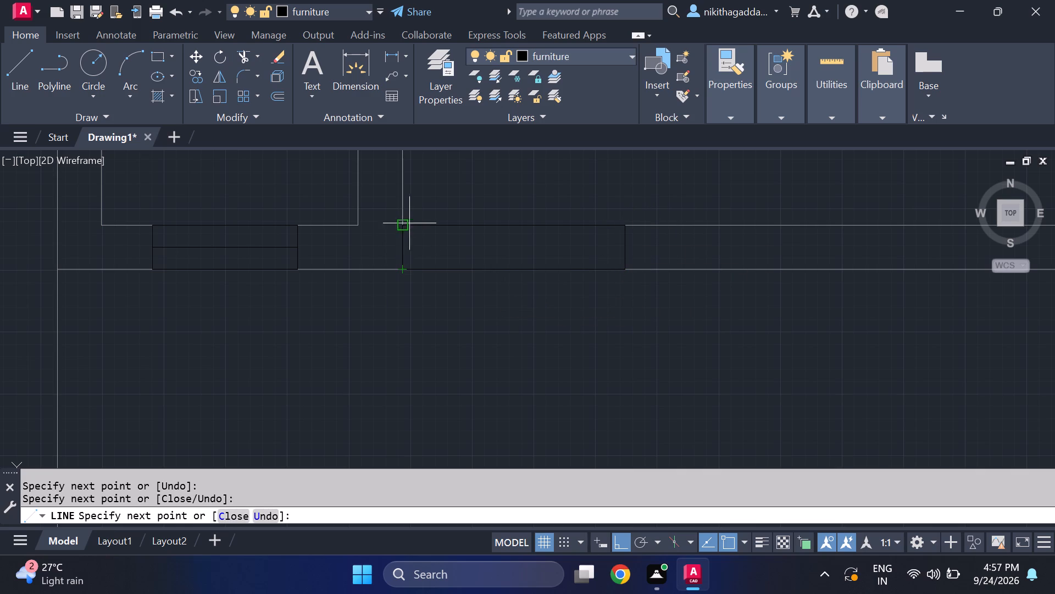
left_click(405, 224)
Add a horizontal centre line to that room's south window between the midpoints of its short ends.
left_click(403, 246)
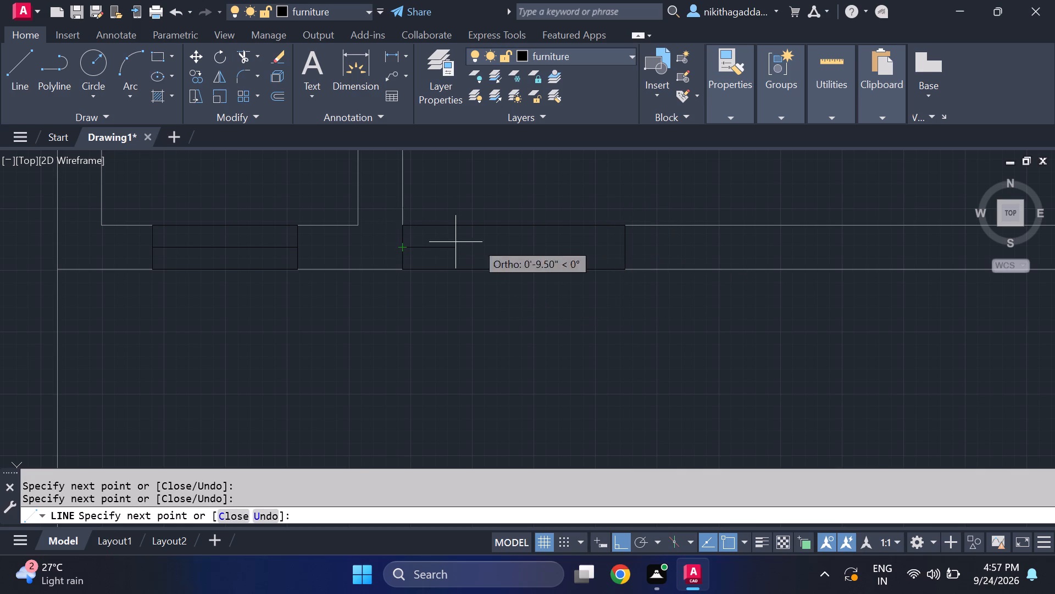
left_click(625, 250)
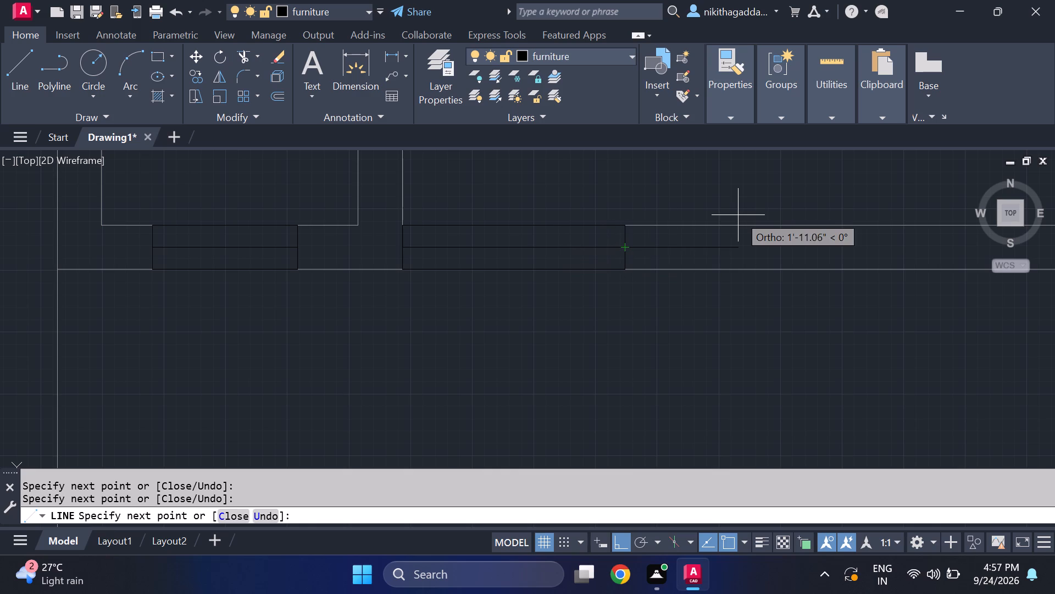
key("Return")
Draw a small window with a horizontal centre line across the wide southern room's north wall, just east of the partition meeting it from above.
scroll(772, 218, "down", 4)
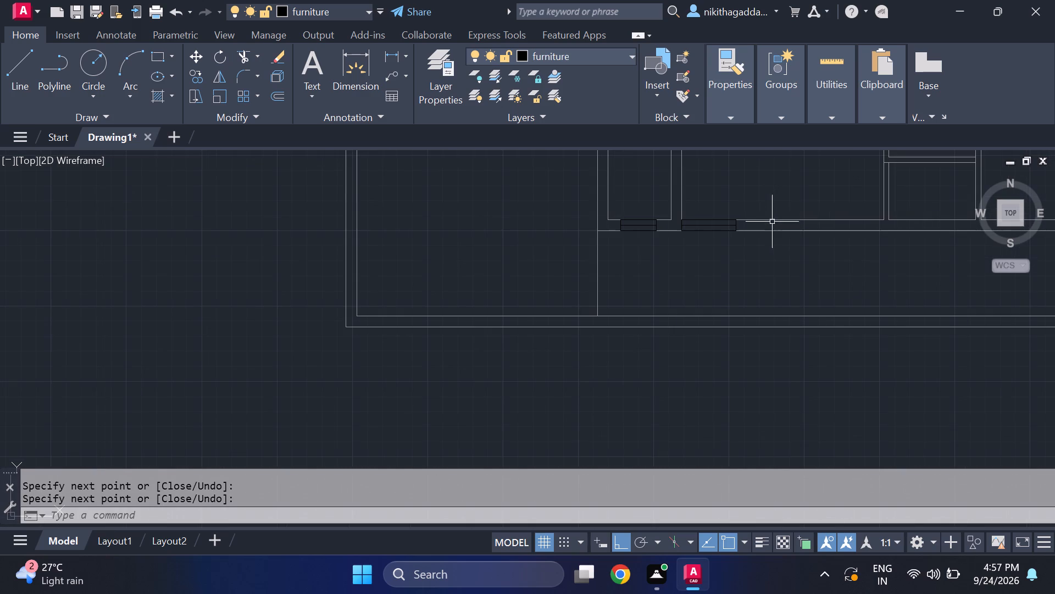
middle_click_drag(740, 269, 360, 306)
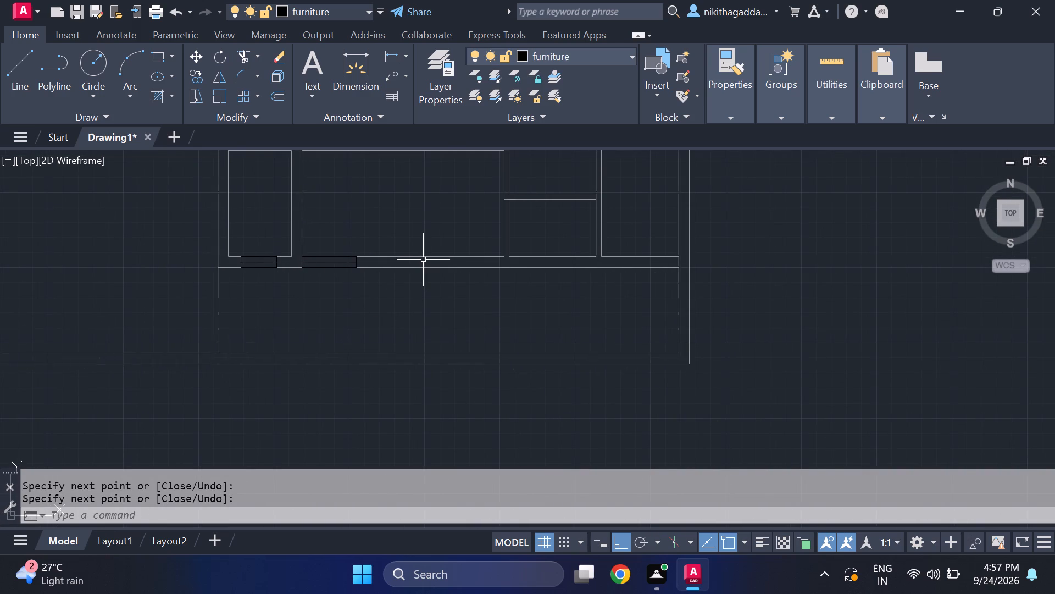
key("l")
key("Return")
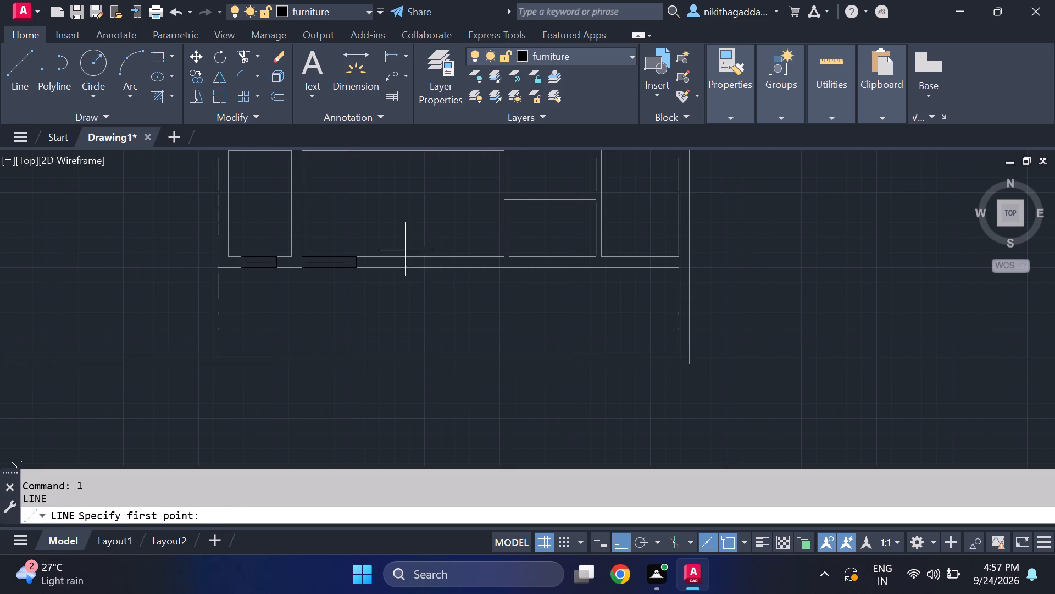
scroll(390, 233, "down", 3)
middle_click_drag(402, 228, 407, 278)
middle_click(407, 278)
scroll(402, 268, "up", 2)
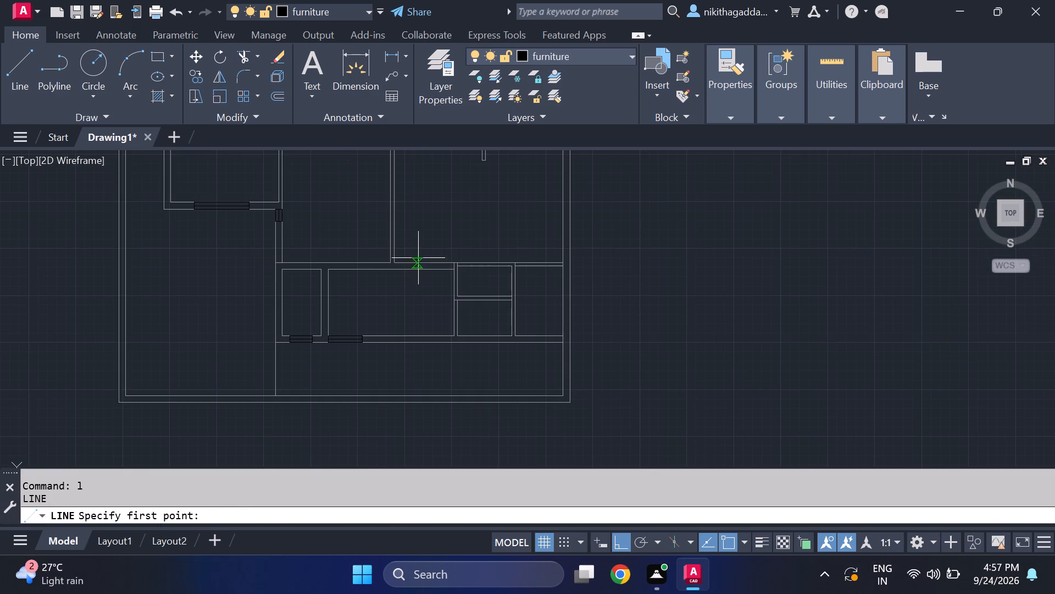
scroll(418, 257, "up", 4)
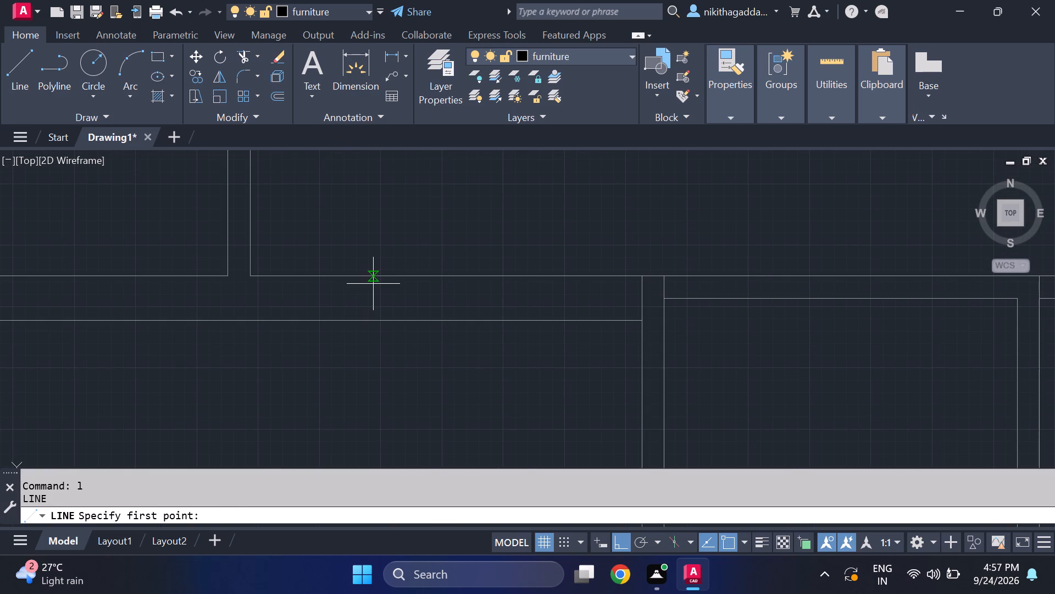
left_click(323, 274)
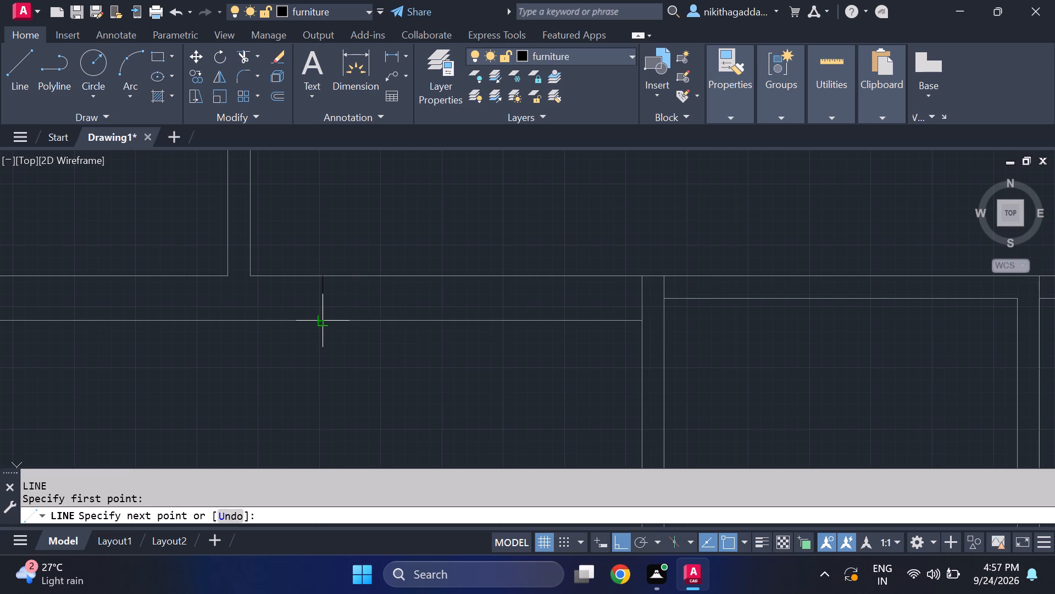
left_click(323, 321)
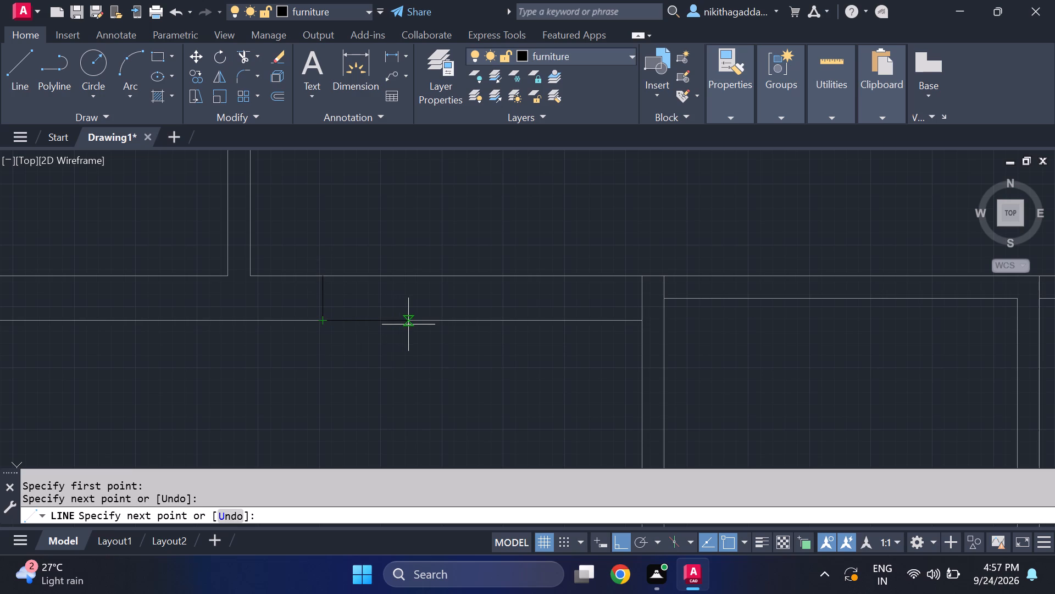
left_click(397, 320)
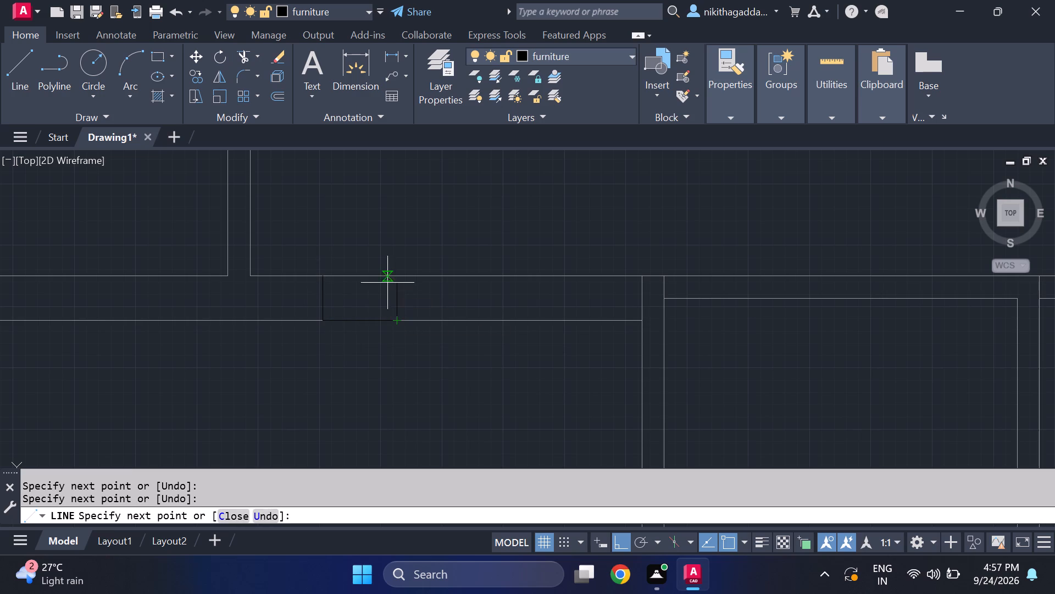
left_click(397, 279)
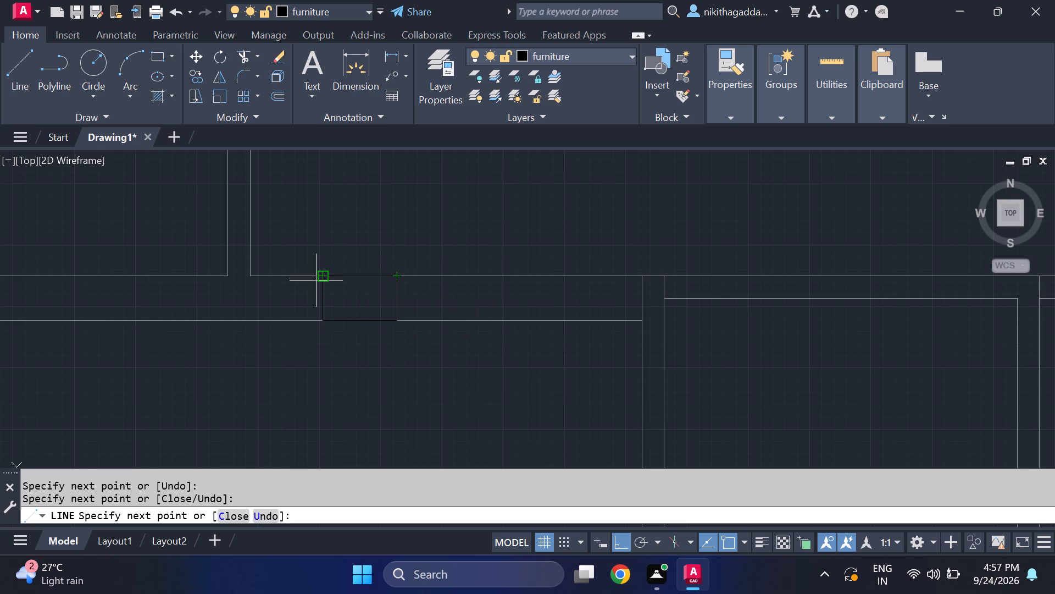
left_click(326, 283)
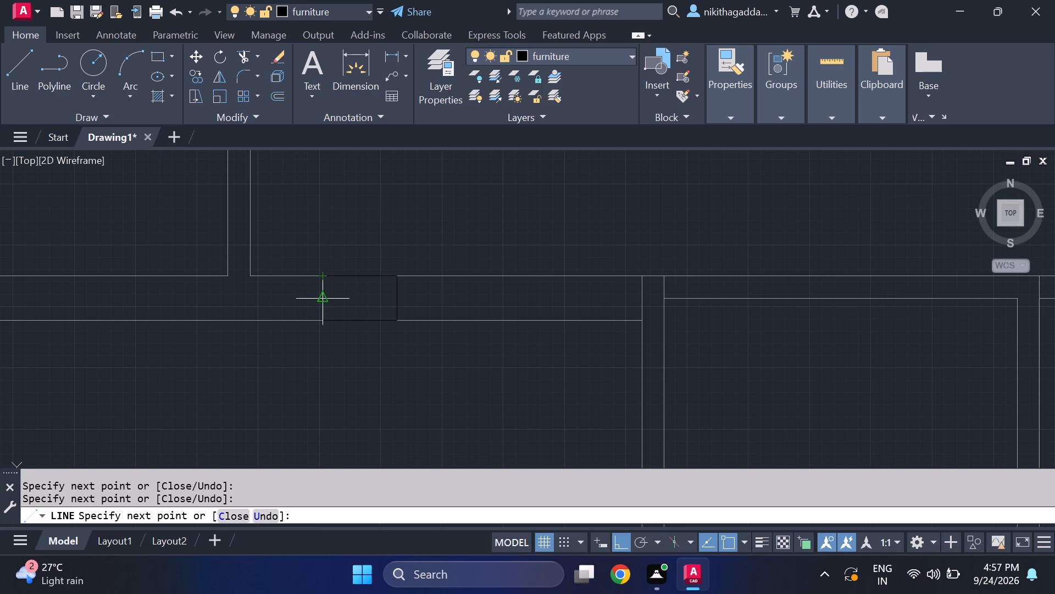
left_click(323, 301)
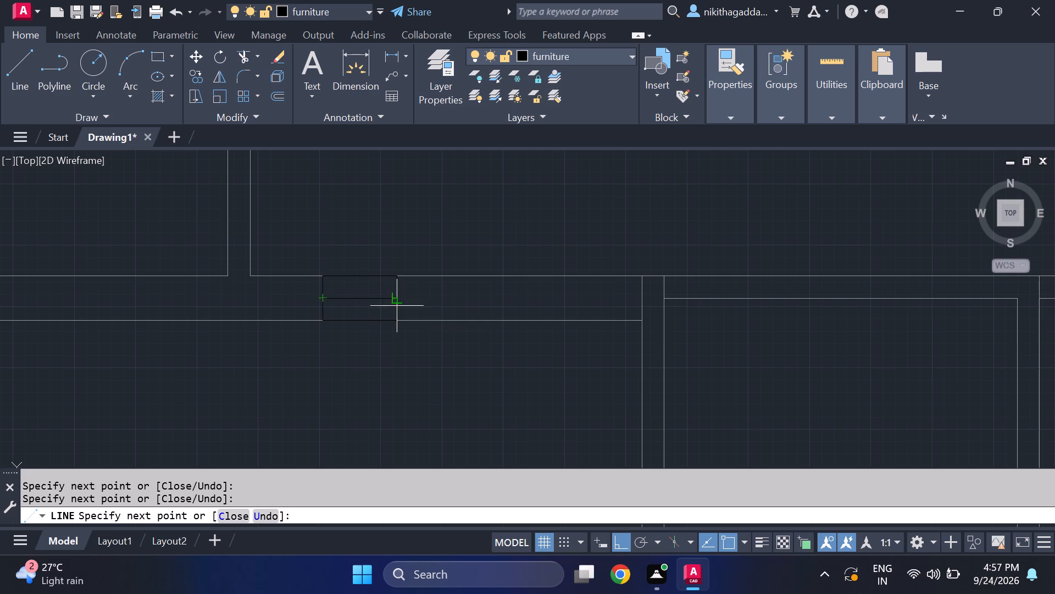
left_click(399, 303)
key("Return")
Draw a rectangular window with a horizontal centre line in the south wall of the small lower room east of the wide room.
key("Return")
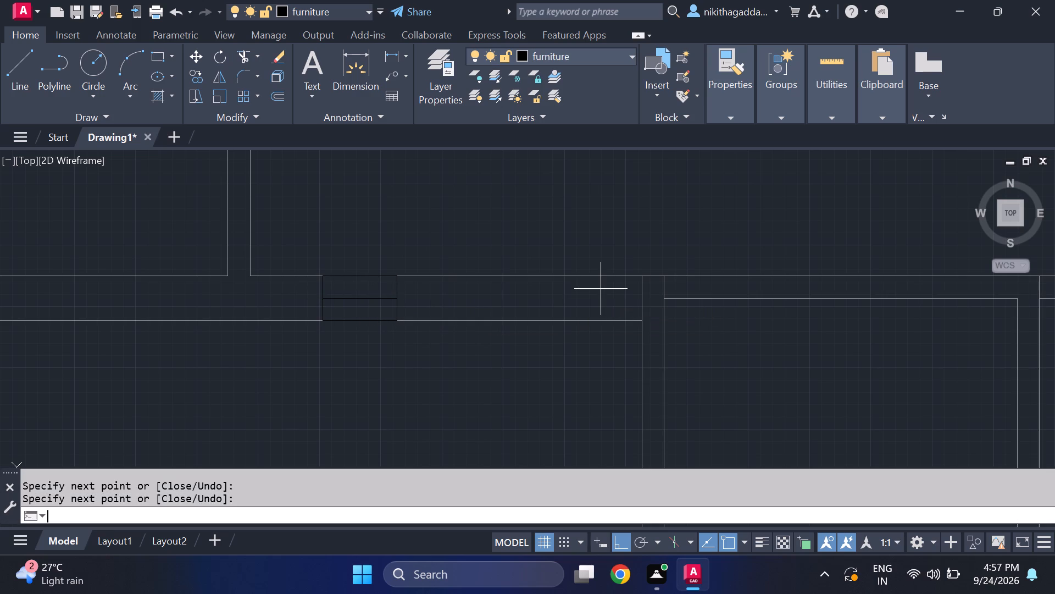
scroll(645, 273, "down", 4)
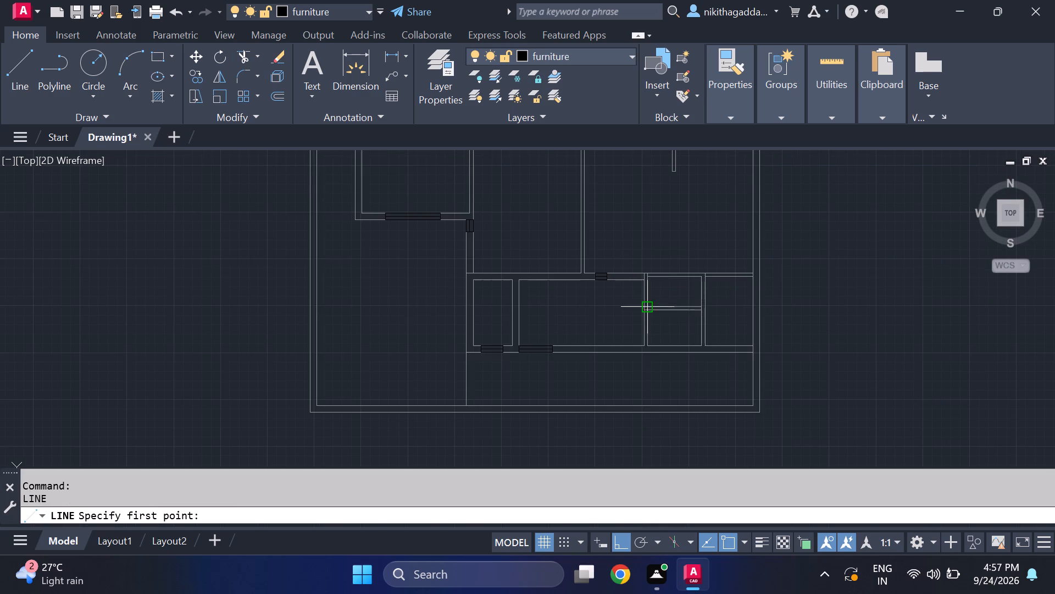
middle_click_drag(669, 340, 571, 266)
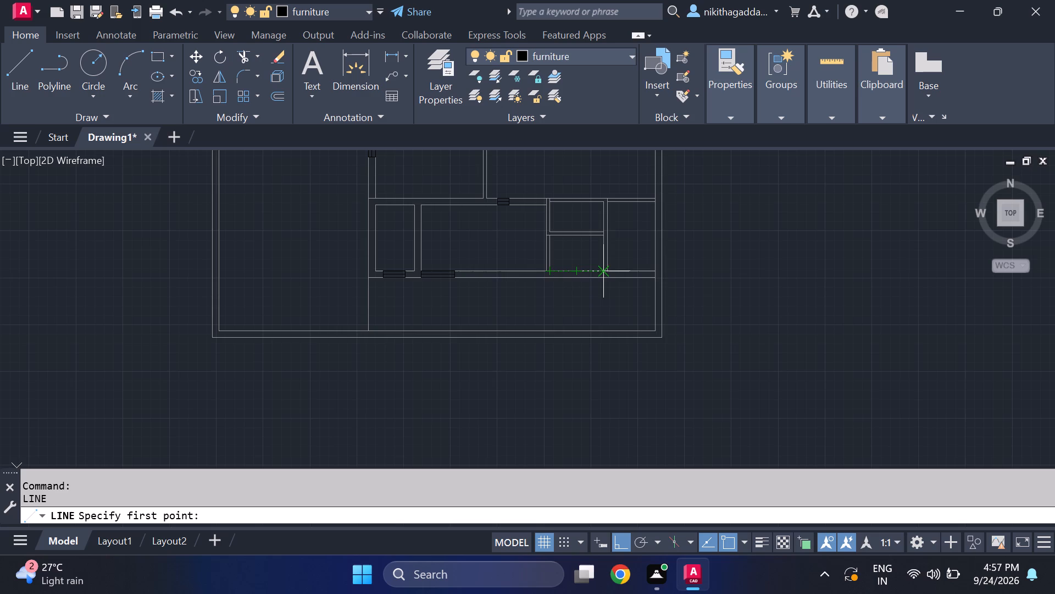
scroll(603, 272, "up", 3)
scroll(598, 276, "down", 3)
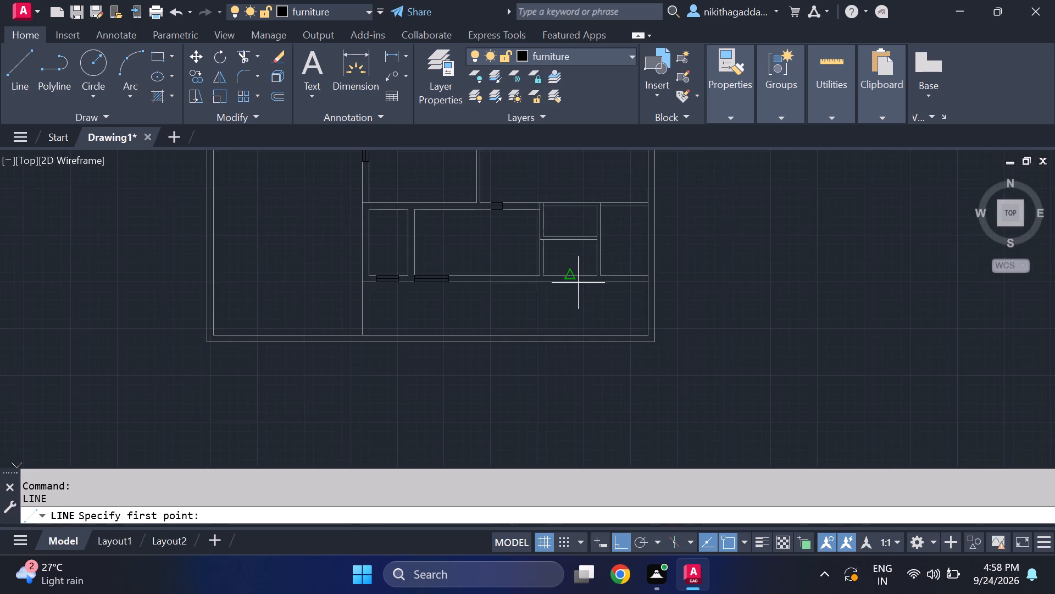
scroll(573, 278, "up", 3)
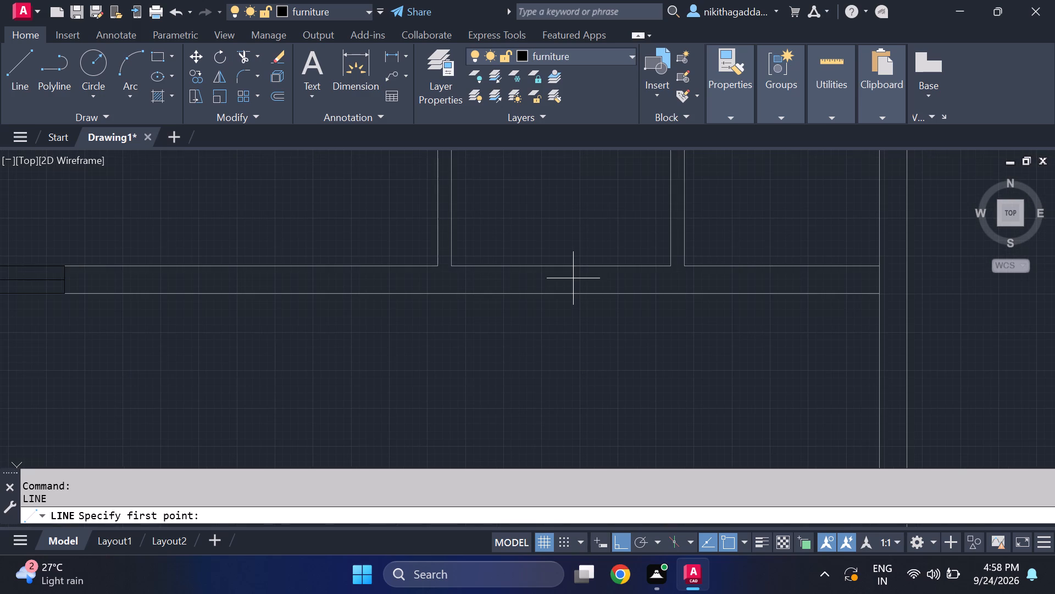
middle_click_drag(565, 239, 517, 254)
scroll(557, 236, "up", 1)
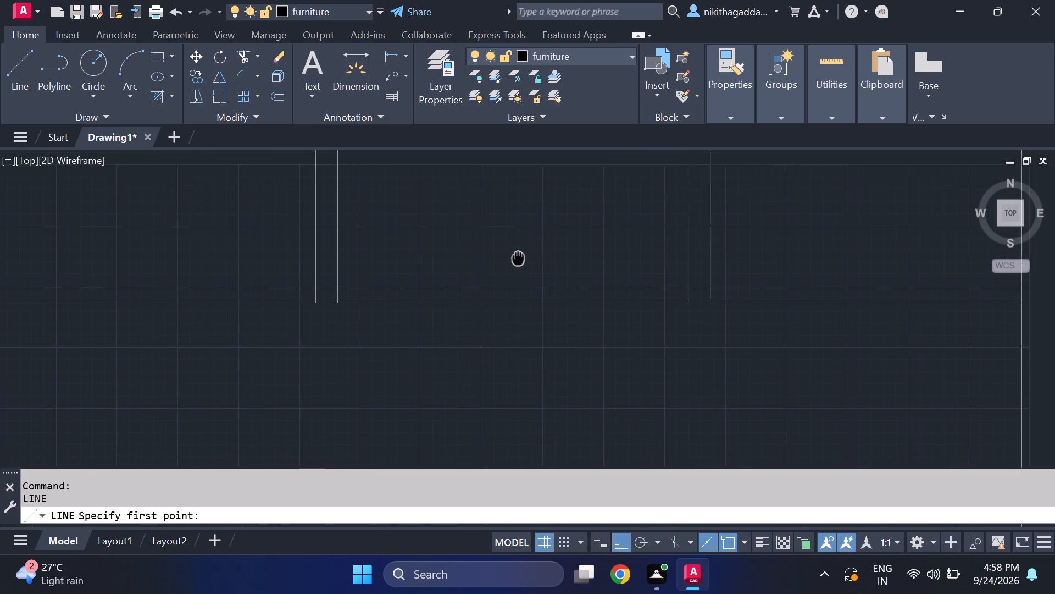
middle_click_drag(517, 254, 472, 255)
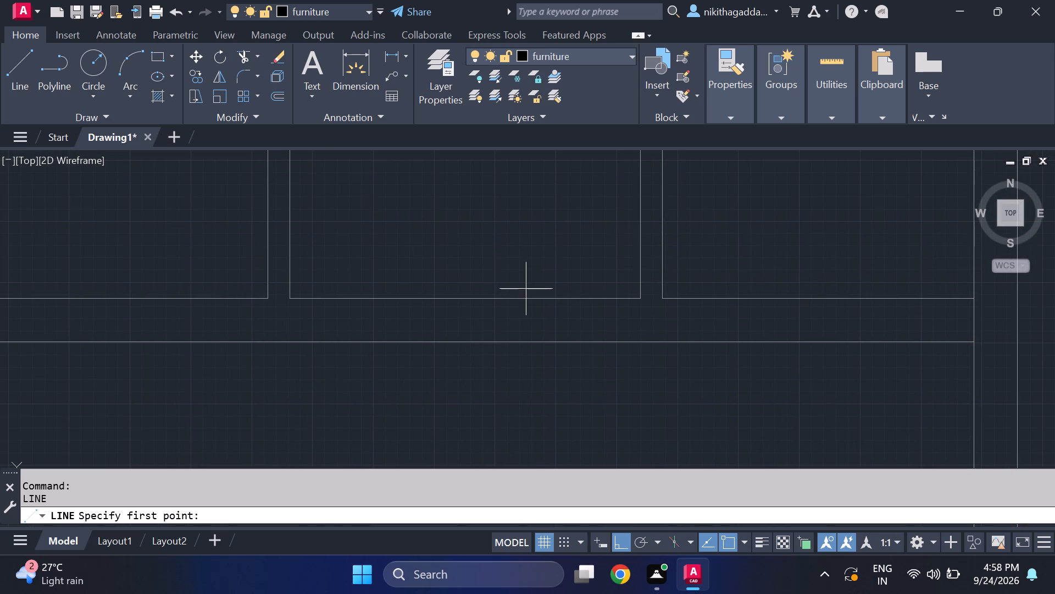
left_click(453, 301)
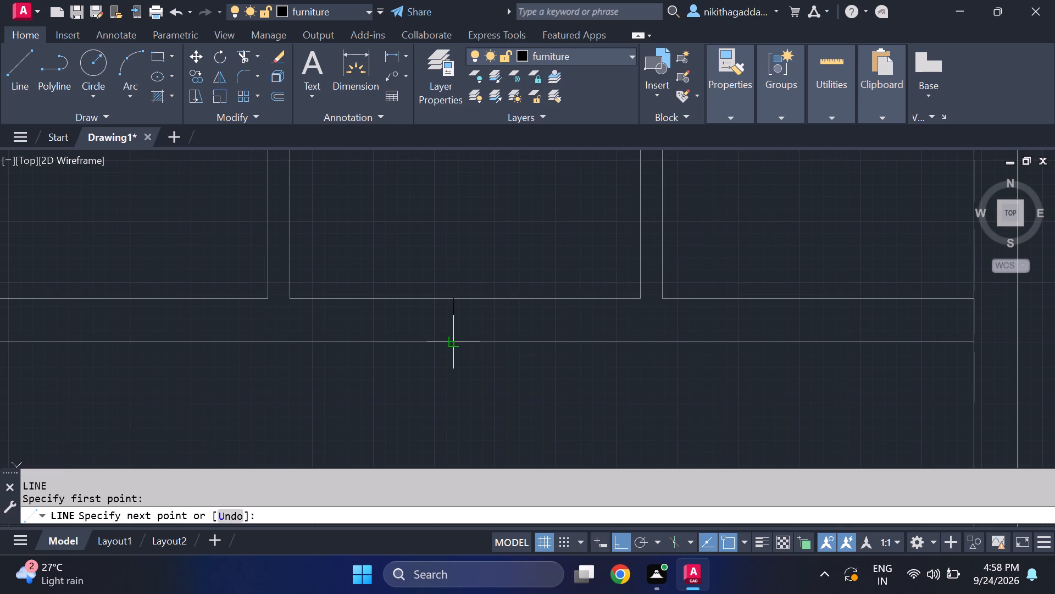
left_click(458, 344)
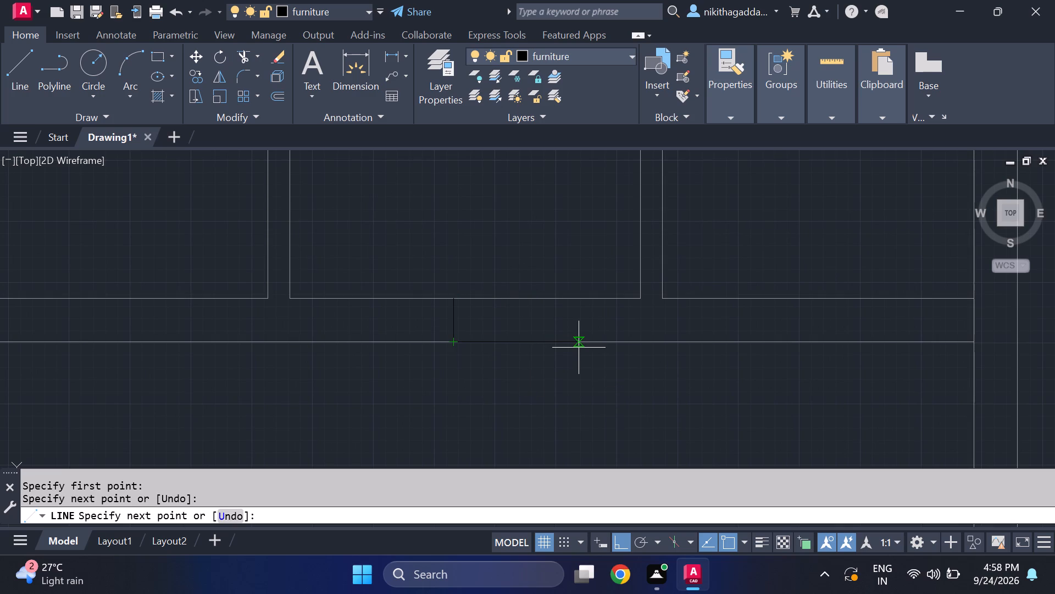
left_click(588, 346)
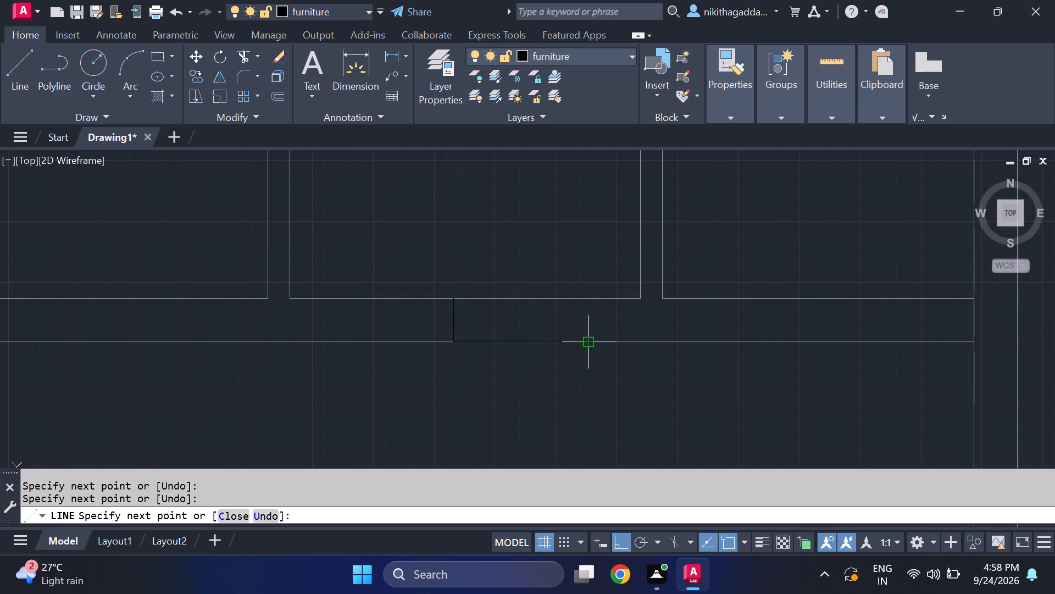
left_click(586, 300)
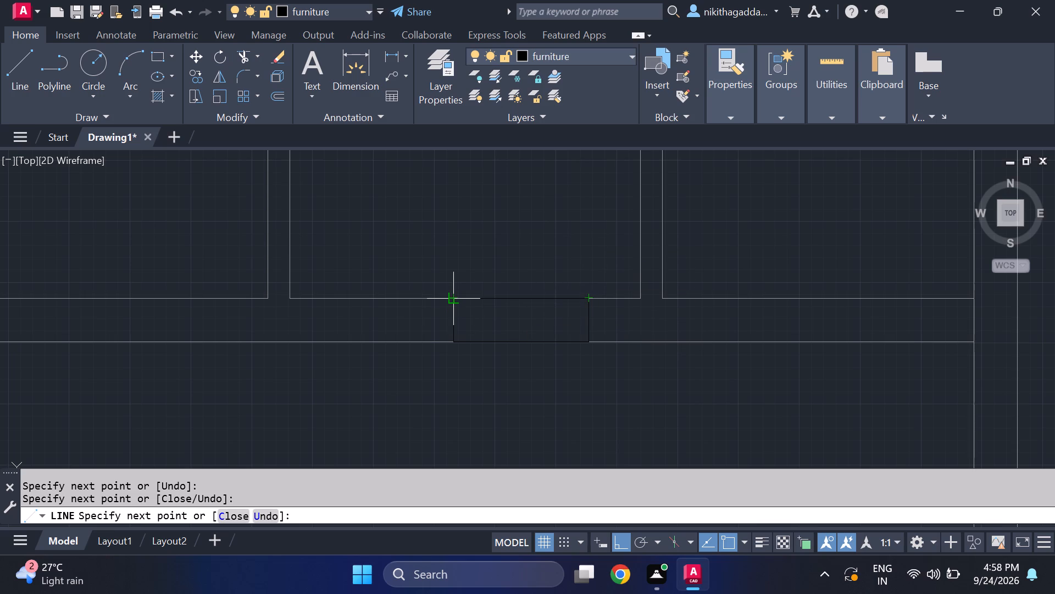
left_click(450, 301)
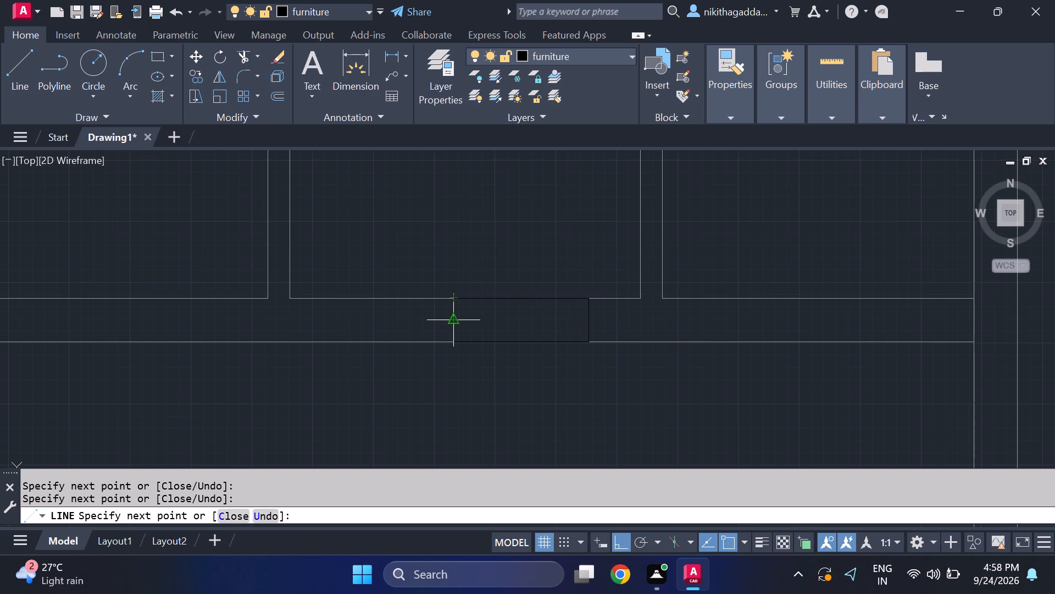
left_click(450, 320)
left_click(586, 323)
key("Return")
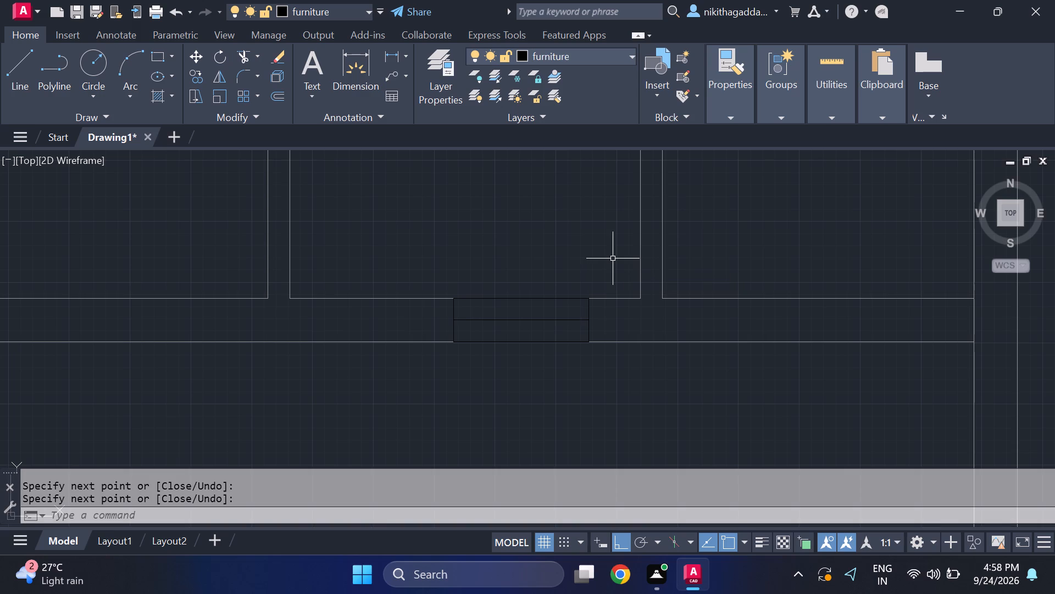
Copy the small room's complete south window horizontally east along the wall into the southeast corner room.
scroll(634, 137, "down", 4)
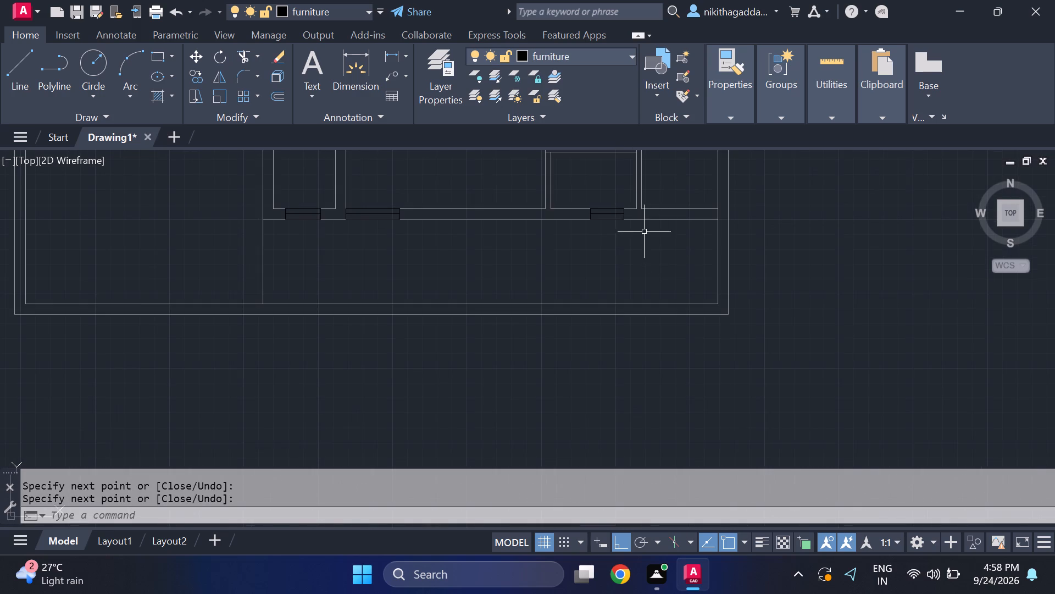
scroll(628, 221, "up", 3)
left_click(617, 189)
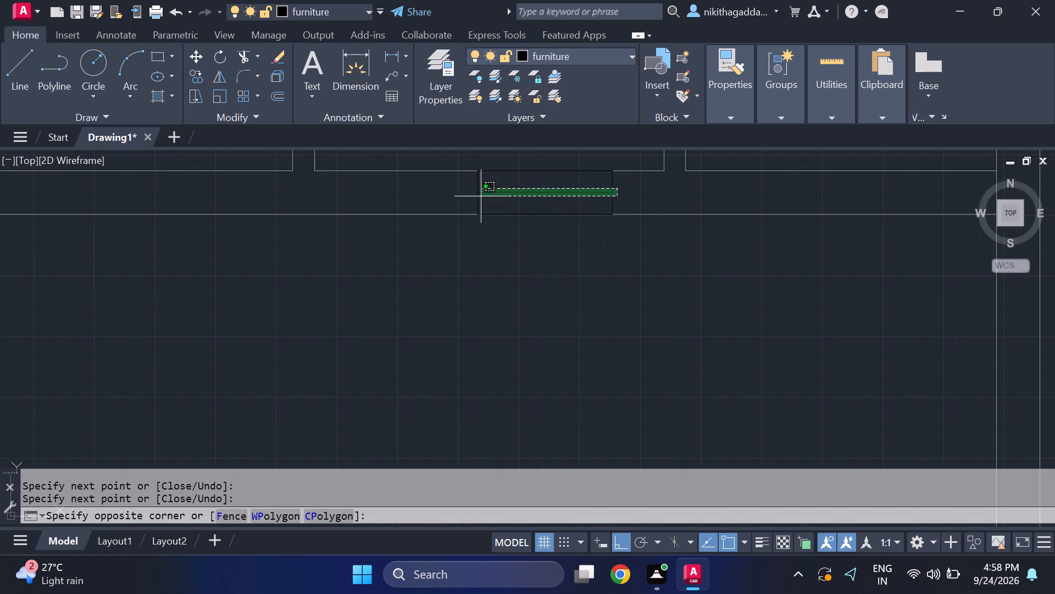
left_click(440, 202)
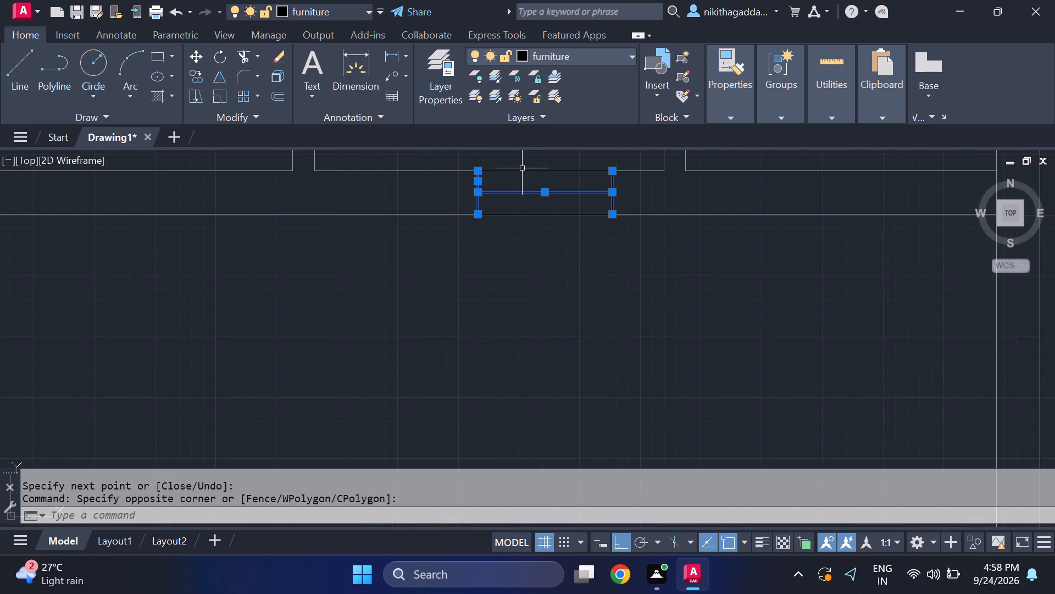
left_click(522, 168)
left_click(518, 214)
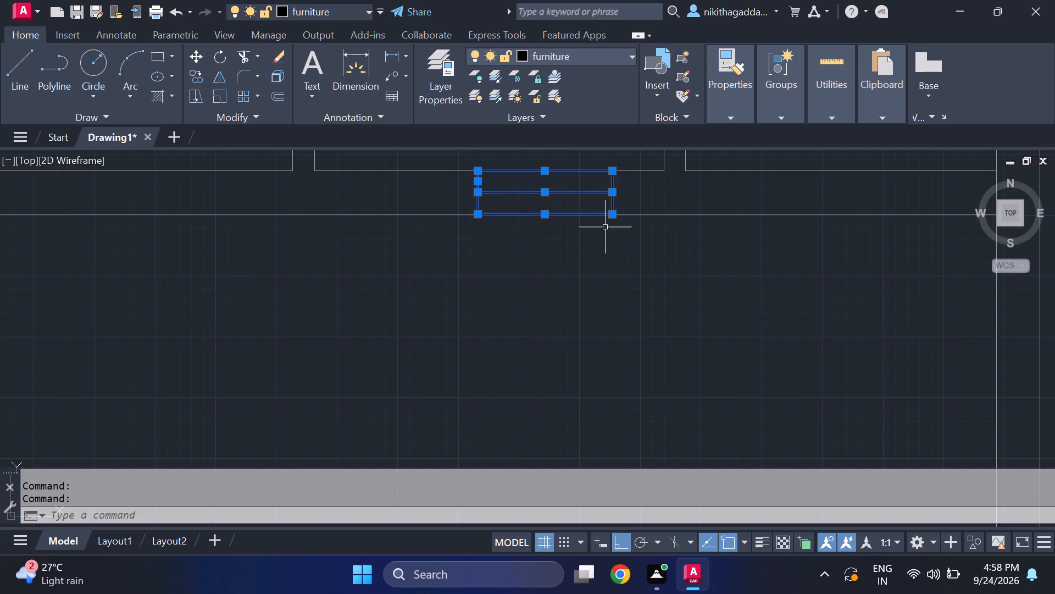
middle_click_drag(608, 233, 389, 326)
middle_click(386, 323)
type("co")
key("Return")
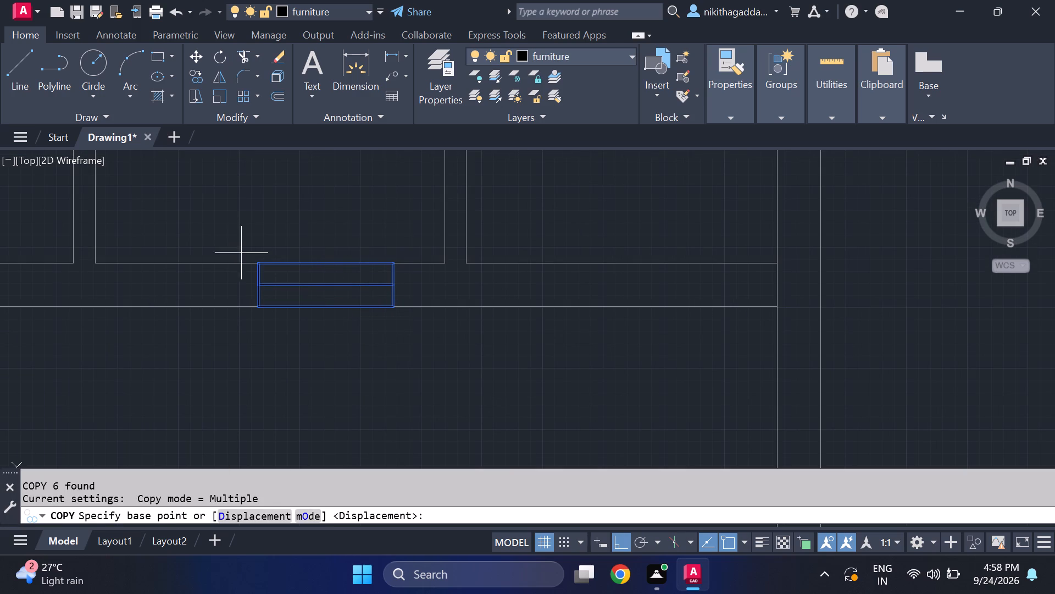
left_click(262, 262)
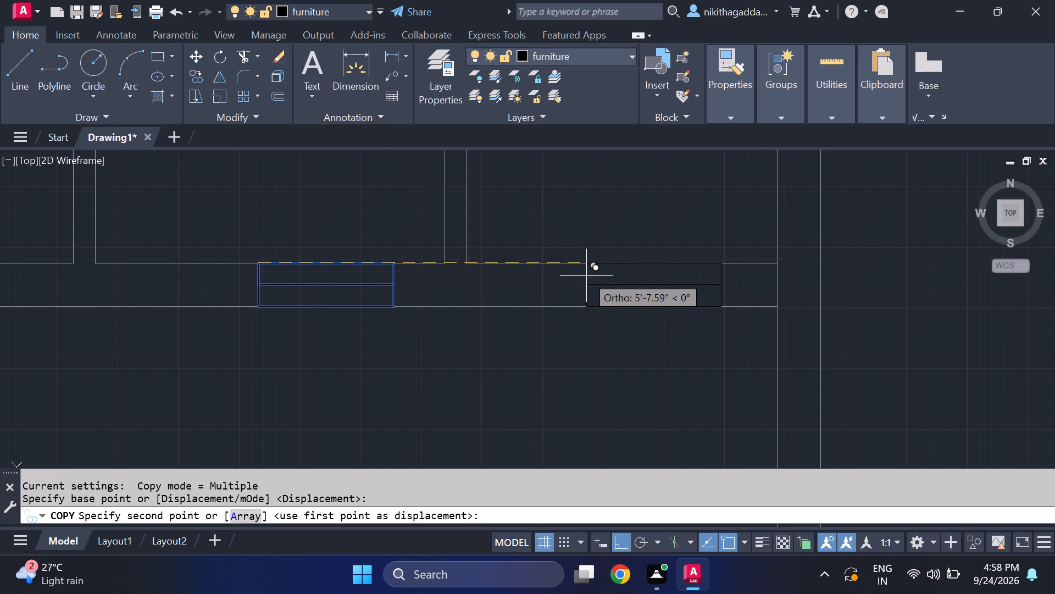
left_click(547, 271)
scroll(700, 226, "down", 1)
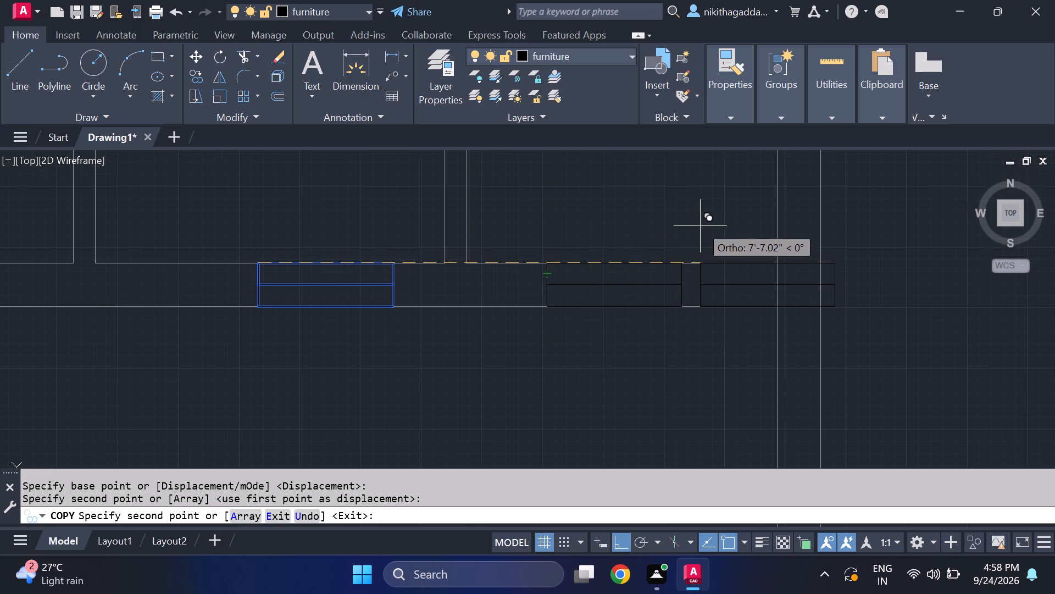
scroll(700, 226, "down", 2)
key("Escape")
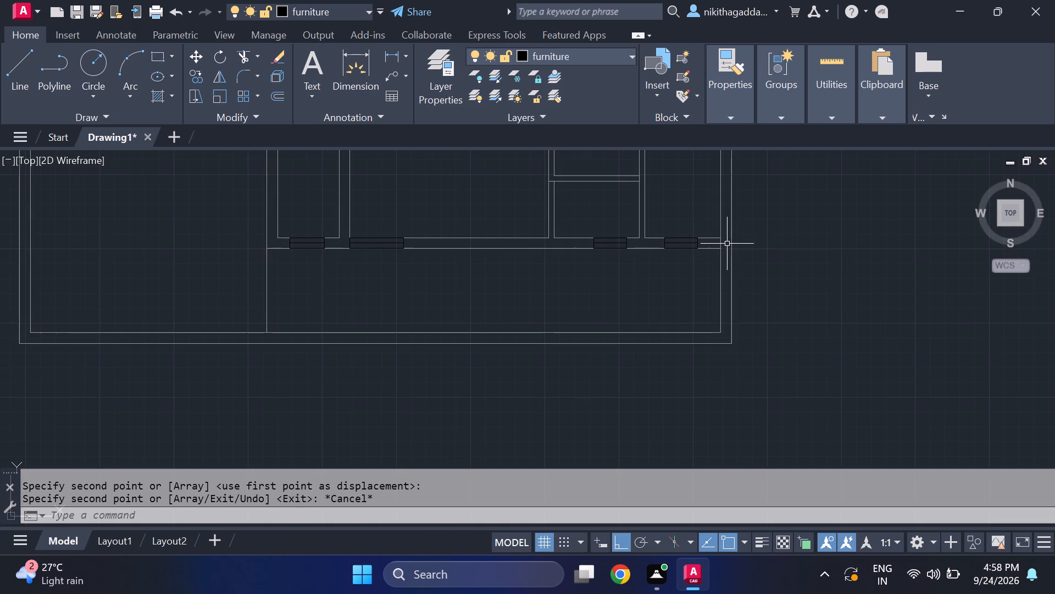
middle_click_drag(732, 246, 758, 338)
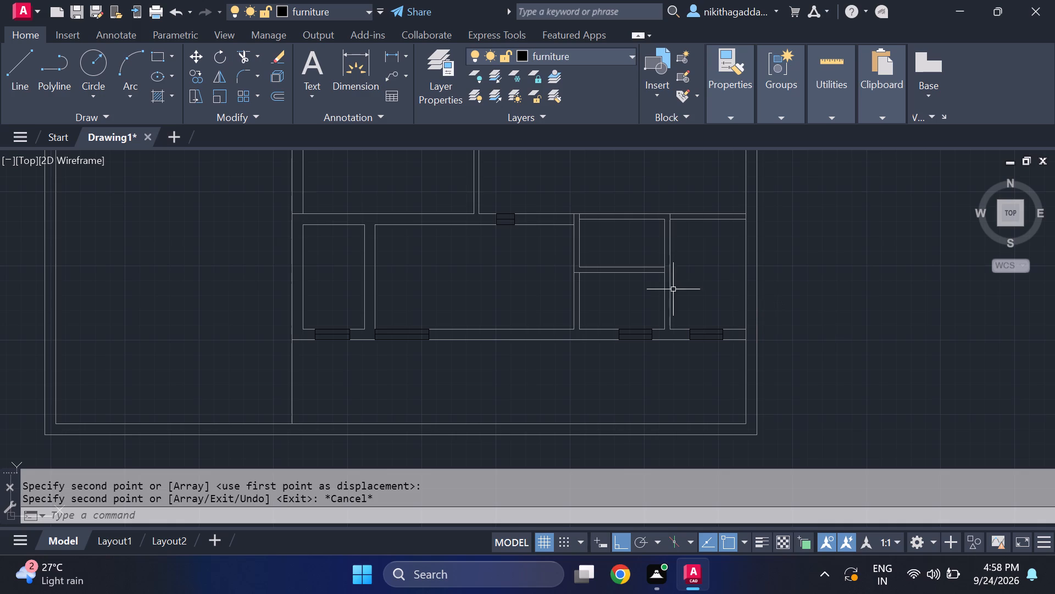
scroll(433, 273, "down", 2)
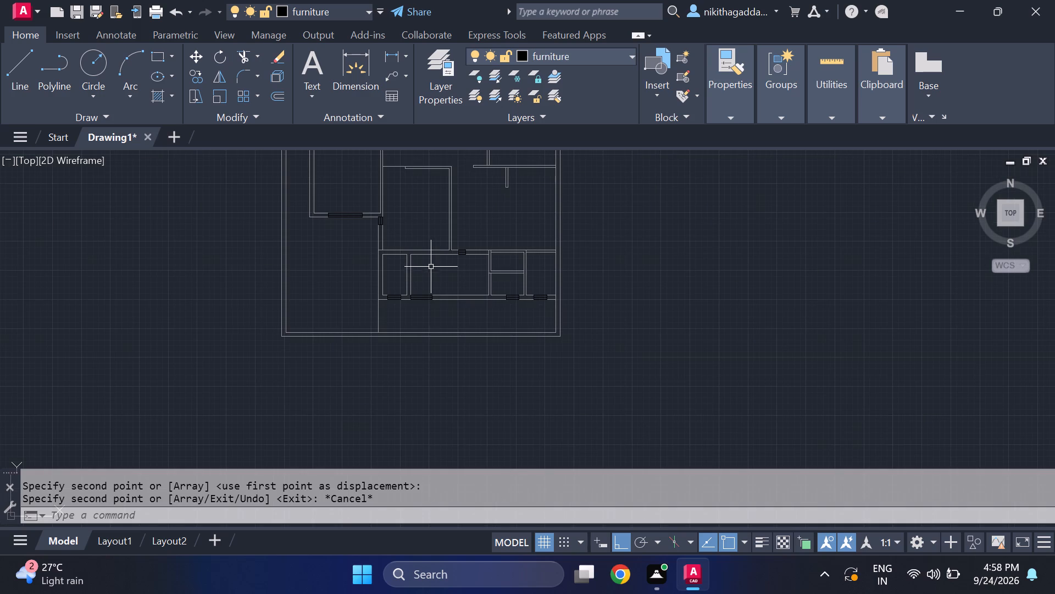
Draw a rectangular window with a horizontal centre line in the north wall of the eastern room below the northeast corner space.
middle_click_drag(434, 273, 424, 359)
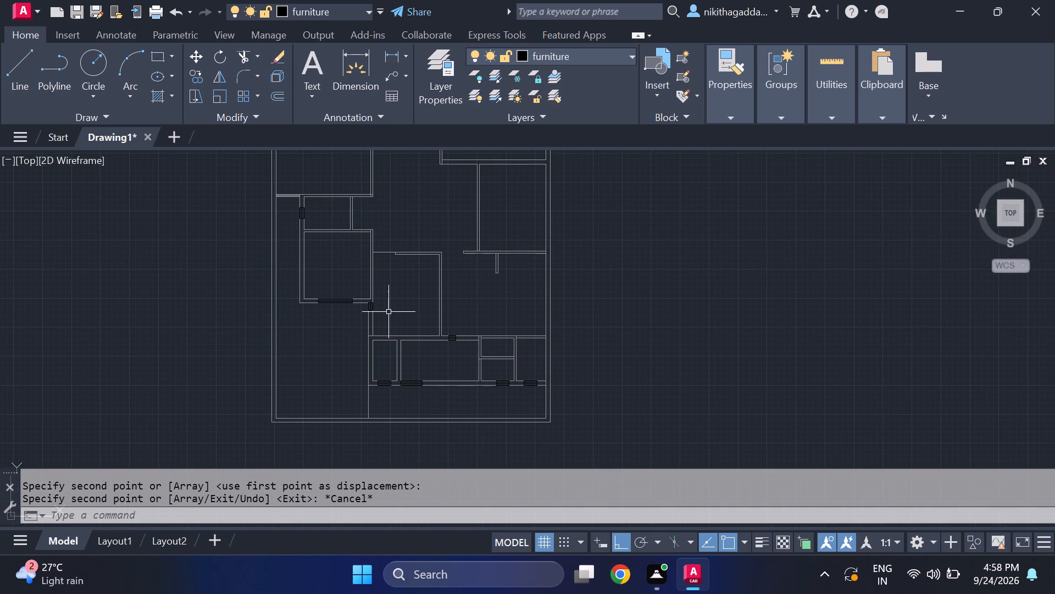
middle_click_drag(381, 307, 381, 327)
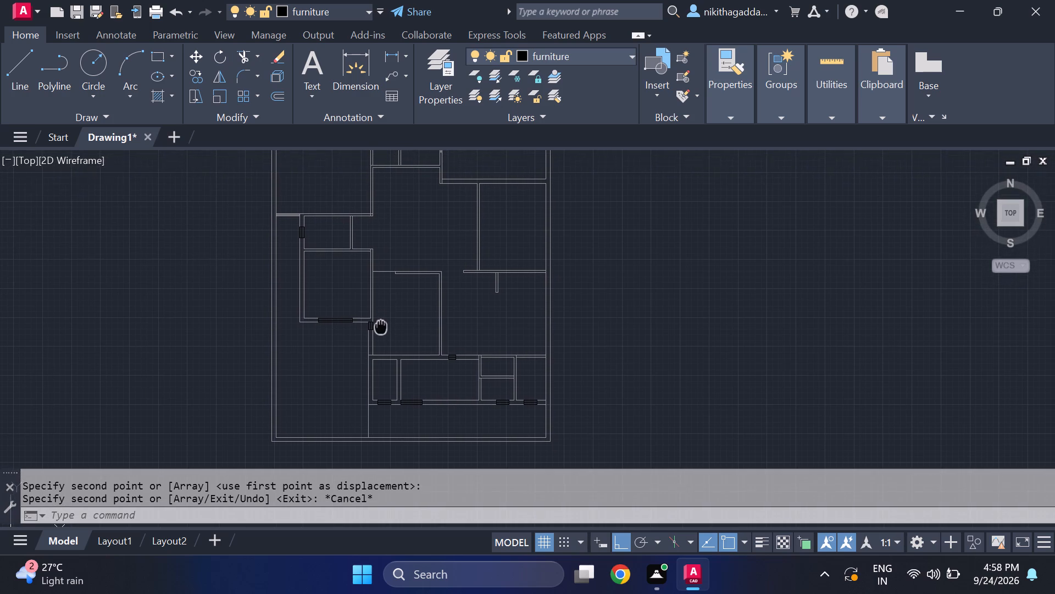
middle_click_drag(381, 327, 295, 395)
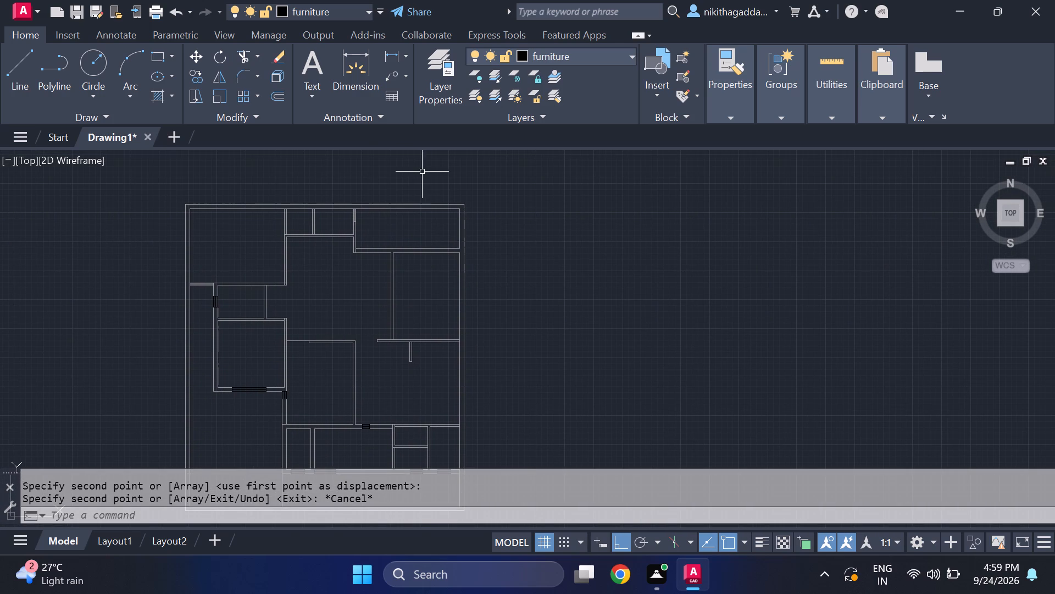
scroll(416, 250, "up", 1)
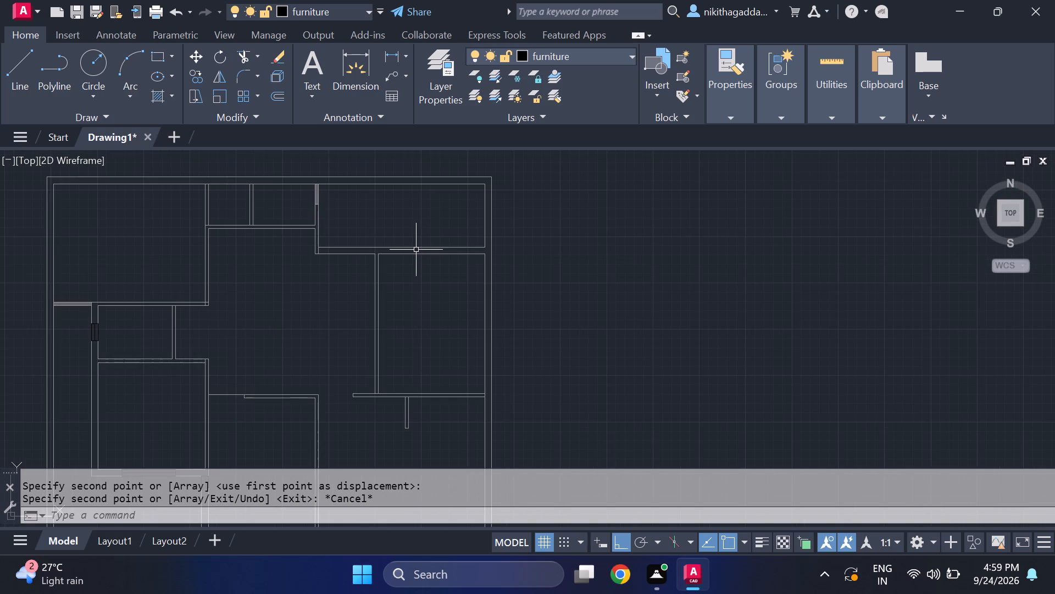
key("l")
key("Return")
scroll(440, 268, "up", 2)
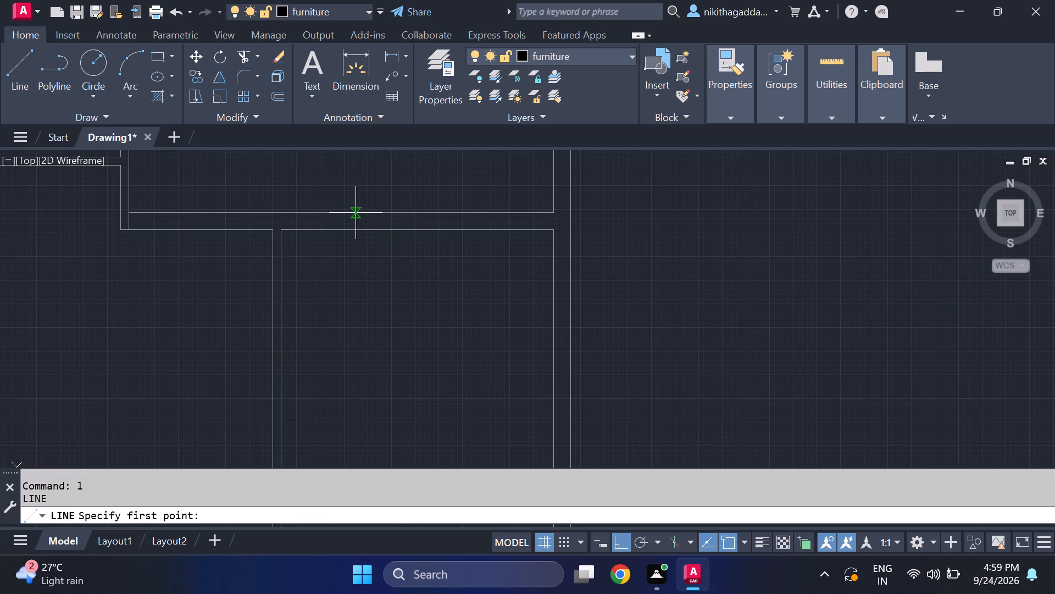
left_click(356, 213)
left_click(363, 228)
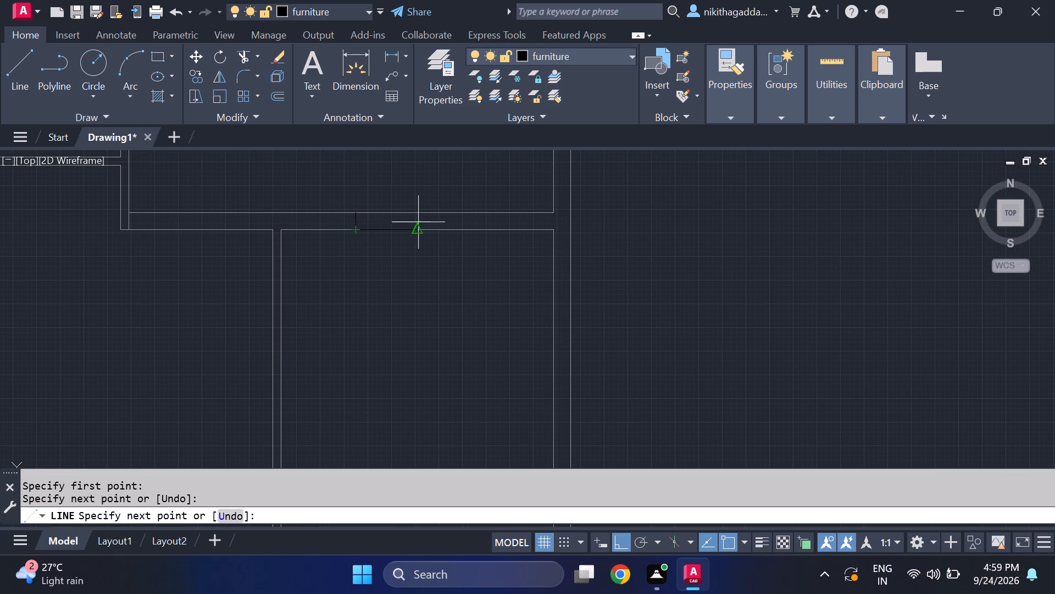
left_click(480, 230)
left_click(477, 212)
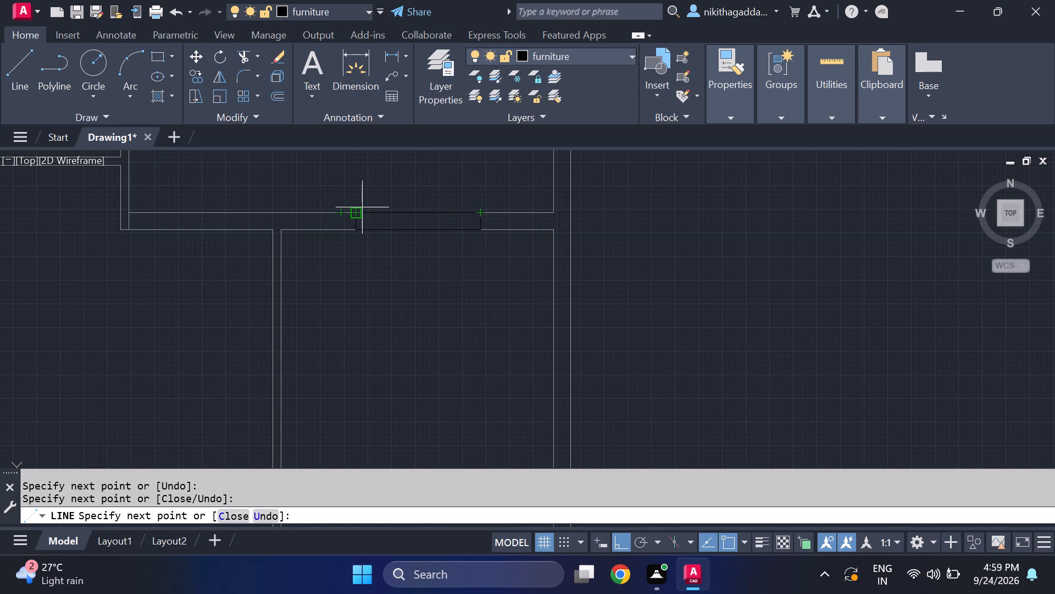
scroll(362, 207, "up", 2)
left_click(349, 226)
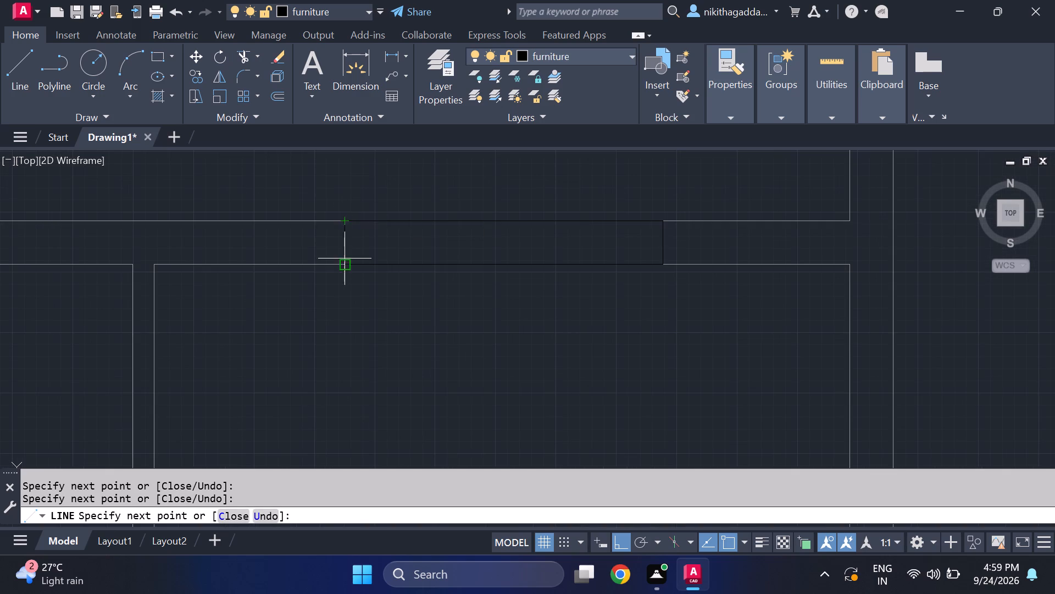
left_click(345, 239)
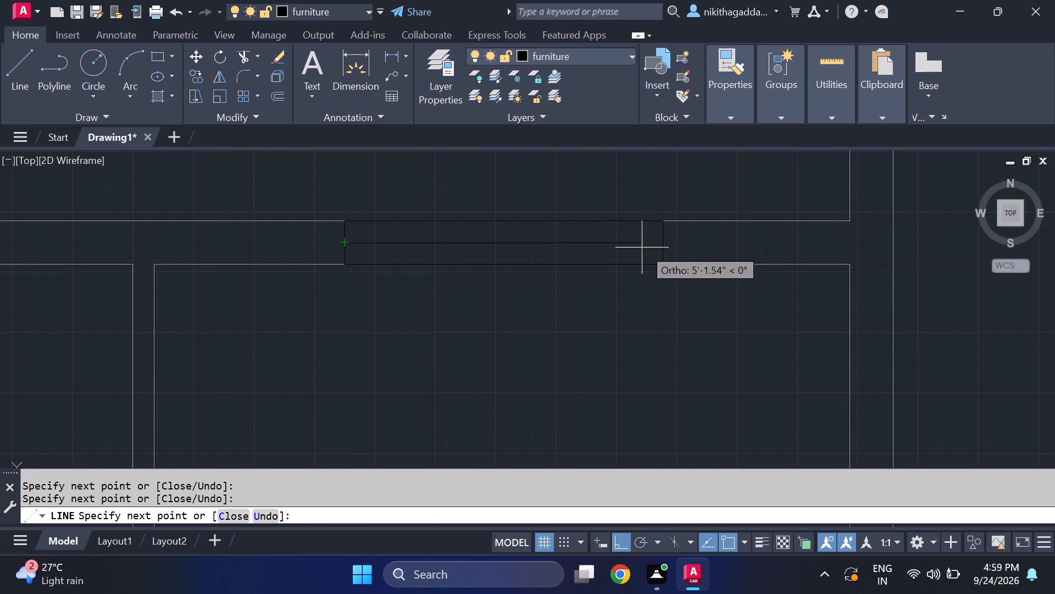
left_click(668, 245)
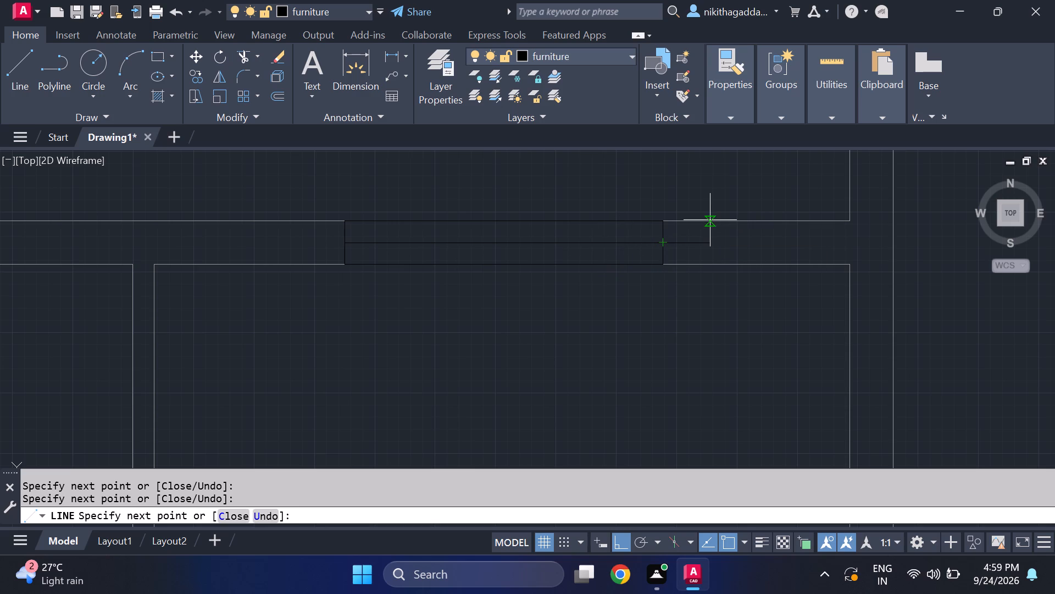
key("Return")
scroll(695, 228, "down", 3)
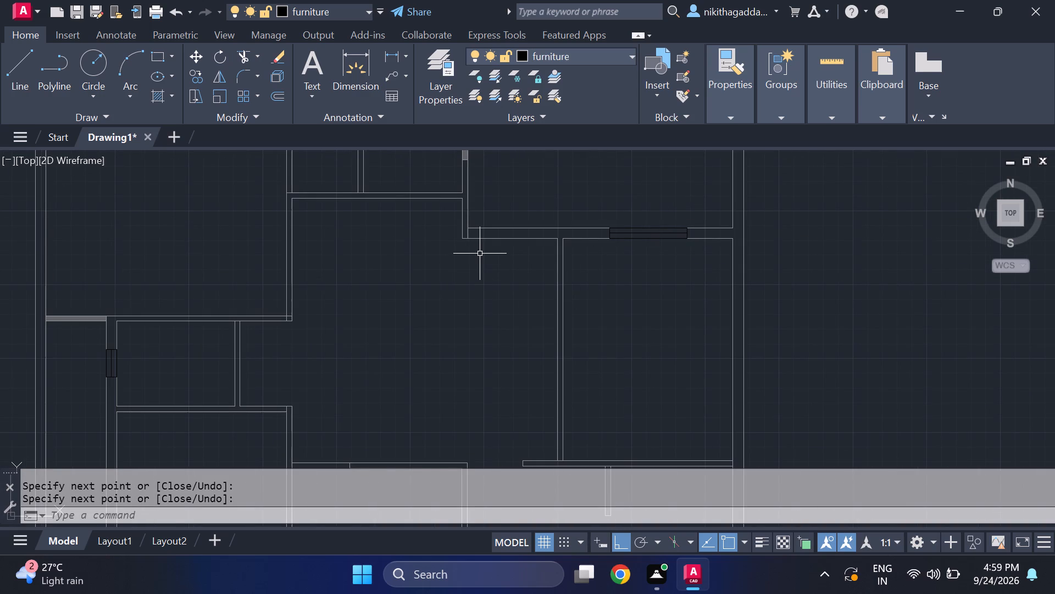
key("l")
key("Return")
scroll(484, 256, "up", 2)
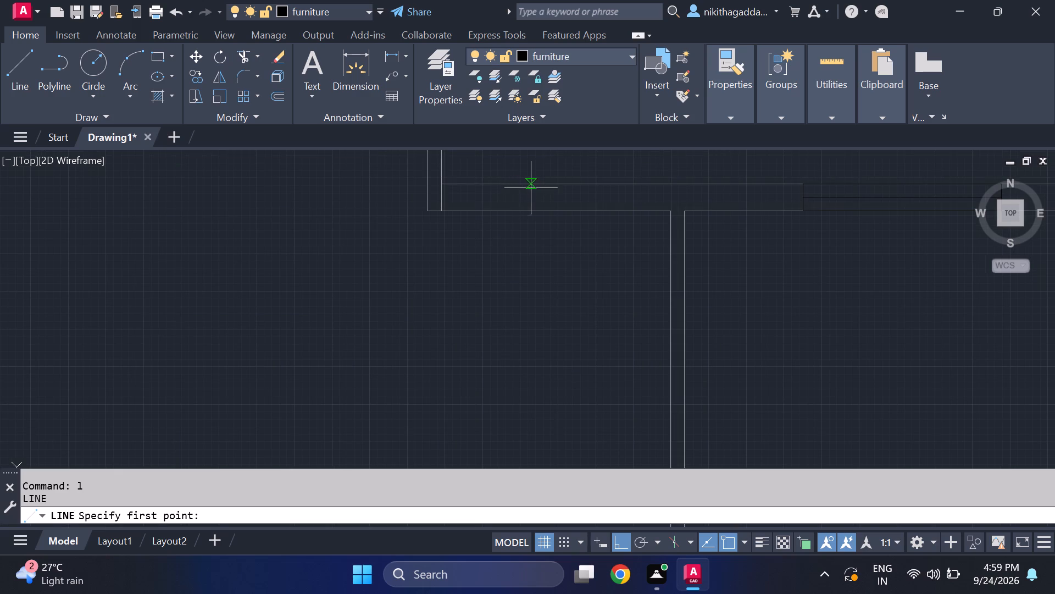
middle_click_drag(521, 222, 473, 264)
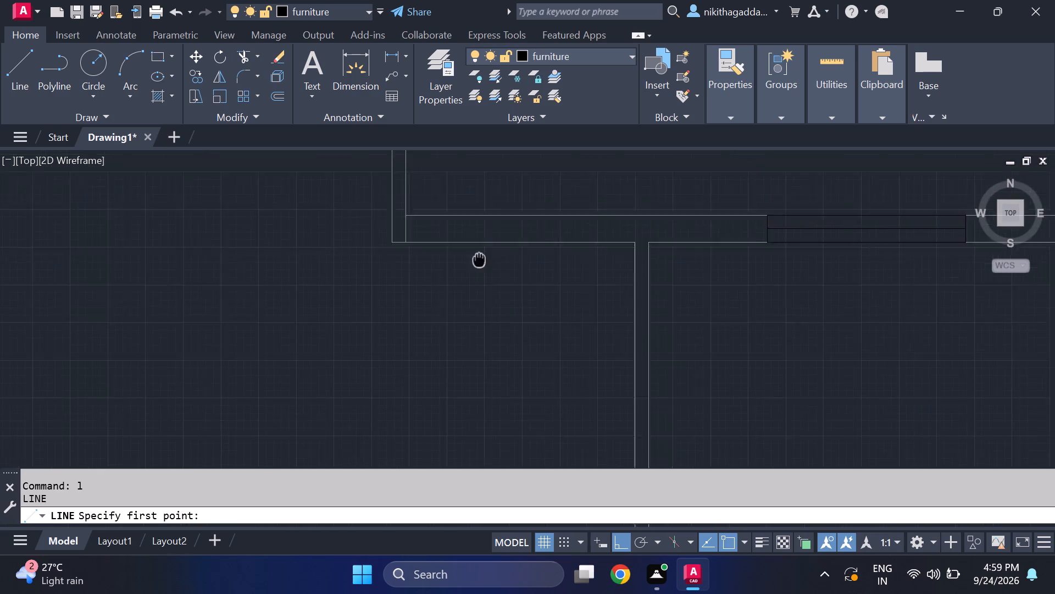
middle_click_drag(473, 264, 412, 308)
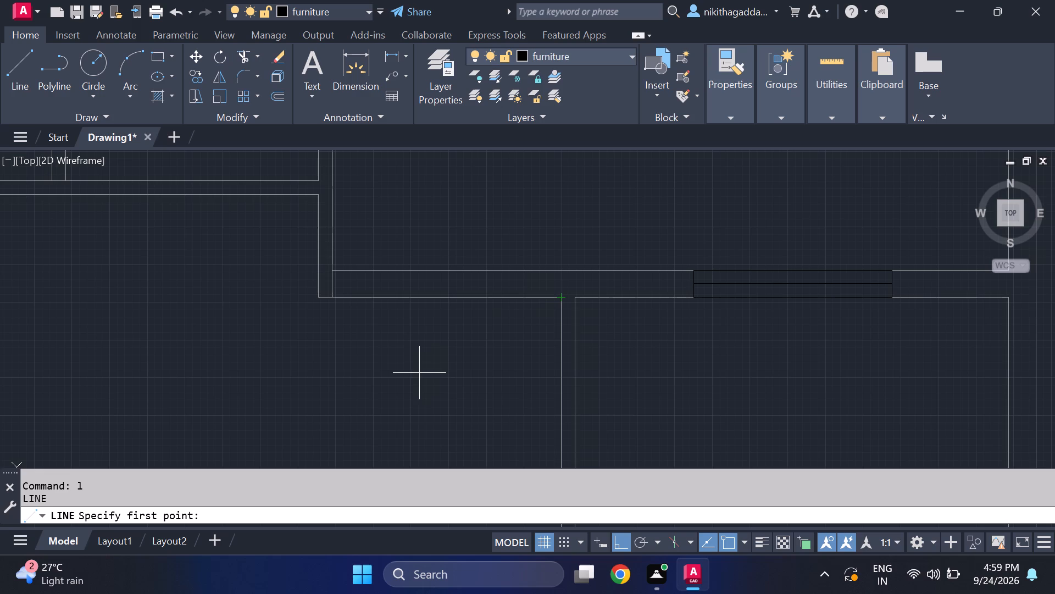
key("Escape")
Extend the west face line of that eastern room's west partition north through the wall to its upper line.
type("ex")
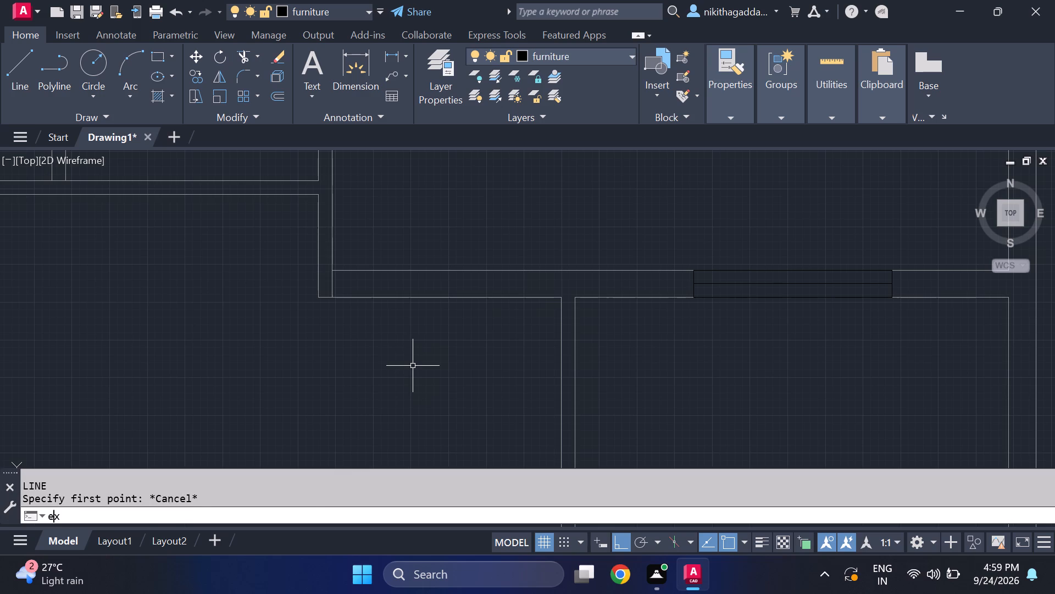
key("Return")
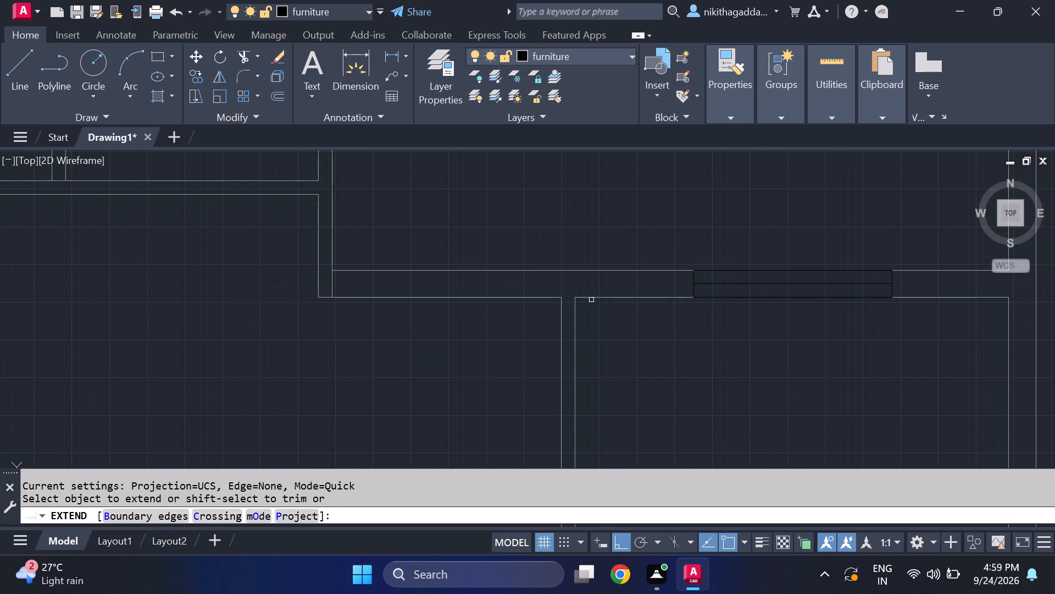
left_click(562, 329)
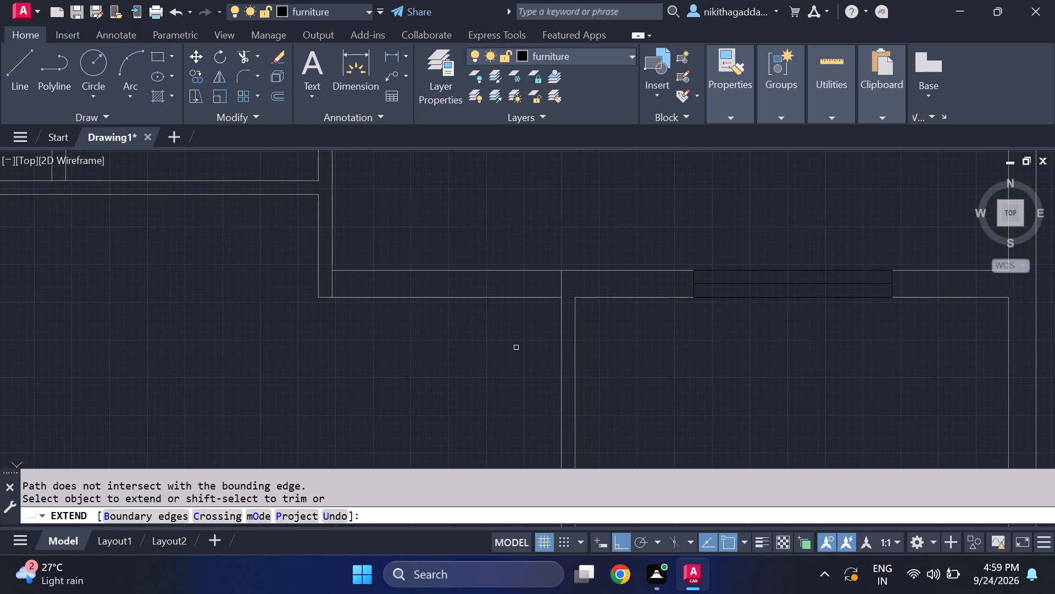
key("Escape")
Draw a shorter window with a horizontal centre line in the same wall, ending at the partition's extended west face line.
key("l")
key("Return")
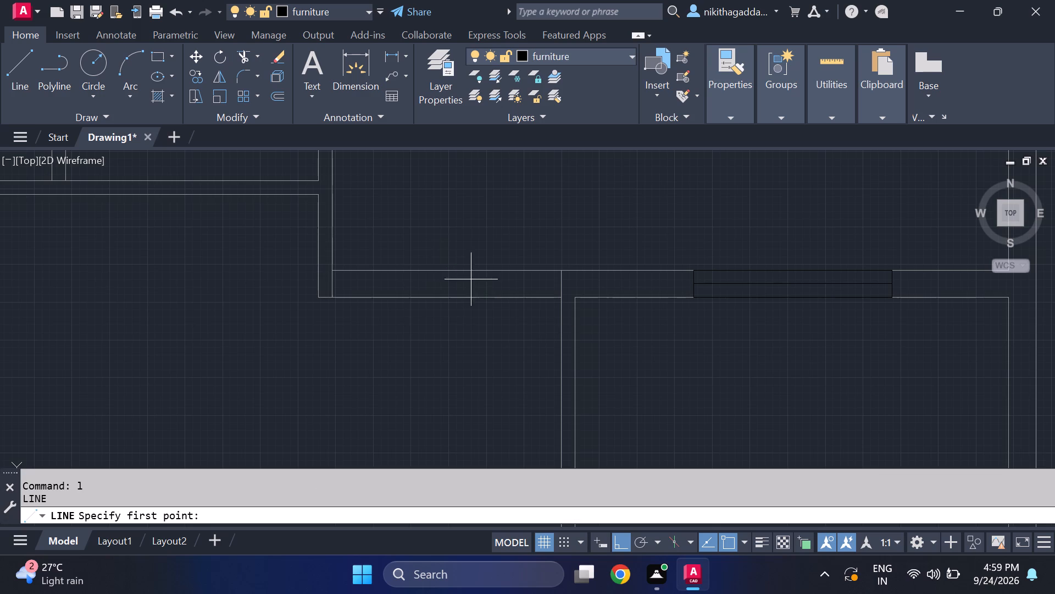
left_click(562, 276)
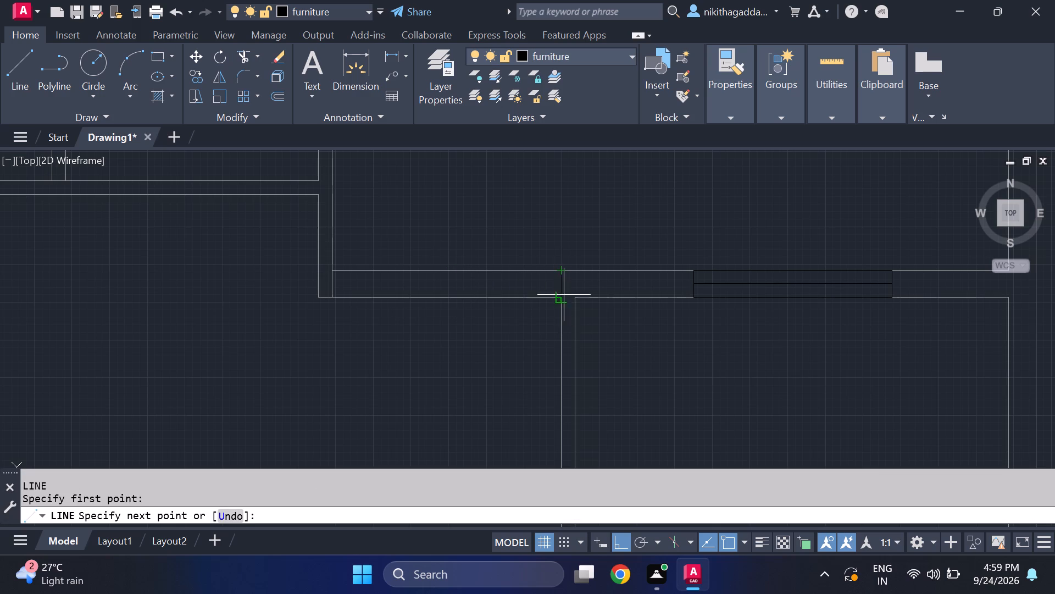
left_click_drag(559, 306, 554, 306)
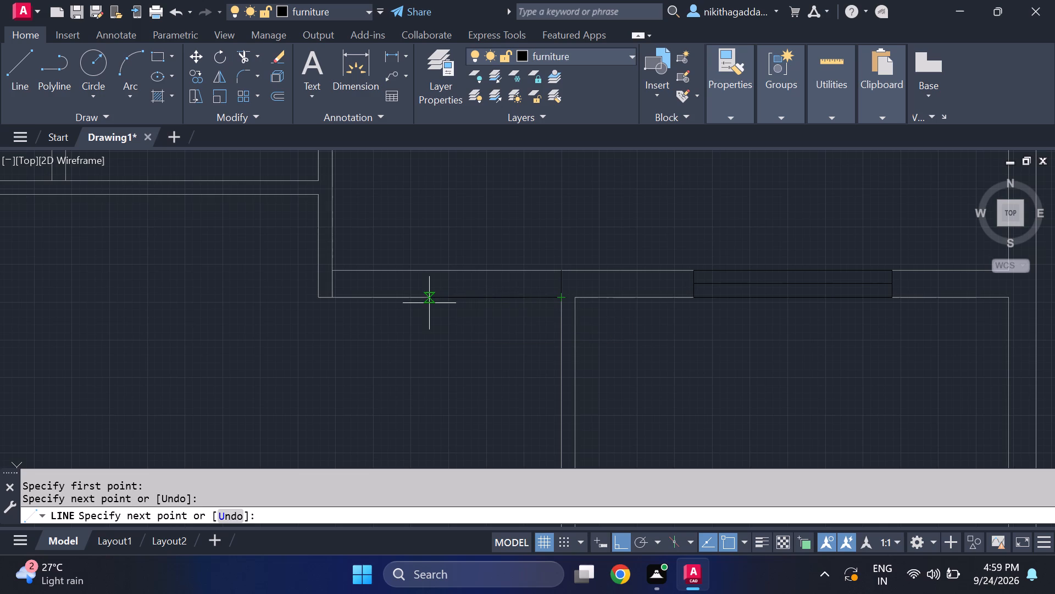
left_click(467, 299)
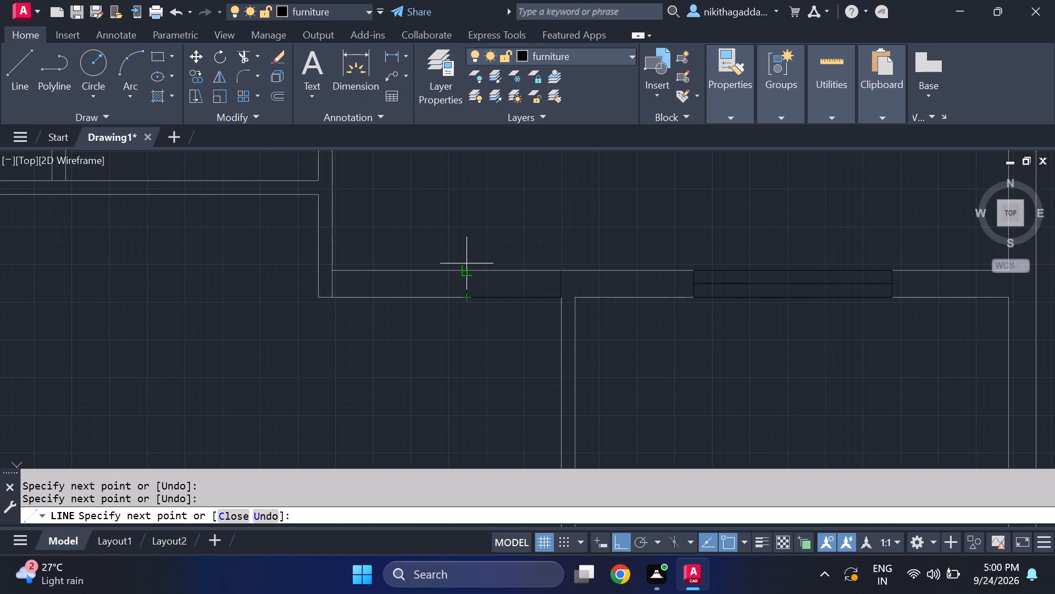
left_click(464, 273)
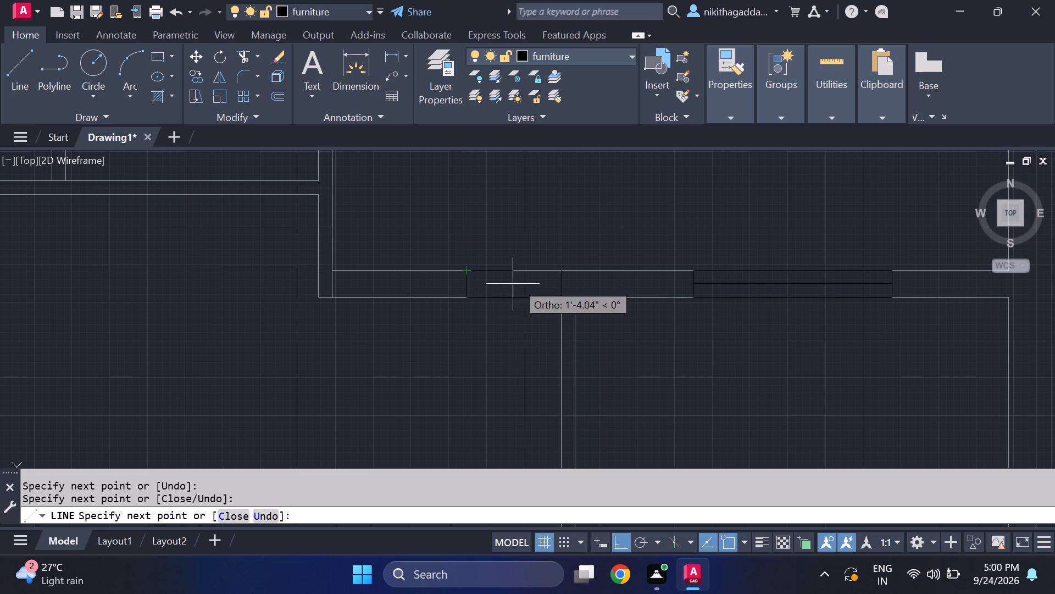
left_click(560, 272)
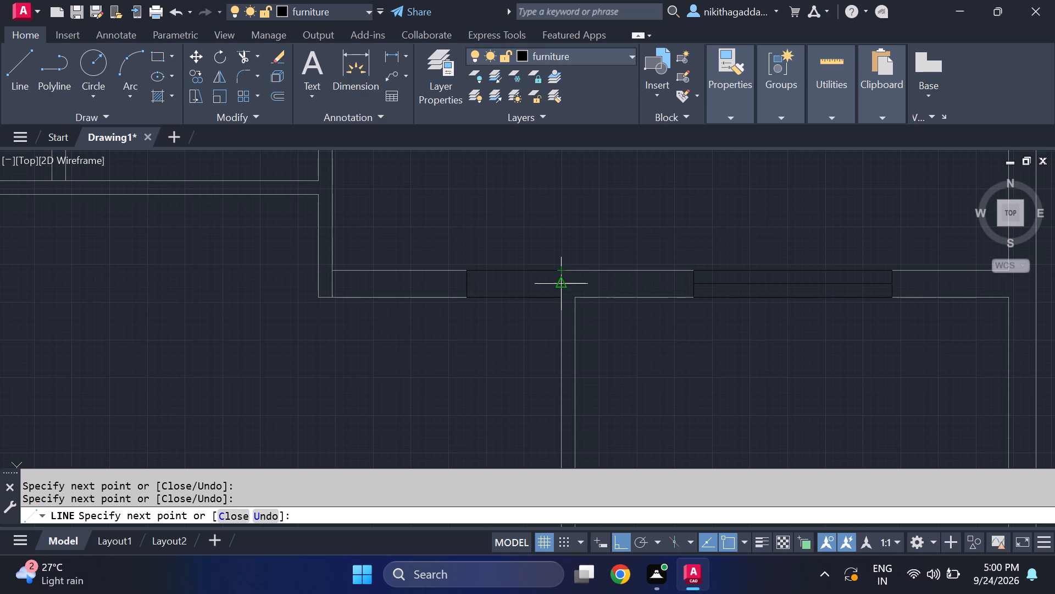
left_click(561, 300)
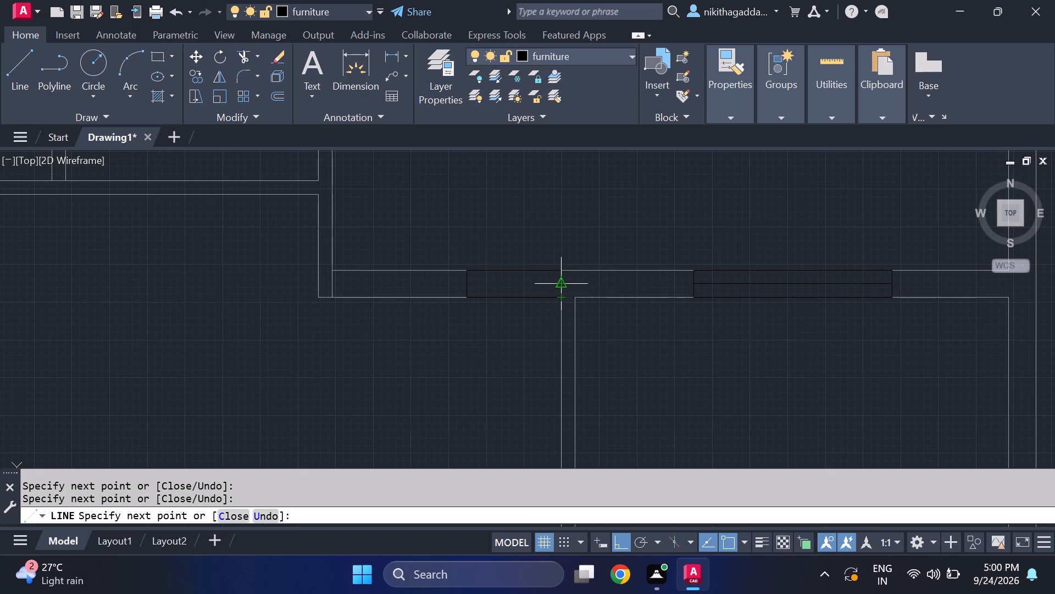
left_click(560, 284)
left_click(470, 287)
key("Return")
Review the window openings across the whole plan, including the southern rooms and the outer south wall.
scroll(684, 255, "down", 4)
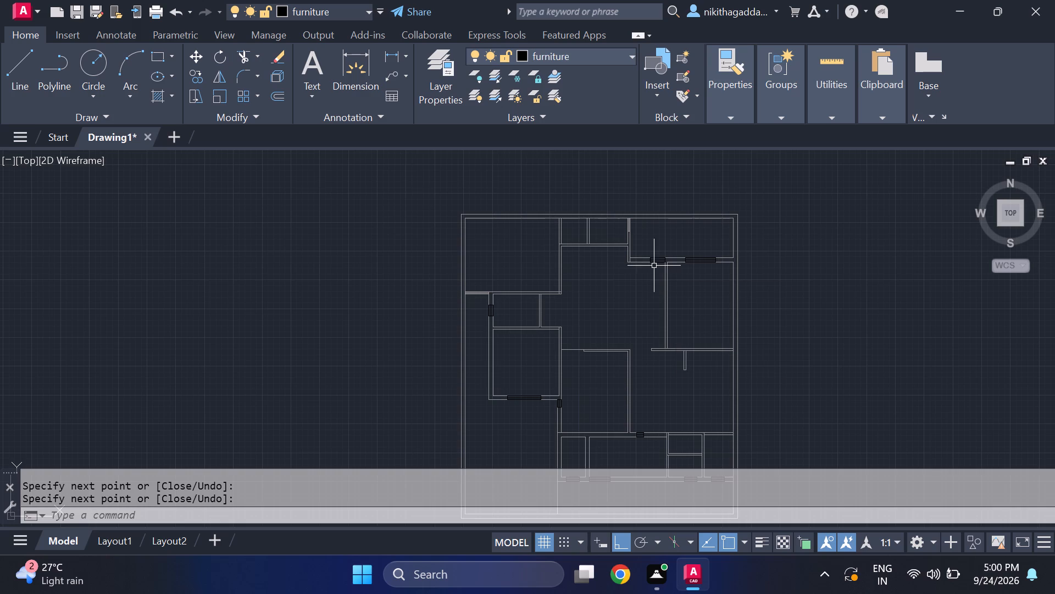
middle_click_drag(575, 284, 534, 287)
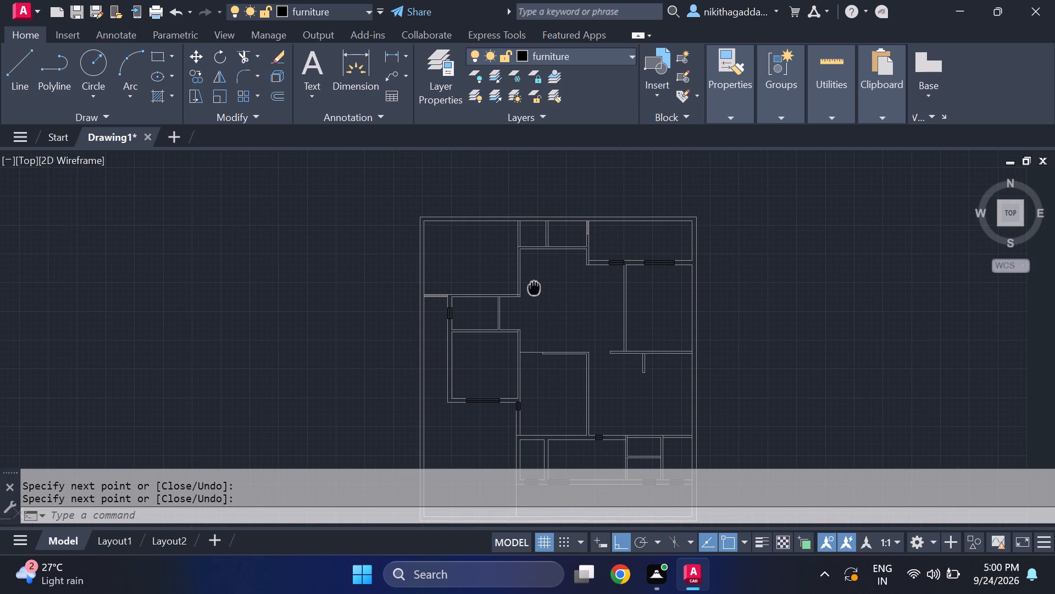
middle_click_drag(534, 287, 341, 275)
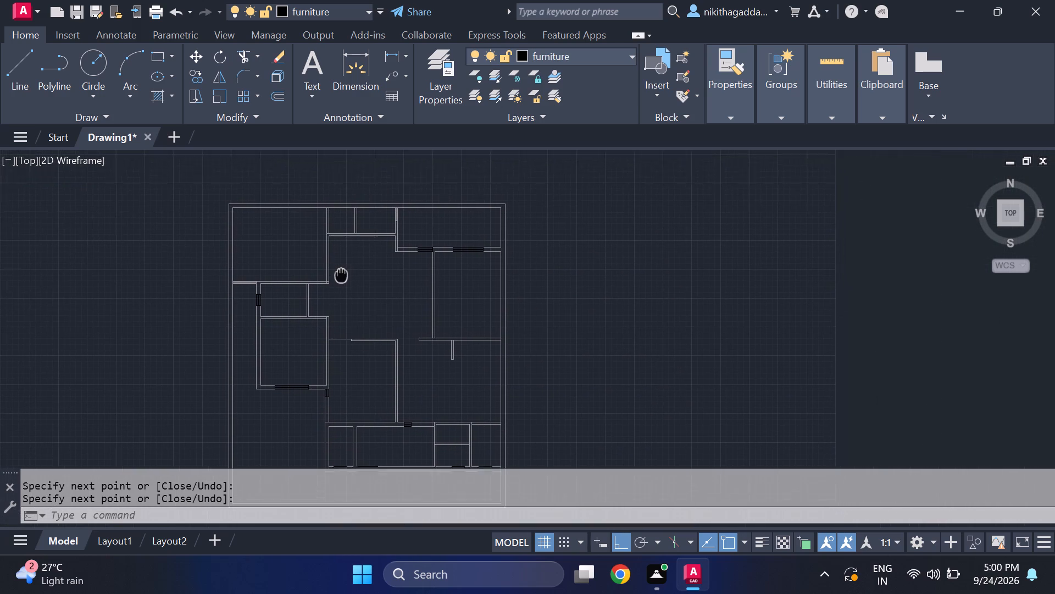
middle_click_drag(341, 275, 325, 283)
middle_click_drag(299, 283, 274, 271)
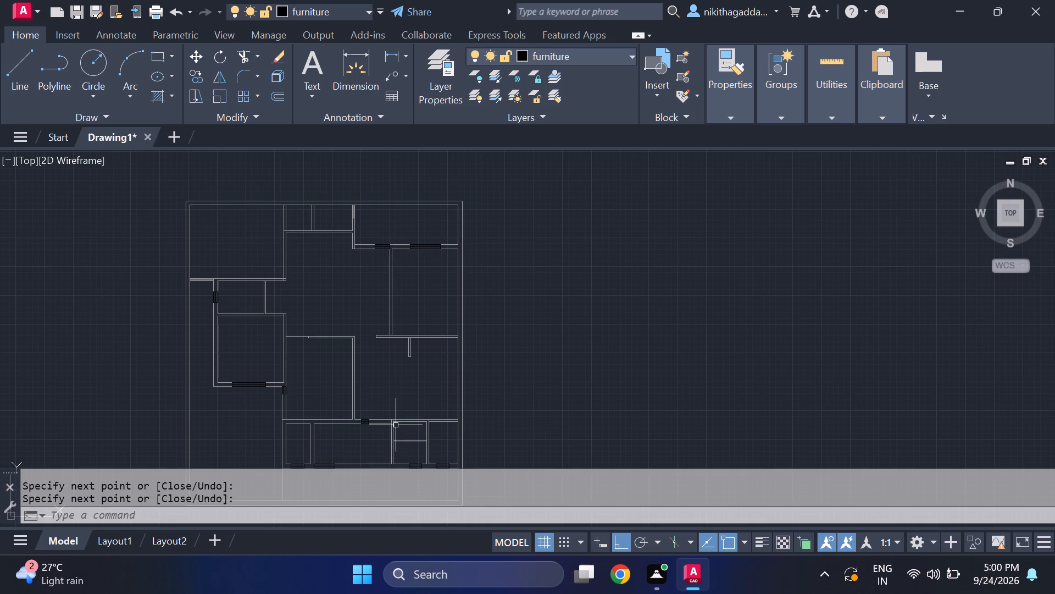
middle_click_drag(397, 423, 376, 361)
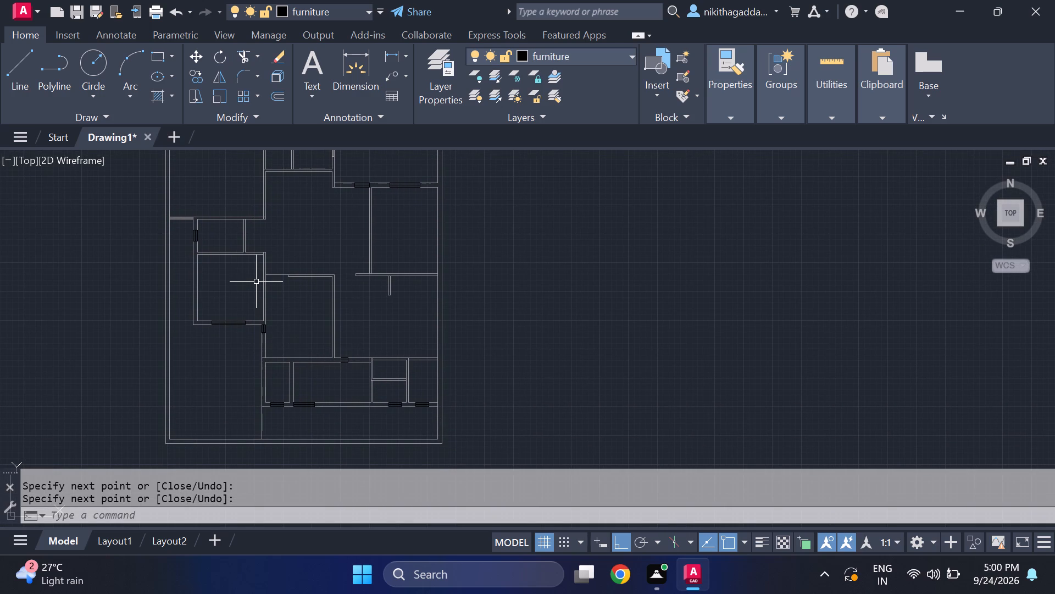
middle_click_drag(256, 282, 234, 369)
middle_click(234, 369)
middle_click(234, 369)
middle_click_drag(234, 369, 208, 403)
scroll(596, 333, "up", 1)
scroll(594, 332, "down", 1)
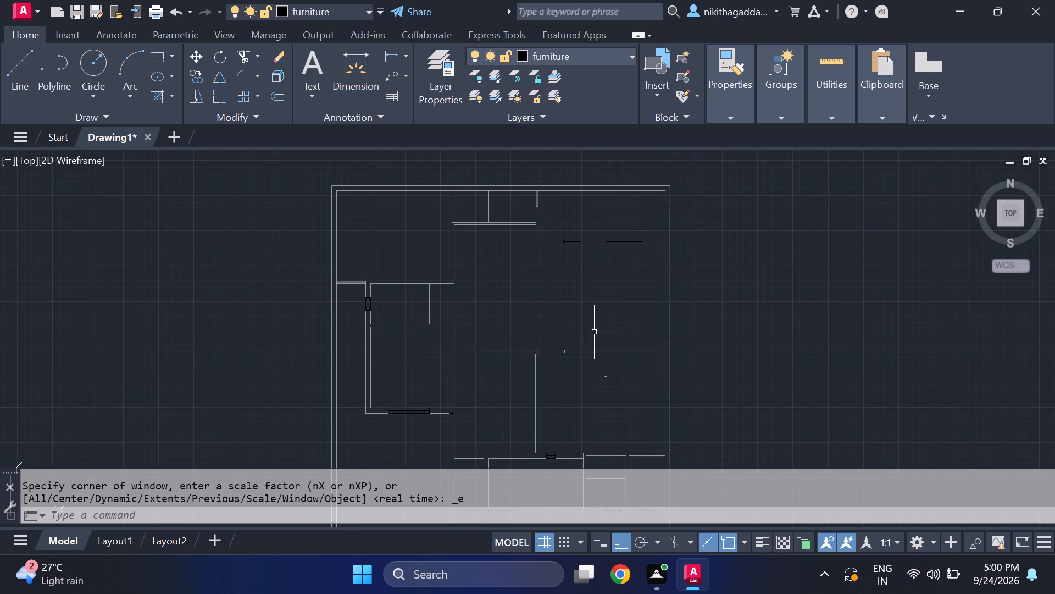
middle_click_drag(602, 382, 528, 318)
middle_click_drag(518, 335, 490, 213)
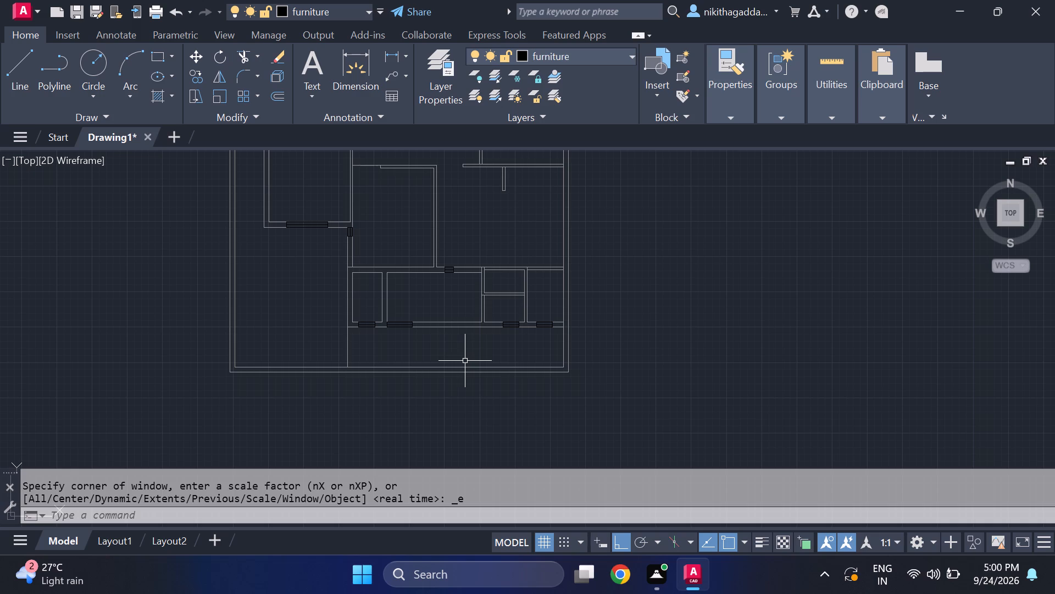
scroll(482, 332, "up", 3)
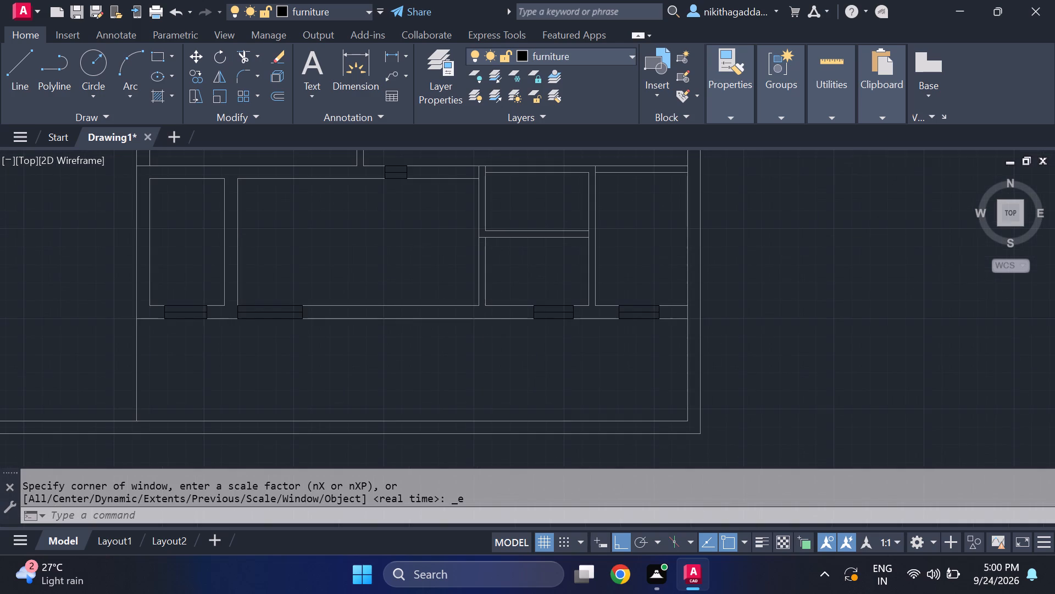
scroll(481, 332, "down", 3)
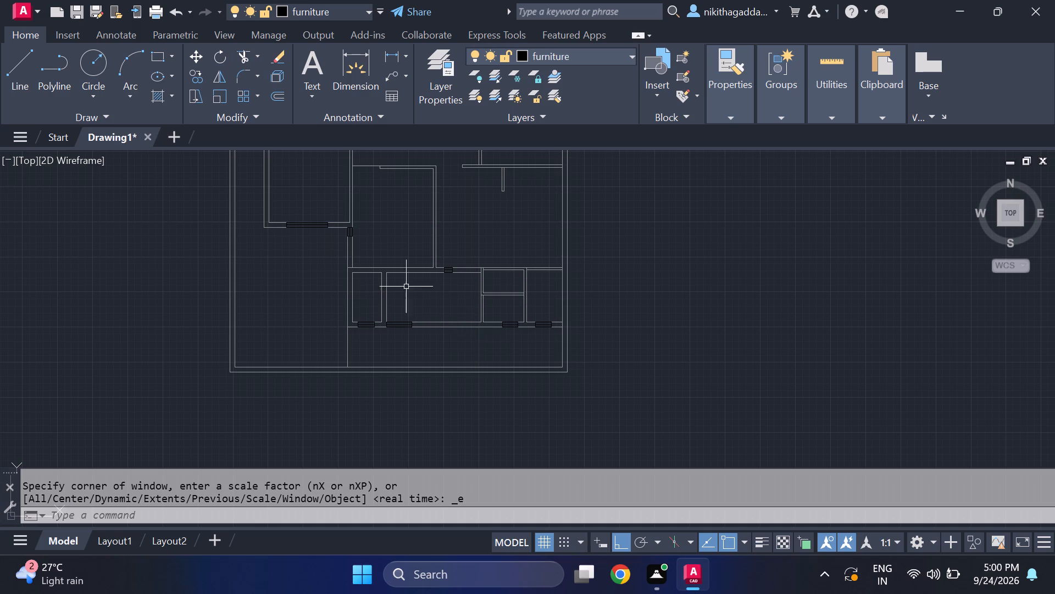
scroll(427, 391, "up", 3)
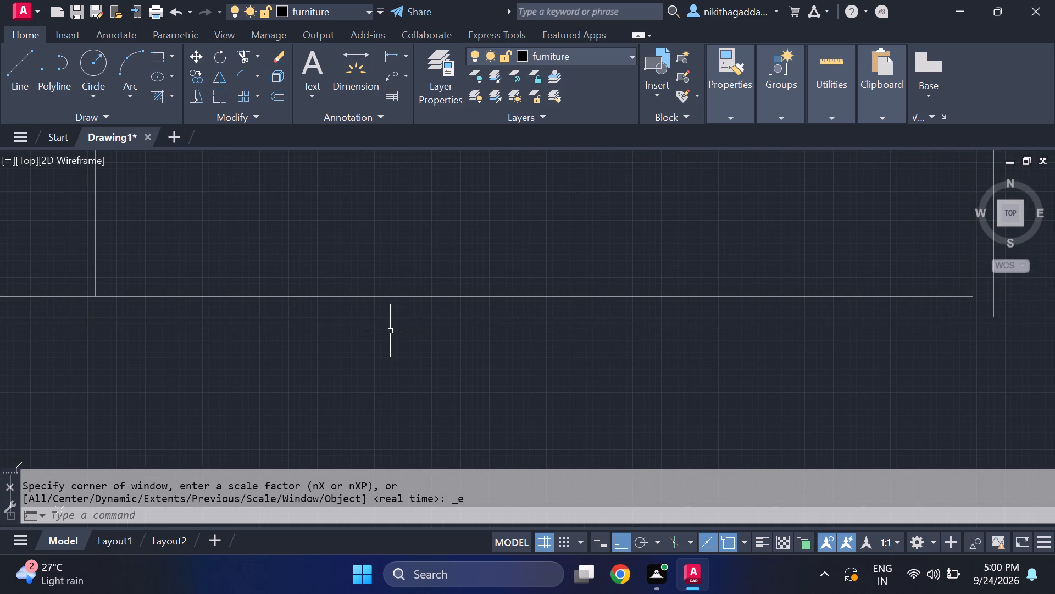
Examine the windows in the southern rooms' south wall and the line running from the rooms' west side to the outer south wall.
scroll(304, 259, "down", 3)
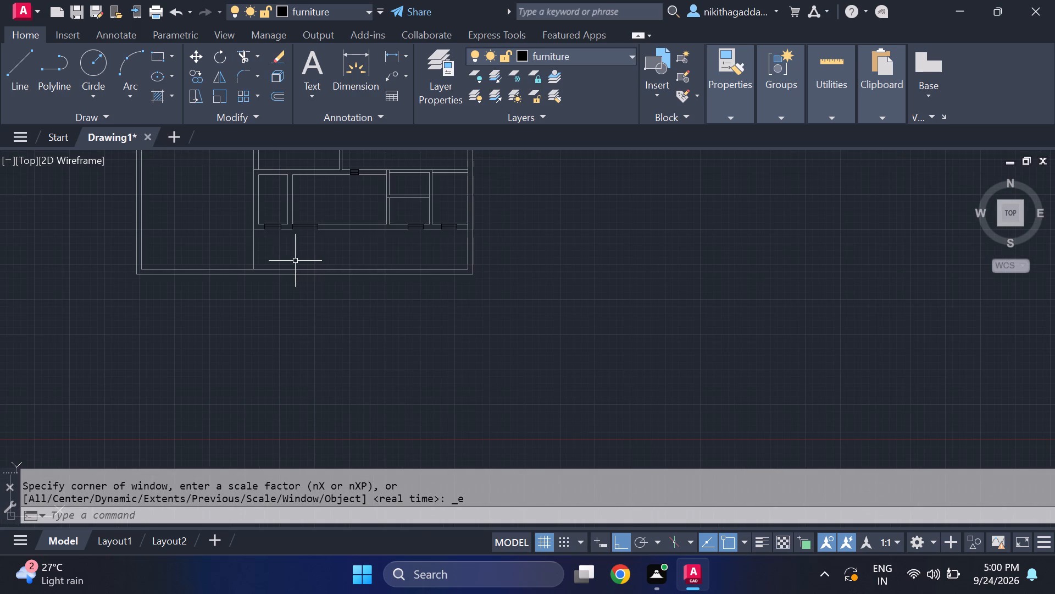
middle_click_drag(237, 262, 263, 302)
scroll(280, 291, "up", 2)
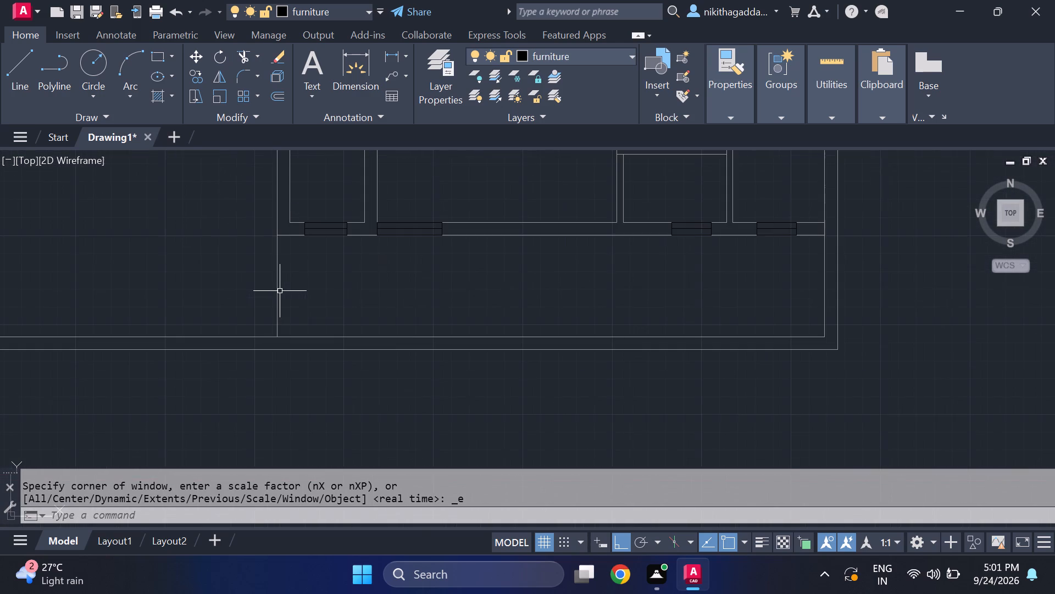
left_click(277, 272)
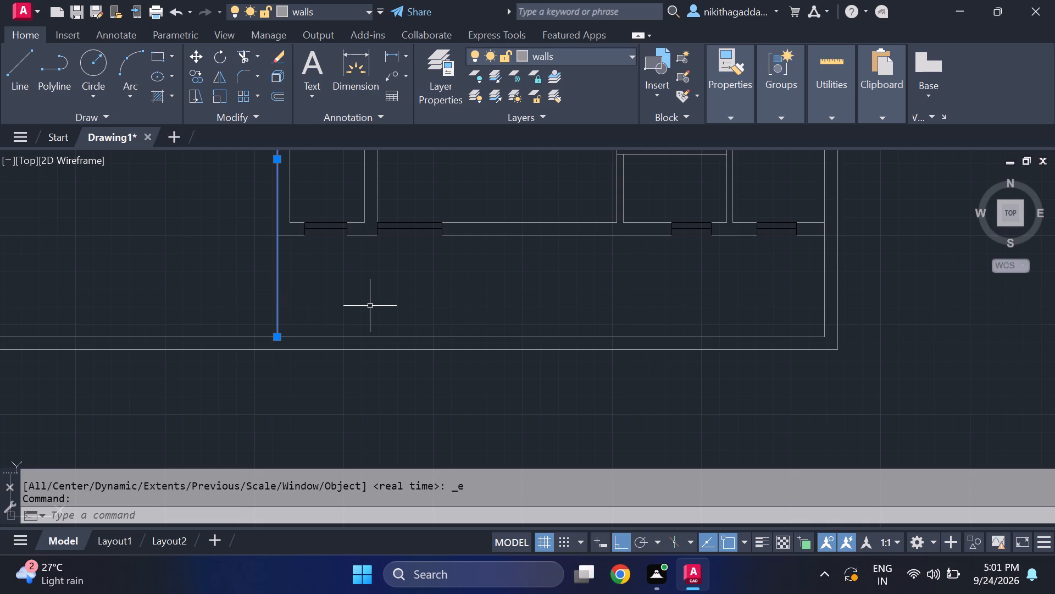
key("Escape")
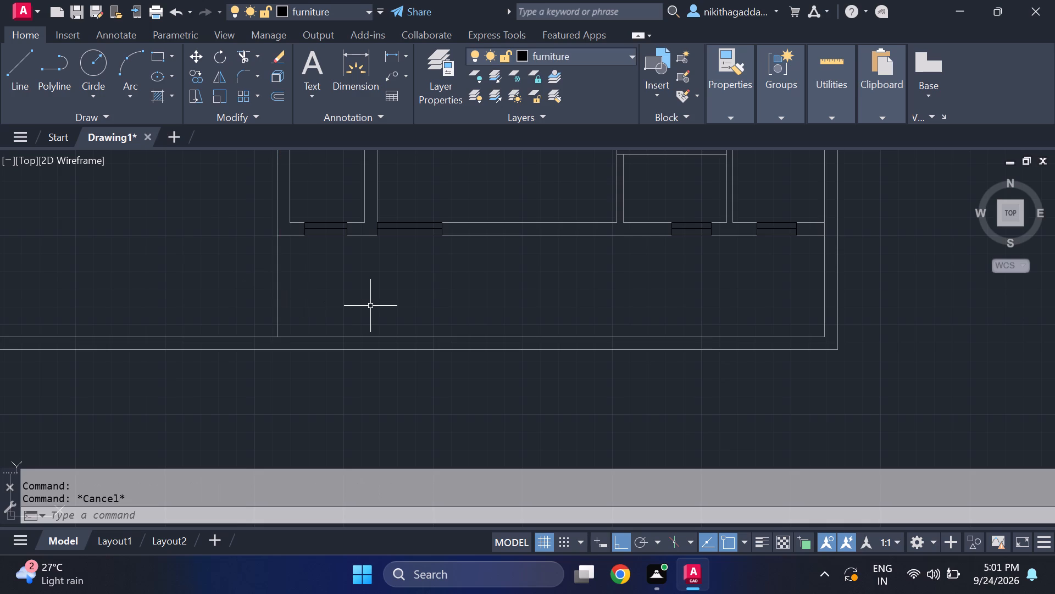
middle_click_drag(288, 235, 395, 427)
middle_click_drag(395, 427, 389, 365)
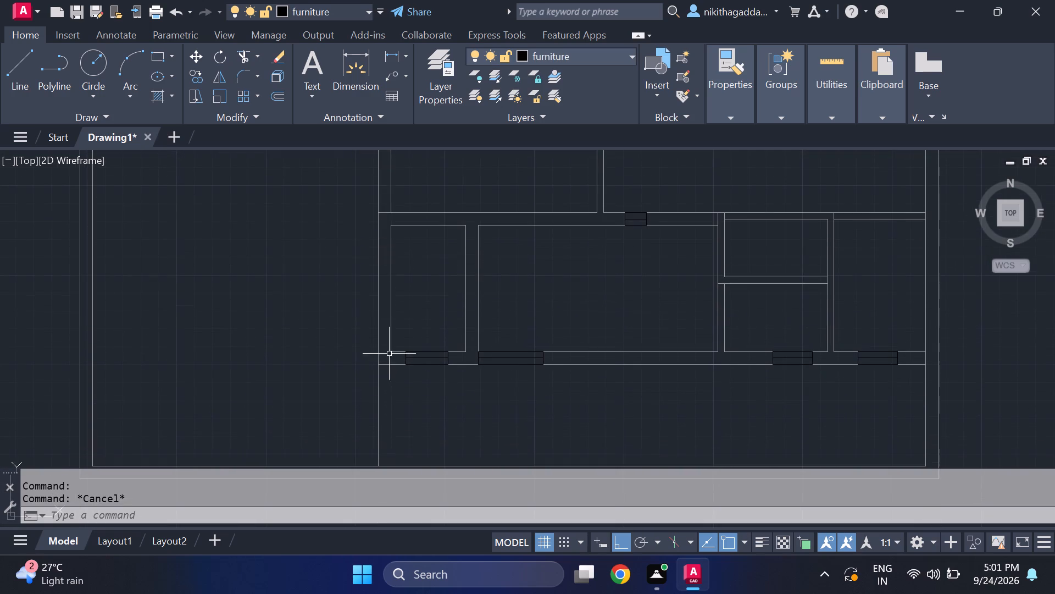
scroll(393, 432, "up", 1)
middle_click_drag(393, 432, 386, 394)
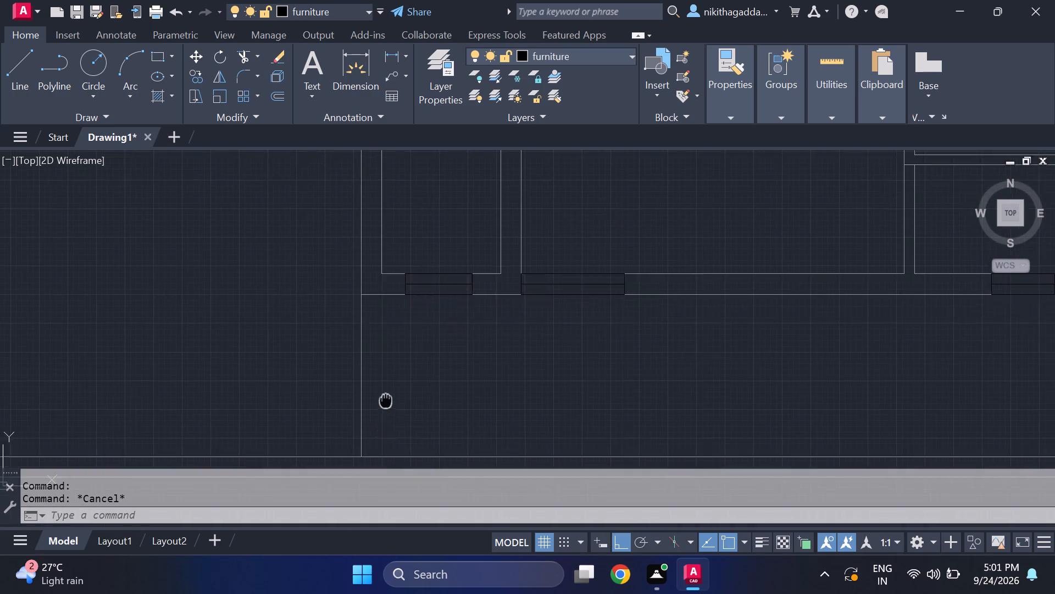
middle_click_drag(386, 394, 376, 407)
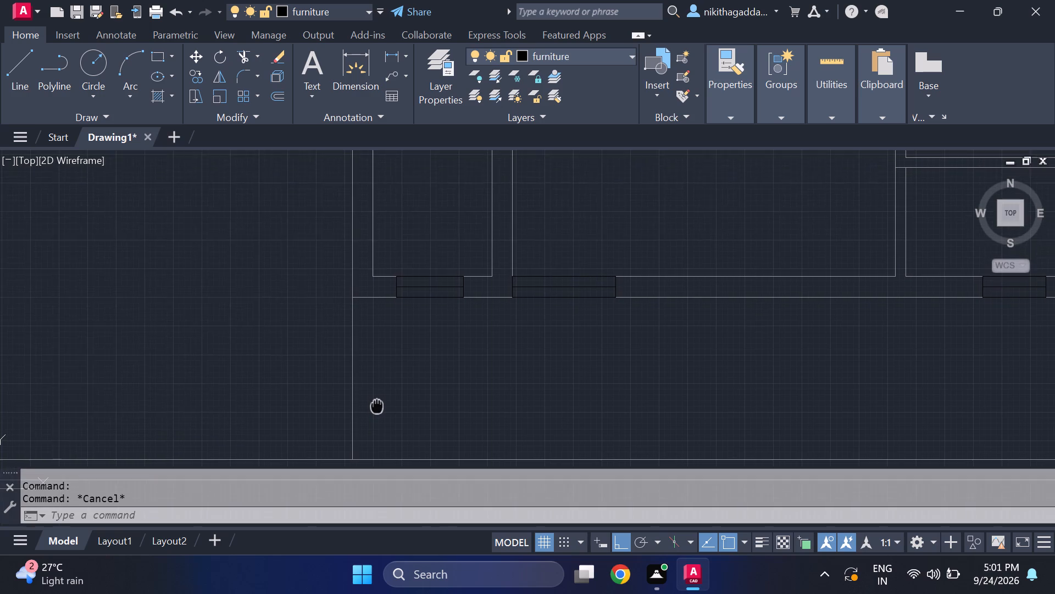
middle_click_drag(376, 407, 374, 415)
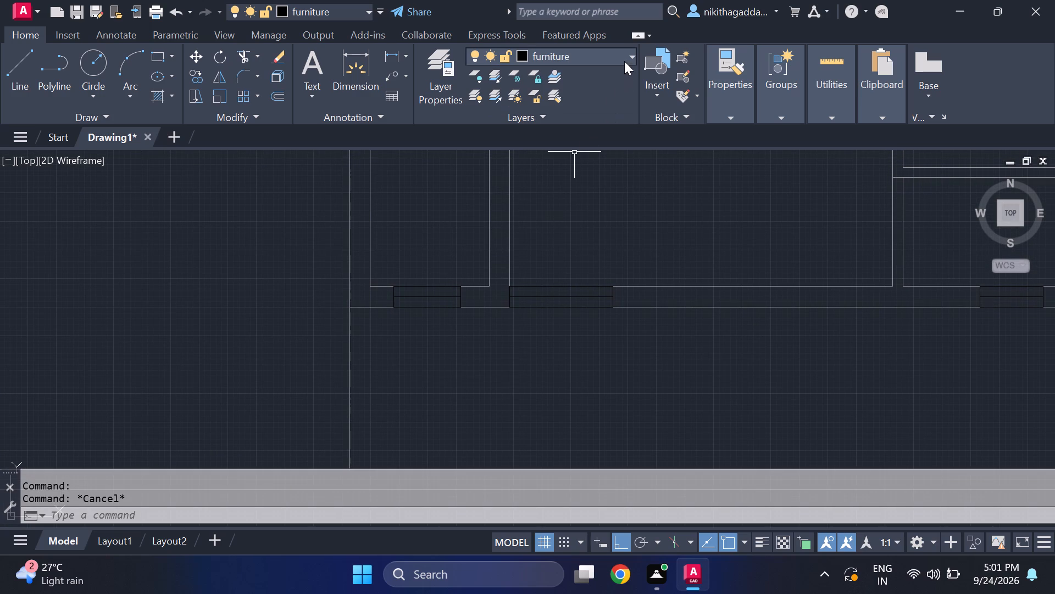
scroll(484, 403, "down", 4)
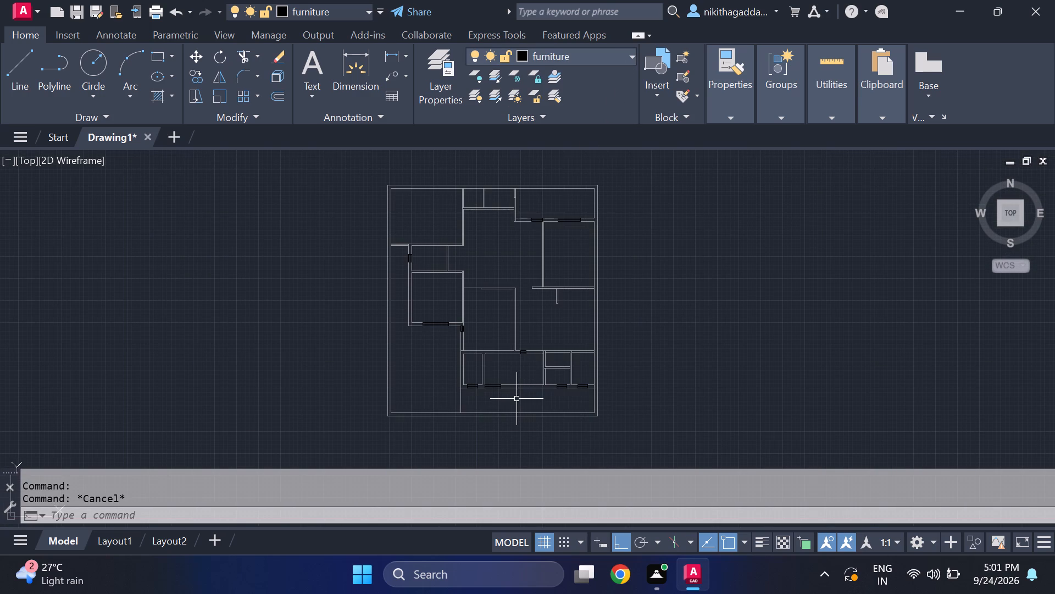
Make walls the current layer.
left_click(618, 58)
left_click(607, 157)
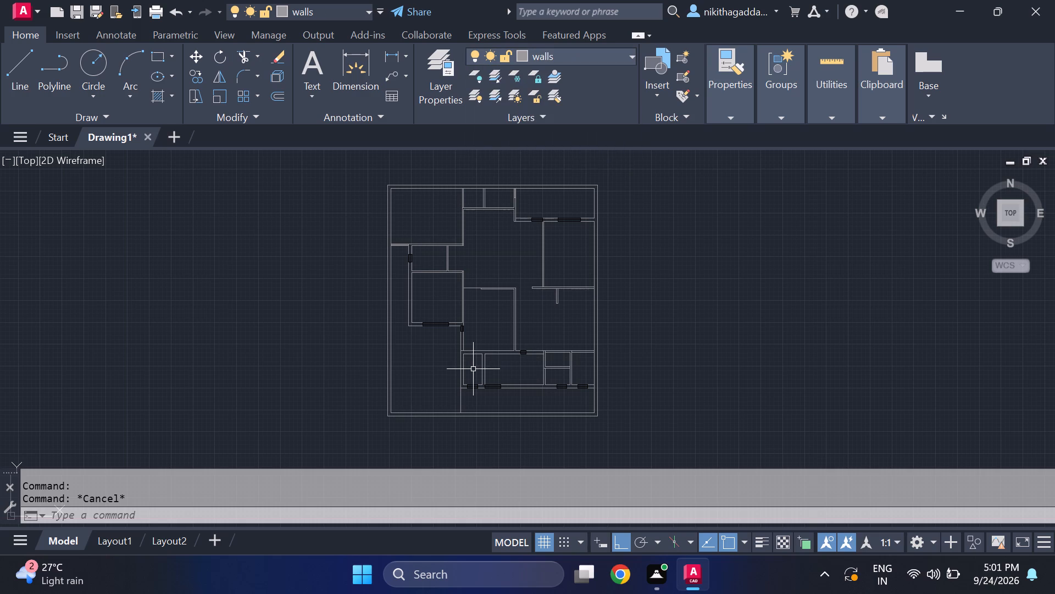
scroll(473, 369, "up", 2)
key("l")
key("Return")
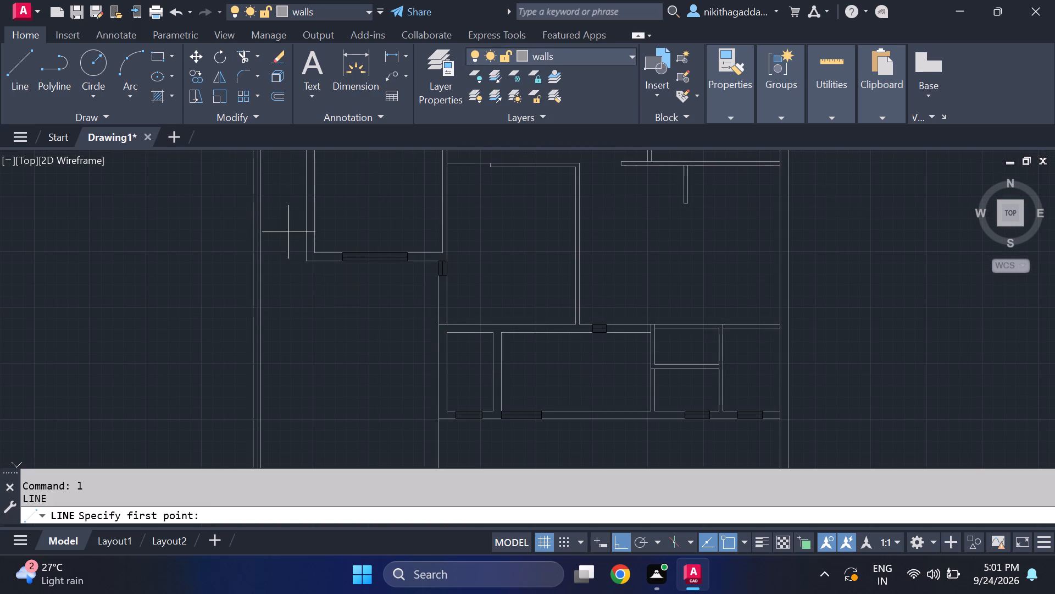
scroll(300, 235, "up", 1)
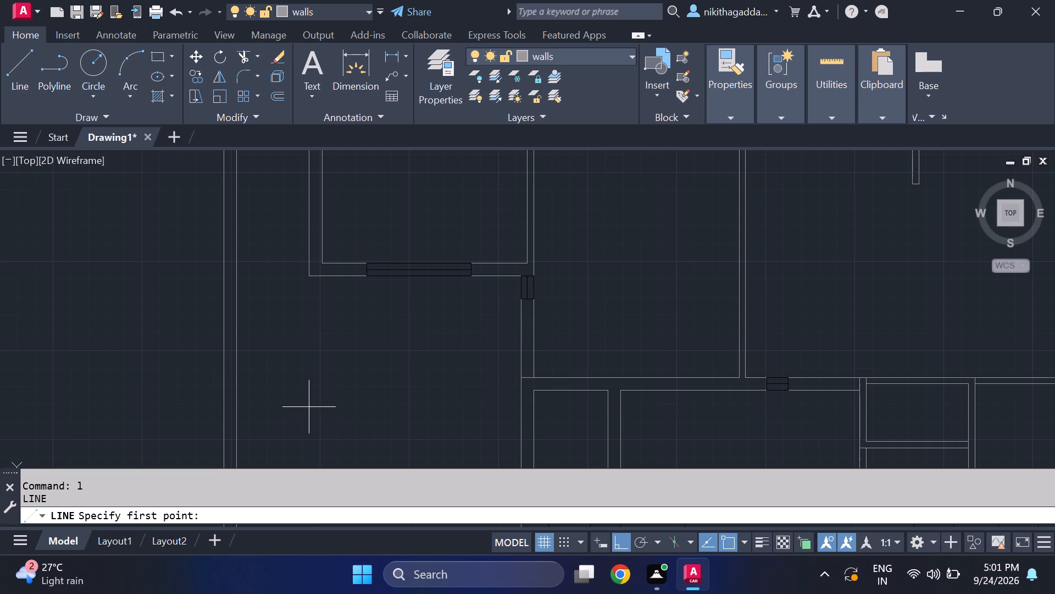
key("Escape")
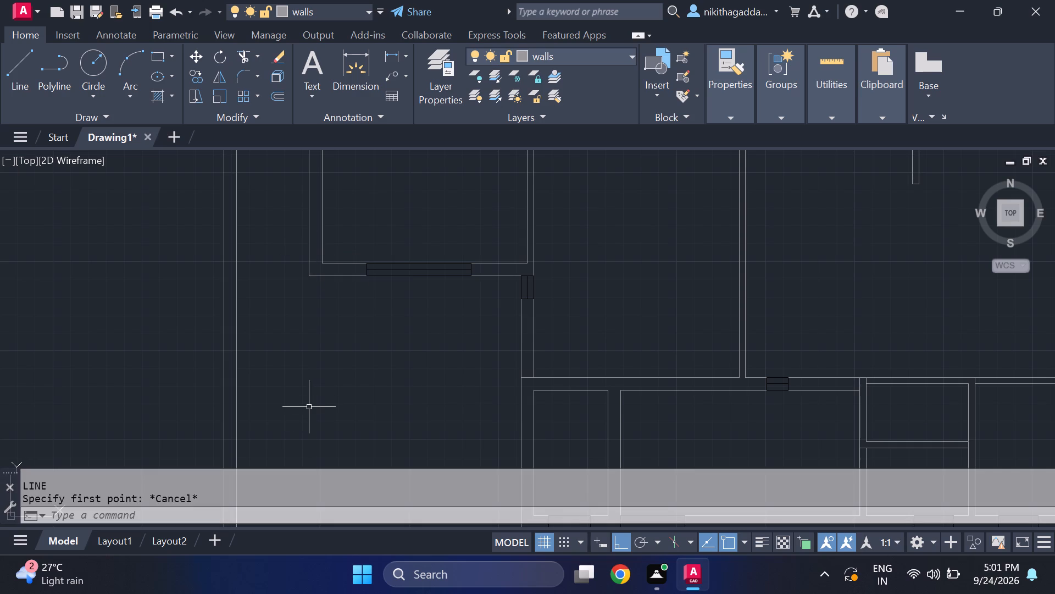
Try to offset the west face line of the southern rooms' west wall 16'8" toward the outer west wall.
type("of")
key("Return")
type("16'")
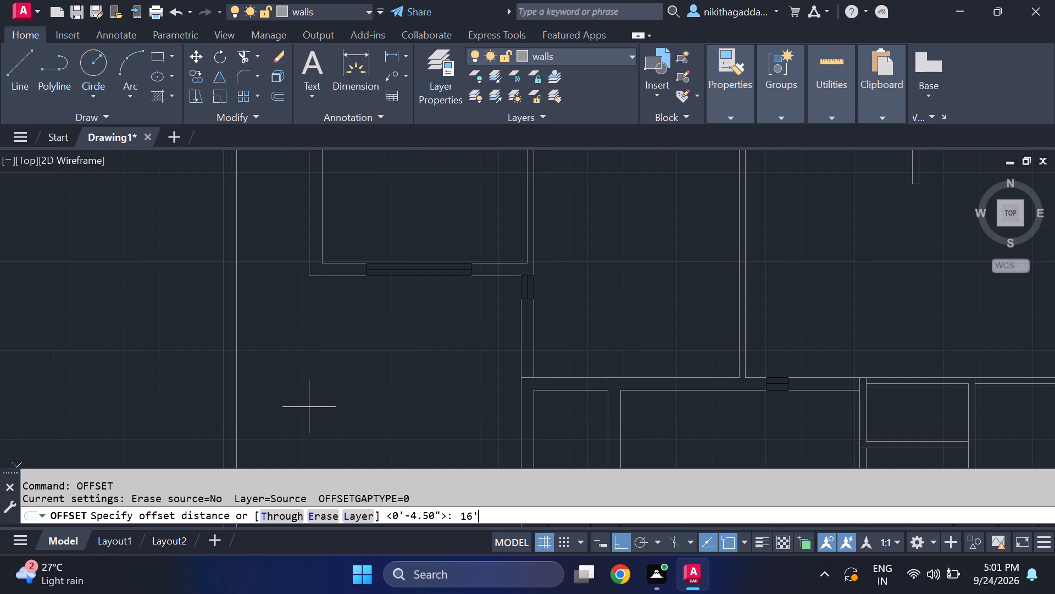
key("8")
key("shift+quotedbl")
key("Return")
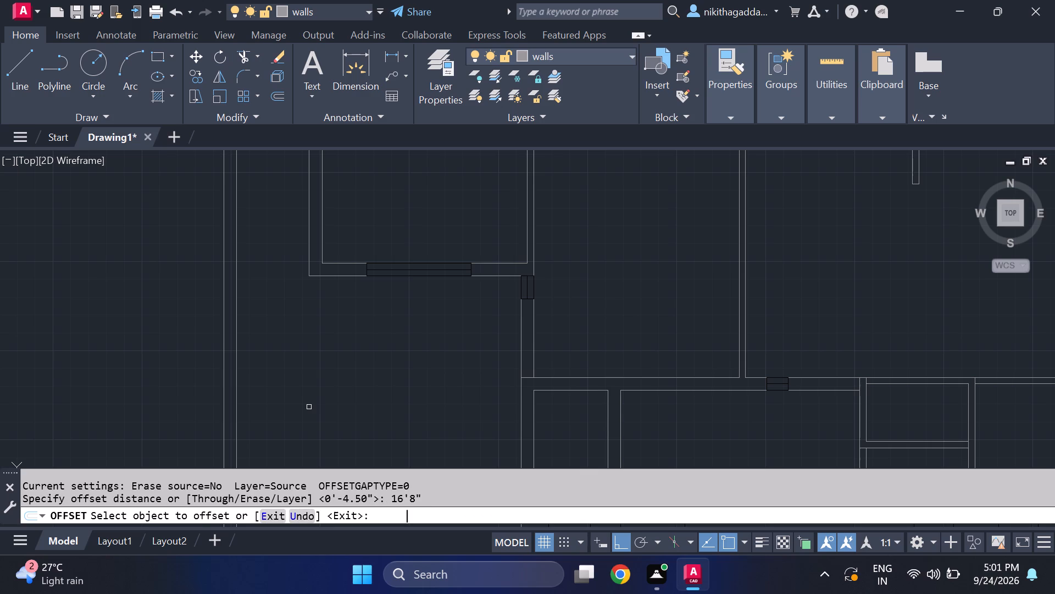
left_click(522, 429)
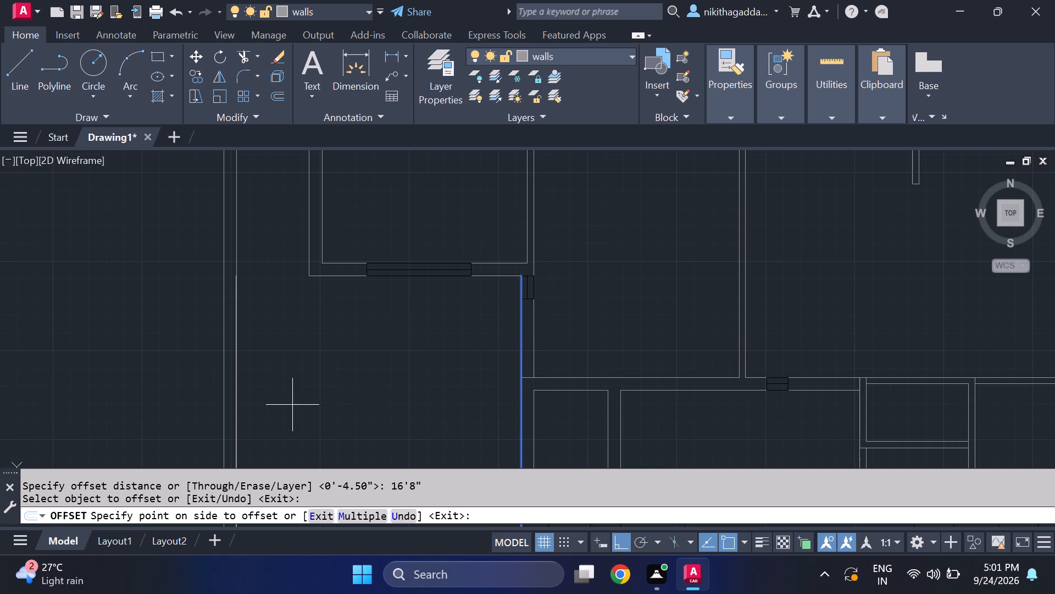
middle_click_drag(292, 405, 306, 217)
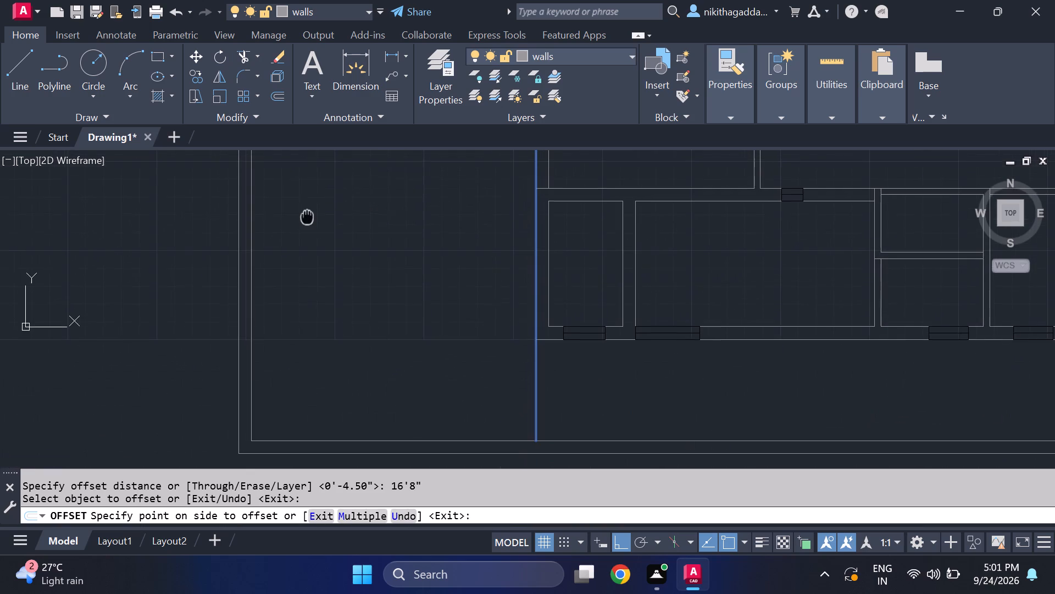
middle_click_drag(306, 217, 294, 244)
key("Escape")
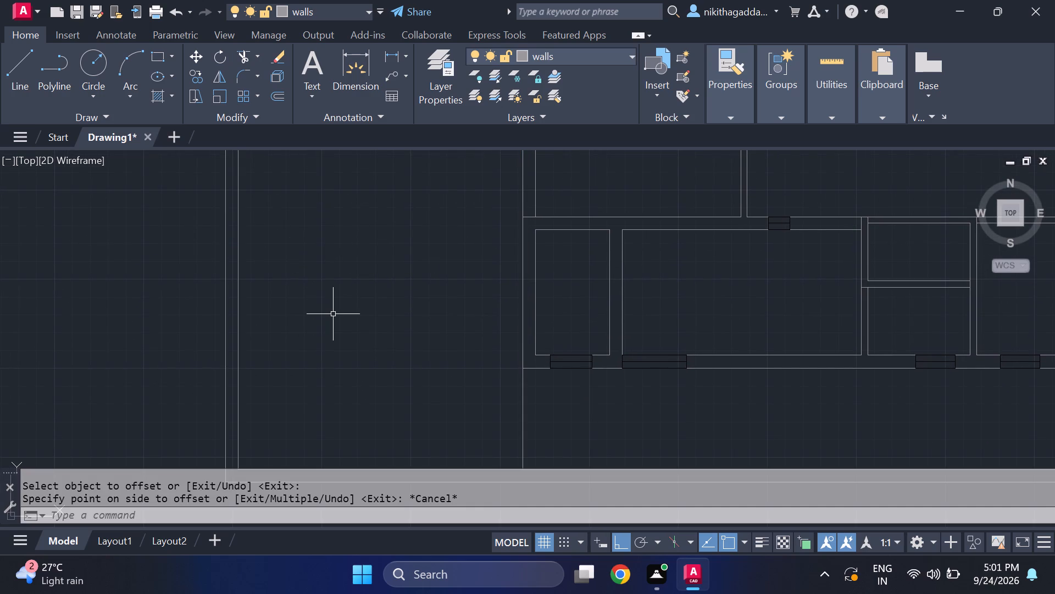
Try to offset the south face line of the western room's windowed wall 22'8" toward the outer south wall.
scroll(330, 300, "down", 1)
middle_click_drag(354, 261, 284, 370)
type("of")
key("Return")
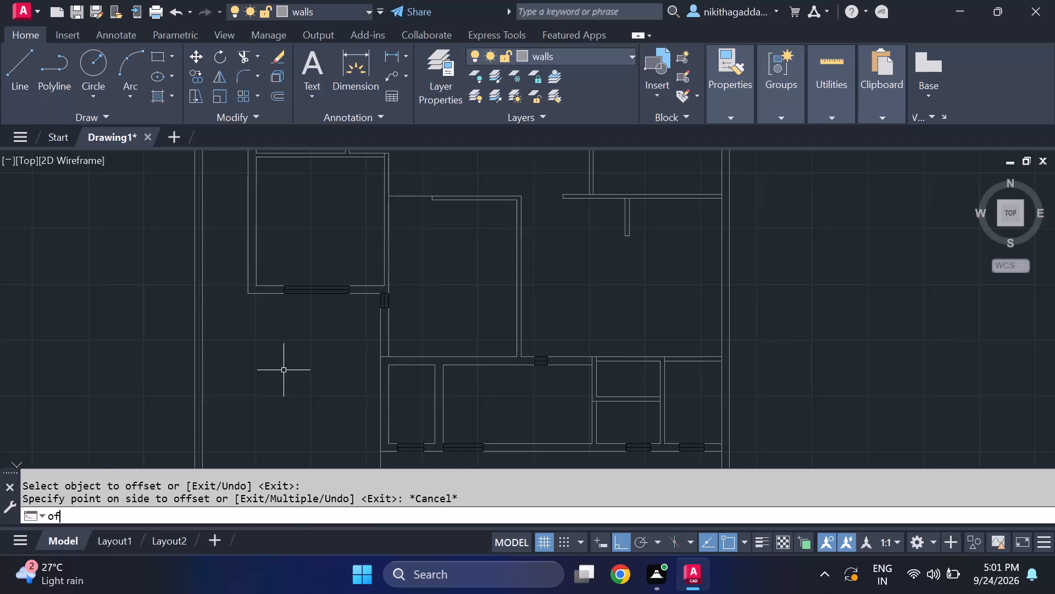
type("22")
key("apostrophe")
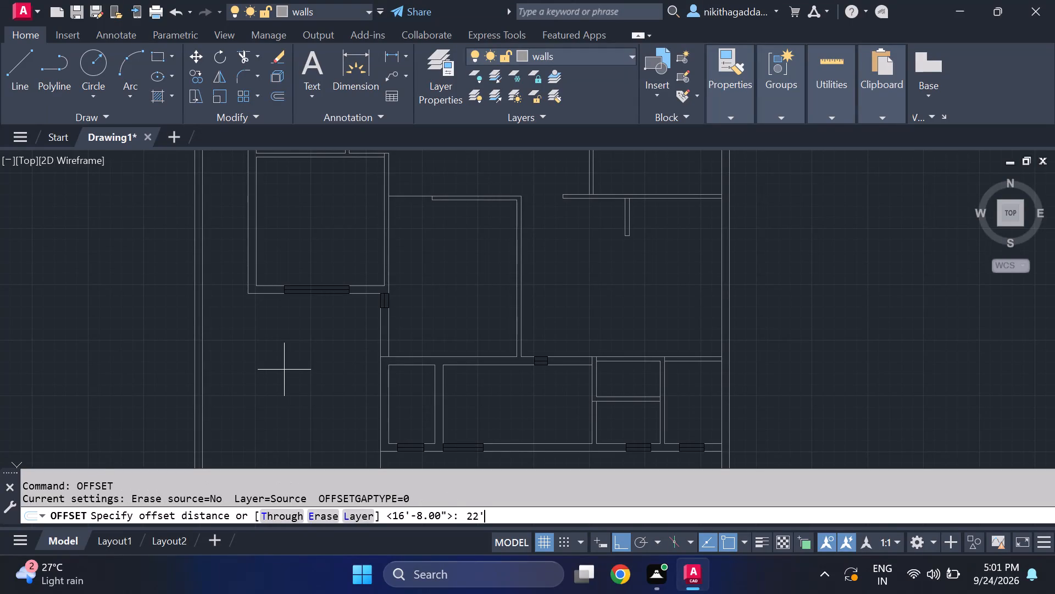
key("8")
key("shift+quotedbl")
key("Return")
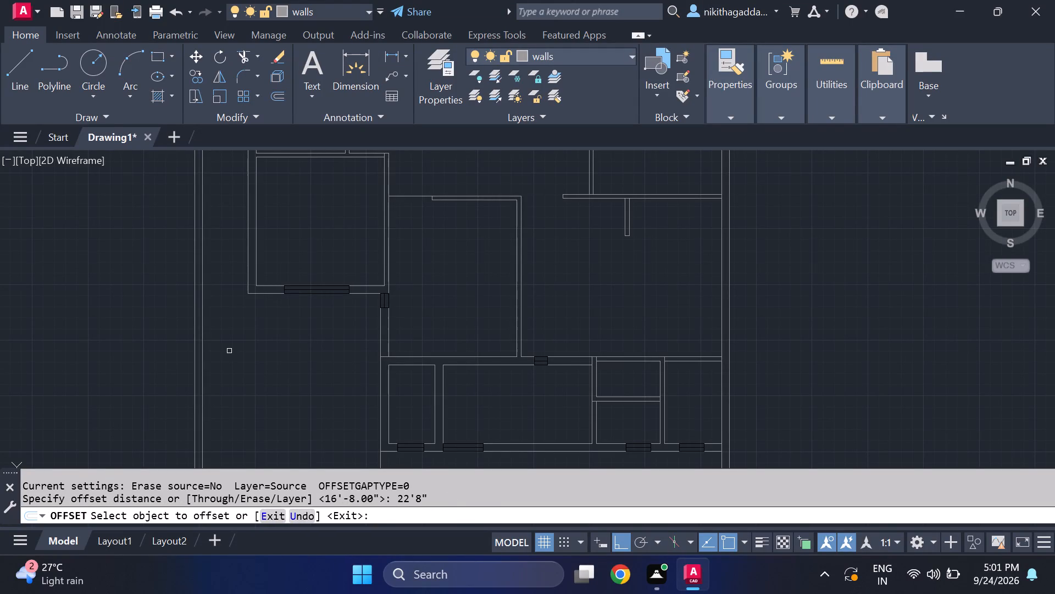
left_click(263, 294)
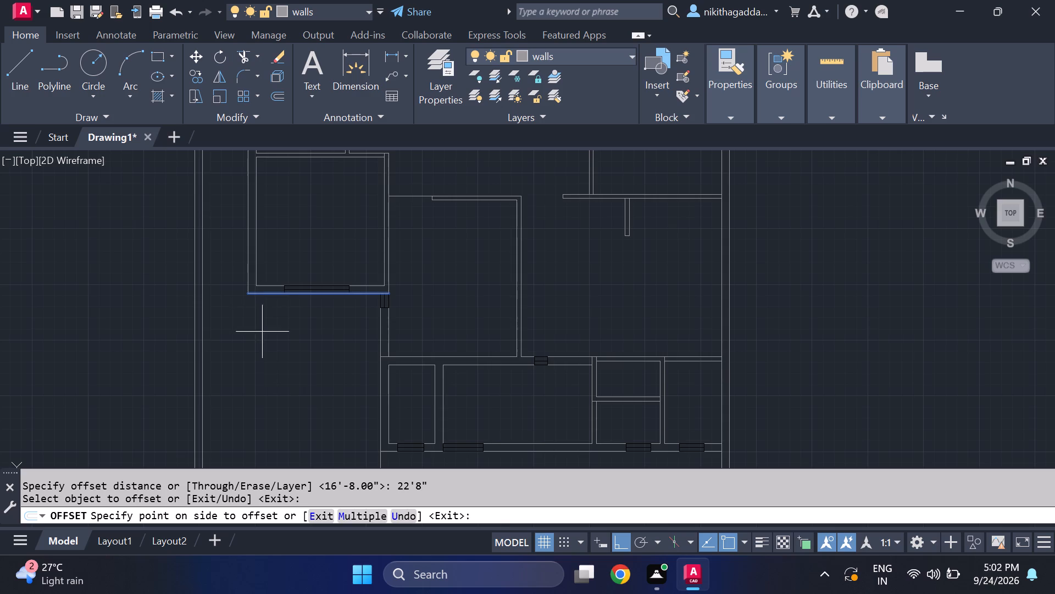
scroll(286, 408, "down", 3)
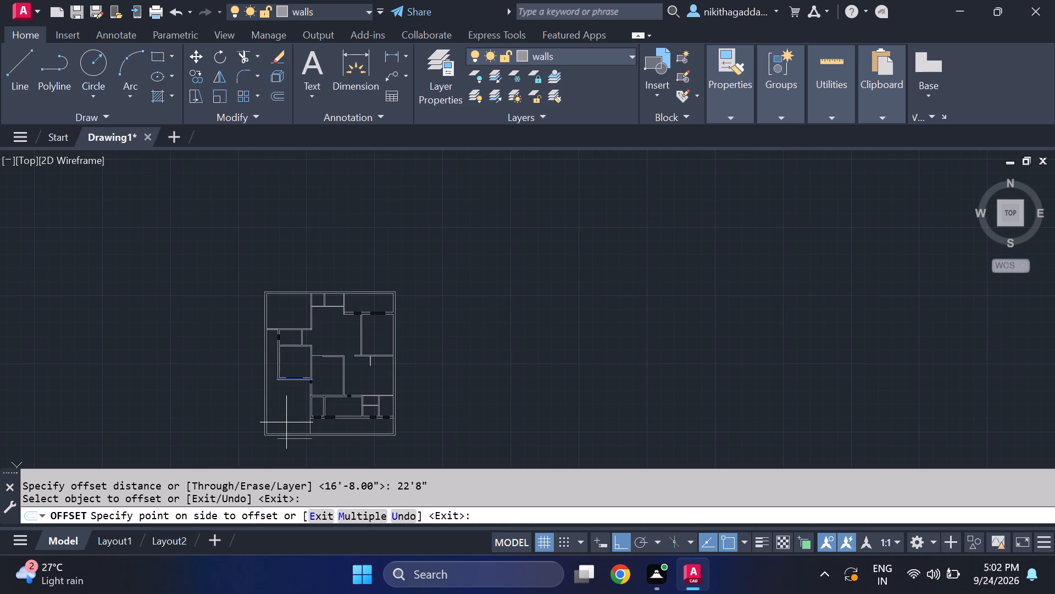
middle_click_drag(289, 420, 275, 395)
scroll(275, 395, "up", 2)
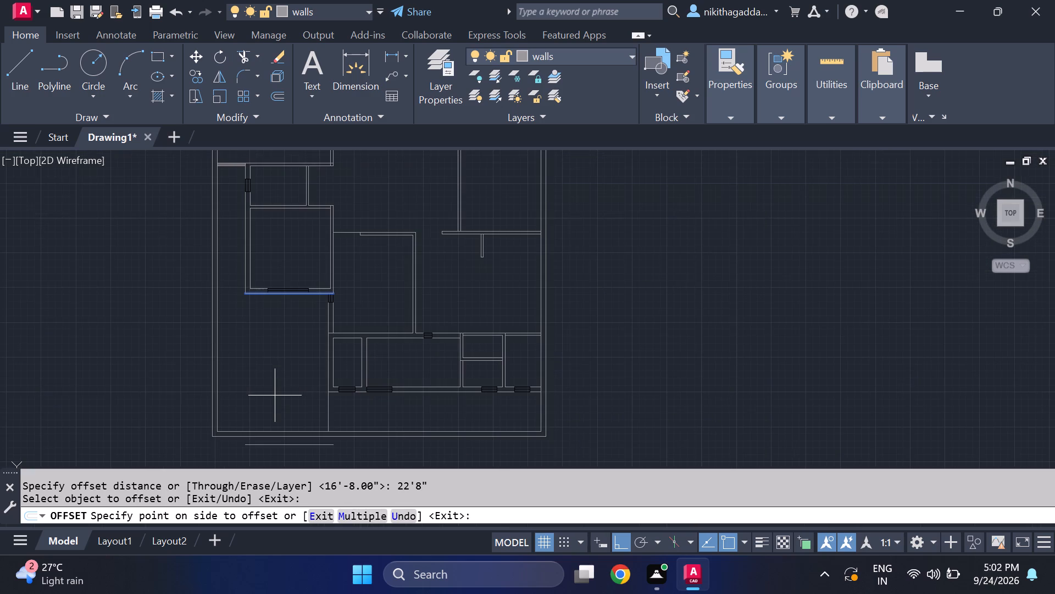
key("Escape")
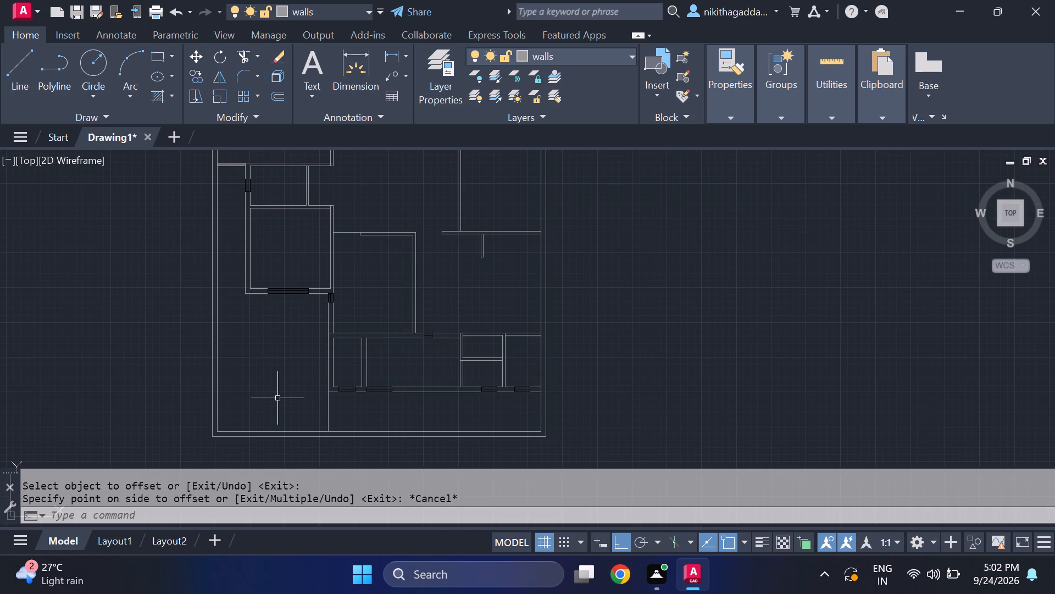
Draw a line about 3' west from the western room's west wall face, just above its southwest corner.
scroll(277, 398, "up", 1)
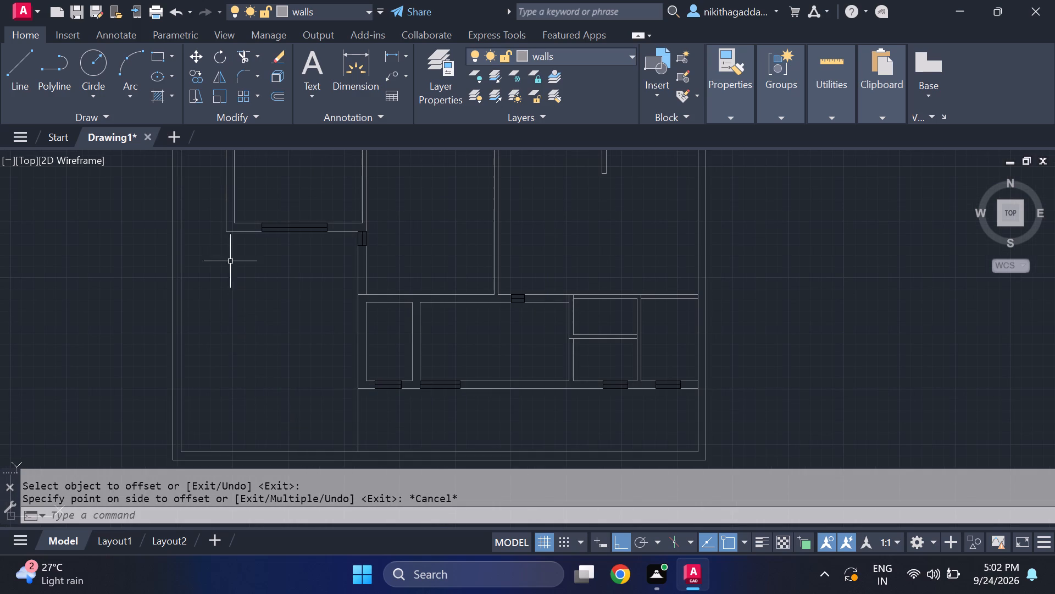
scroll(221, 216, "up", 1)
scroll(230, 247, "down", 2)
scroll(240, 298, "up", 1)
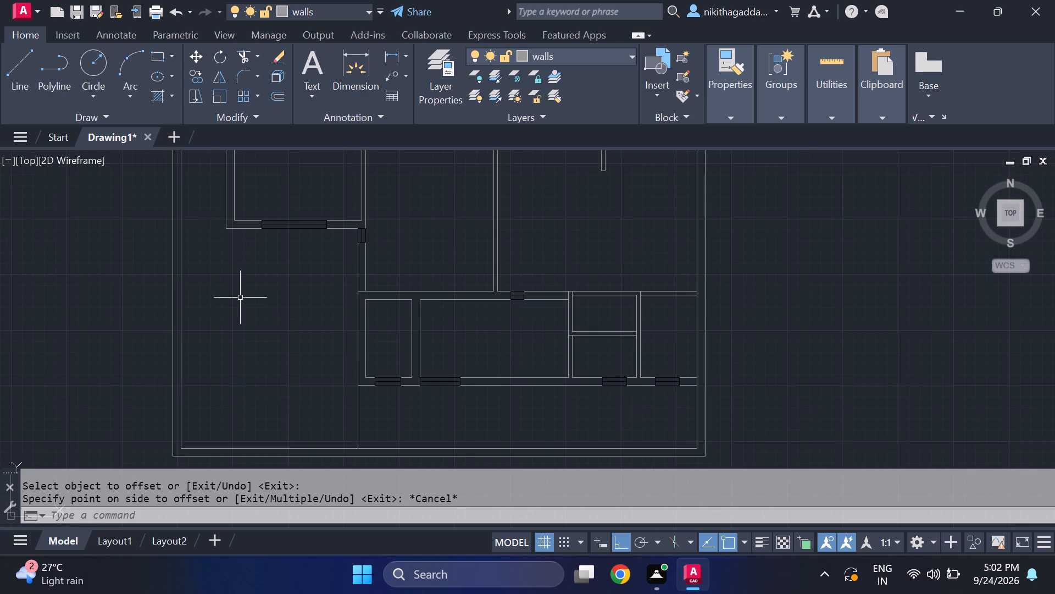
key("l")
key("Return")
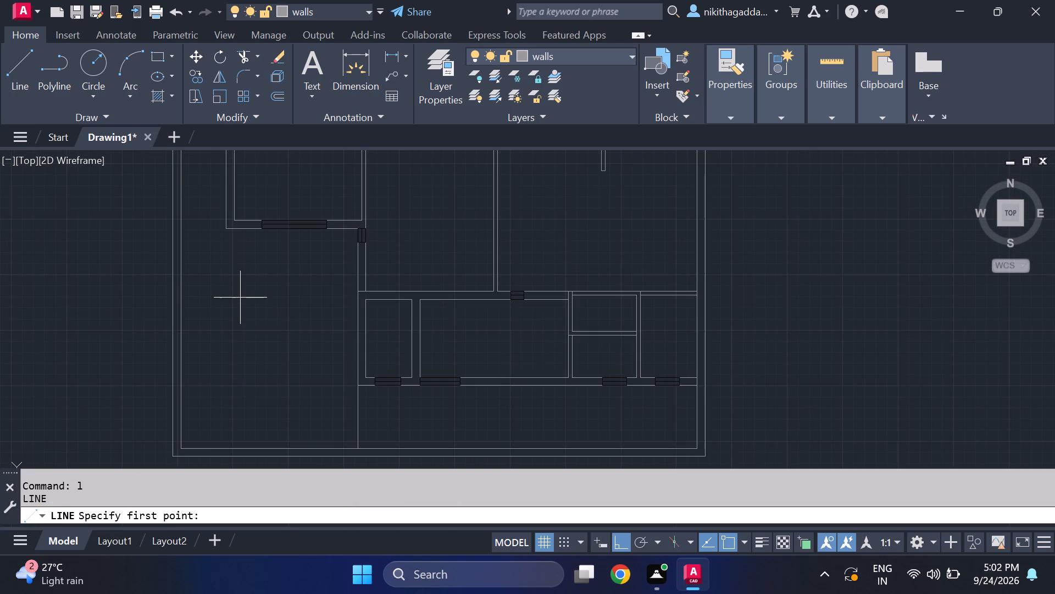
scroll(198, 208, "up", 1)
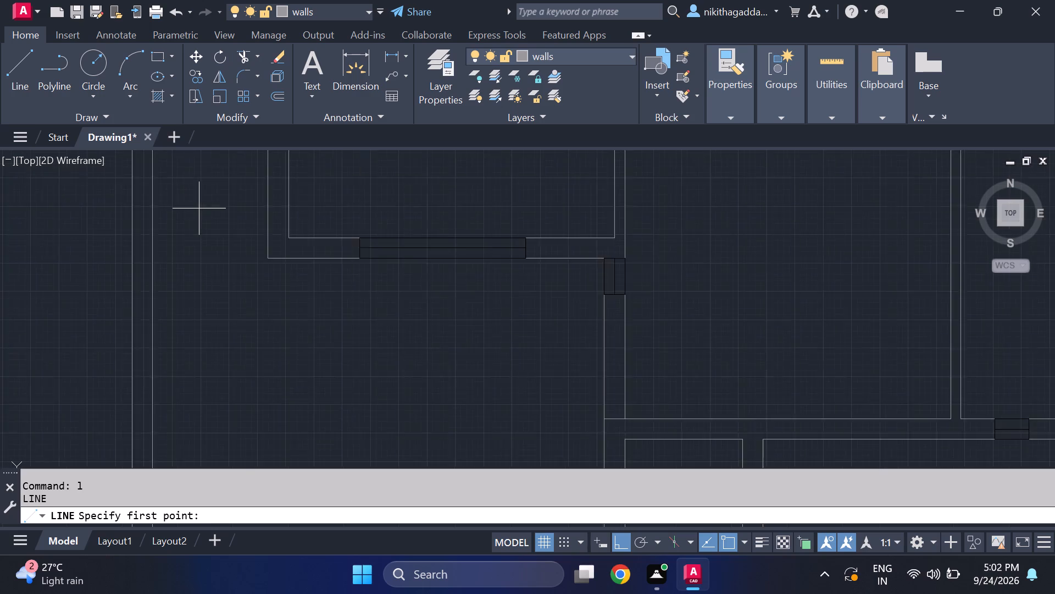
scroll(199, 208, "up", 2)
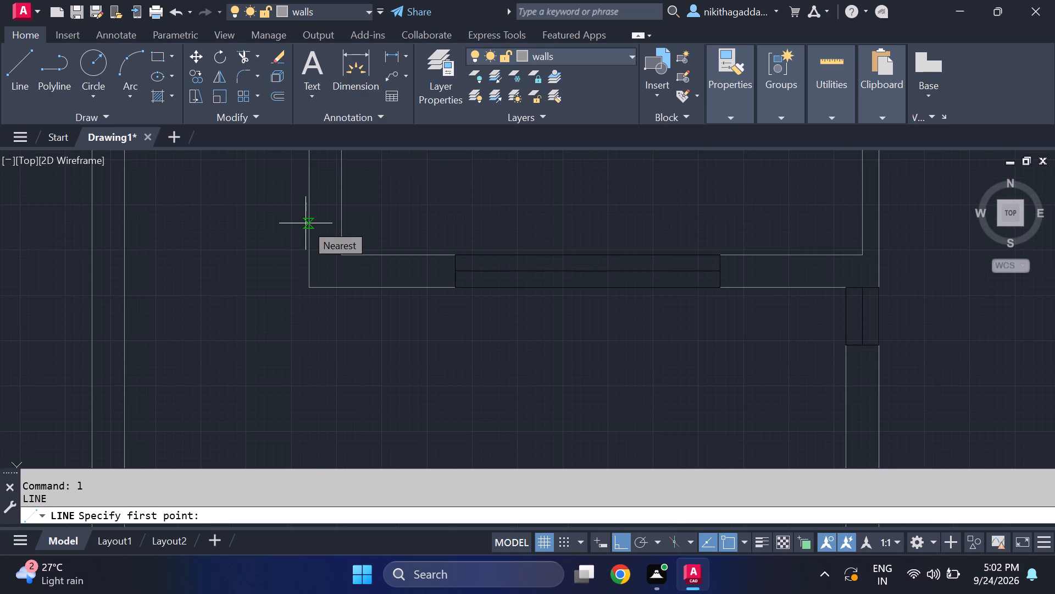
left_click(308, 233)
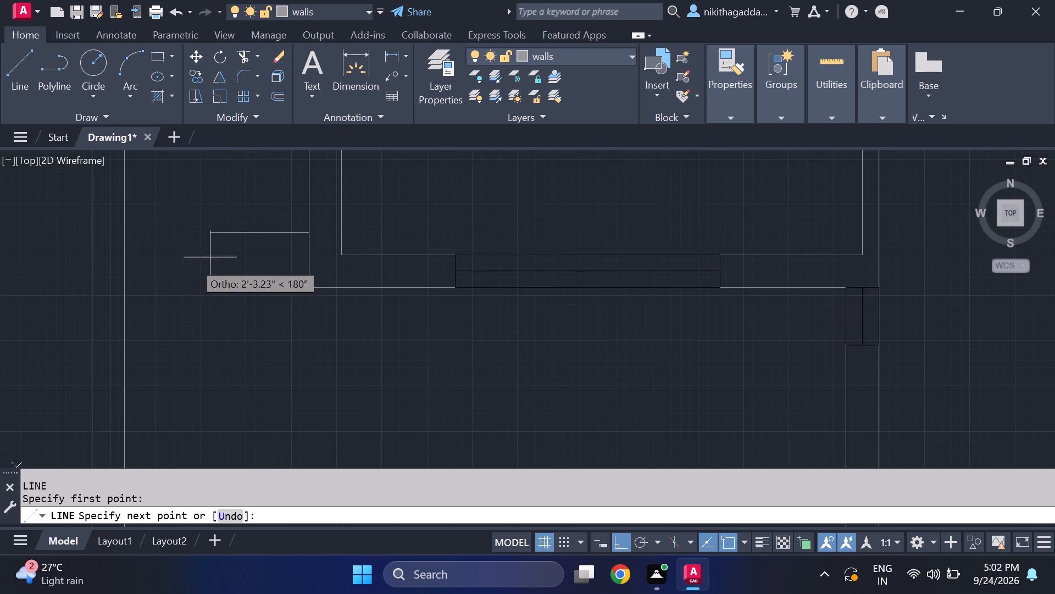
scroll(179, 269, "down", 3)
middle_click_drag(182, 295, 188, 231)
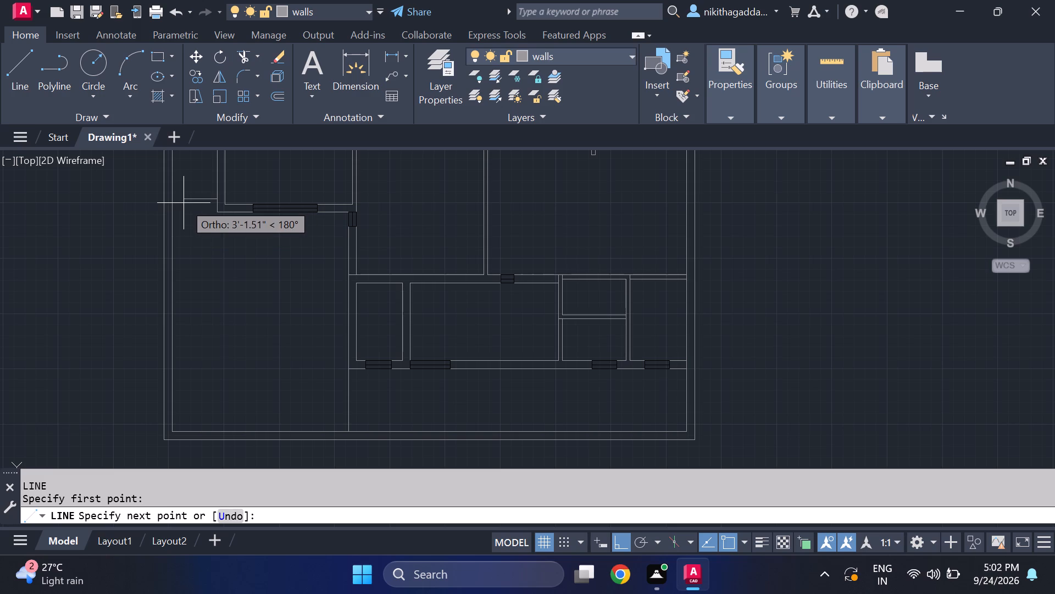
left_click(185, 203)
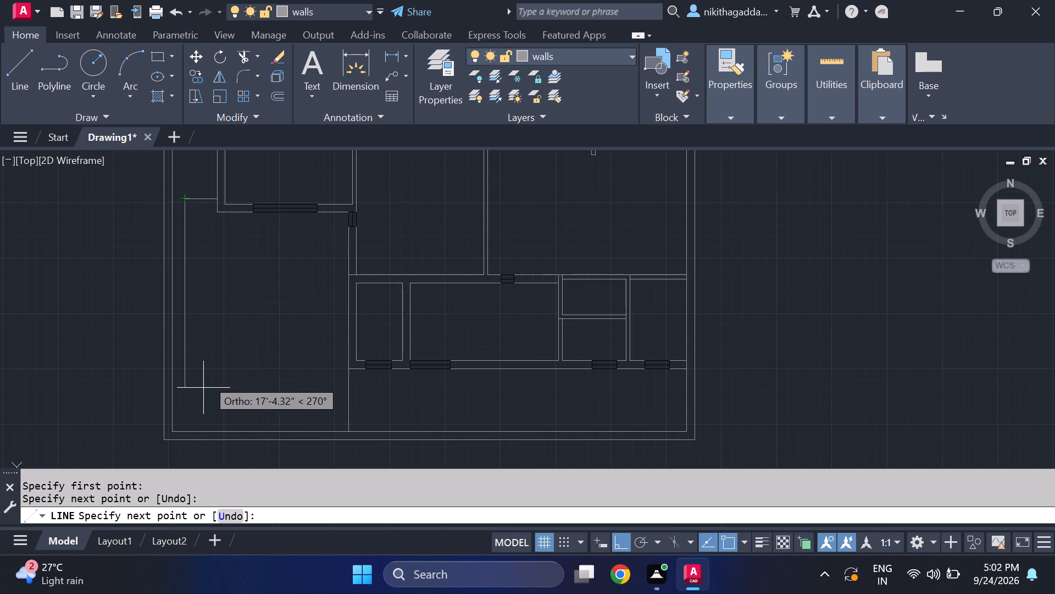
key("ctrl+z")
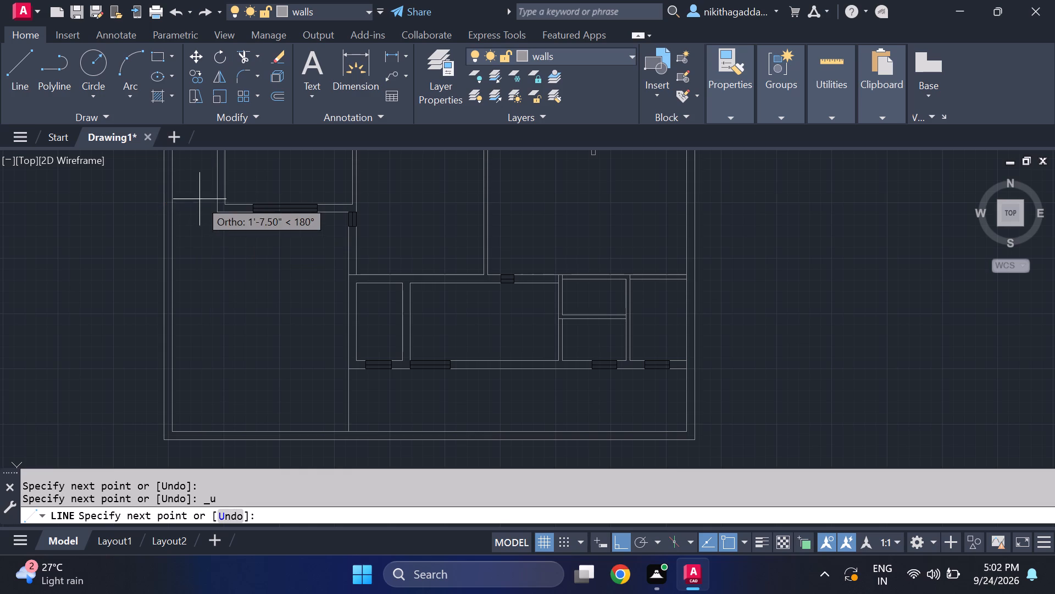
scroll(188, 205, "up", 2)
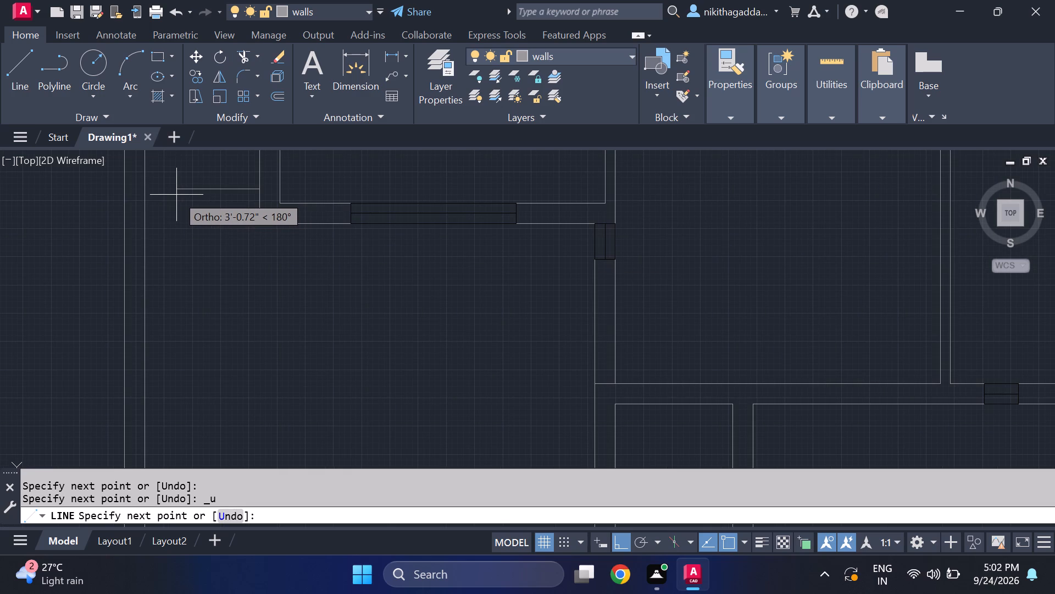
left_click(179, 195)
Continue the line about 19' south, parallel to the outer west wall, stopping short of the outer south wall.
scroll(189, 383, "down", 2)
middle_click_drag(193, 395, 194, 387)
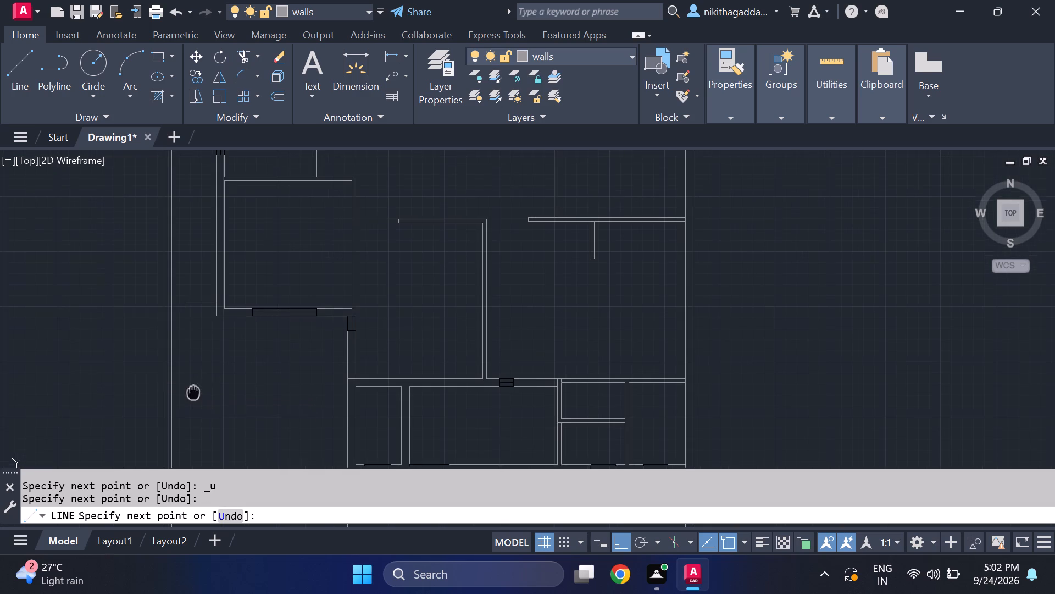
middle_click_drag(194, 387, 196, 278)
scroll(208, 334, "down", 1)
scroll(208, 366, "up", 2)
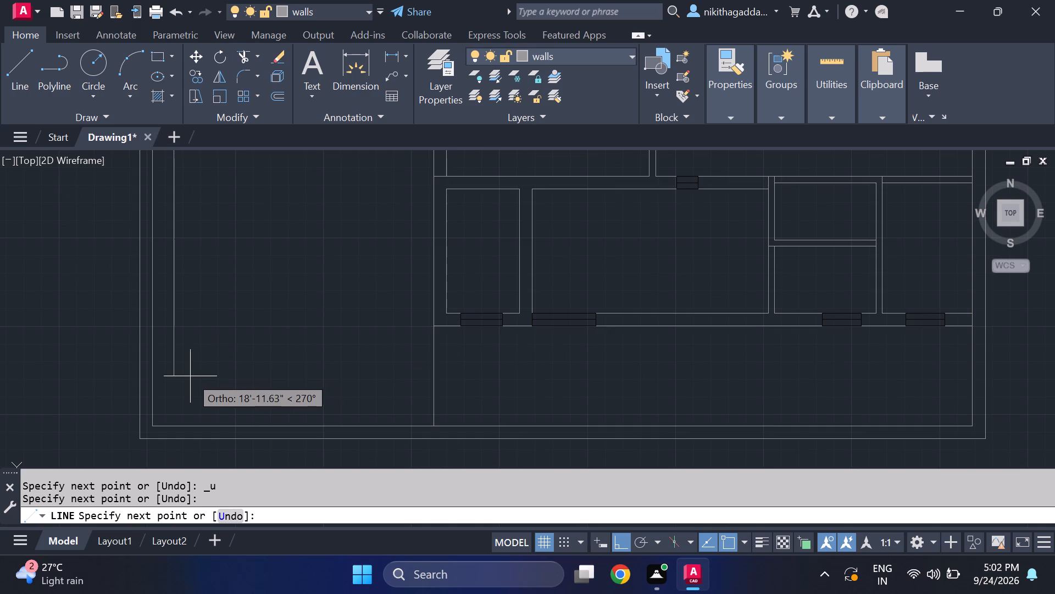
left_click(191, 380)
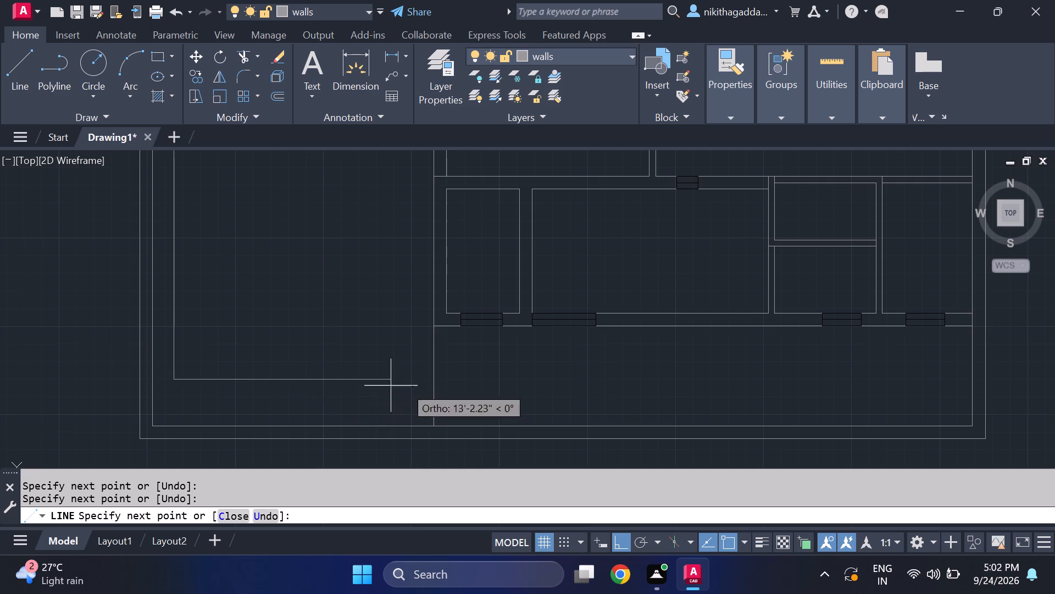
Continue the line about 35' east between the southern rooms and outer south wall, ending below the partition beside the two small stacked rooms.
scroll(687, 396, "down", 1)
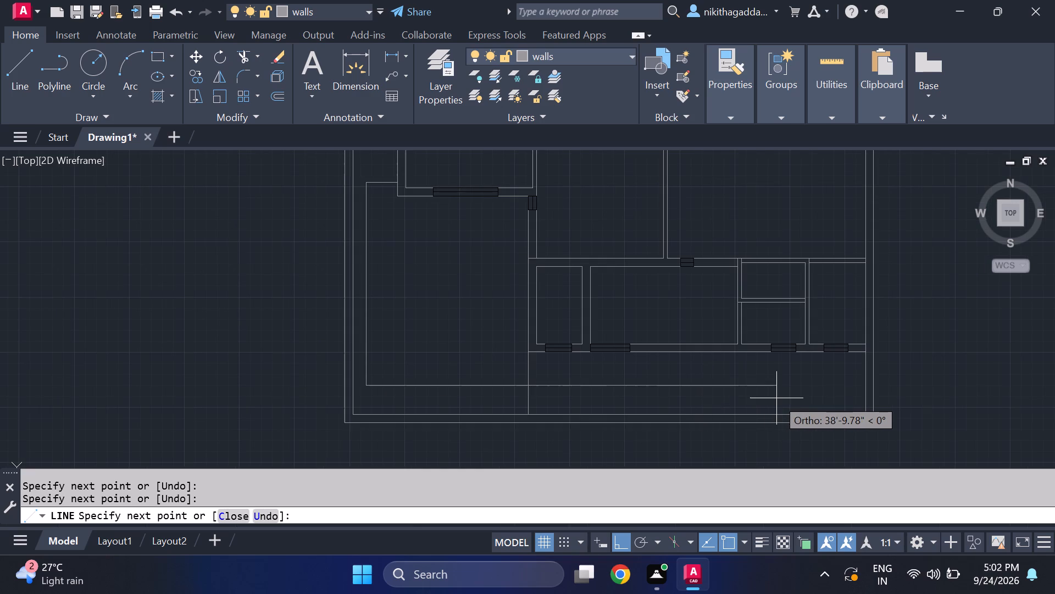
middle_click_drag(776, 398, 529, 409)
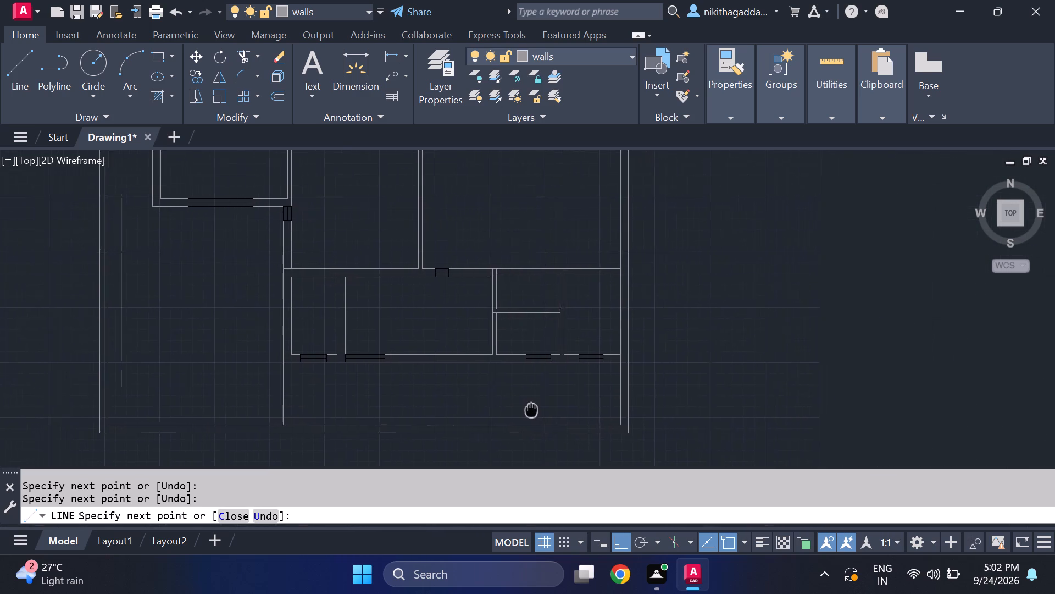
middle_click_drag(529, 409, 486, 410)
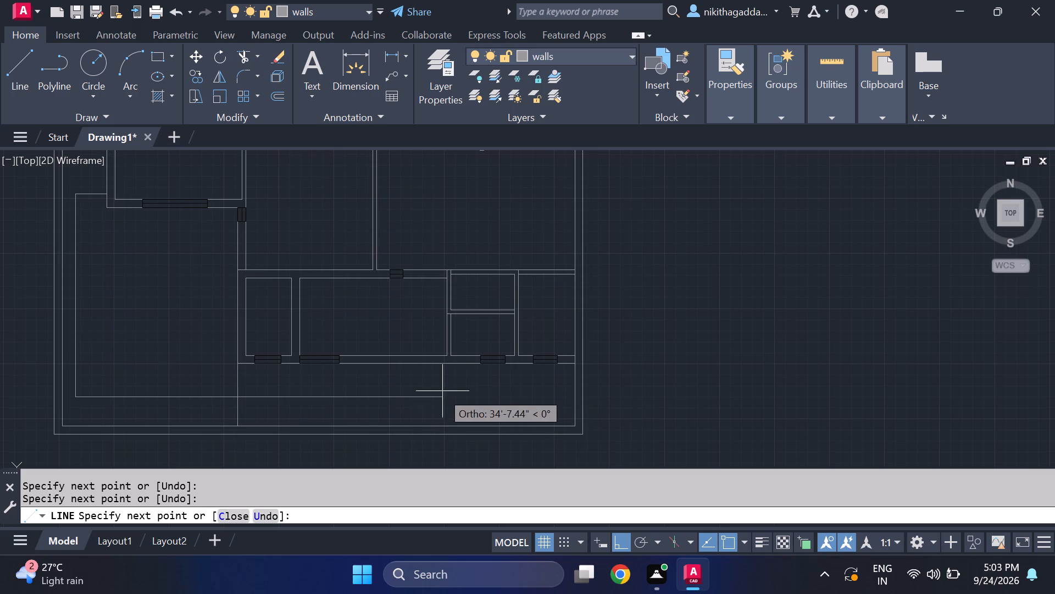
scroll(447, 389, "up", 1)
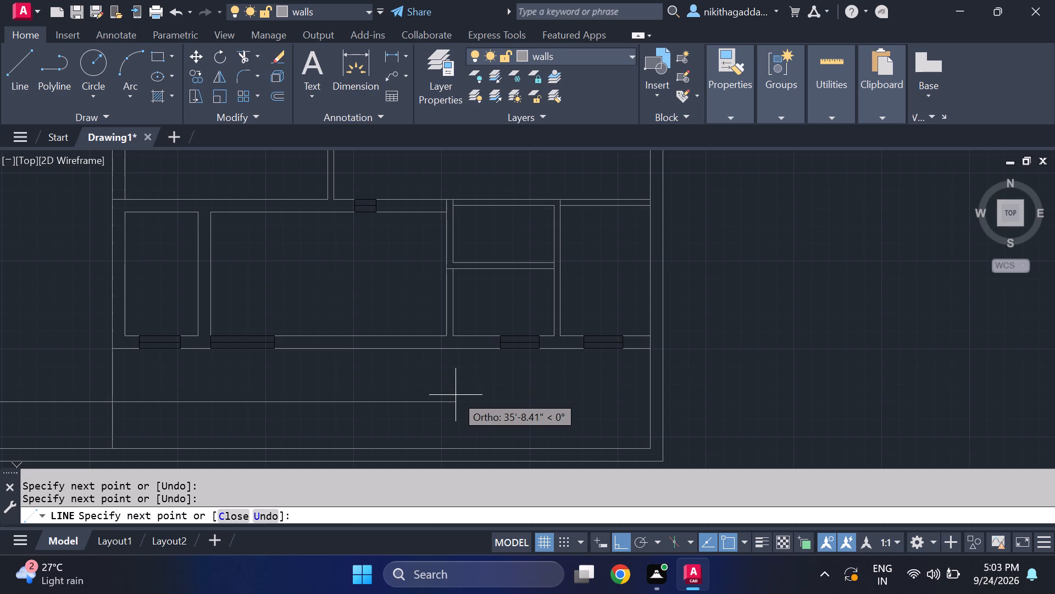
left_click(448, 400)
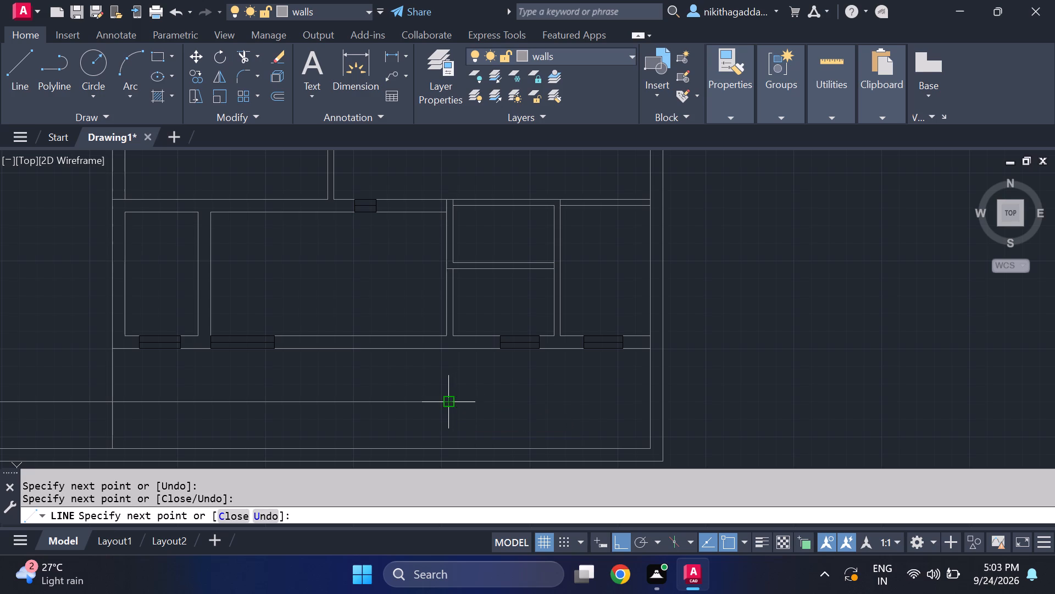
key("Escape")
Extend both faces of the partition west of the small stacked rooms to the south face of the southern rooms' wall.
type("ex")
key("Return")
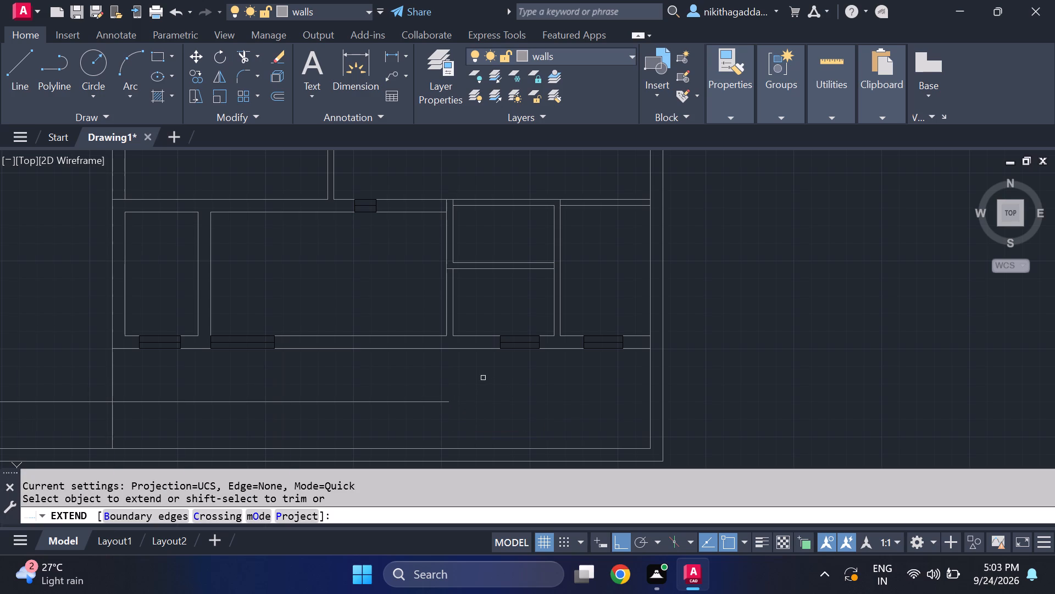
left_click(444, 329)
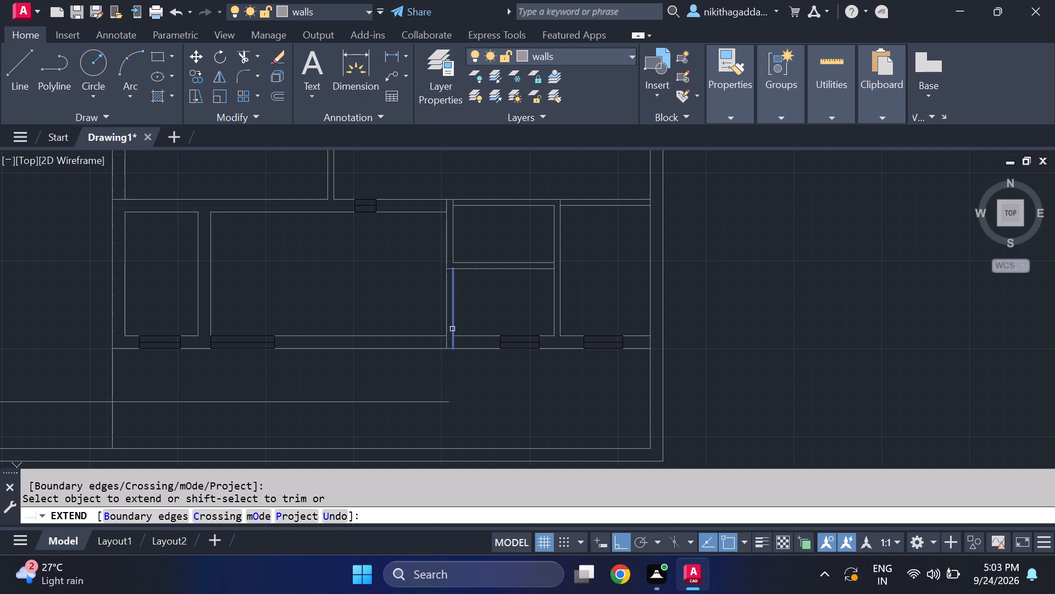
left_click(452, 329)
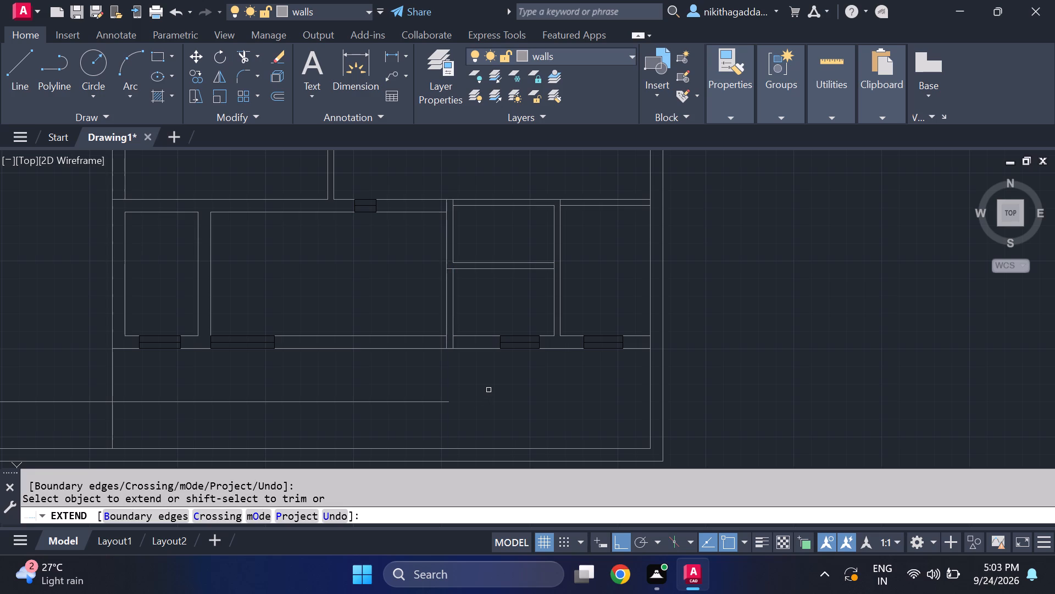
key("Escape")
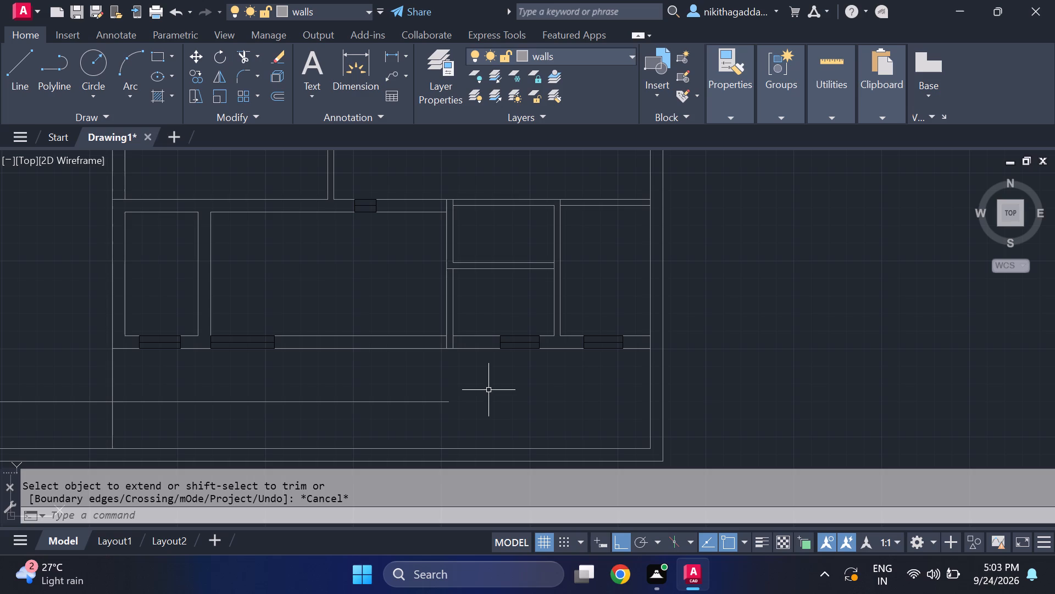
Draw a line about 3'3" south from the southern rooms' wall, just east of that partition, then west to the long line's end.
key("l")
key("Return")
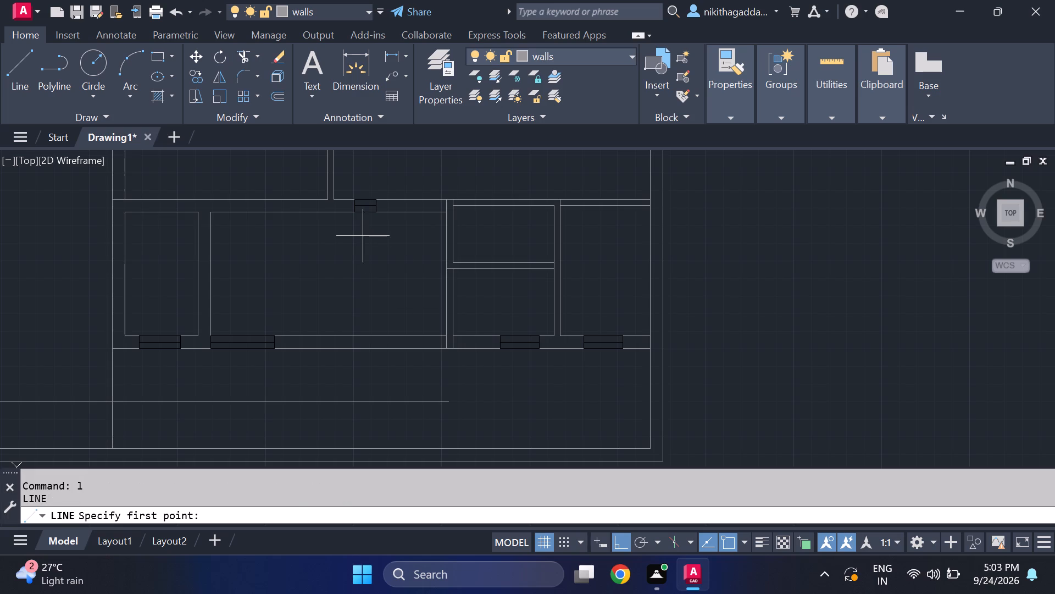
middle_click_drag(469, 428, 428, 378)
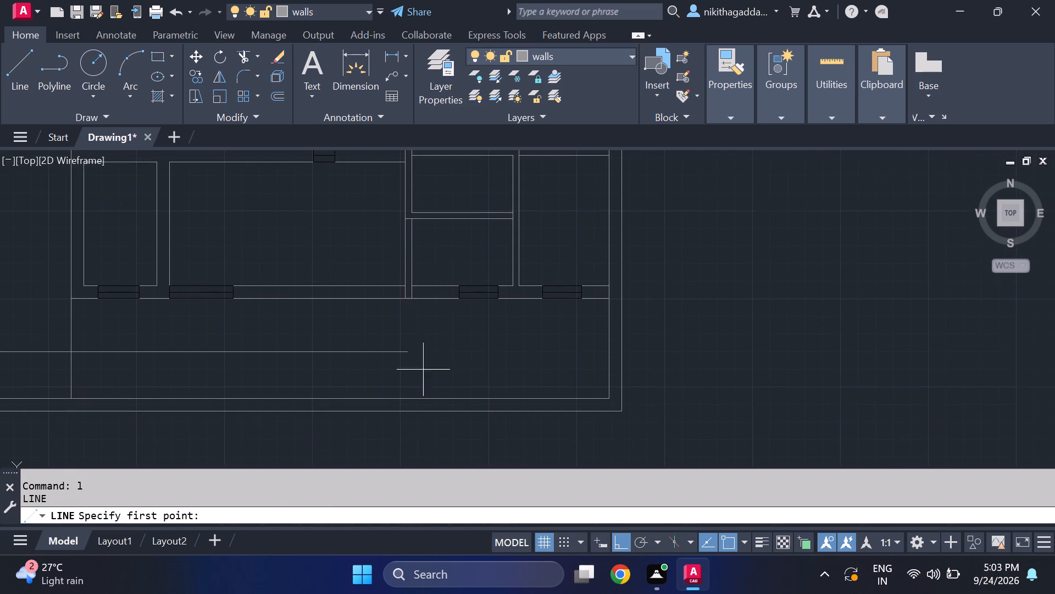
scroll(406, 318, "up", 2)
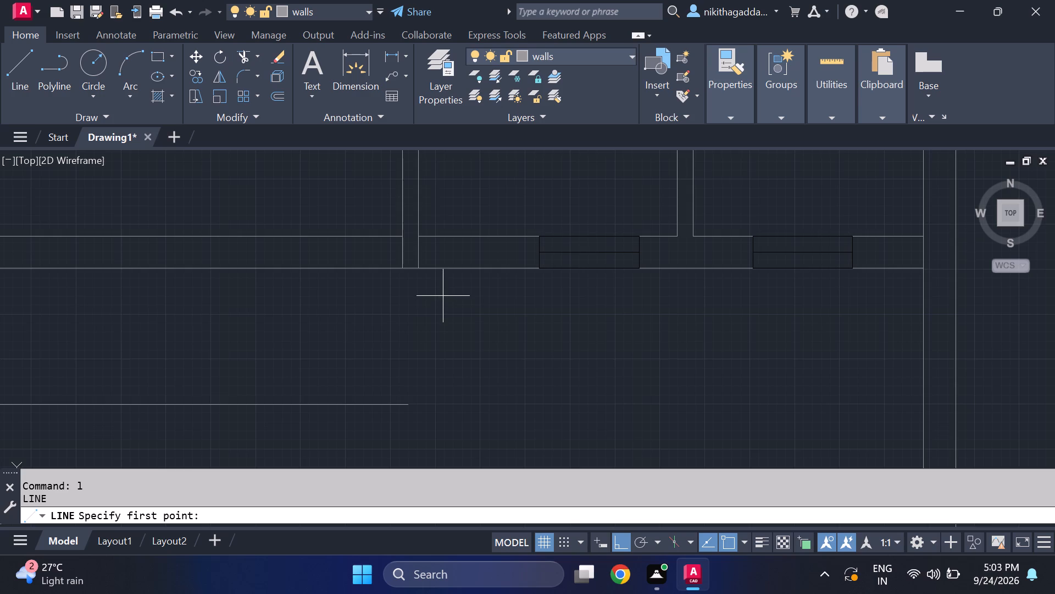
scroll(441, 293, "up", 1)
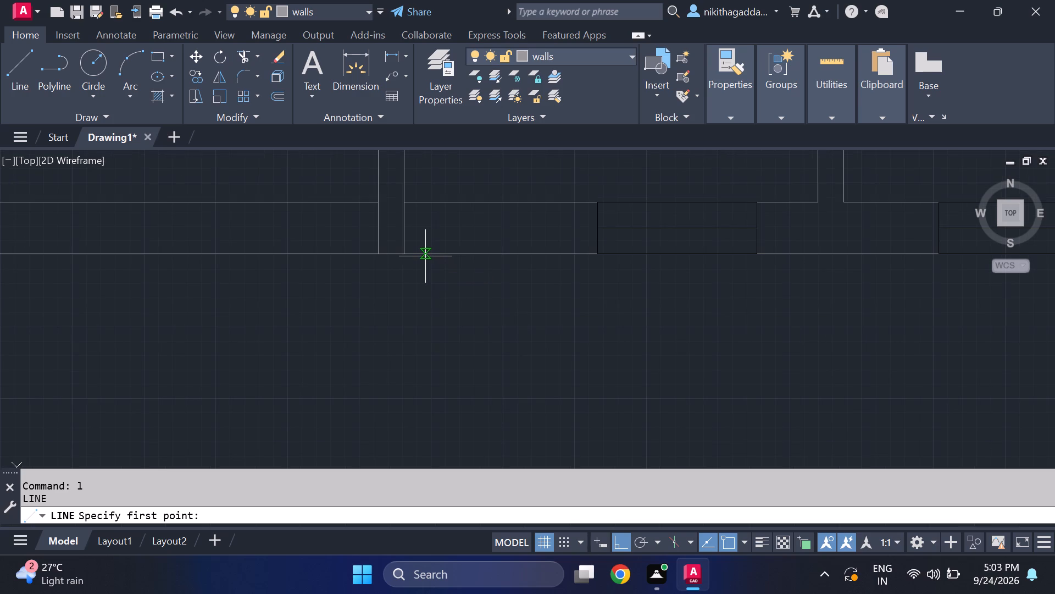
left_click(421, 255)
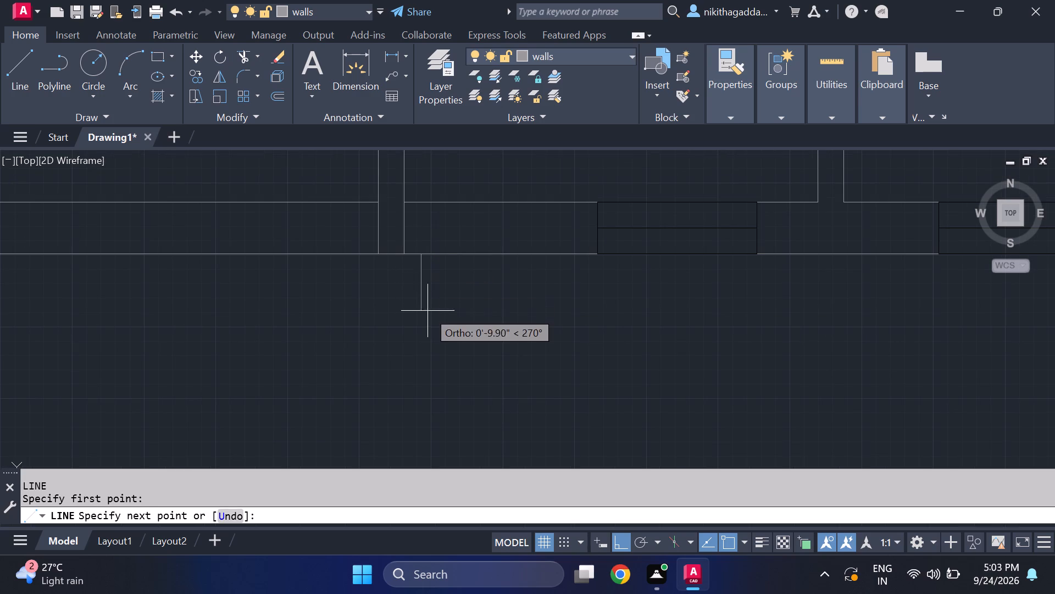
scroll(425, 431, "down", 1)
middle_click_drag(422, 424, 397, 354)
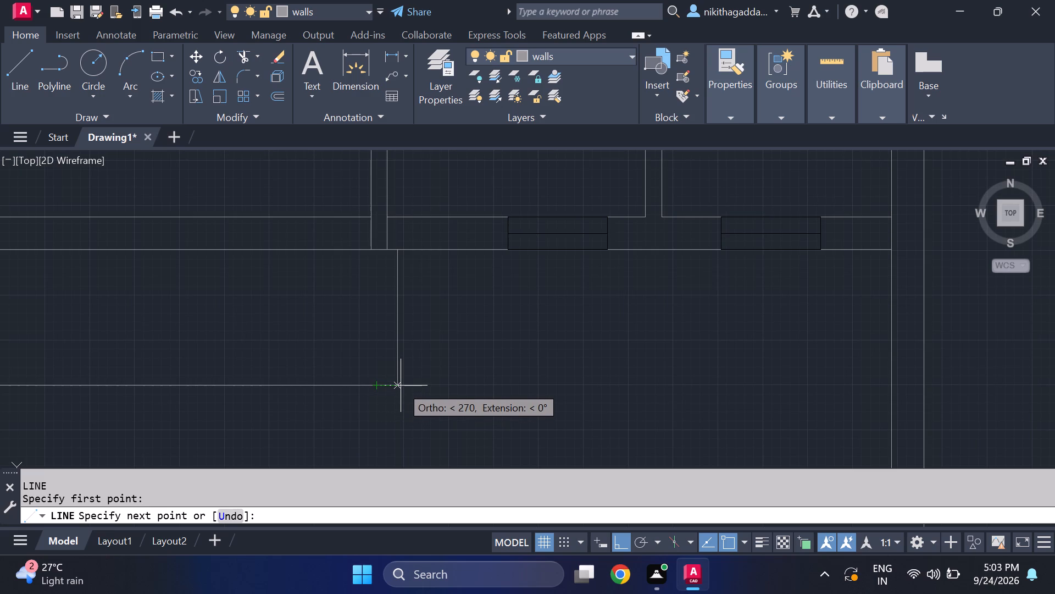
scroll(401, 386, "down", 1)
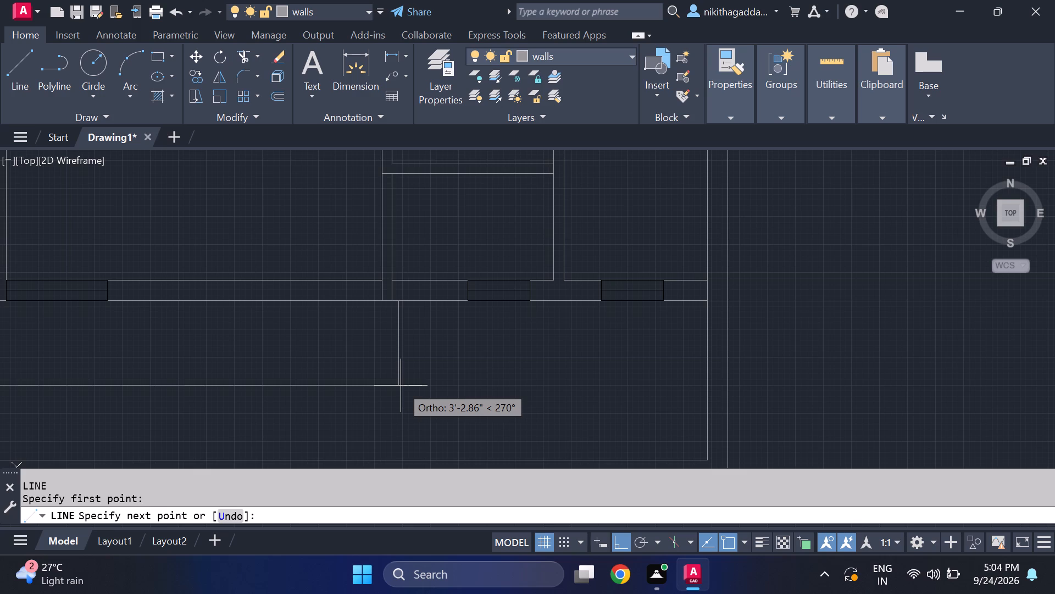
scroll(401, 386, "up", 2)
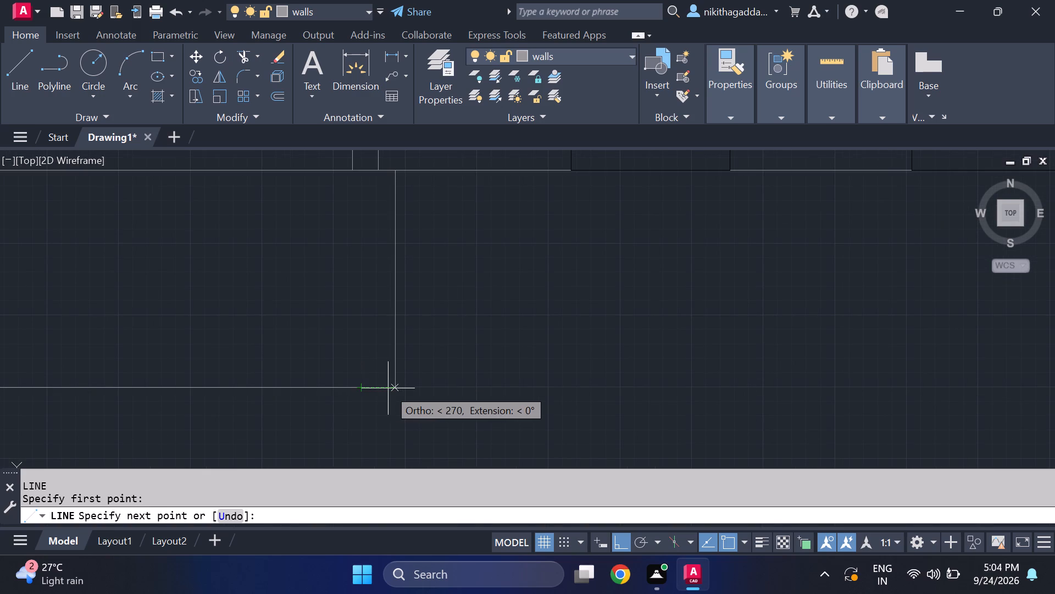
left_click(394, 388)
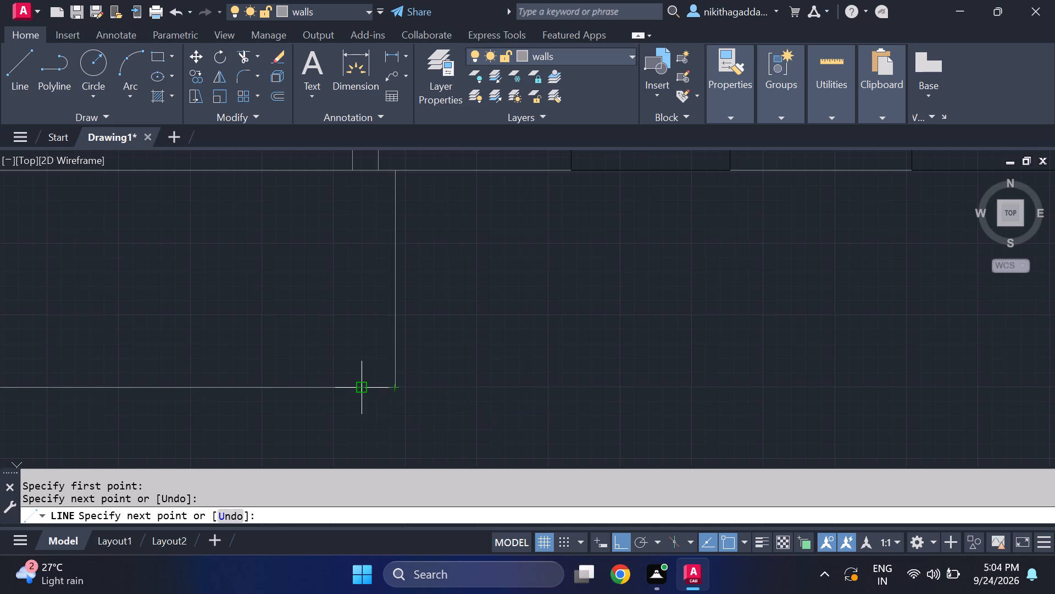
left_click(365, 388)
key("Escape")
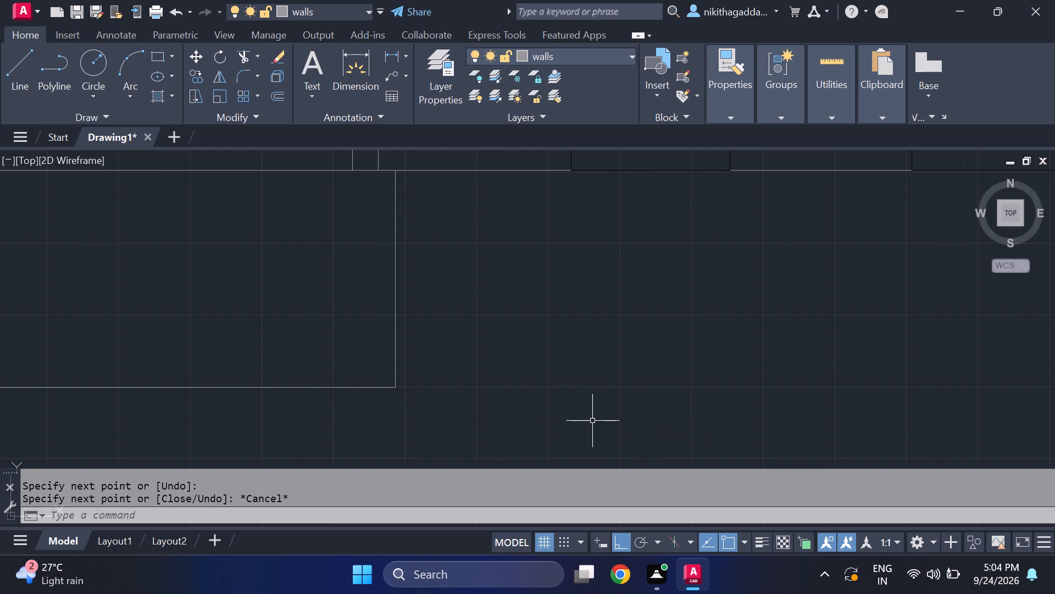
Extend the short vertical line below the small stacked rooms south to the inner face of the outer south wall.
scroll(583, 418, "down", 5)
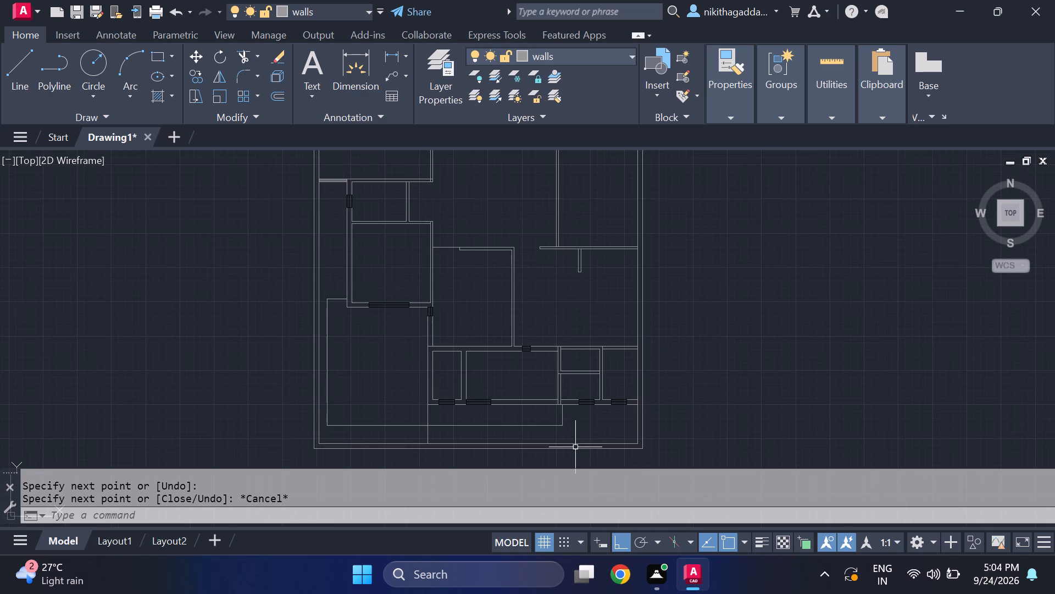
scroll(562, 433, "up", 3)
middle_click_drag(588, 425, 565, 389)
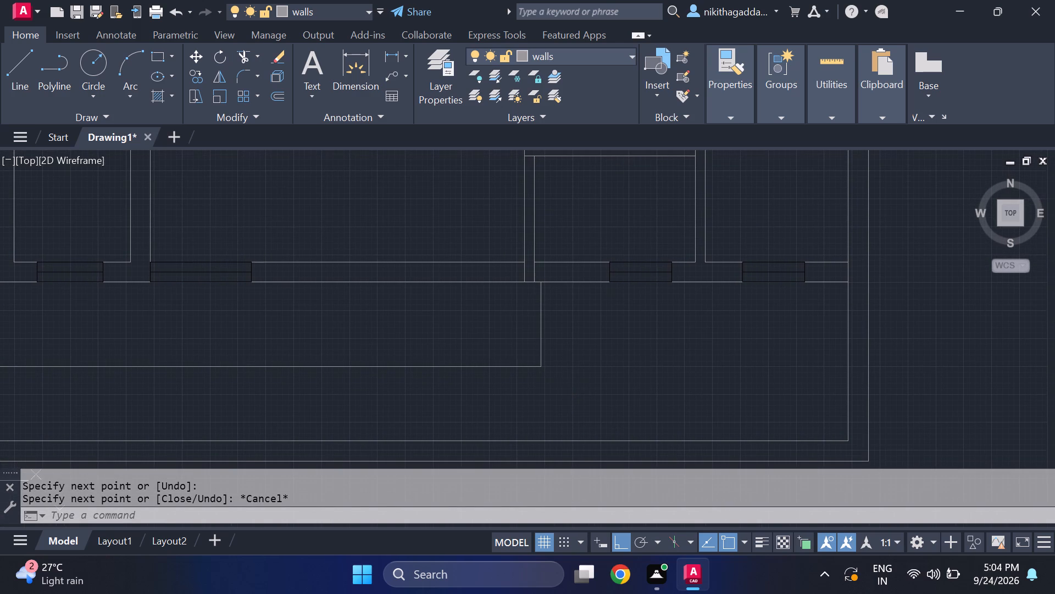
type("ex")
key("Return")
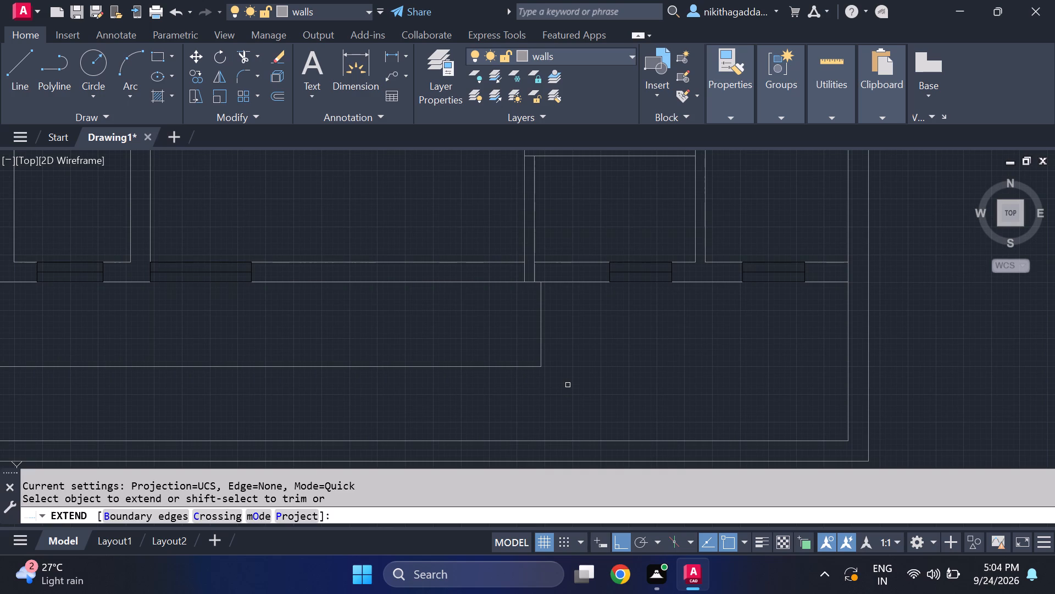
left_click(541, 333)
key("Escape")
key("grave")
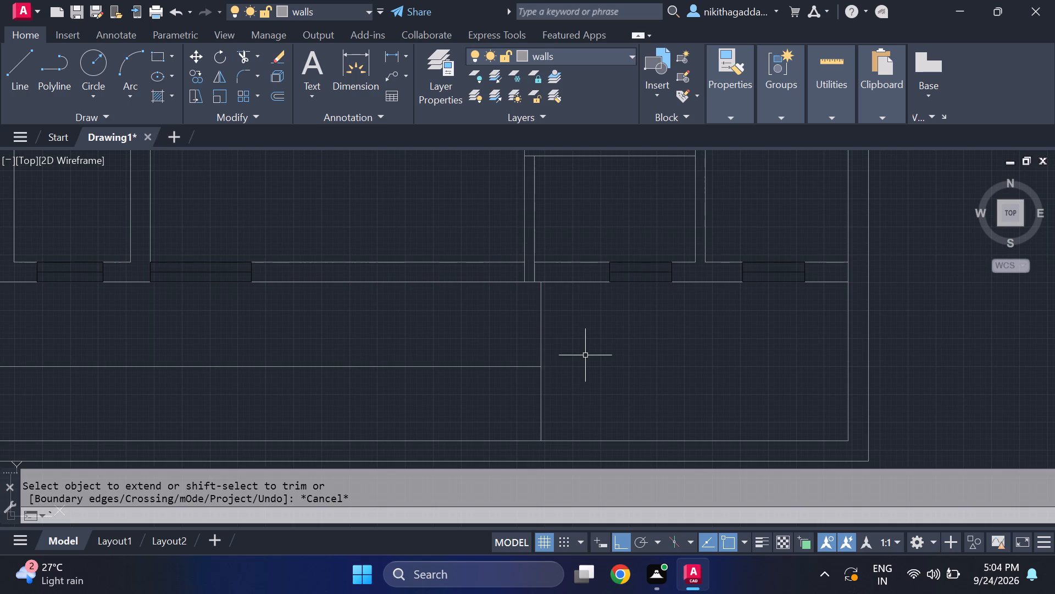
Draw a short line south from the large southern room's wall, west of the stacked-rooms partition, then east to the extended vertical line.
middle_click_drag(420, 325, 412, 335)
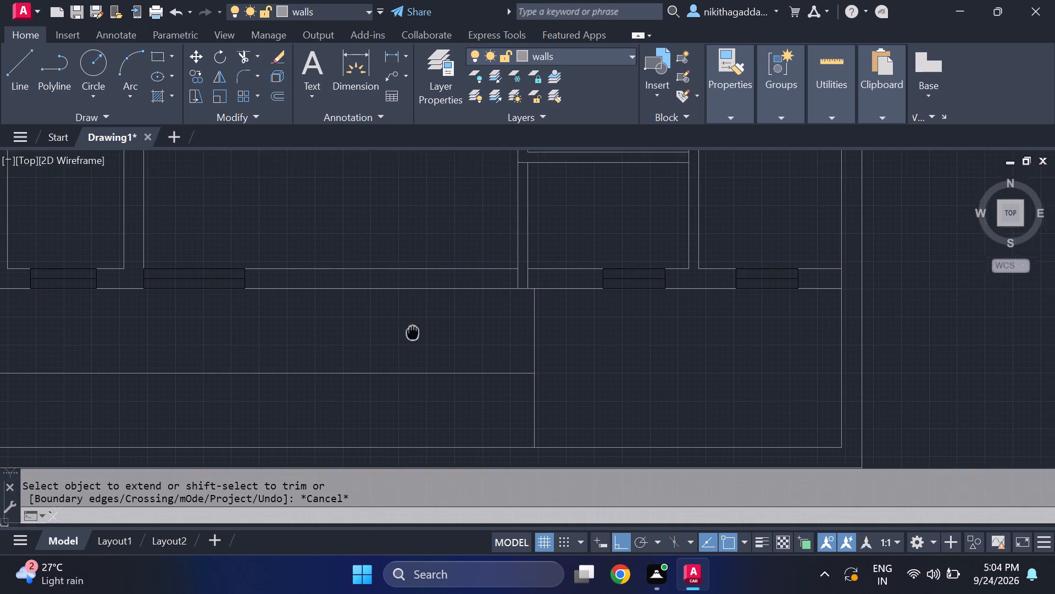
middle_click_drag(412, 335, 413, 382)
scroll(415, 383, "down", 2)
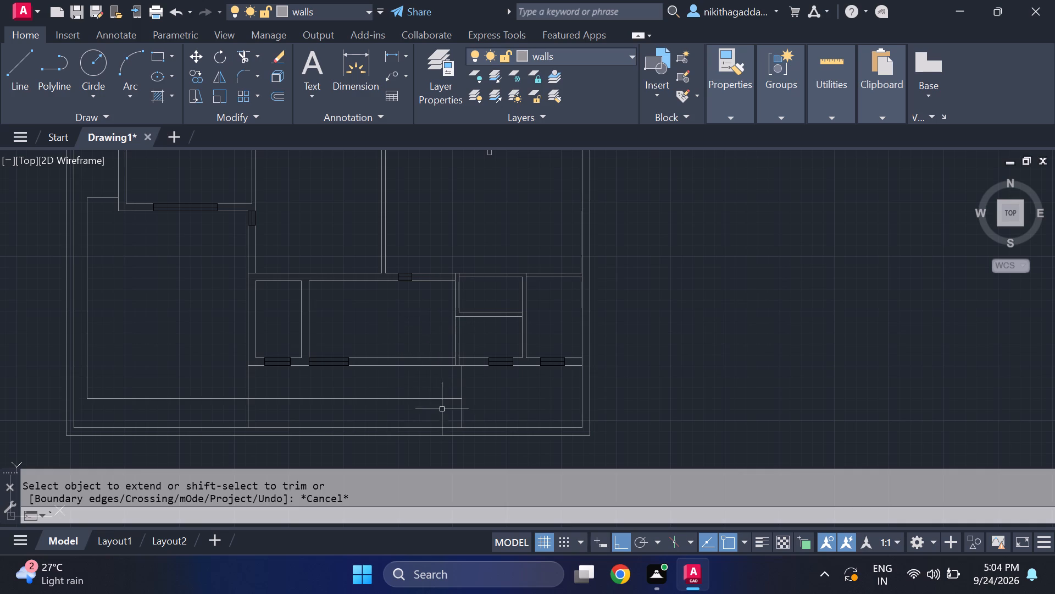
scroll(436, 392, "up", 1)
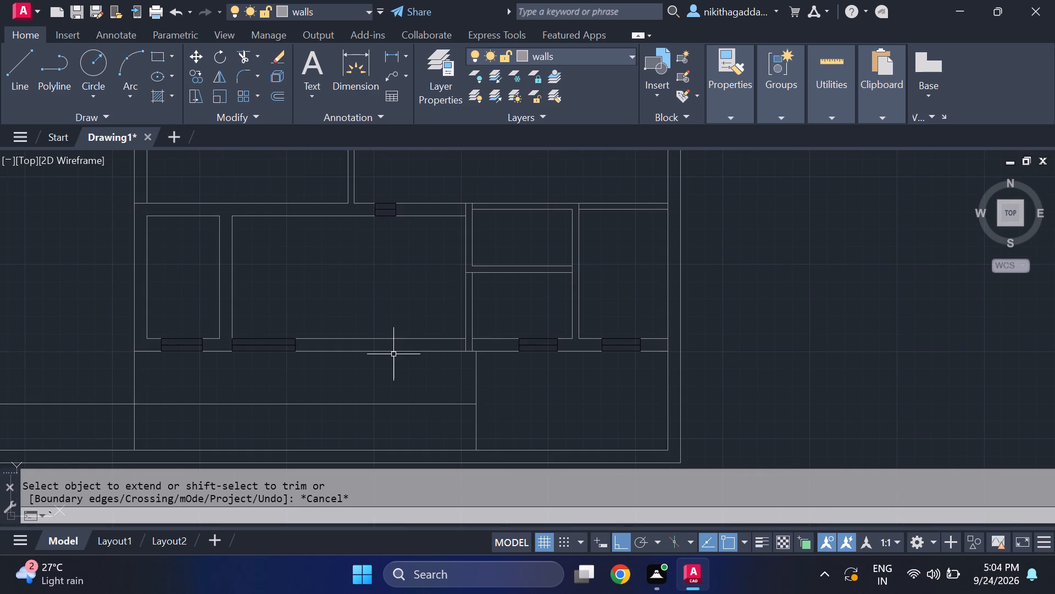
key("l")
key("Return")
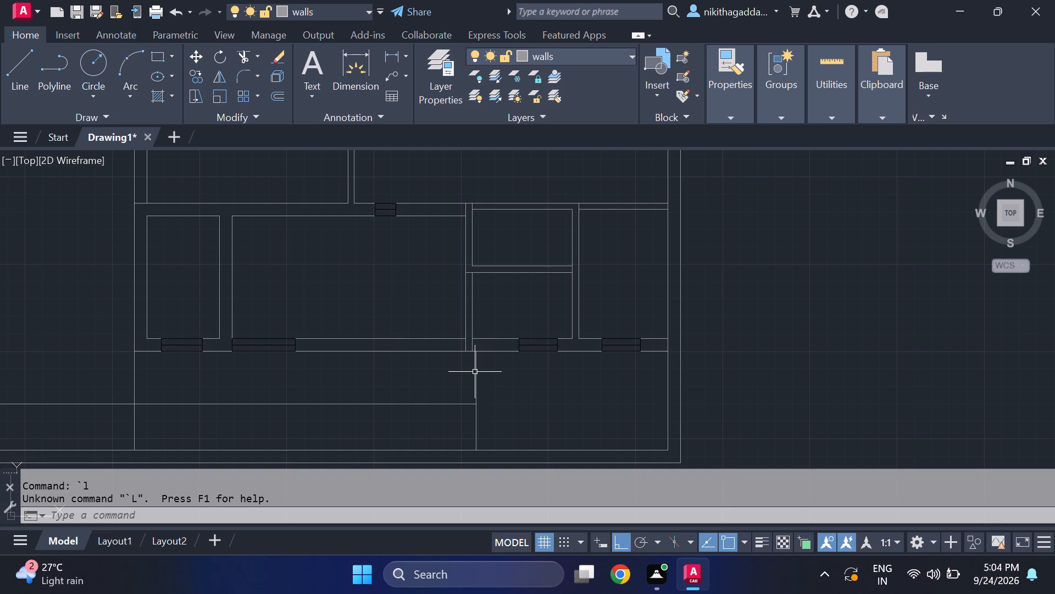
key("l")
key("Return")
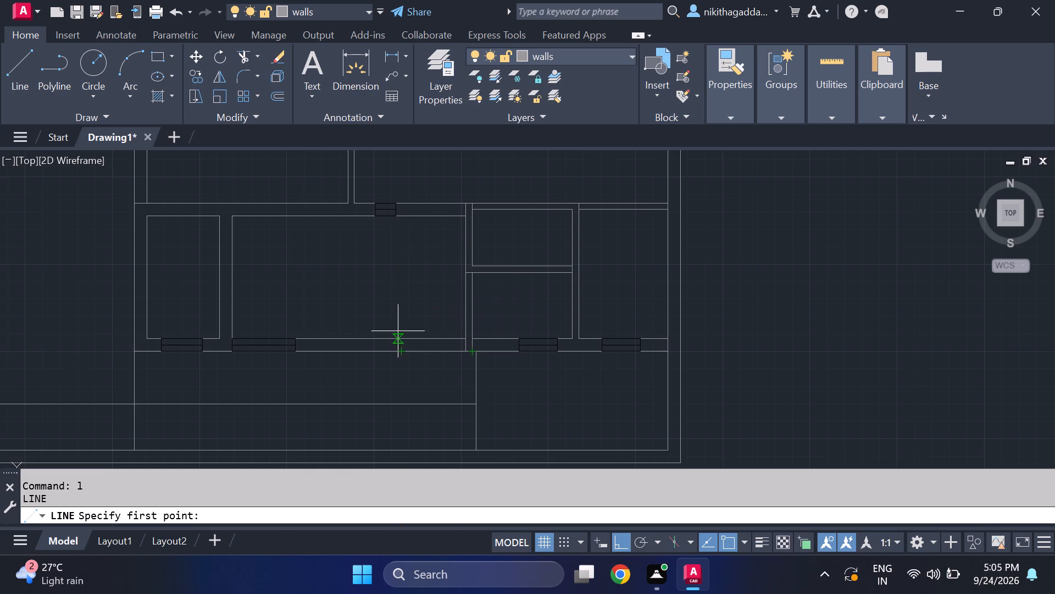
left_click(401, 353)
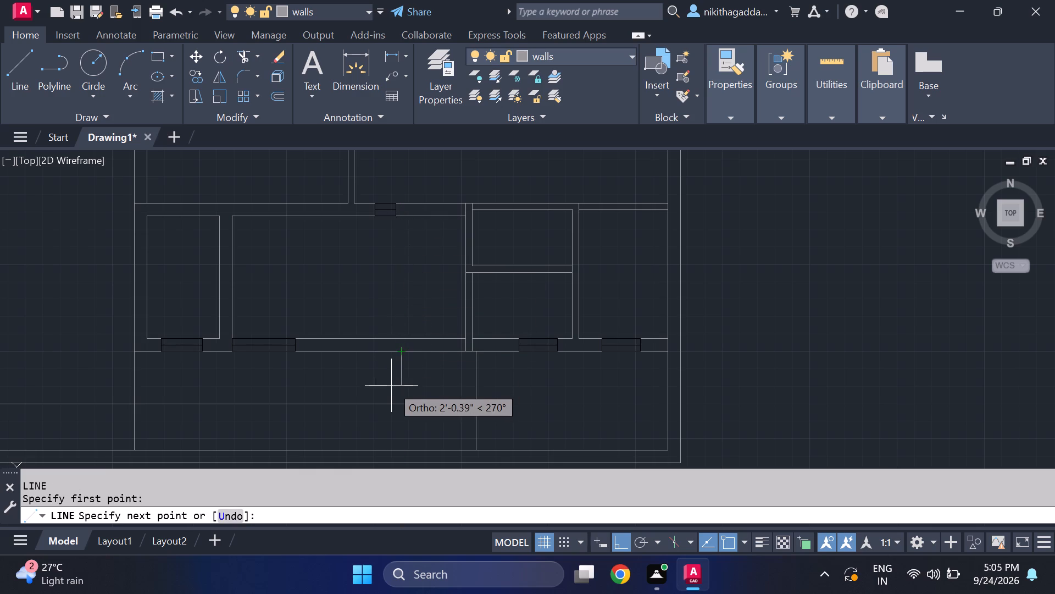
left_click(405, 370)
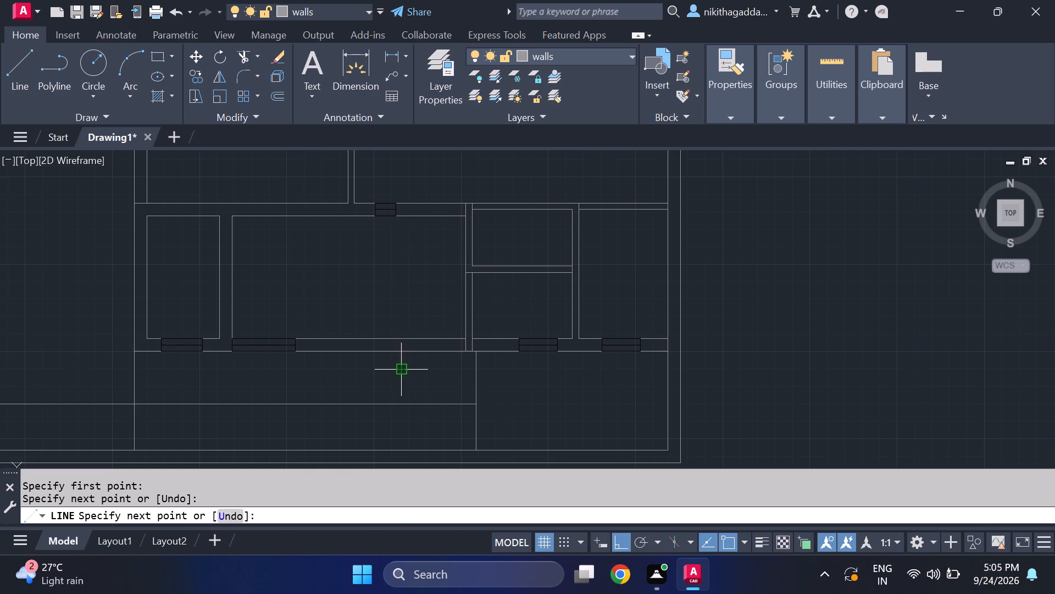
left_click(479, 369)
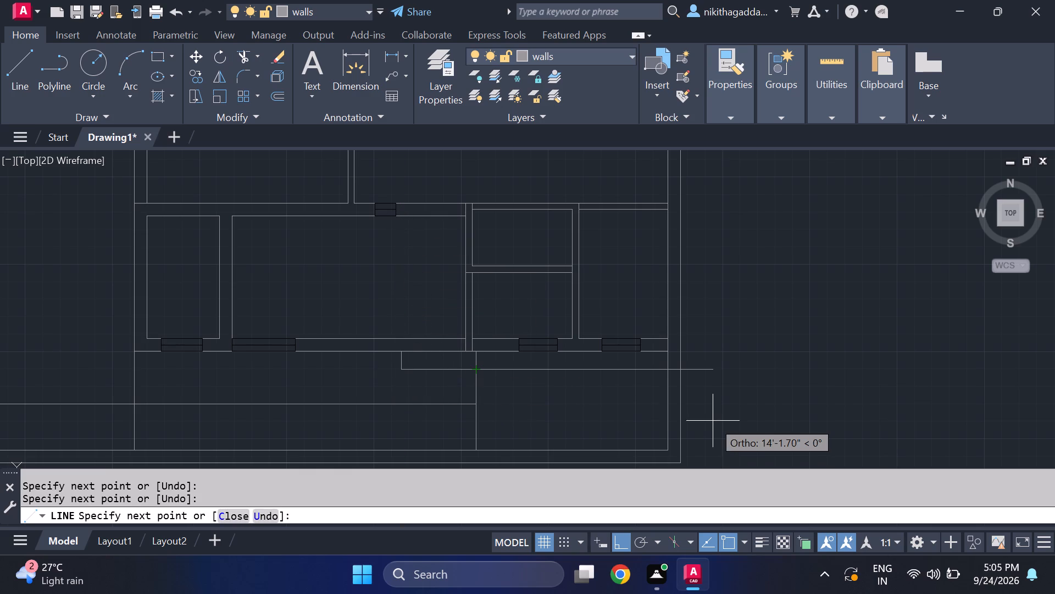
key("Escape")
Trim the east face of the partition beside the stacked rooms where it crosses the southern rooms' wall thickness.
scroll(586, 358, "down", 1)
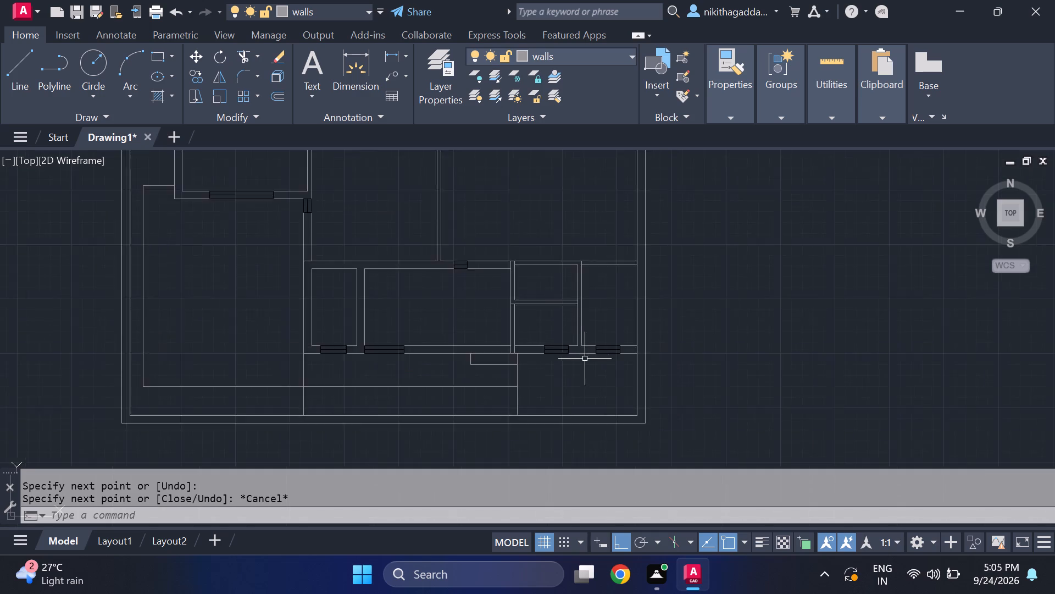
scroll(585, 359, "down", 2)
scroll(563, 380, "up", 2)
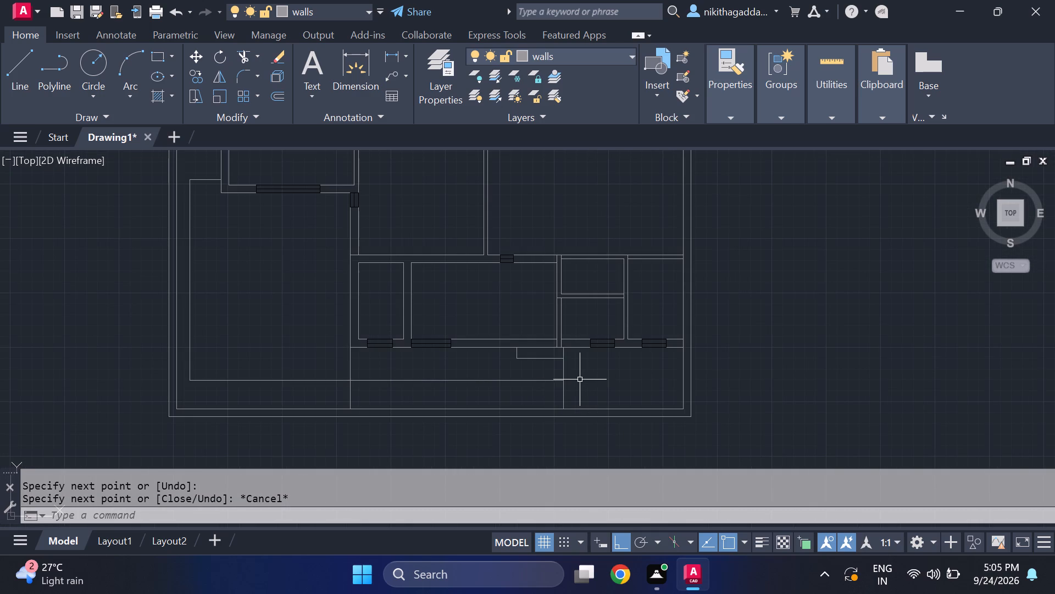
scroll(558, 347, "up", 3)
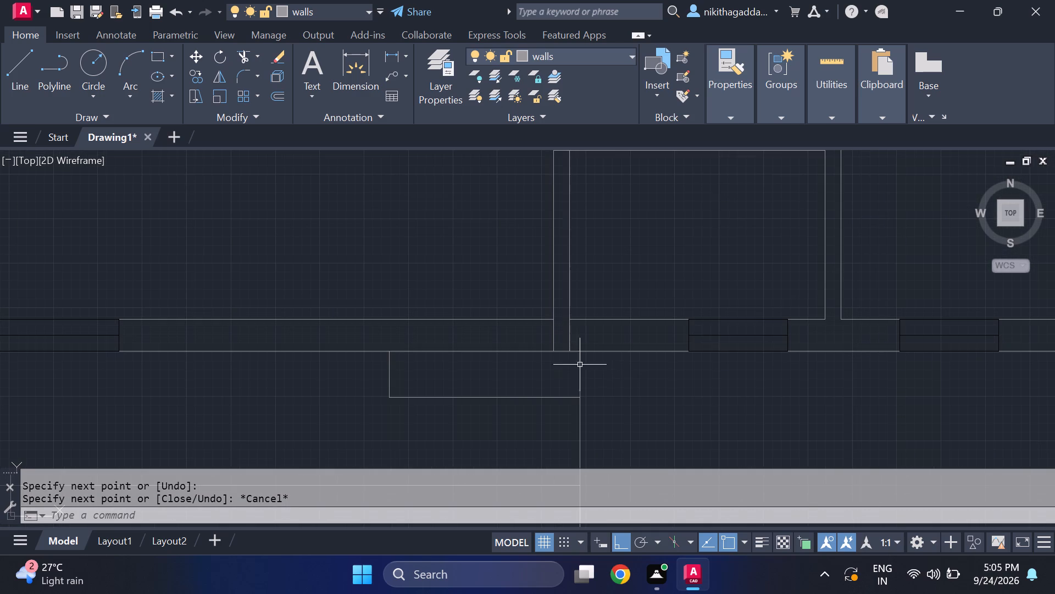
type("tr")
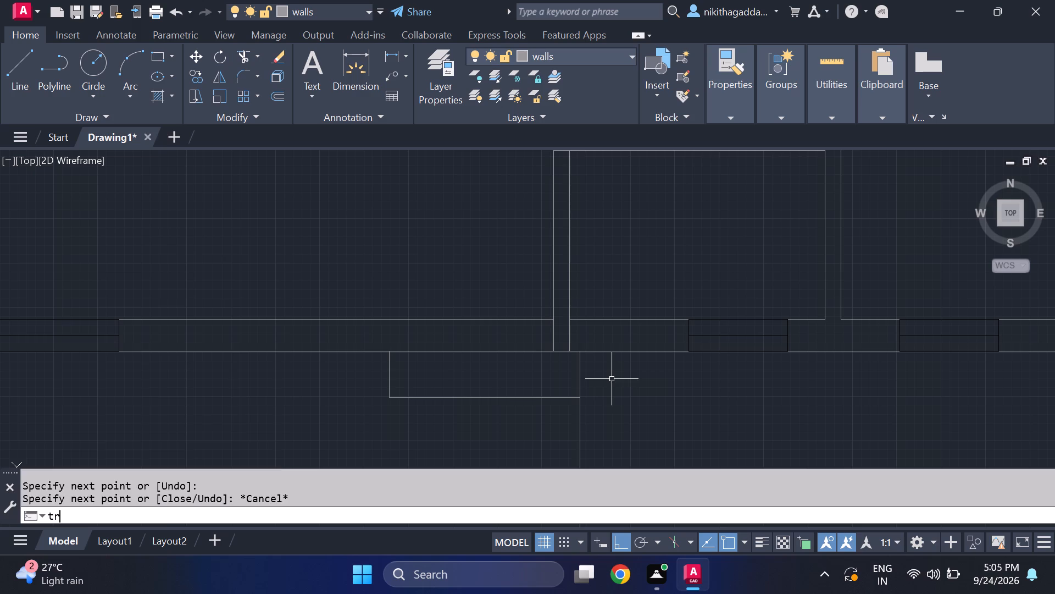
key("shift+Return")
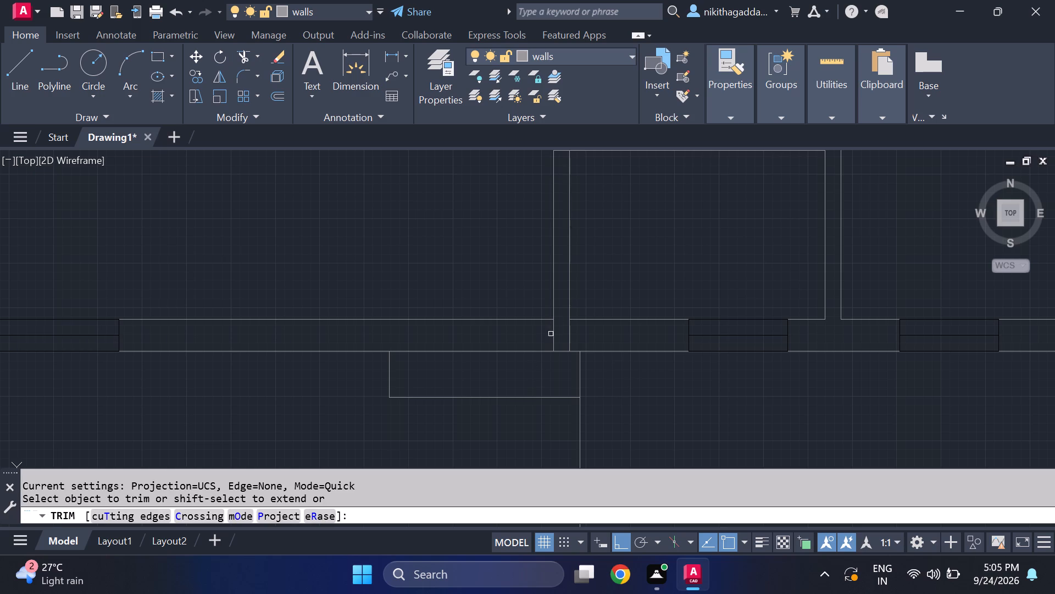
scroll(583, 342, "down", 3)
scroll(592, 357, "up", 3)
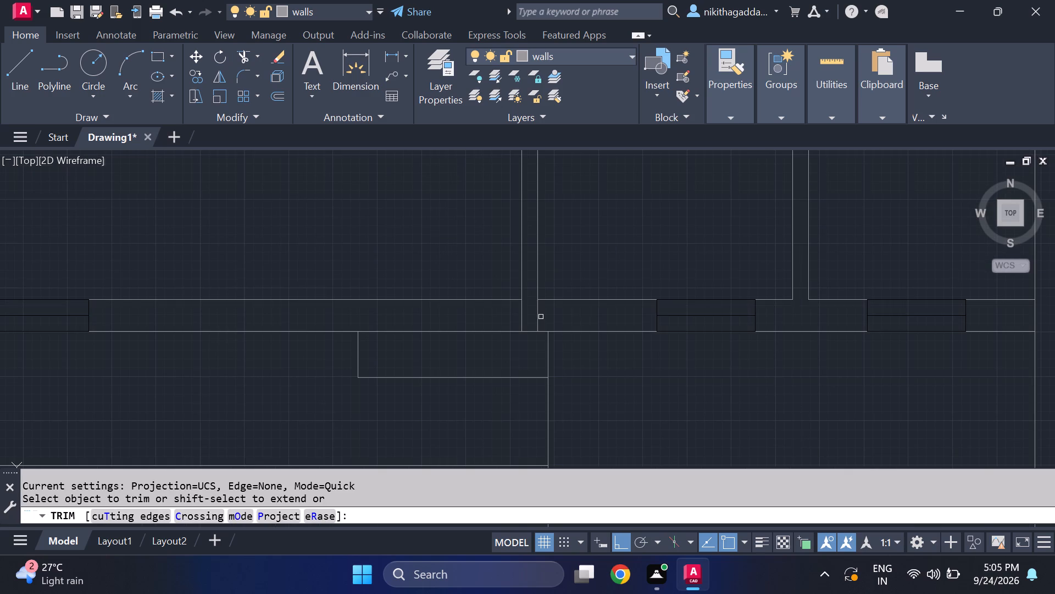
left_click(539, 315)
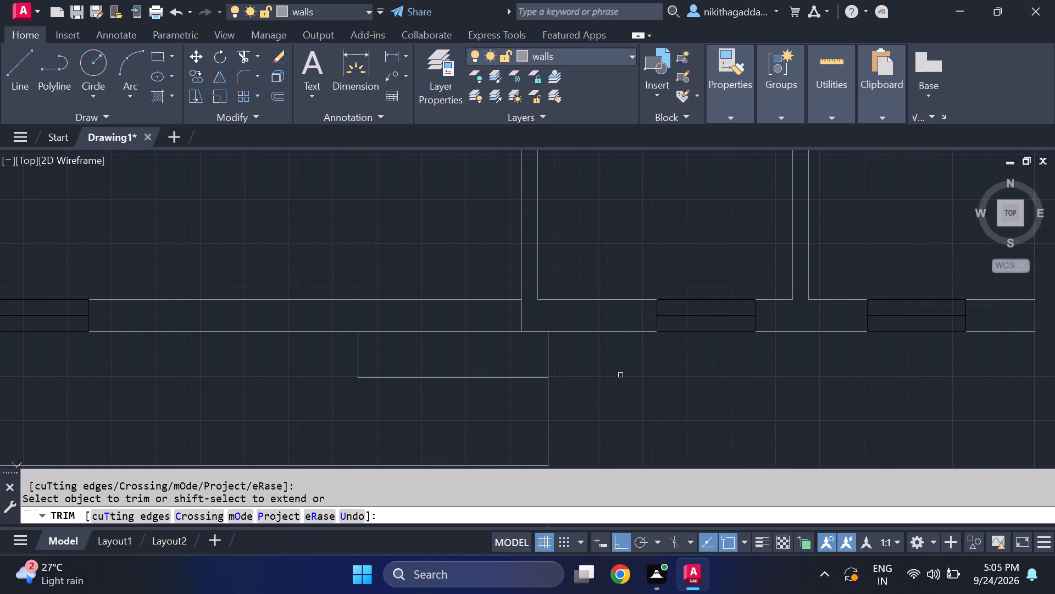
scroll(614, 388, "down", 2)
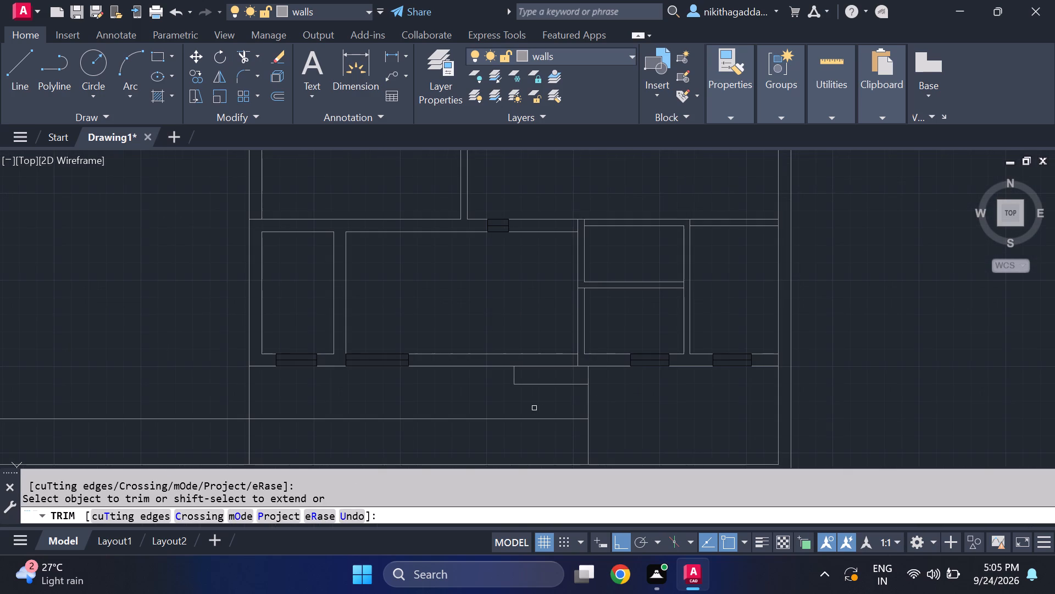
key("Escape")
Extend the new short vertical line north through the southern wall and across the large room to its north wall.
type("ex")
key("Return")
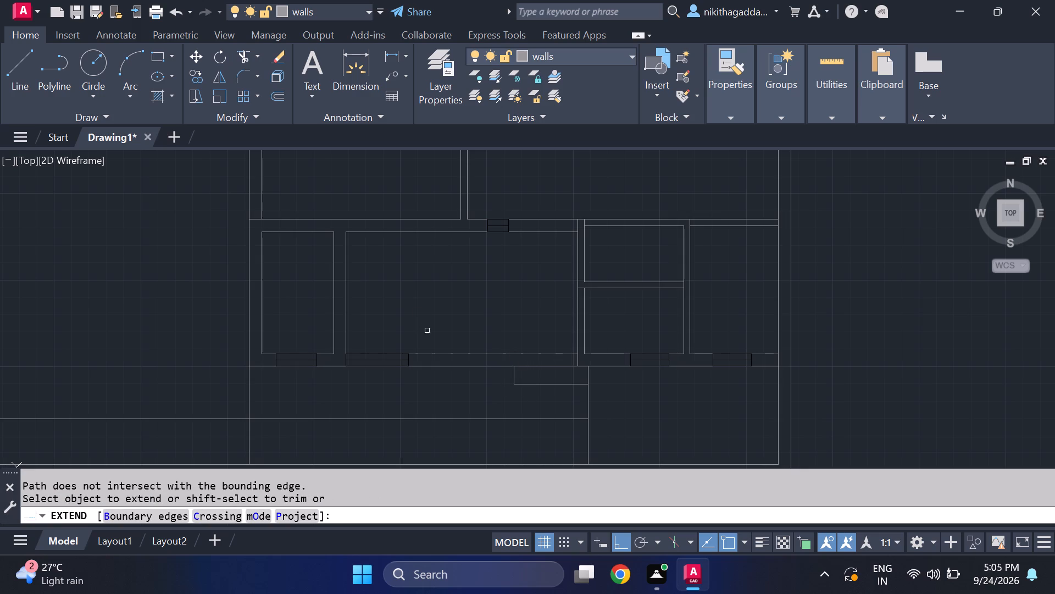
left_click(513, 374)
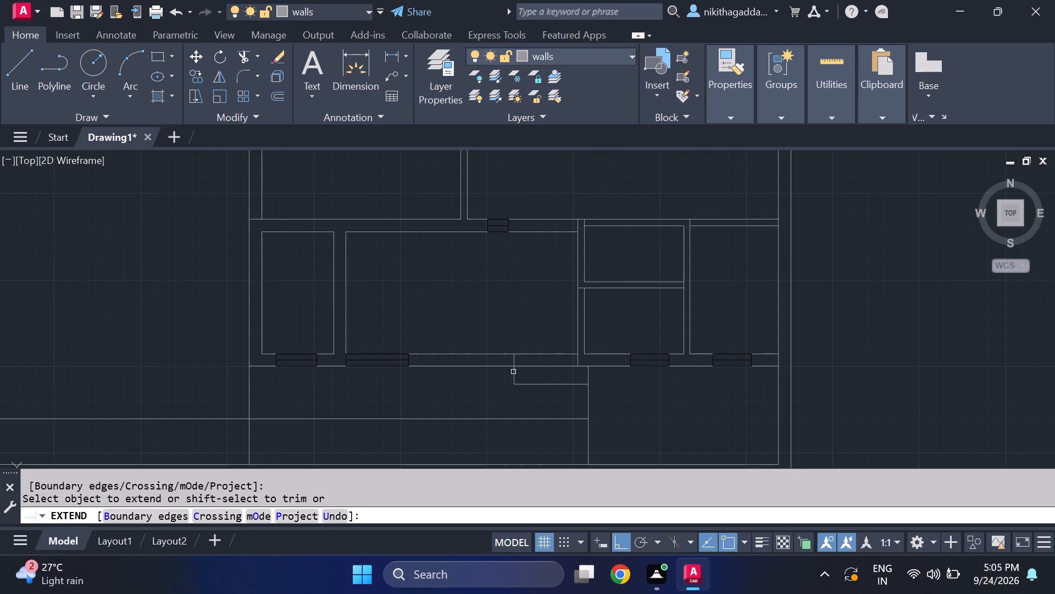
left_click(513, 366)
key("Escape")
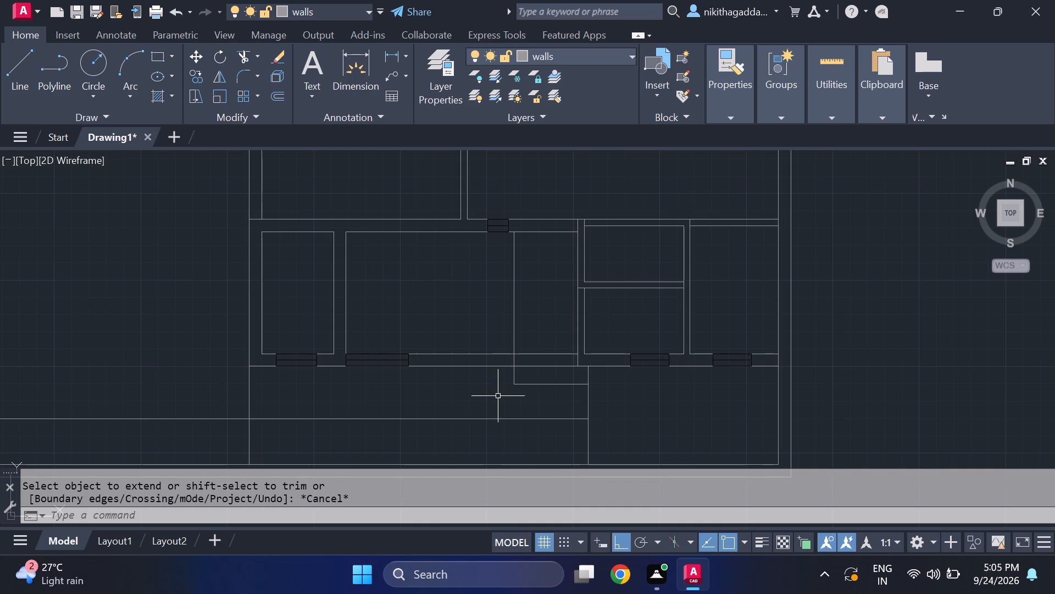
Trim the inner face of the large southern room's south wall between the extended line and the partition beside the stacked rooms.
scroll(485, 392, "up", 1)
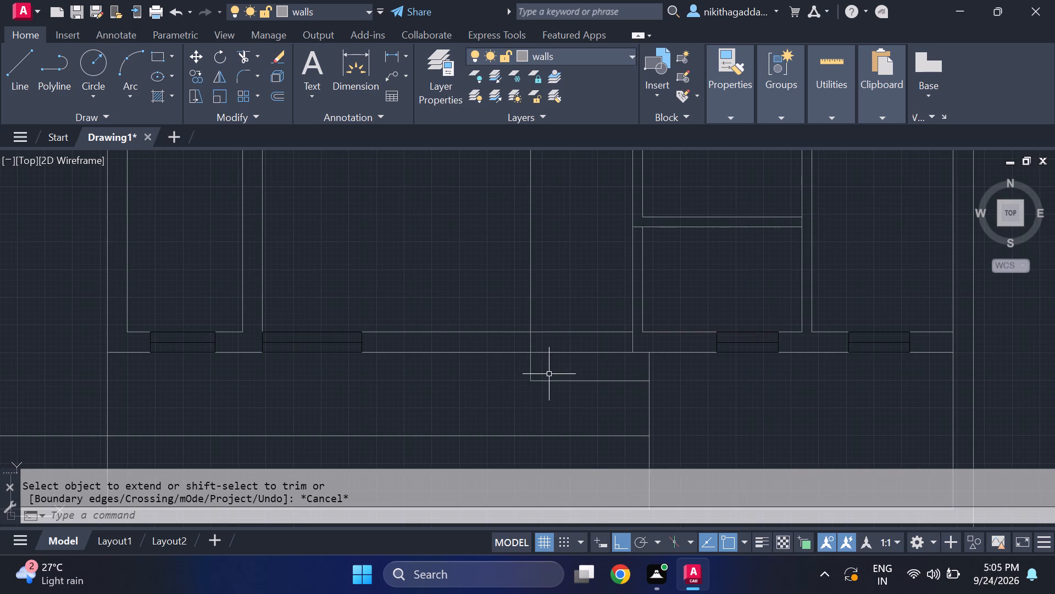
scroll(549, 374, "down", 1)
middle_click_drag(583, 380, 454, 360)
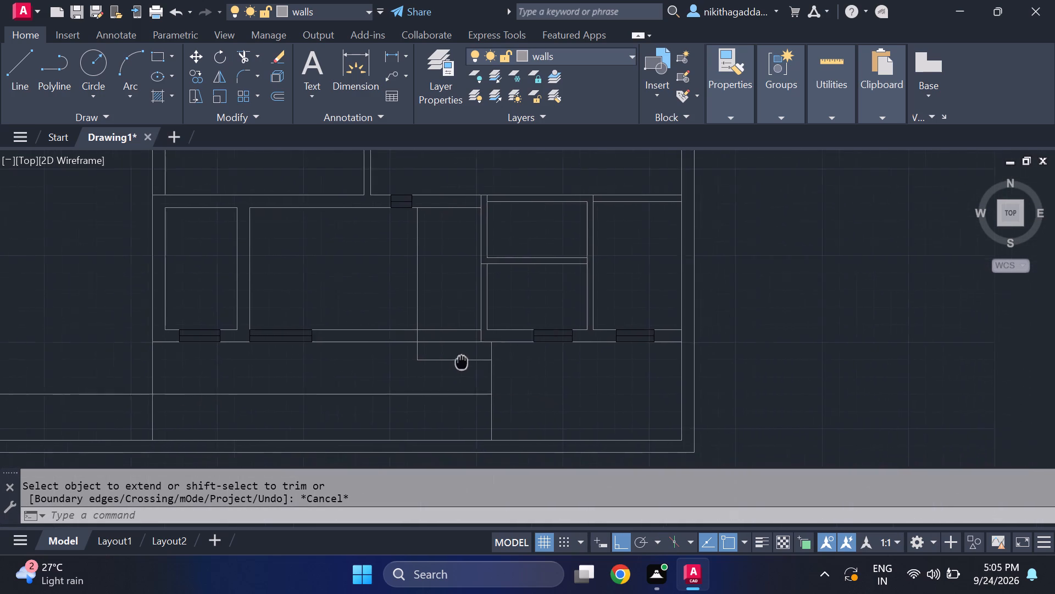
middle_click_drag(454, 360, 315, 360)
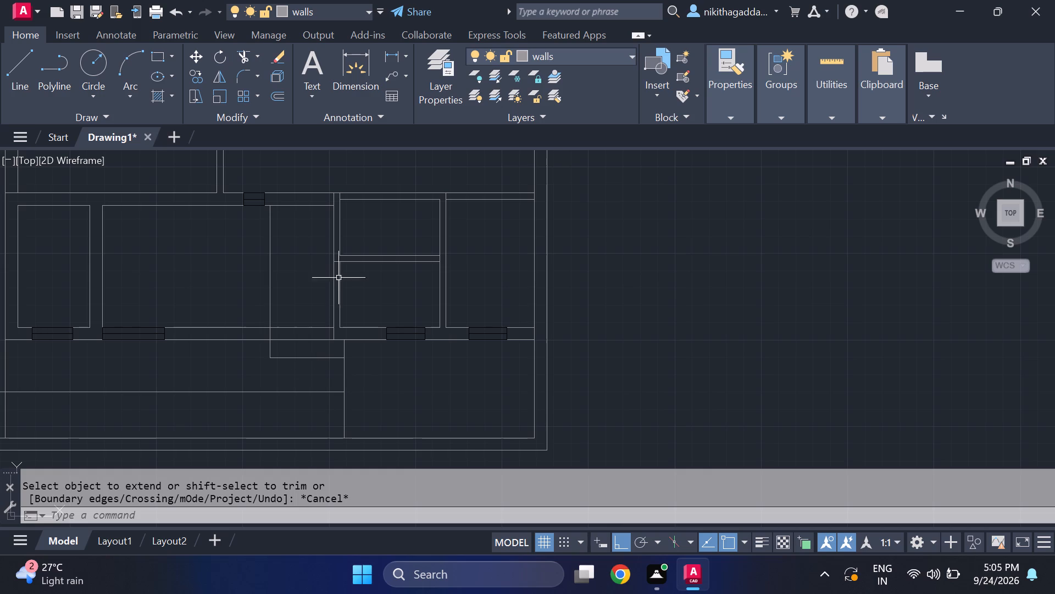
scroll(335, 305, "up", 1)
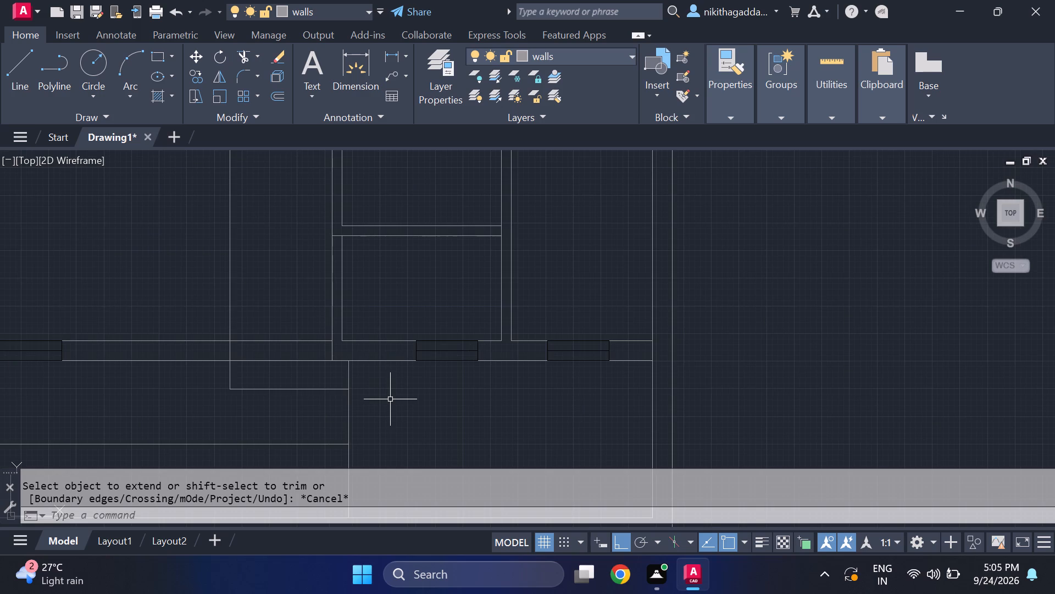
type("tr")
key("Return")
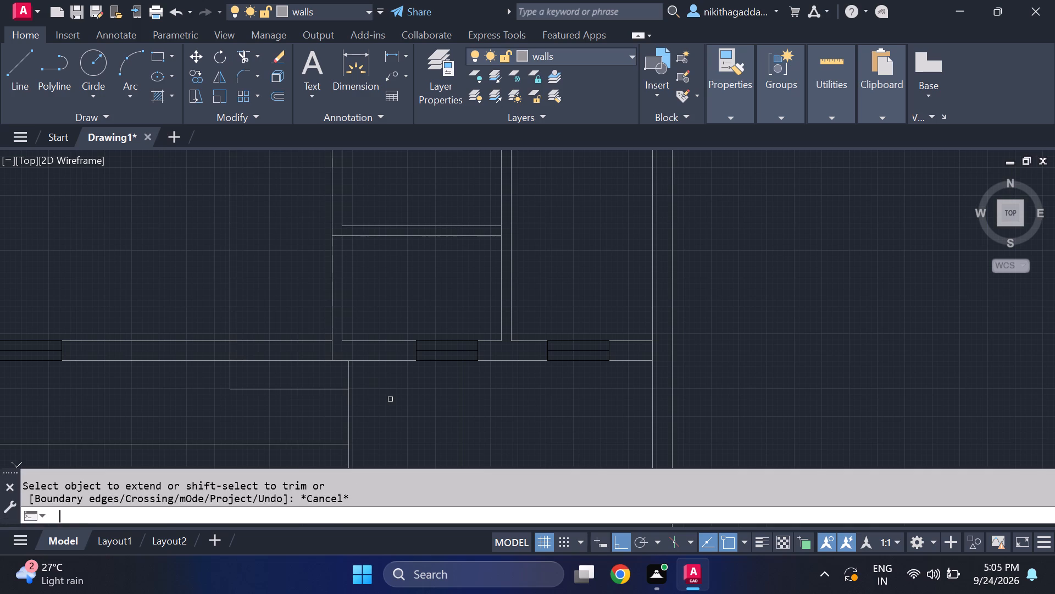
left_click(271, 343)
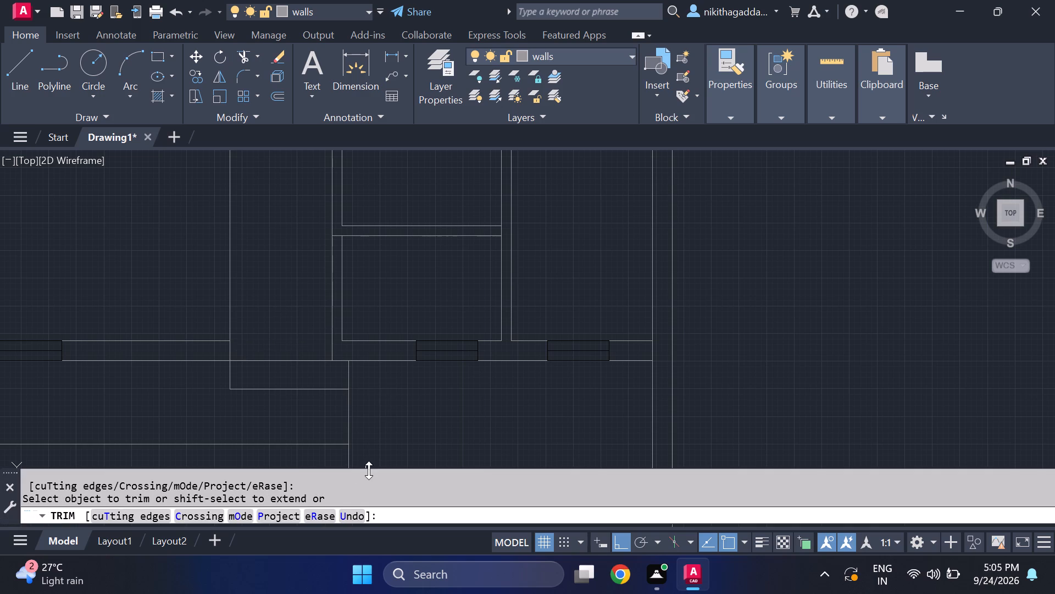
scroll(365, 431, "down", 1)
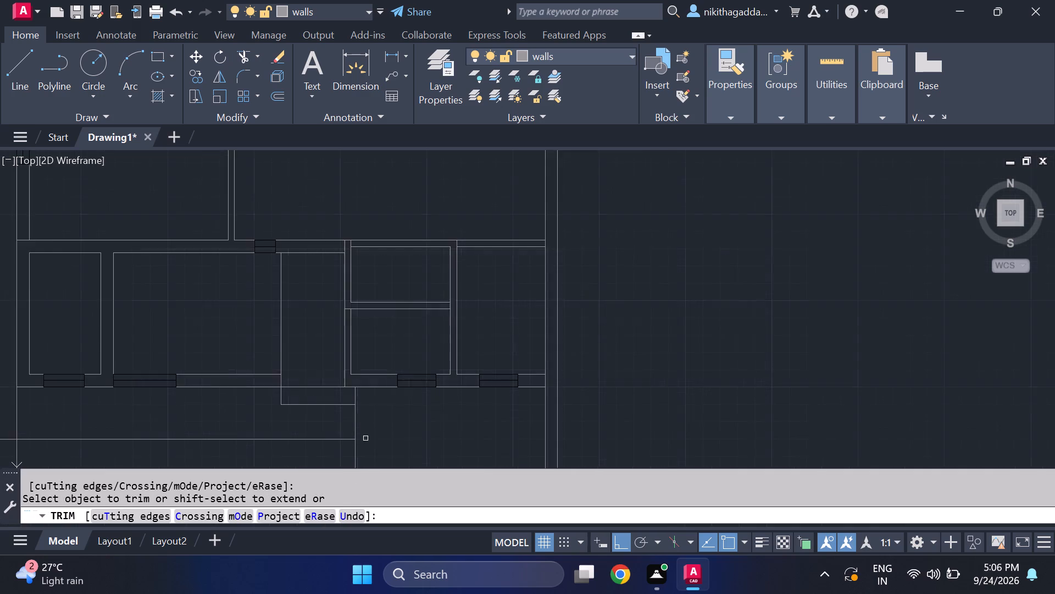
scroll(365, 439, "down", 1)
middle_click_drag(390, 437, 376, 366)
scroll(384, 365, "down", 1)
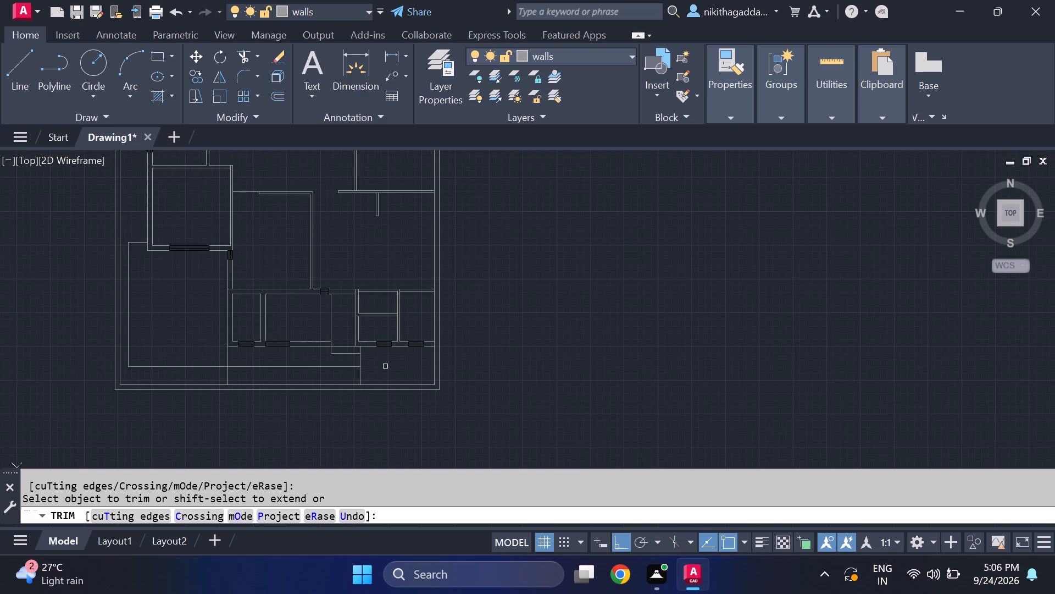
key("Escape")
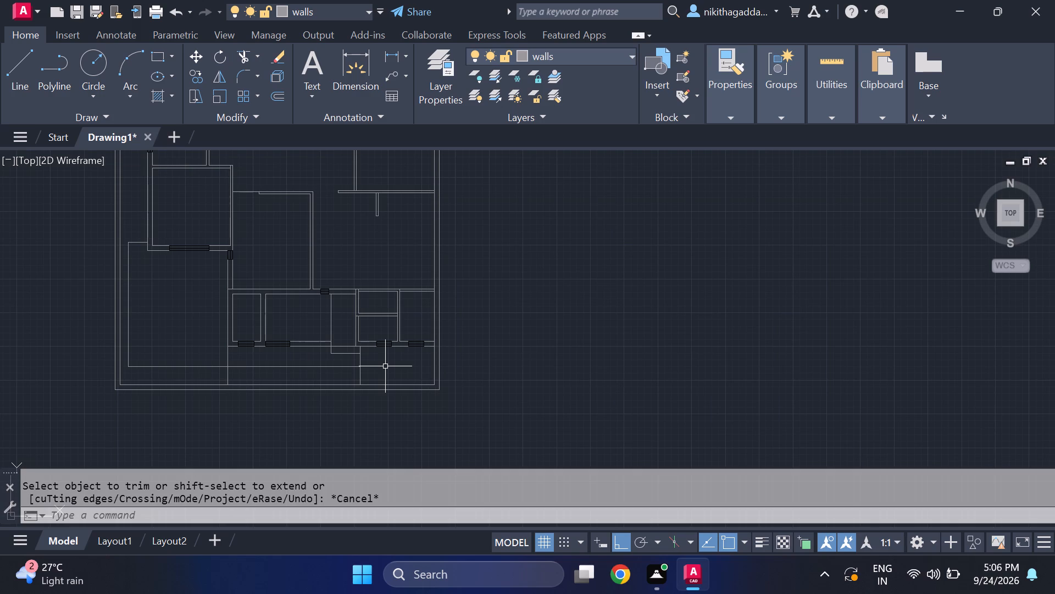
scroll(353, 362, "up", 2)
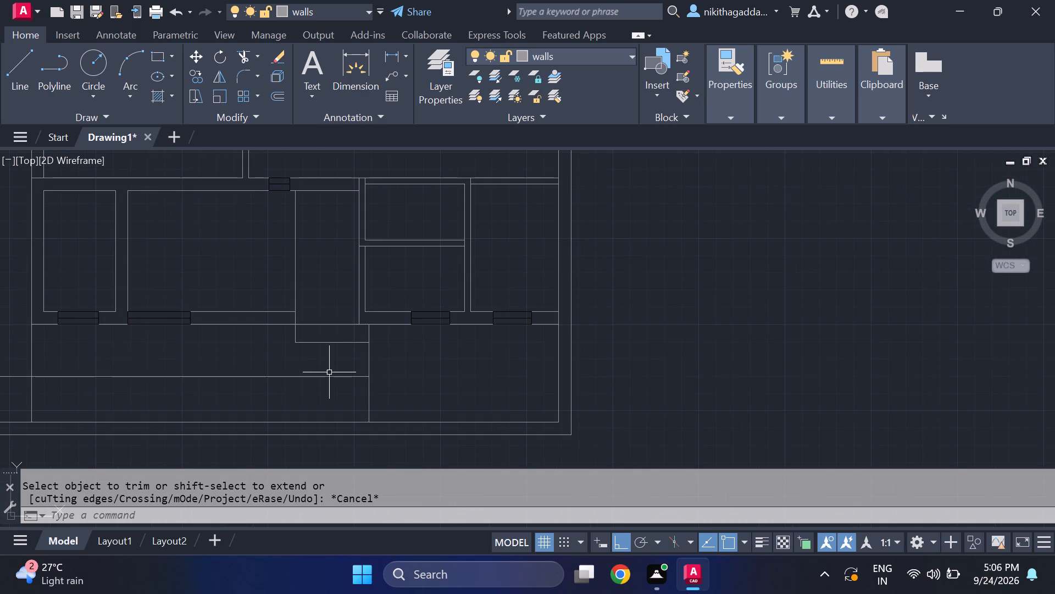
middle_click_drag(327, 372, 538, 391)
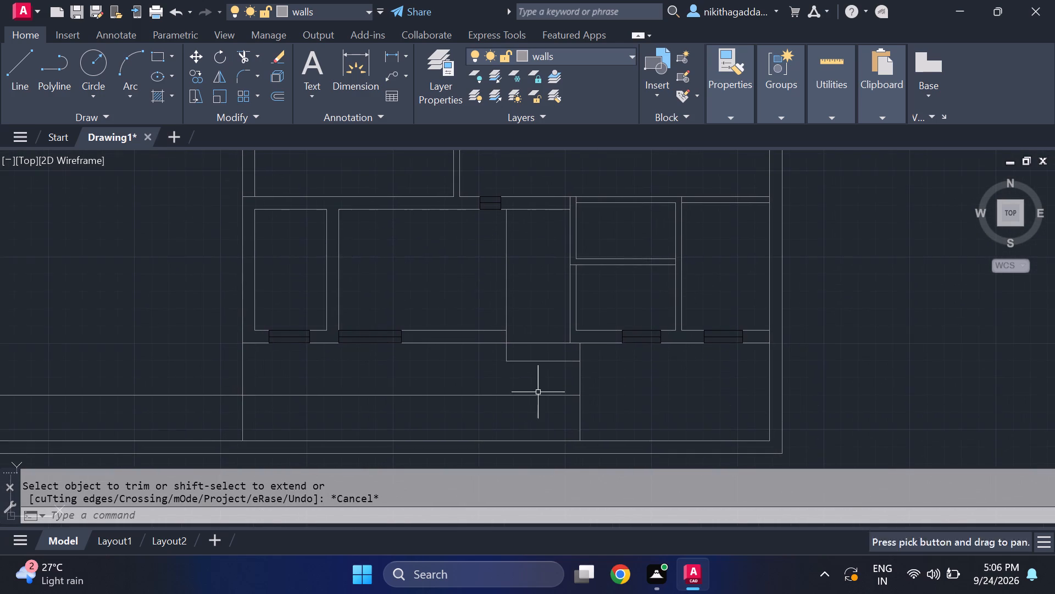
Examine the whole floor plan, from the southern rooms and outdoor strip up to the northern rooms.
scroll(418, 395, "down", 2)
scroll(484, 374, "up", 2)
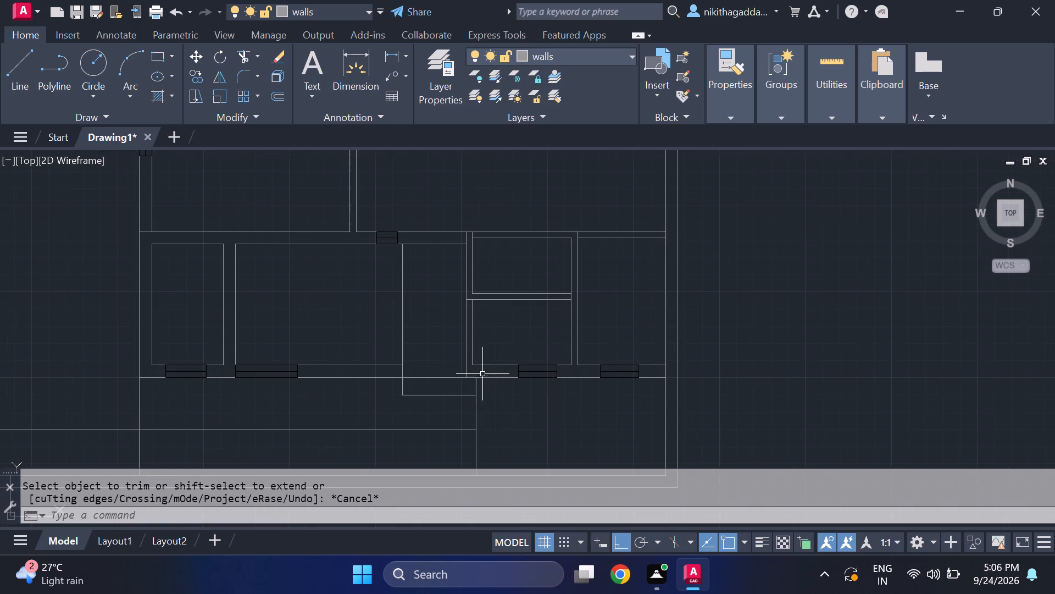
middle_click_drag(364, 370, 544, 369)
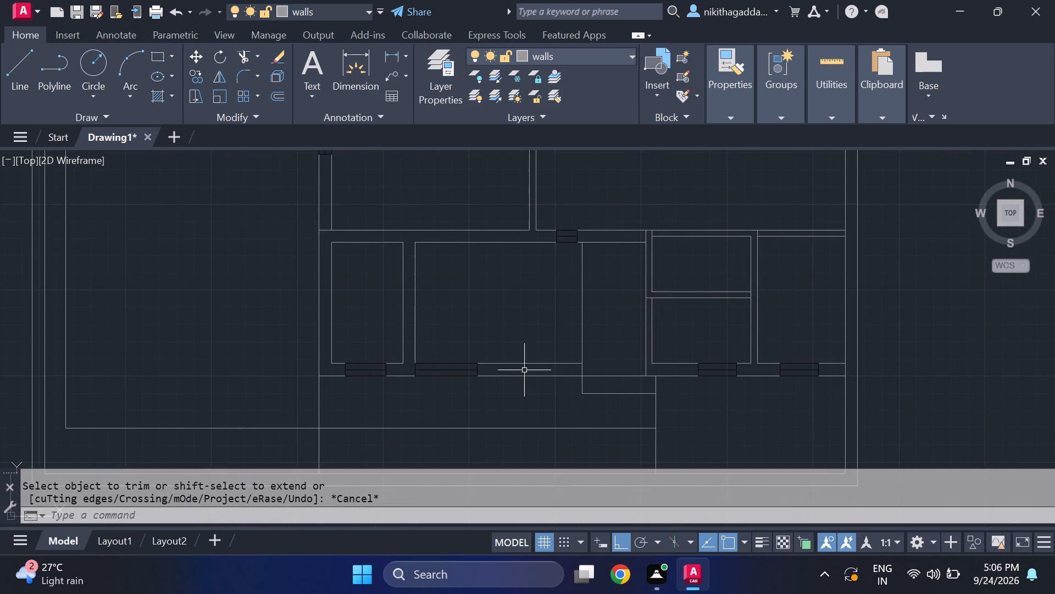
scroll(517, 373, "down", 2)
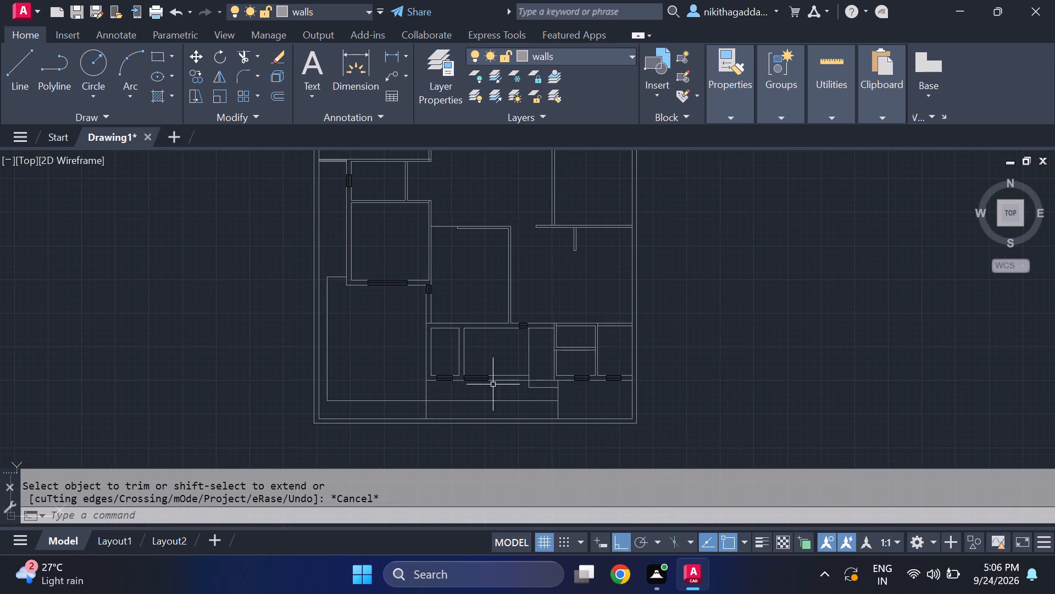
scroll(485, 365, "up", 3)
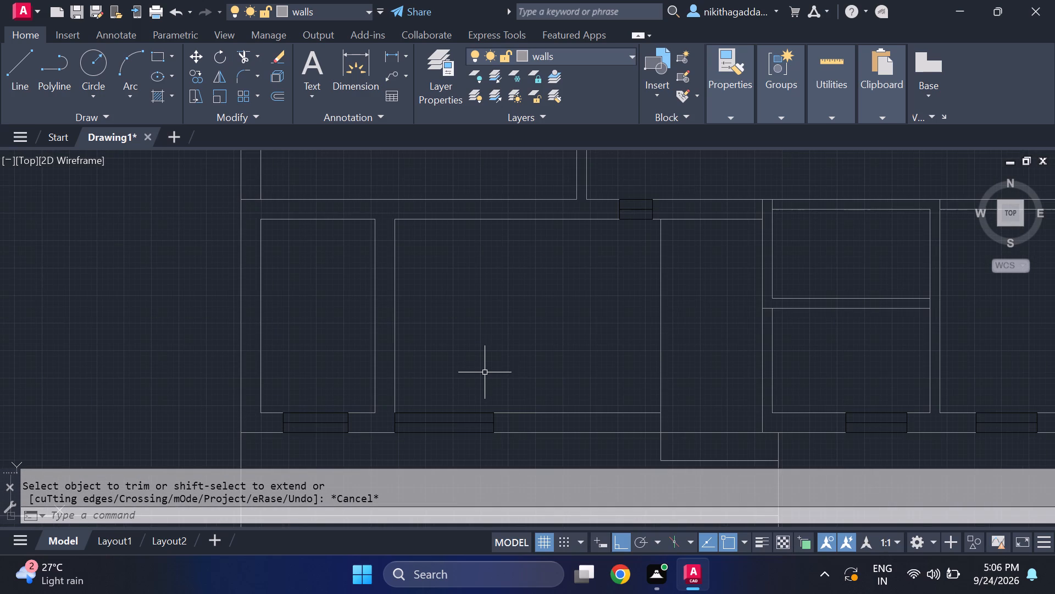
scroll(875, 389, "down", 2)
middle_click_drag(873, 389, 771, 386)
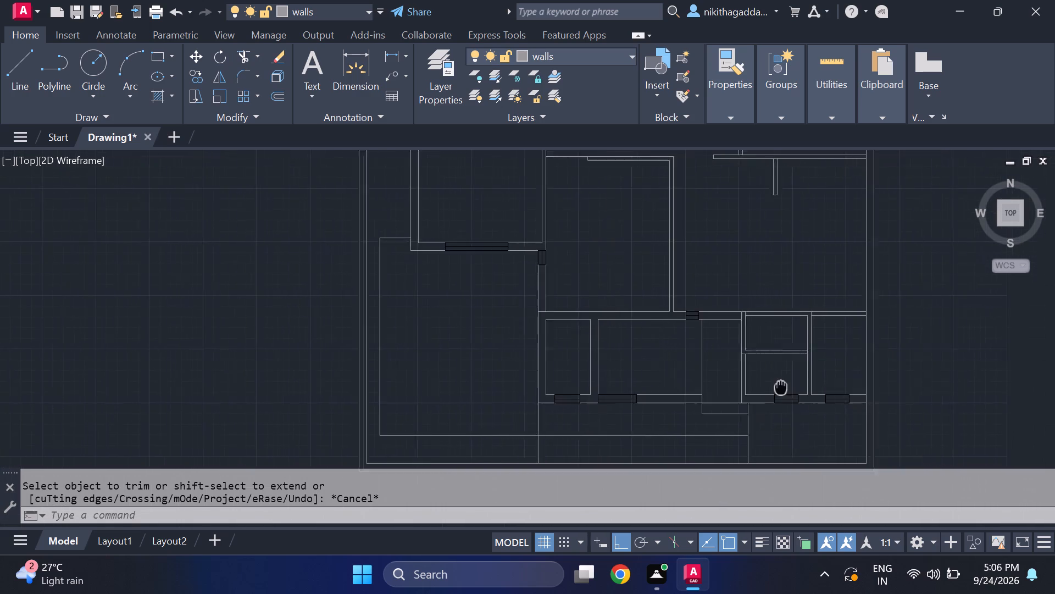
middle_click_drag(771, 386, 624, 411)
scroll(721, 411, "down", 1)
scroll(698, 399, "up", 4)
scroll(690, 400, "down", 4)
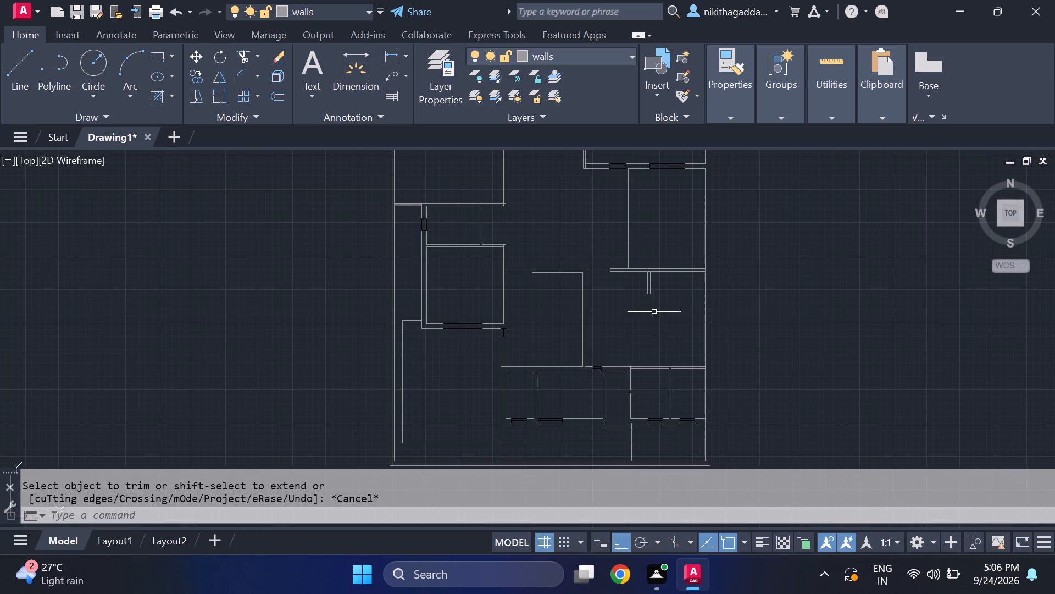
middle_click_drag(641, 295, 633, 334)
middle_click(633, 335)
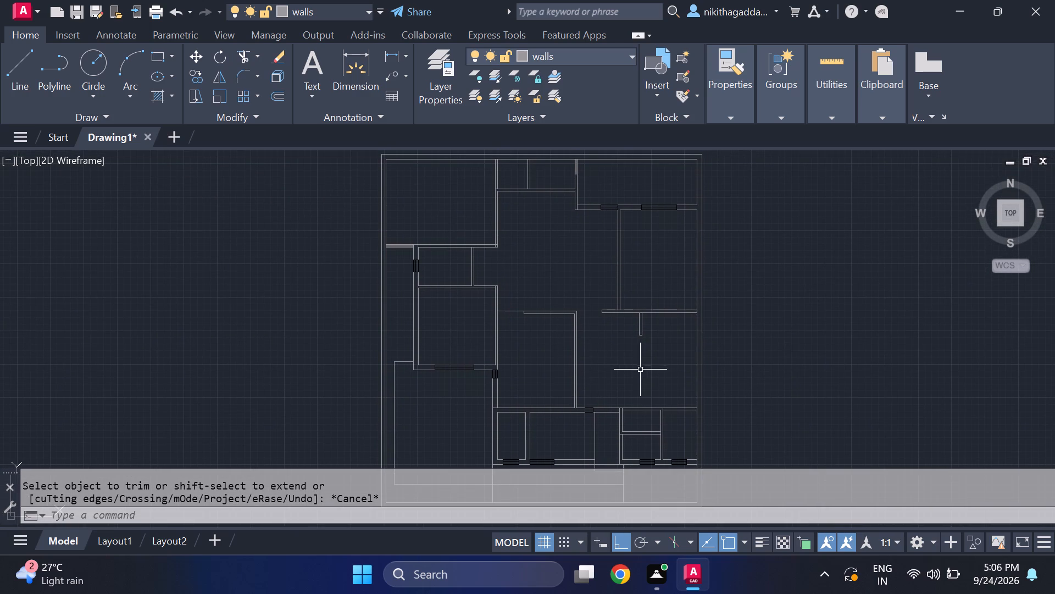
scroll(655, 373, "down", 1)
scroll(660, 359, "up", 3)
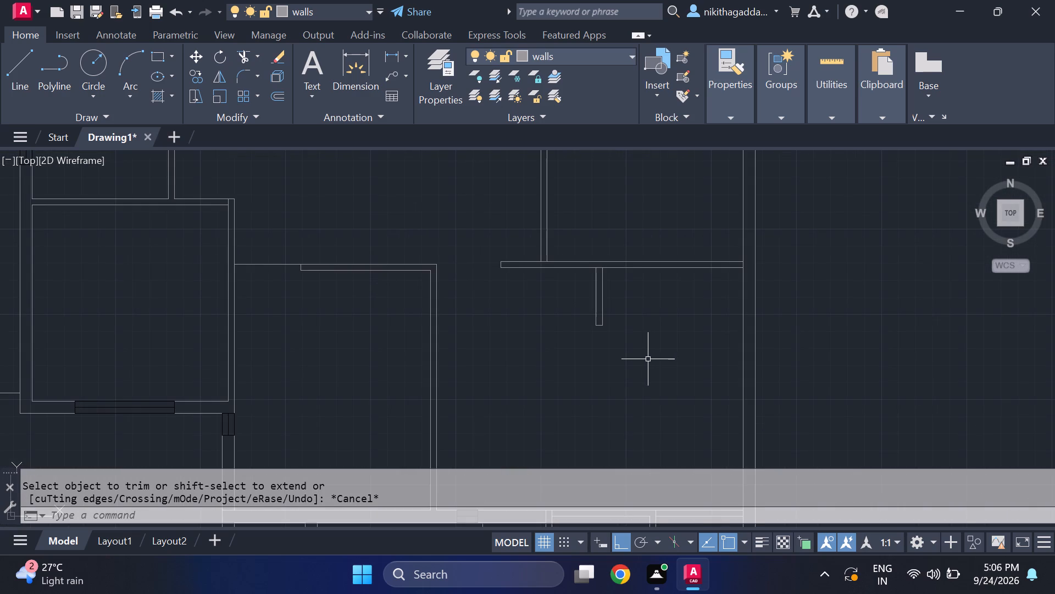
scroll(551, 279, "down", 4)
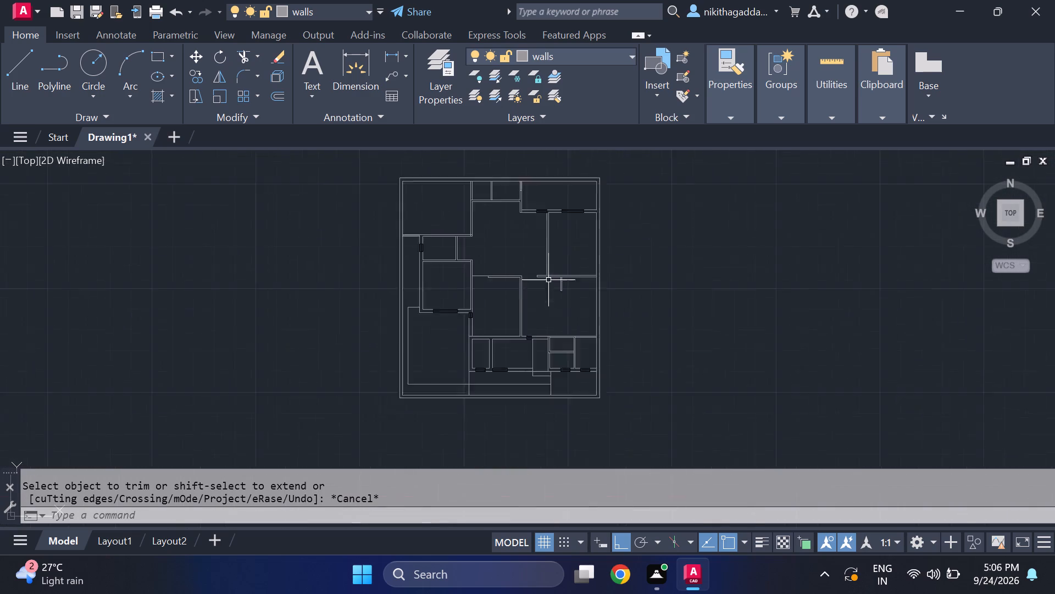
scroll(511, 283, "up", 2)
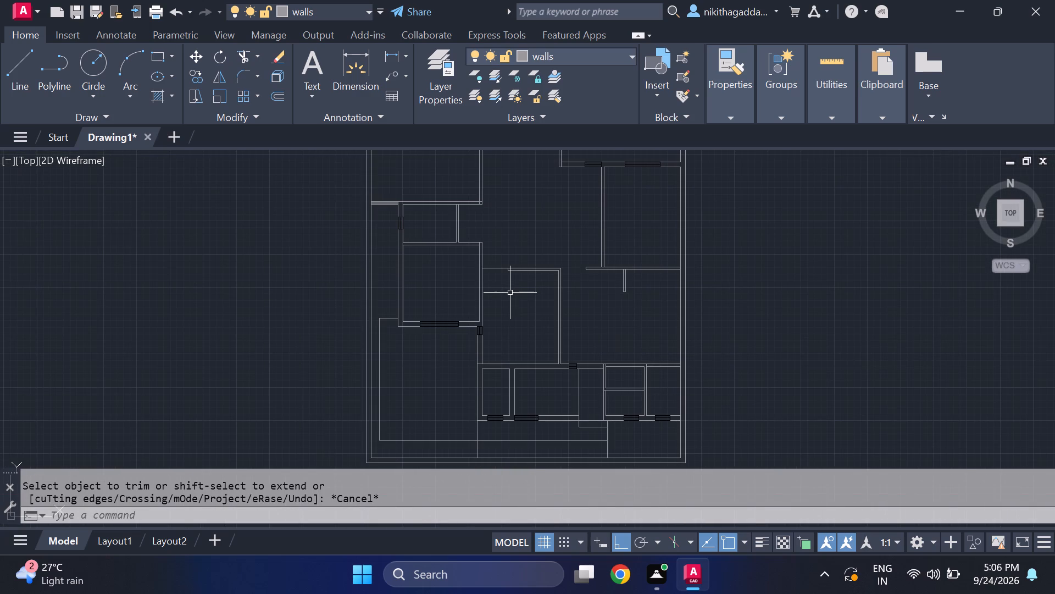
scroll(510, 294, "down", 2)
scroll(470, 256, "up", 3)
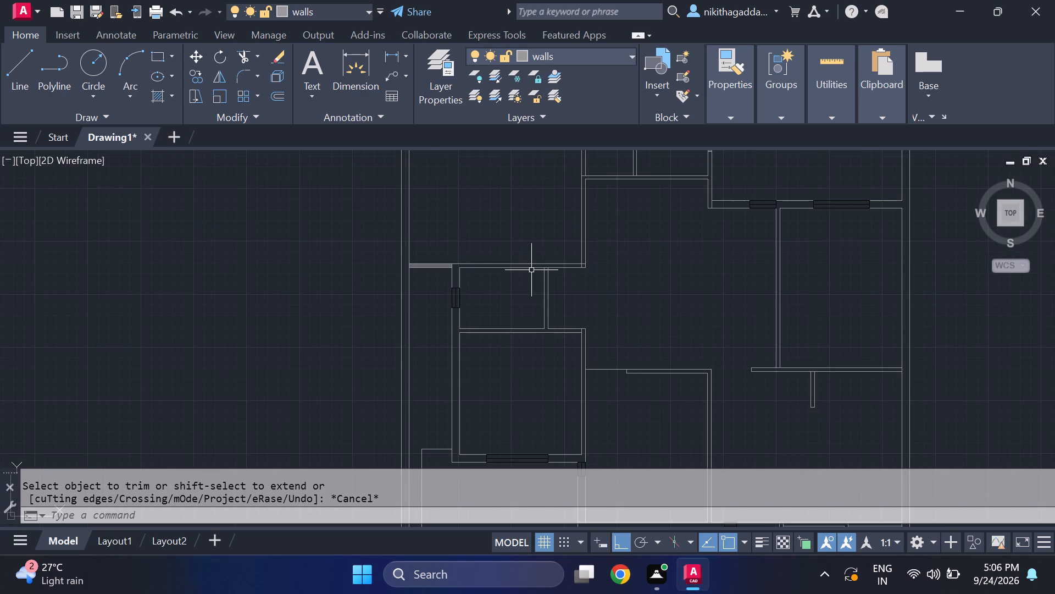
middle_click_drag(485, 334, 338, 411)
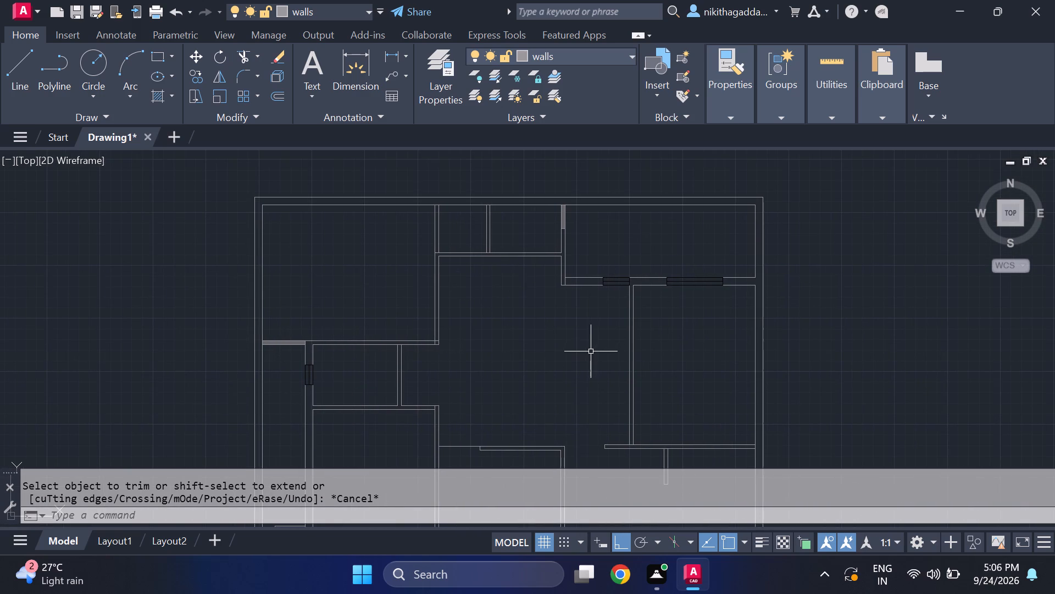
scroll(591, 362, "down", 2)
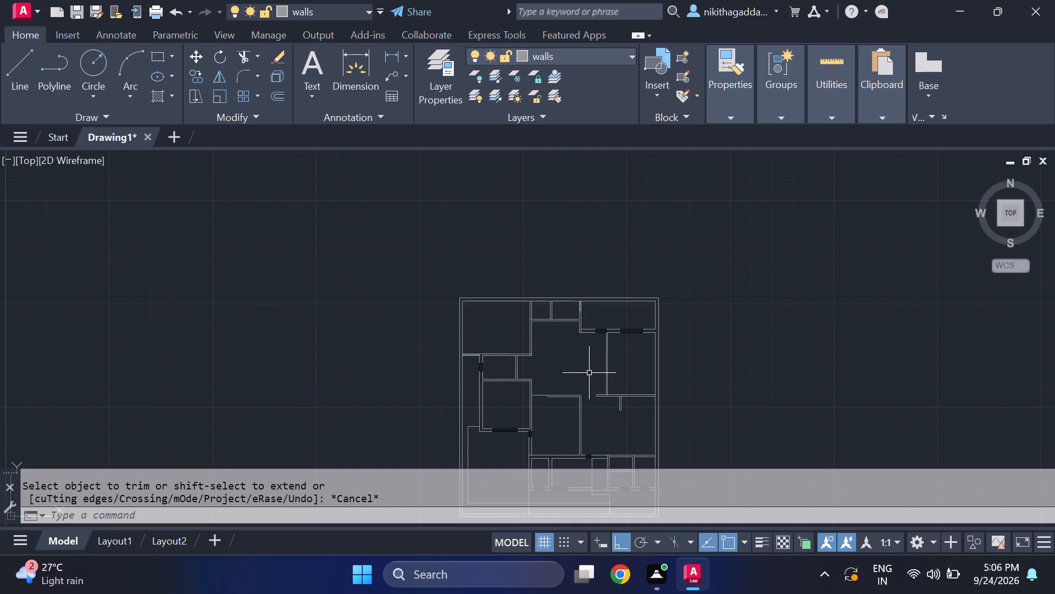
middle_click_drag(617, 404, 562, 272)
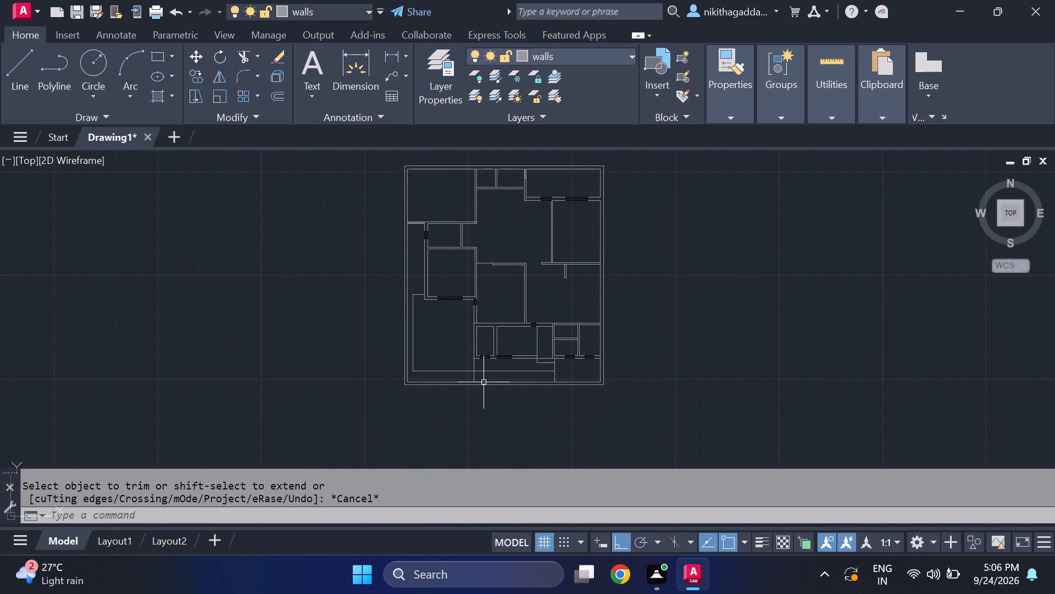
Set the current drawing color to index color 41.
middle_click_drag(506, 405, 487, 372)
scroll(491, 353, "up", 3)
type("color")
key("Return")
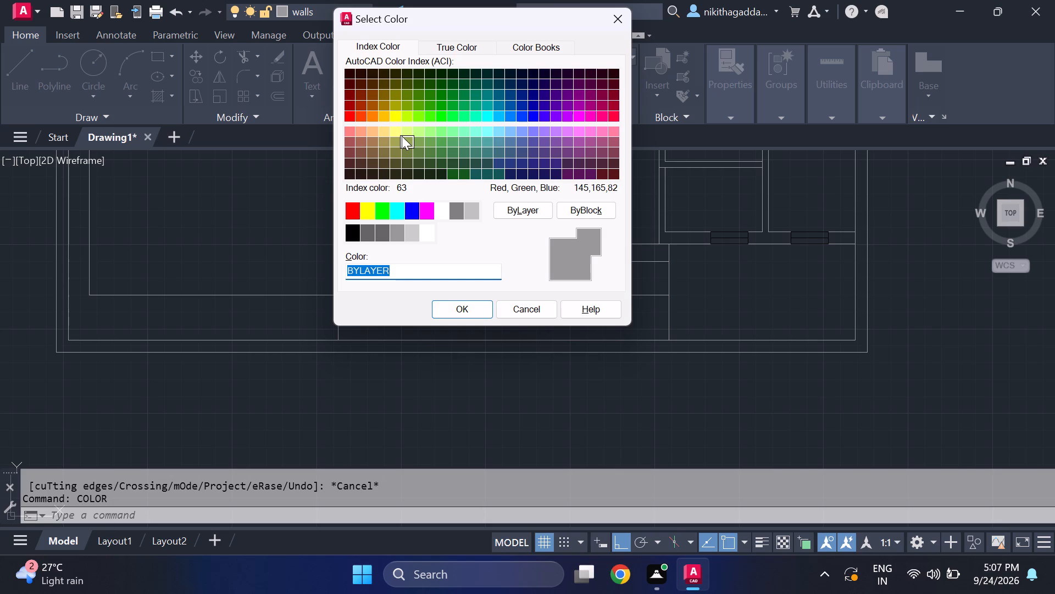
left_click(383, 135)
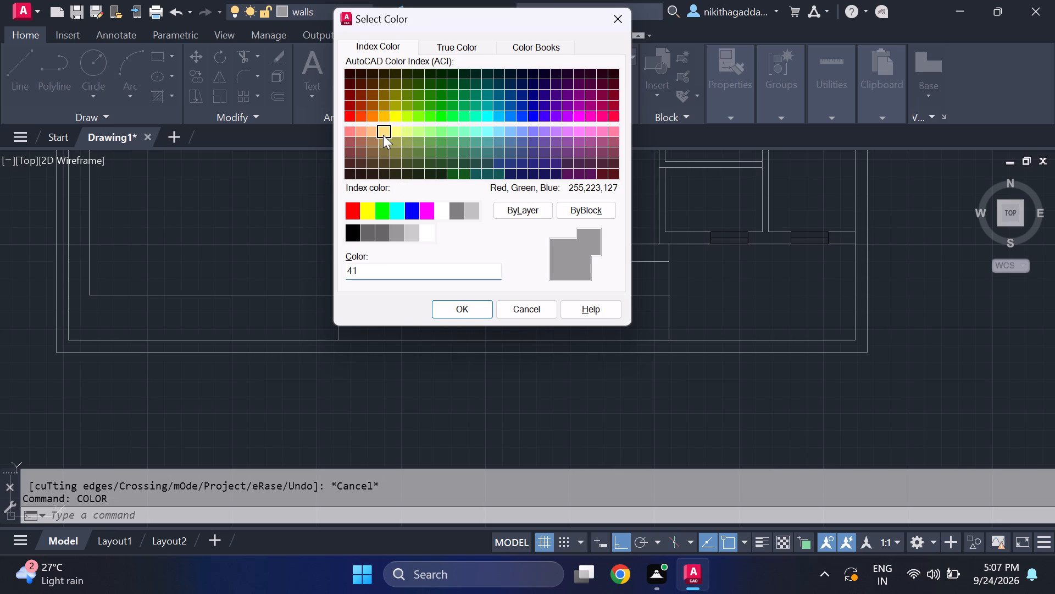
left_click(454, 311)
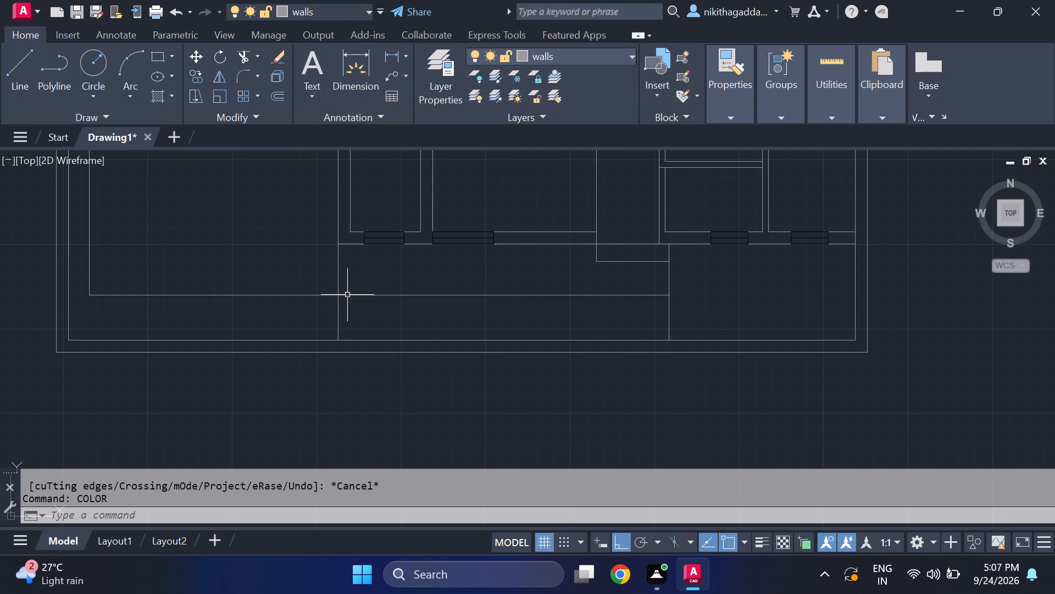
Draw a vertical line from the small southwestern room's south wall, just east of its corner, down to the long horizontal outdoor line.
key("l")
key("Return")
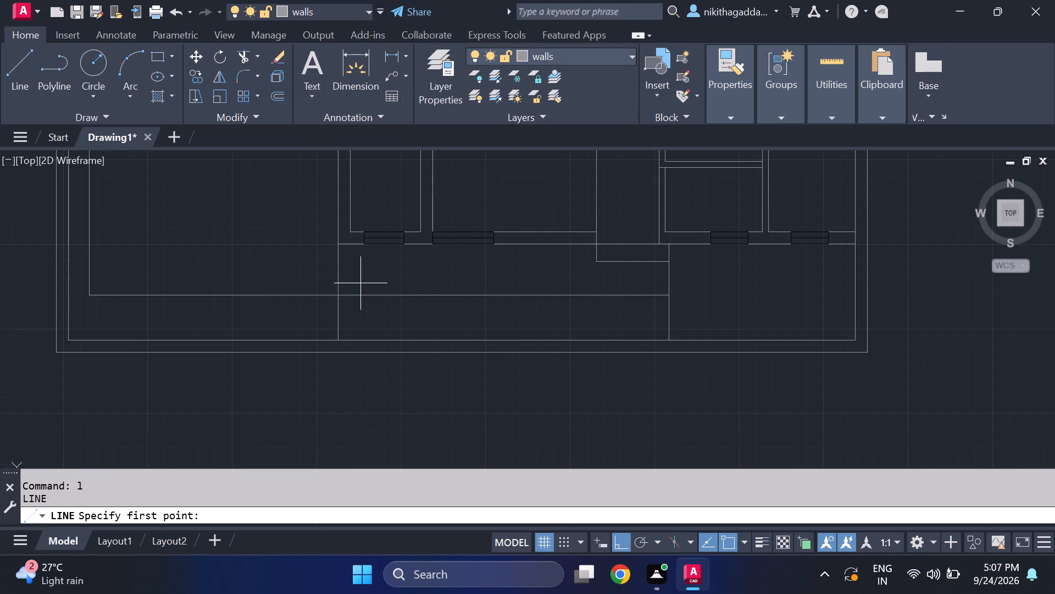
scroll(402, 260, "up", 2)
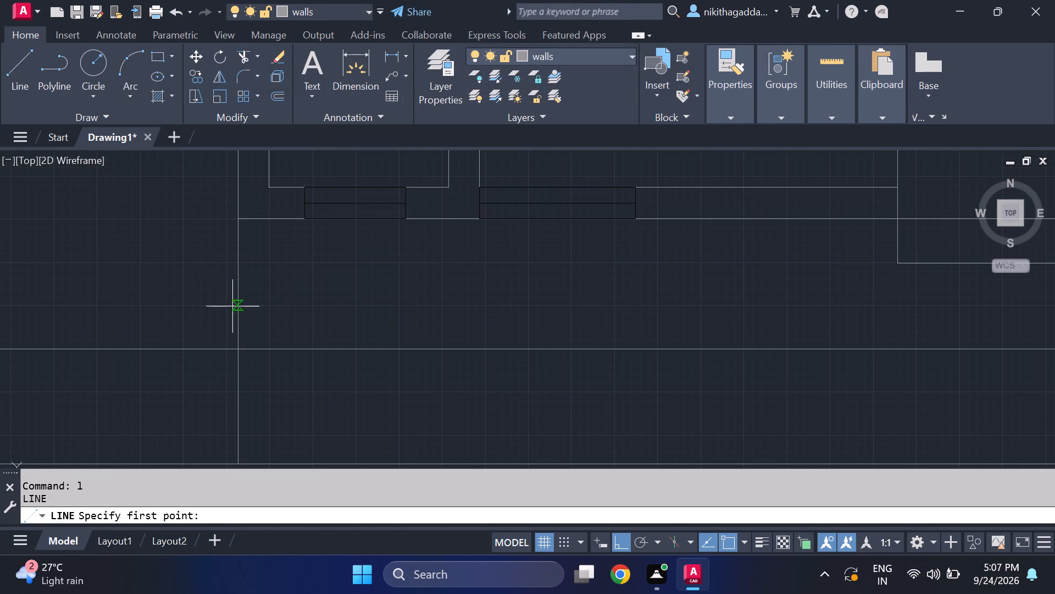
left_click(251, 222)
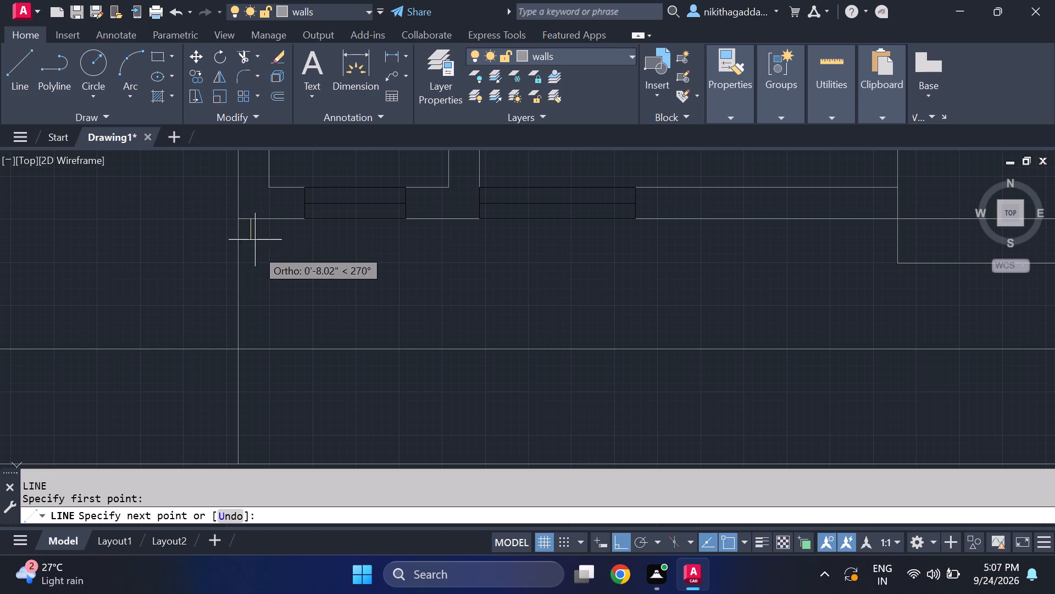
left_click(256, 347)
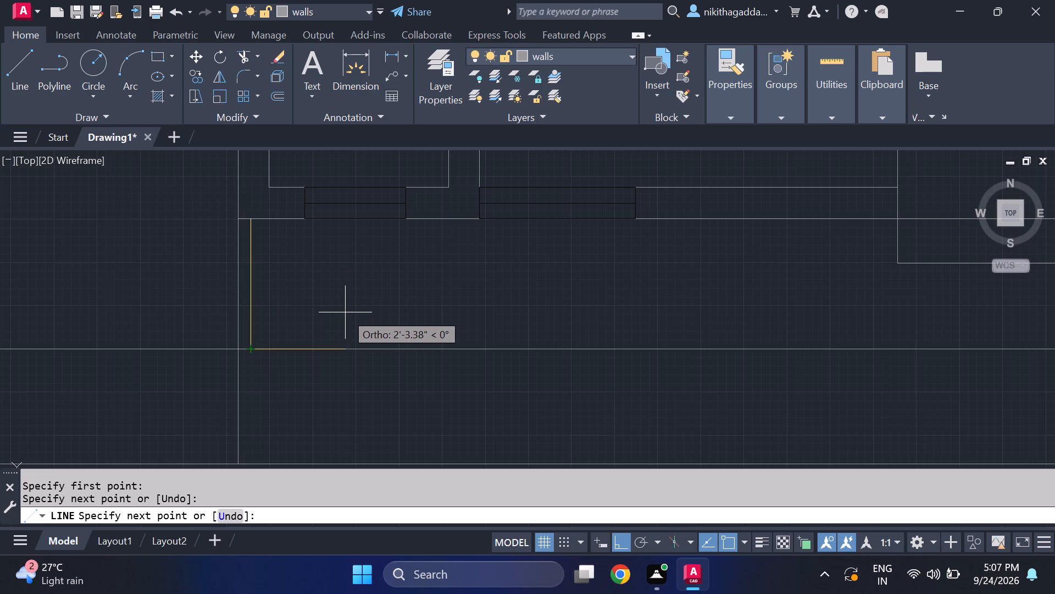
key("Escape")
Offset the new vertical line eastward by a short picked distance, repeating it for five evenly spaced copies below the small southwestern room's window.
type("of")
key("Return")
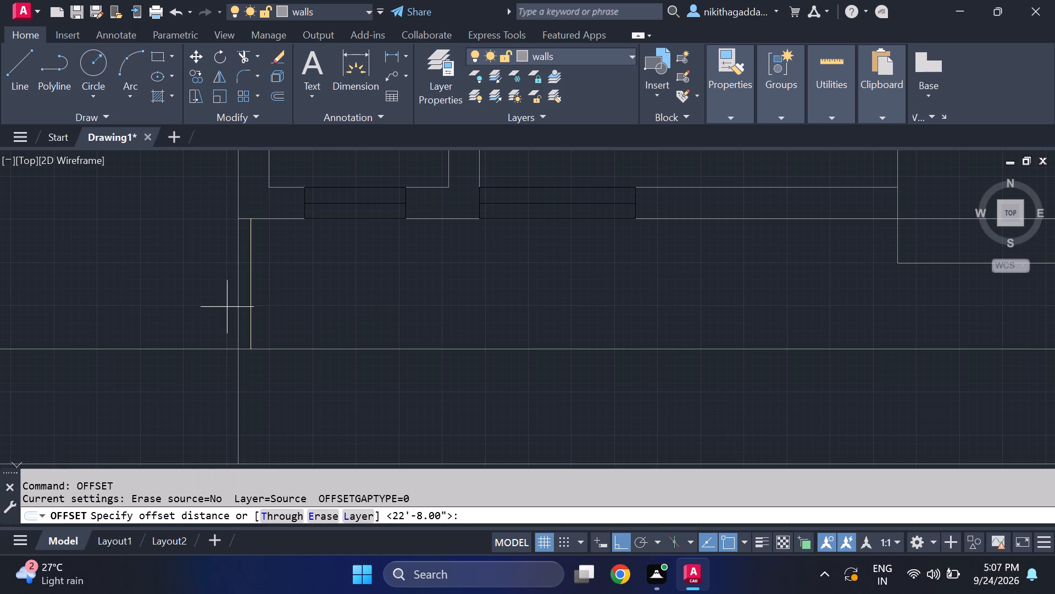
left_click(251, 287)
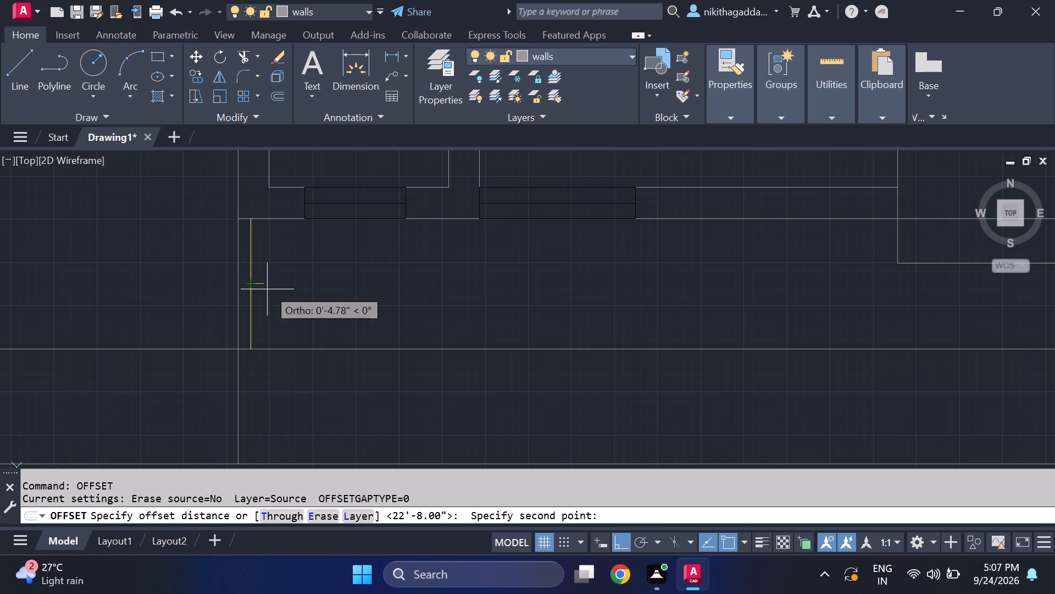
left_click(271, 284)
left_click(251, 284)
left_click(280, 286)
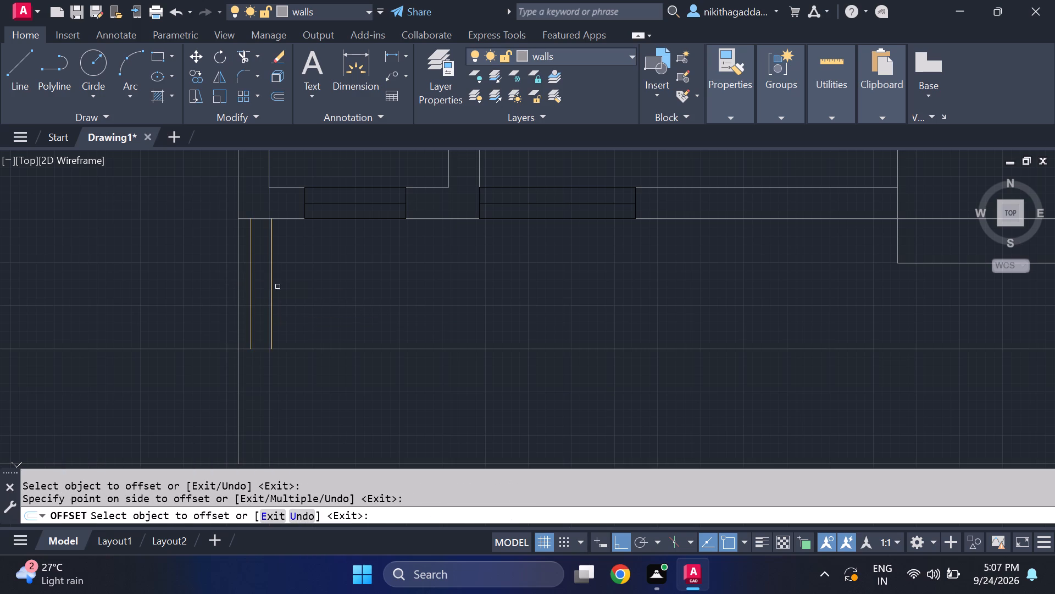
left_click(271, 289)
left_click(318, 293)
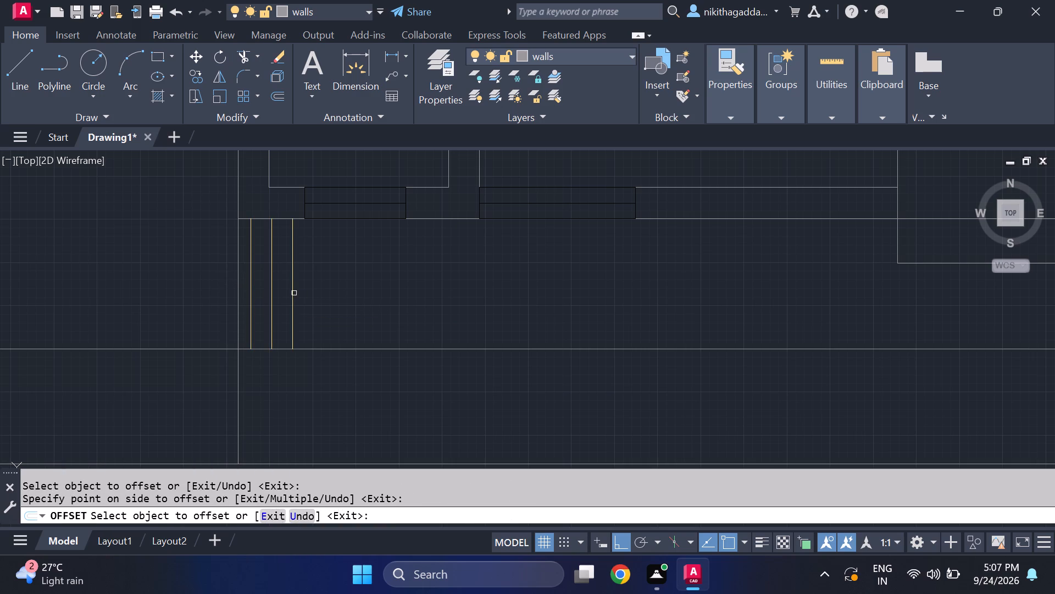
left_click(290, 290)
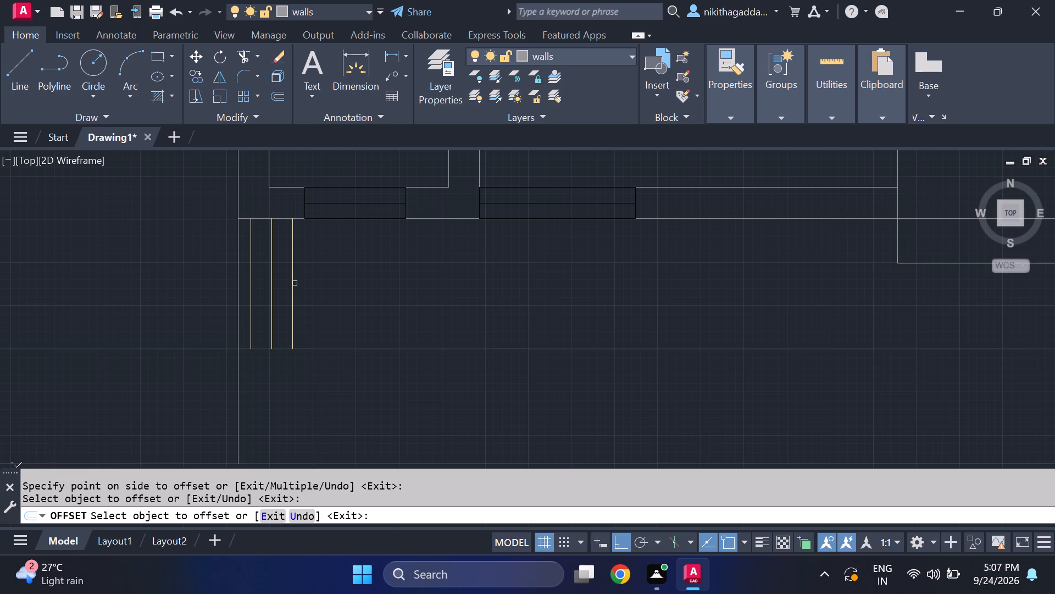
left_click(295, 285)
left_click(316, 289)
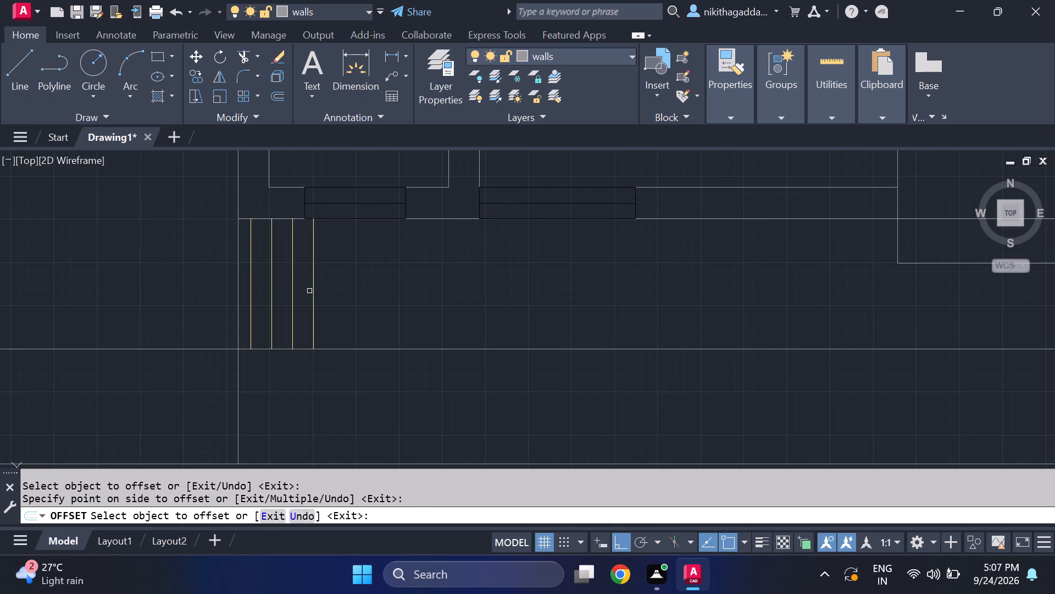
left_click(315, 280)
left_click(376, 285)
left_click(333, 258)
left_click(382, 255)
Continue offsetting the easternmost color 41 line eastward, adding six copies up to the west end of the second south window.
left_click(357, 271)
left_click(398, 279)
left_click(376, 284)
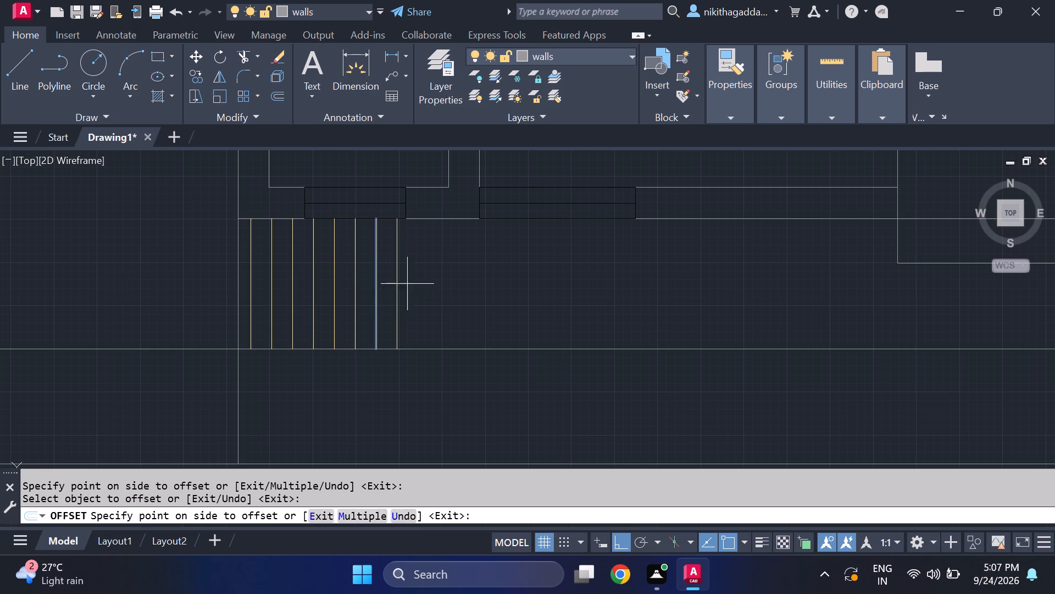
left_click(407, 284)
left_click(395, 280)
left_click(464, 291)
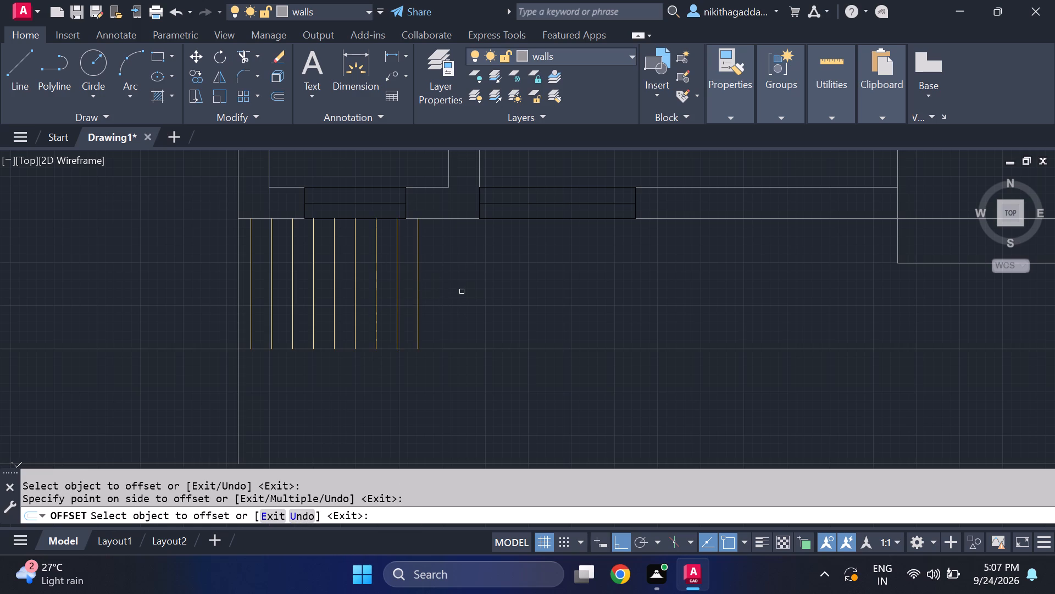
left_click(417, 293)
left_click(471, 286)
left_click(439, 307)
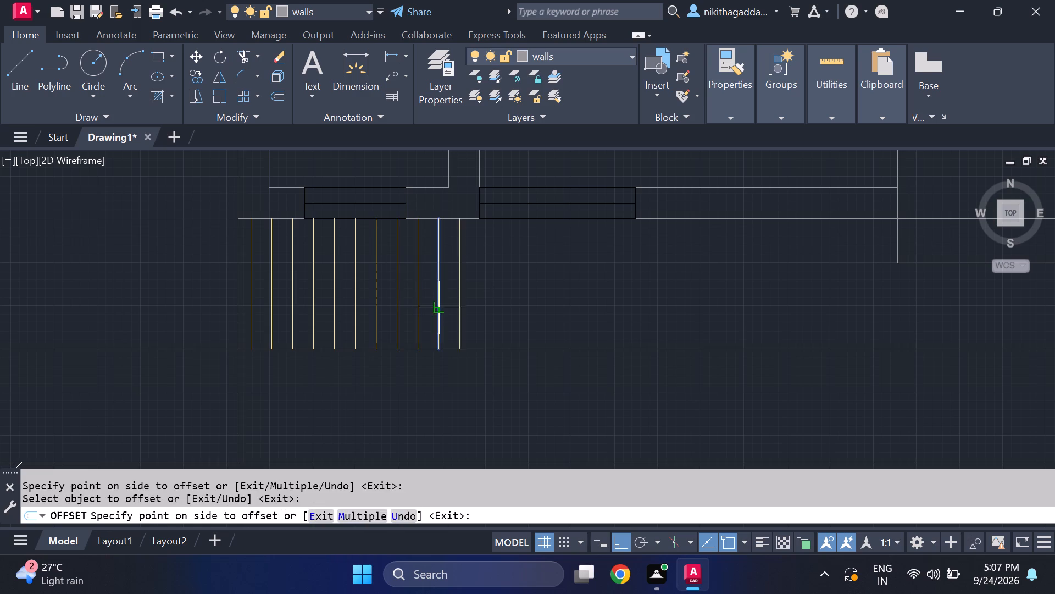
left_click(479, 309)
left_click(458, 311)
left_click(488, 306)
double_click(499, 307)
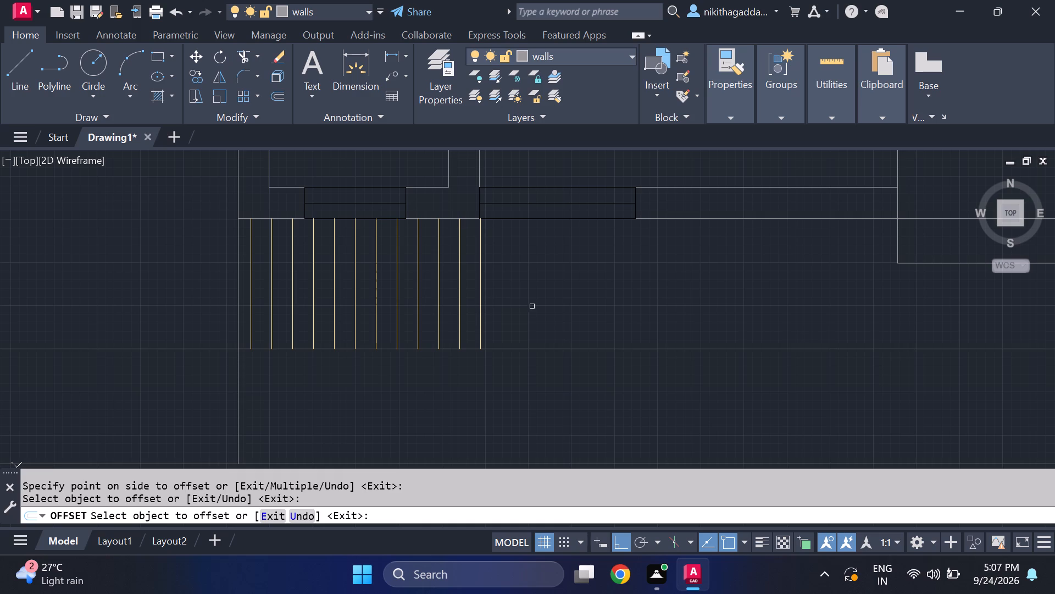
Offset five more evenly spaced color 41 lines eastward beneath the second south window.
left_click(481, 306)
left_click(508, 310)
left_click_drag(500, 313, 505, 310)
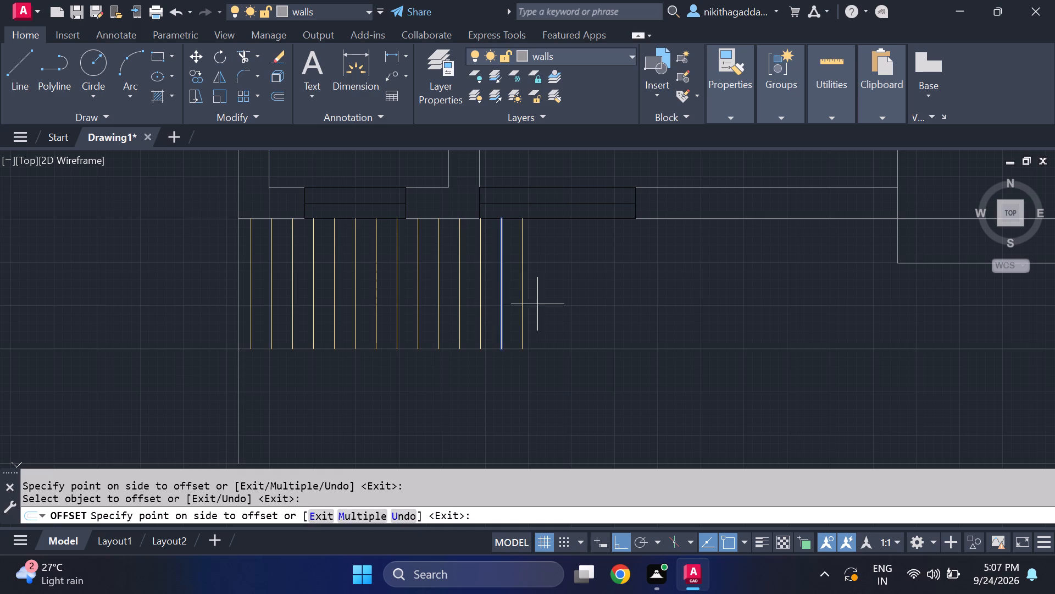
left_click(576, 305)
scroll(425, 346, "down", 3)
middle_click_drag(551, 335, 540, 383)
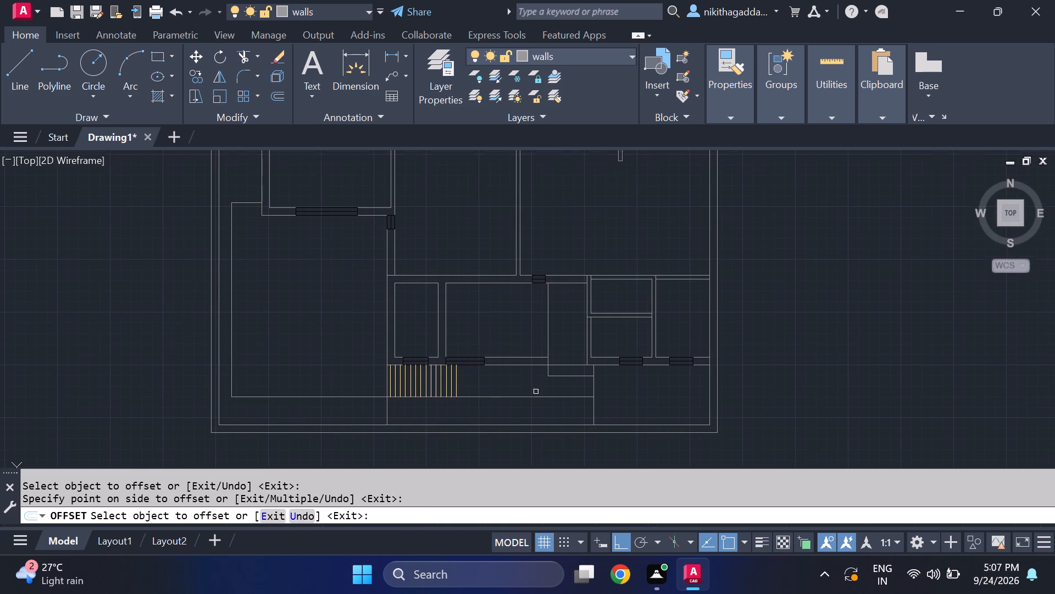
scroll(486, 419, "up", 2)
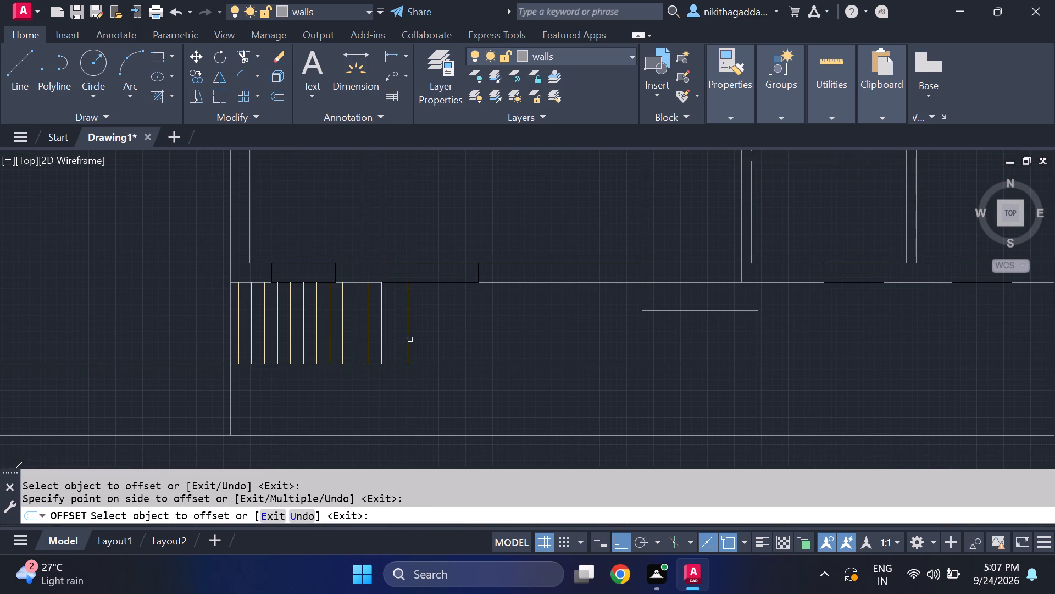
left_click(409, 335)
left_click(463, 338)
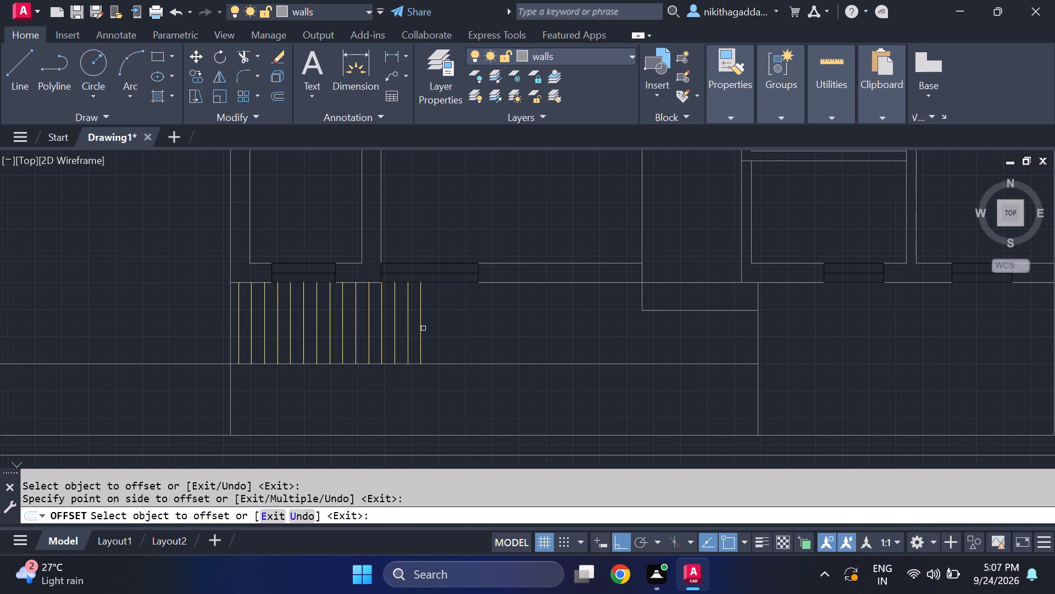
left_click_drag(420, 323, 436, 323)
left_click(459, 323)
left_click(435, 329)
left_click(483, 340)
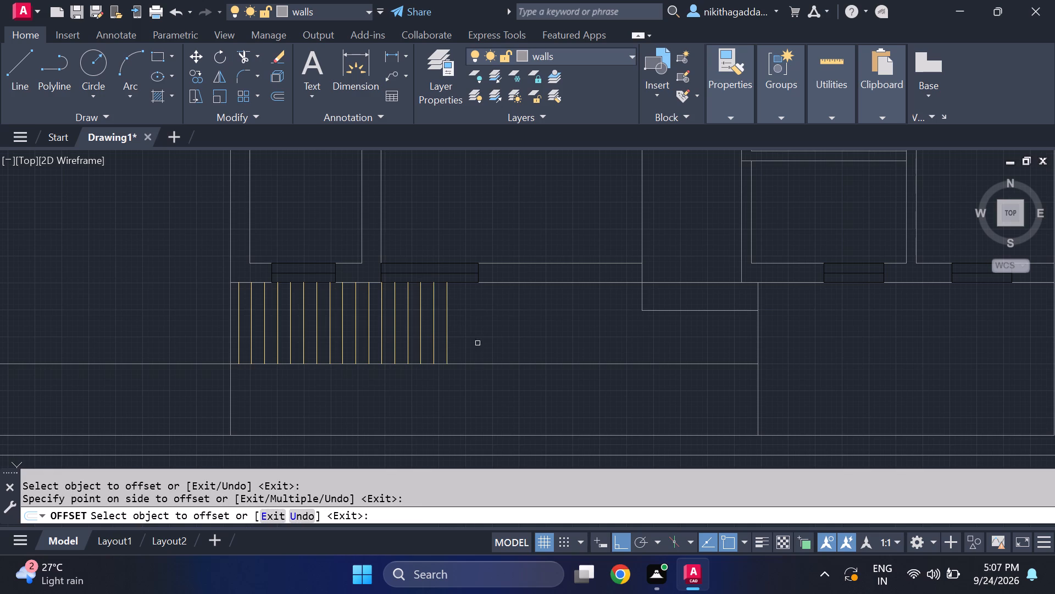
Offset another five evenly spaced lines eastward, running past the east end of the second south window.
left_click(446, 334)
left_click(483, 335)
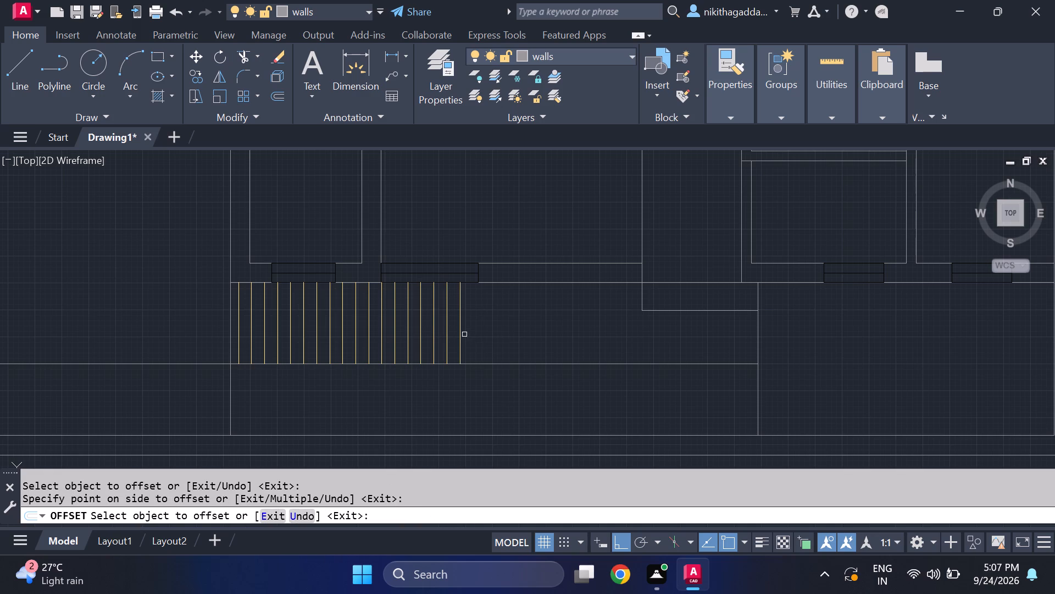
left_click(464, 334)
left_click(460, 326)
left_click(491, 329)
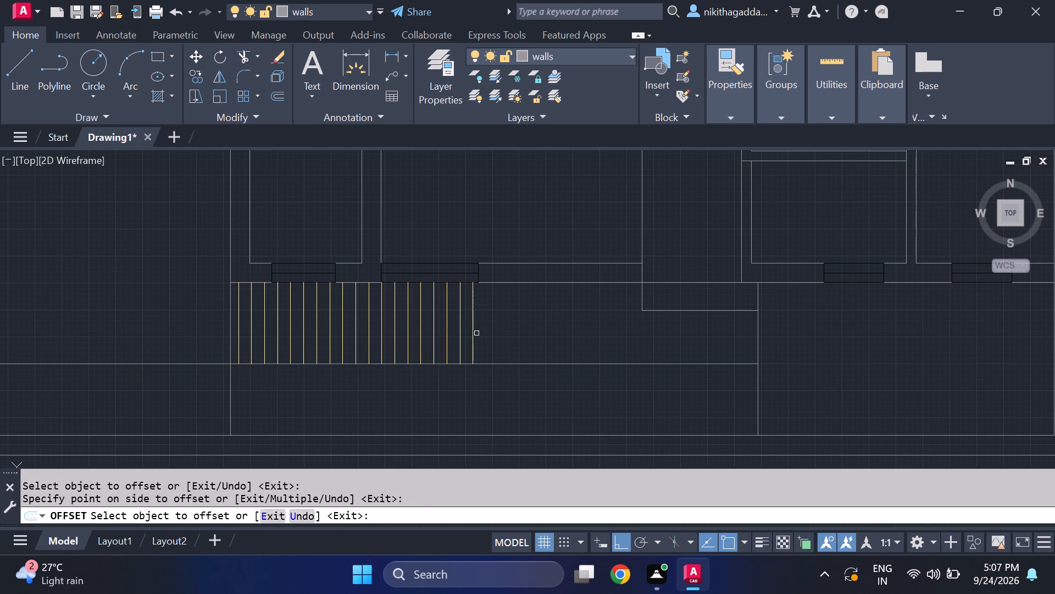
left_click(475, 325)
left_click(539, 334)
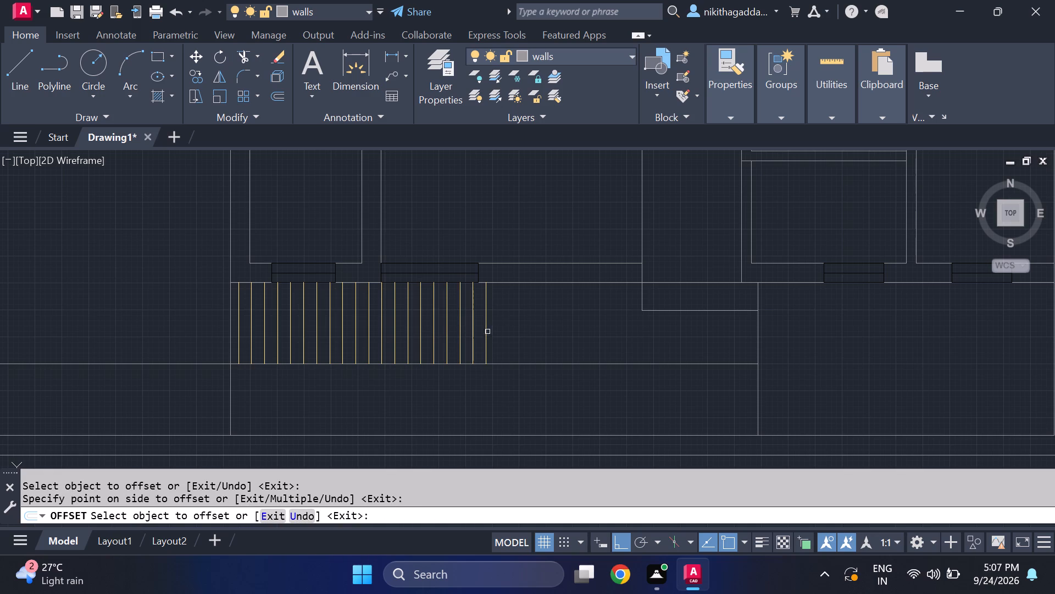
left_click(487, 332)
left_click(526, 325)
left_click_drag(498, 332, 516, 328)
left_click_drag(561, 333, 554, 335)
Add five more eastward line offsets below the plain south wall east of the second window.
left_click_drag(511, 338, 559, 325)
left_click(559, 325)
left_click(526, 343)
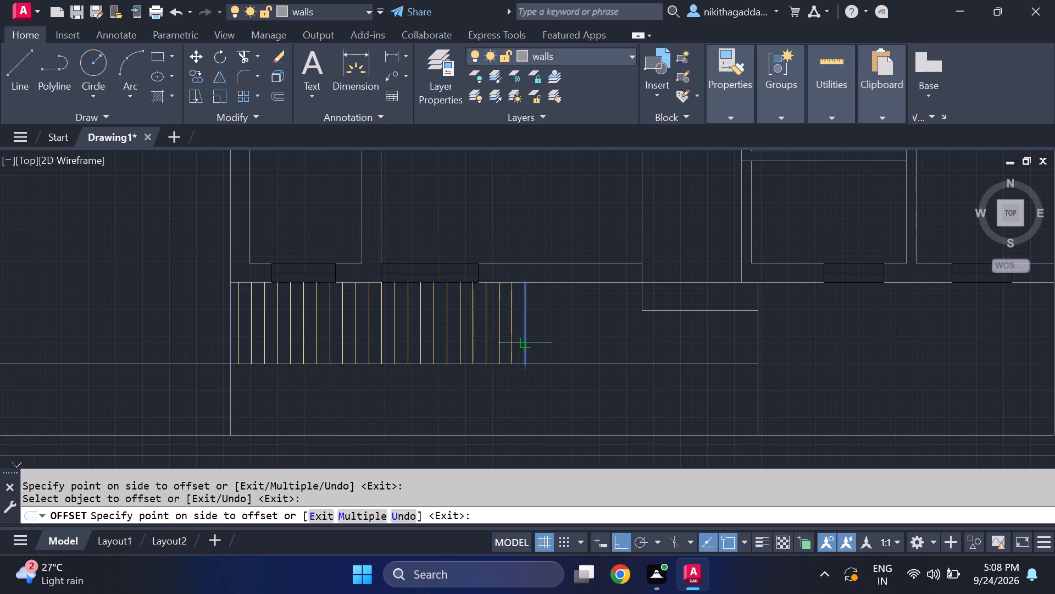
left_click(547, 338)
left_click(539, 337)
left_click(592, 334)
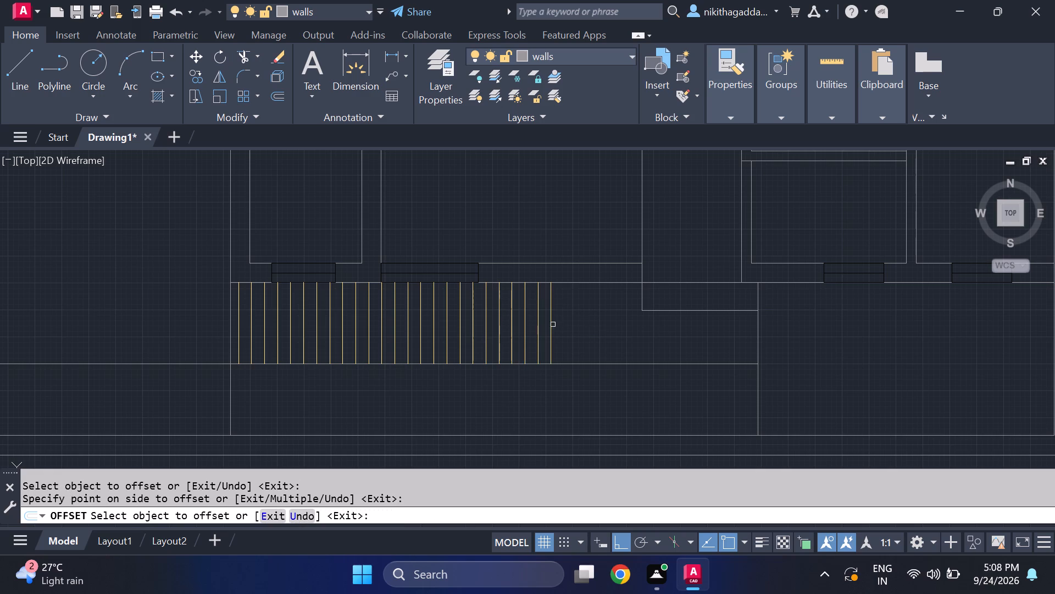
left_click_drag(549, 330, 564, 336)
left_click(569, 338)
left_click_drag(564, 335, 569, 333)
left_click(610, 334)
left_click(580, 336)
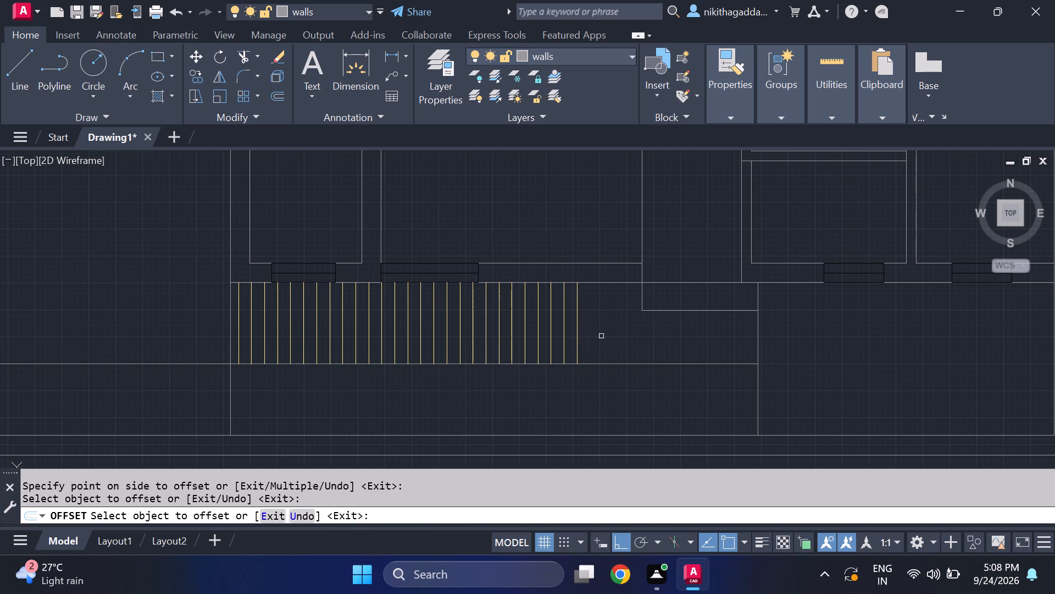
Offset five further lines eastward until they align with the west side of the narrow passage.
left_click(575, 338)
left_click(606, 337)
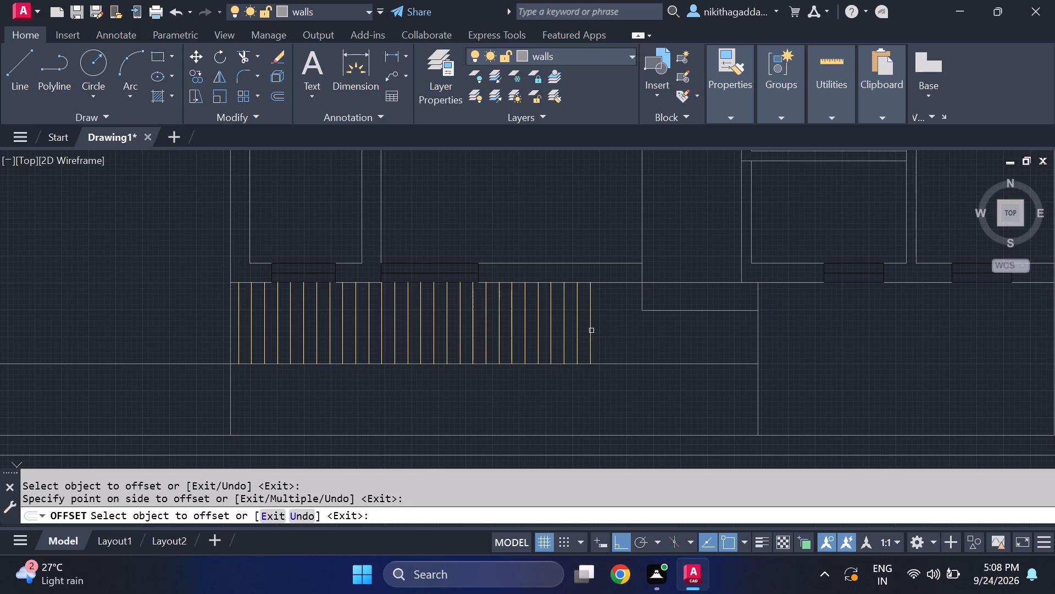
left_click(591, 328)
left_click(618, 326)
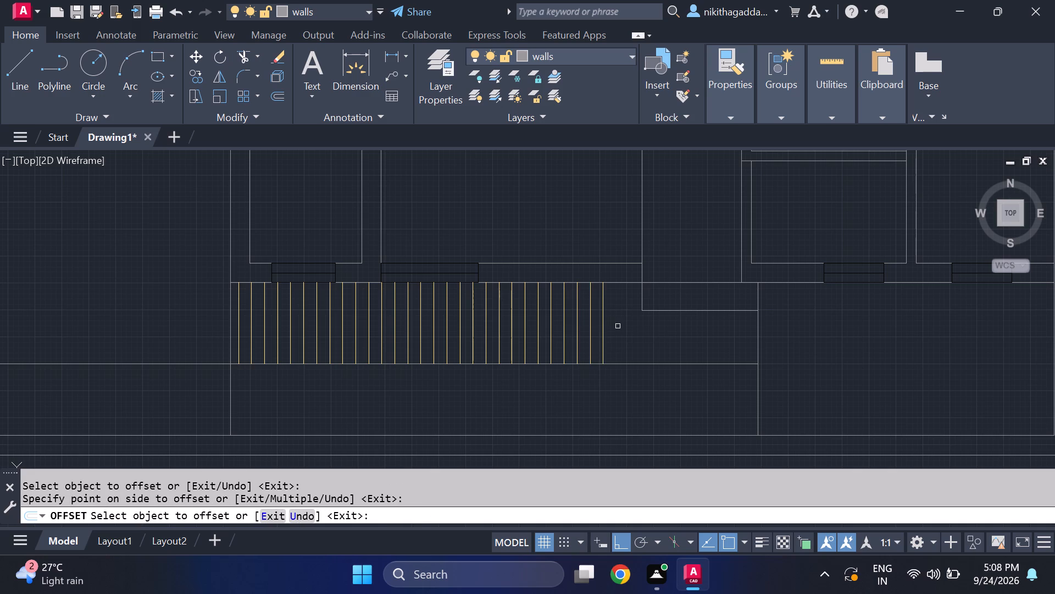
left_click(604, 337)
left_click(625, 329)
left_click(616, 340)
left_click(642, 329)
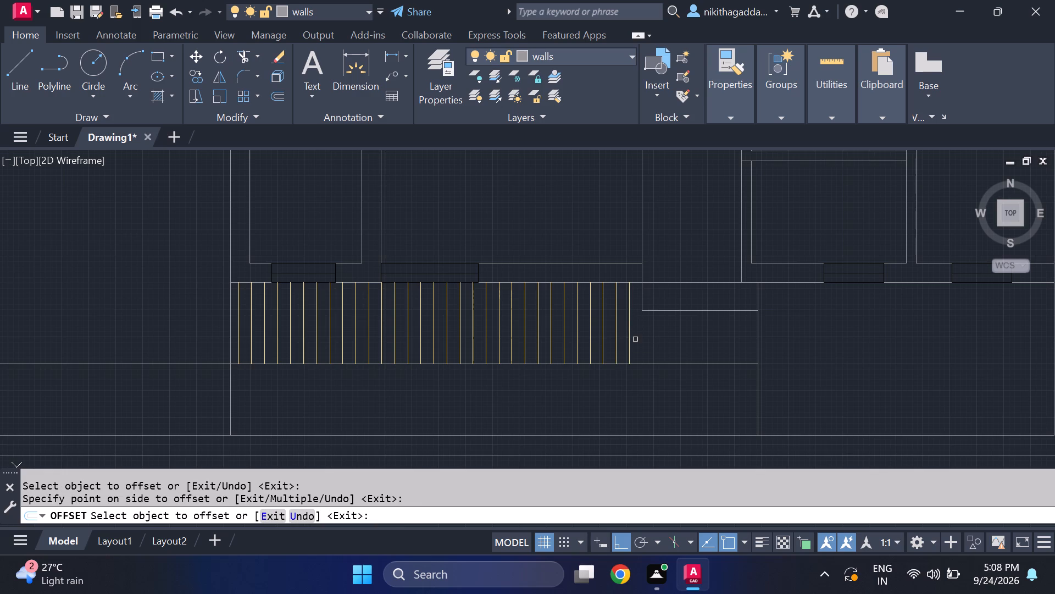
left_click(630, 340)
left_click(655, 339)
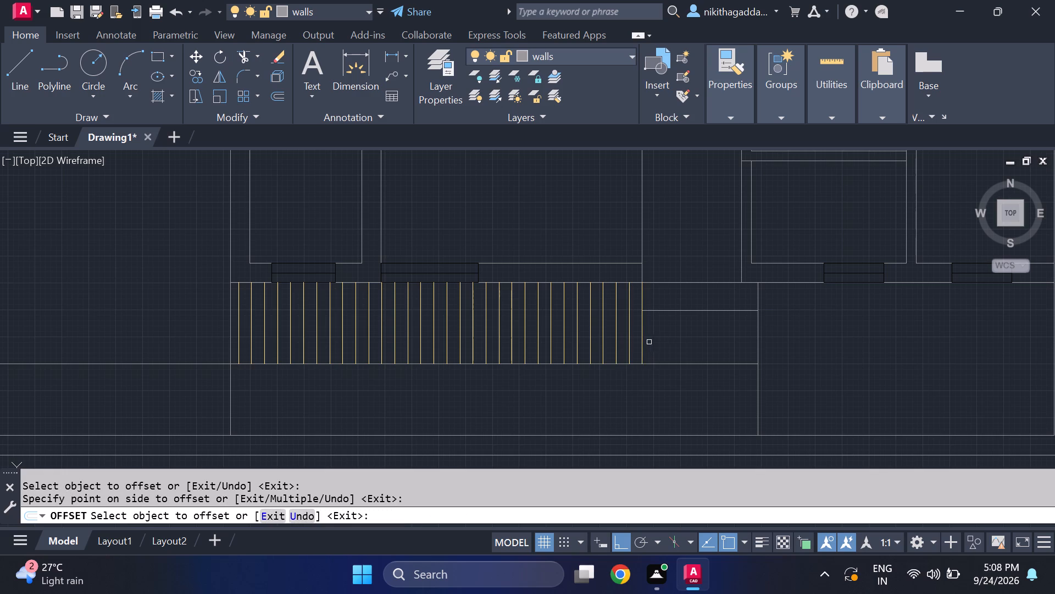
Offset four more lines eastward across the western half of the projecting rectangle below the narrow passage.
left_click(644, 342)
left_click(675, 340)
left_click(654, 328)
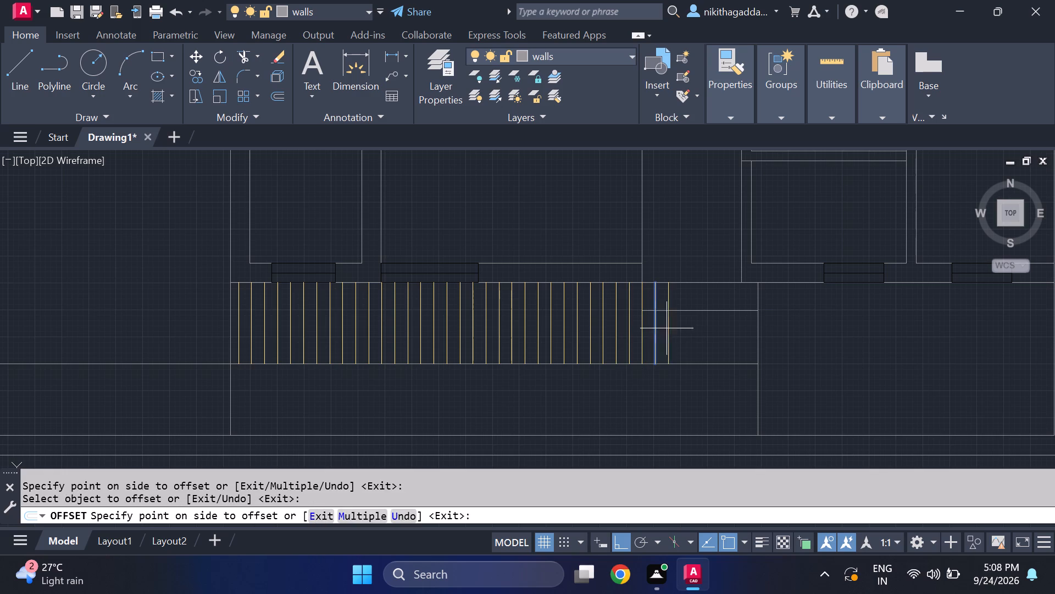
left_click(690, 339)
left_click(668, 344)
left_click(698, 352)
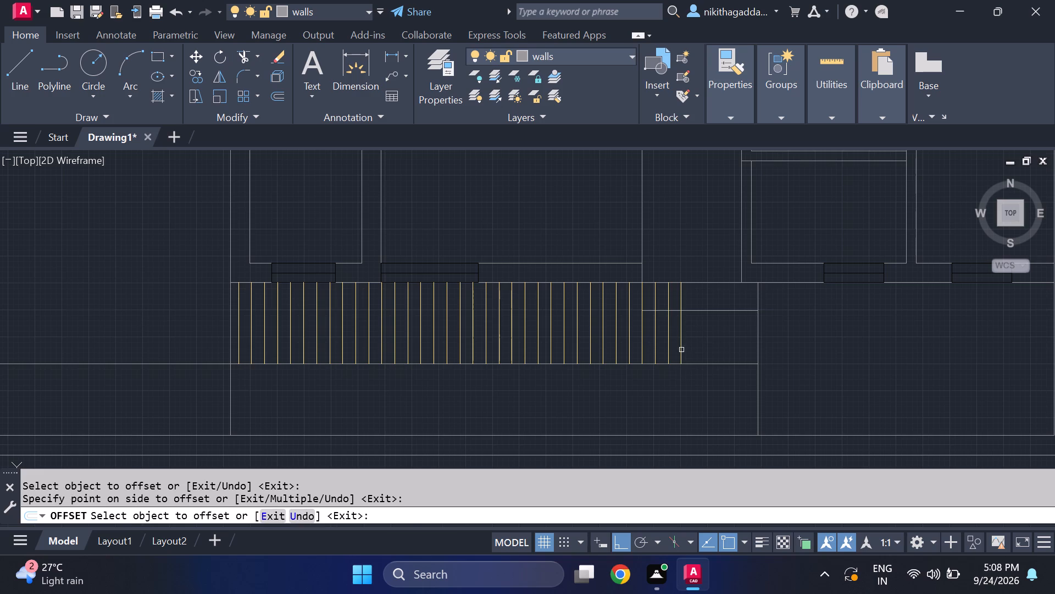
left_click(681, 345)
left_click(702, 339)
Offset the last four lines eastward to just short of the outdoor strip's eastern vertical line, and end the offset.
left_click(695, 339)
left_click(709, 333)
left_click(709, 334)
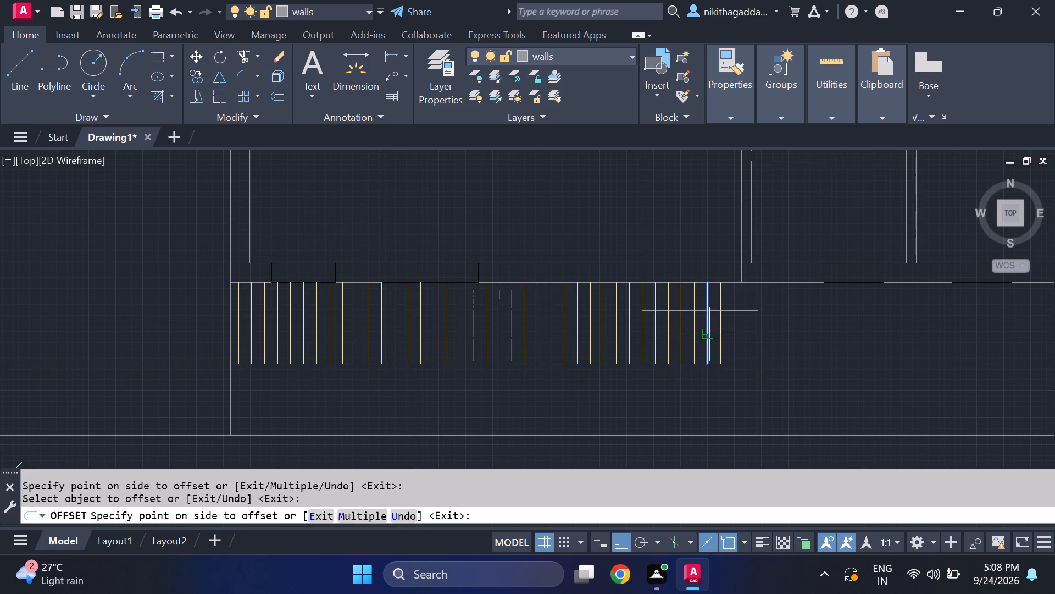
left_click(723, 323)
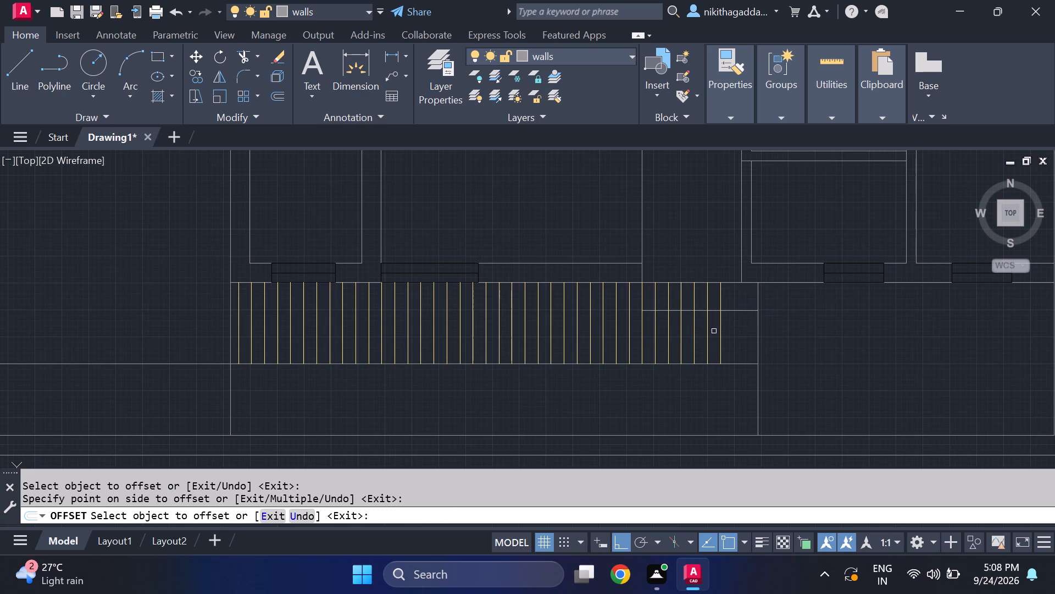
scroll(715, 334, "up", 1)
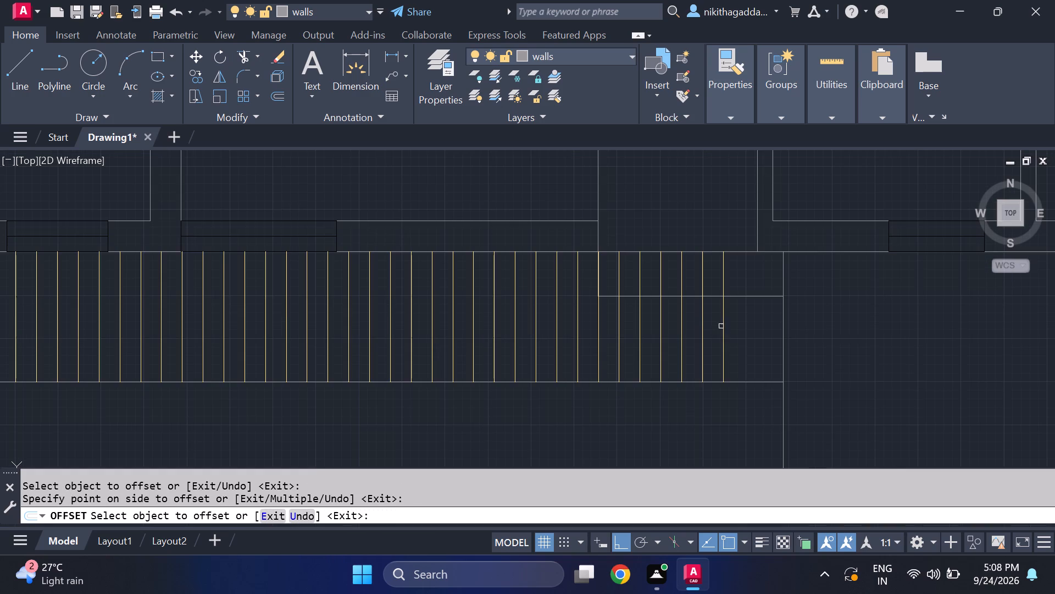
left_click(723, 317)
left_click(739, 329)
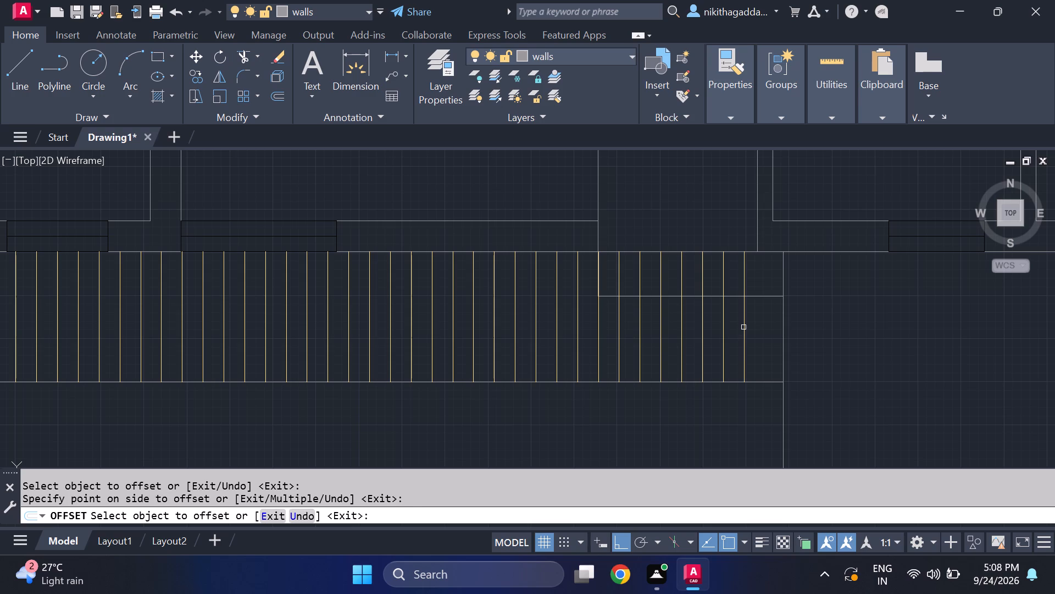
left_click(745, 324)
left_click(762, 324)
key("Escape")
Trim the color 41 line portions inside the projecting rectangle below the passage, keeping those south of its lower edge.
type("tr")
key("Return")
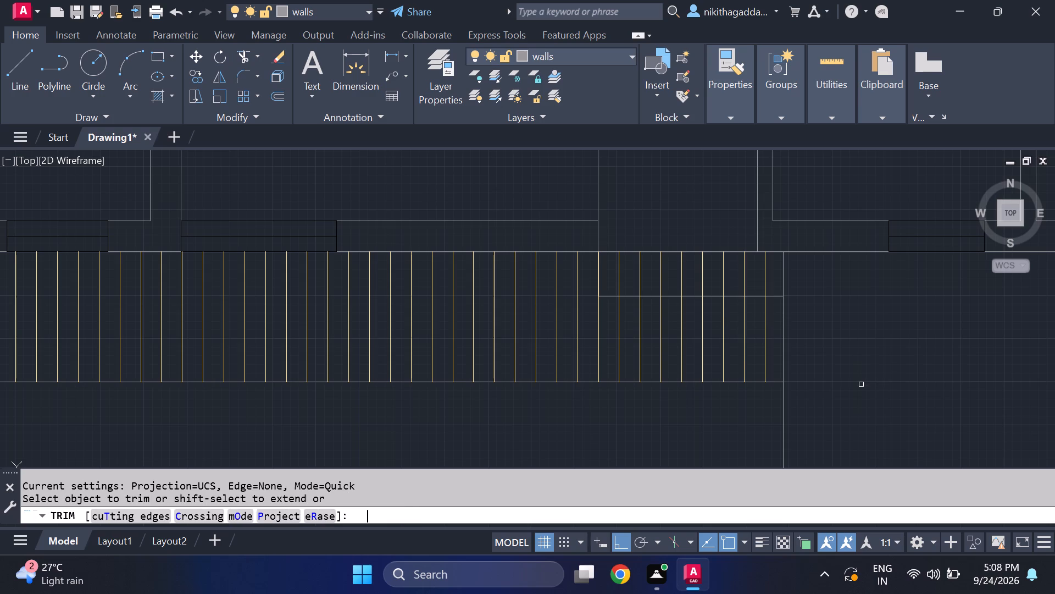
scroll(789, 287, "up", 1)
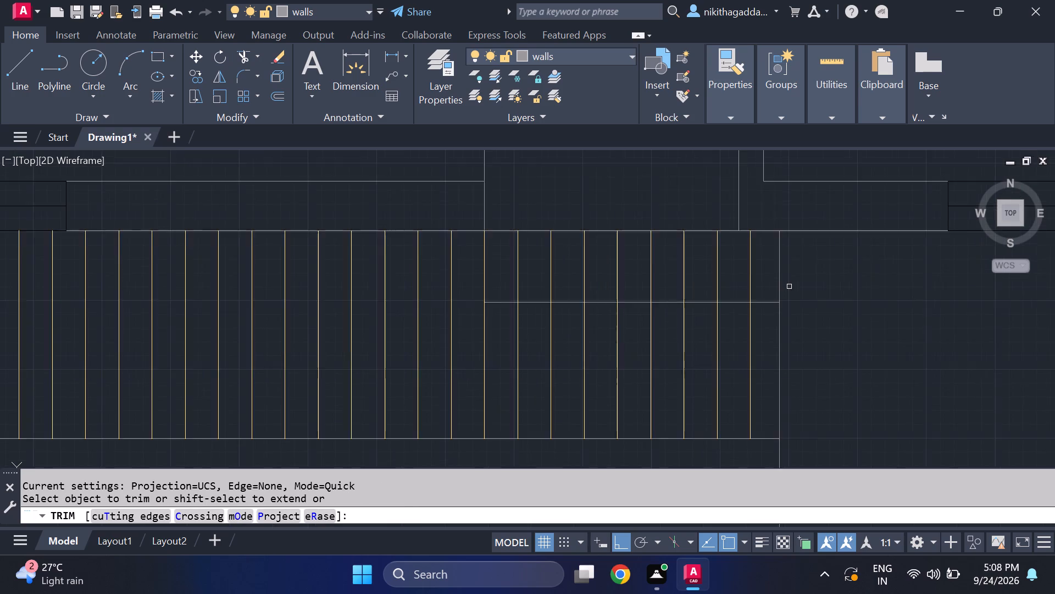
scroll(789, 287, "up", 1)
left_click_drag(747, 273, 342, 289)
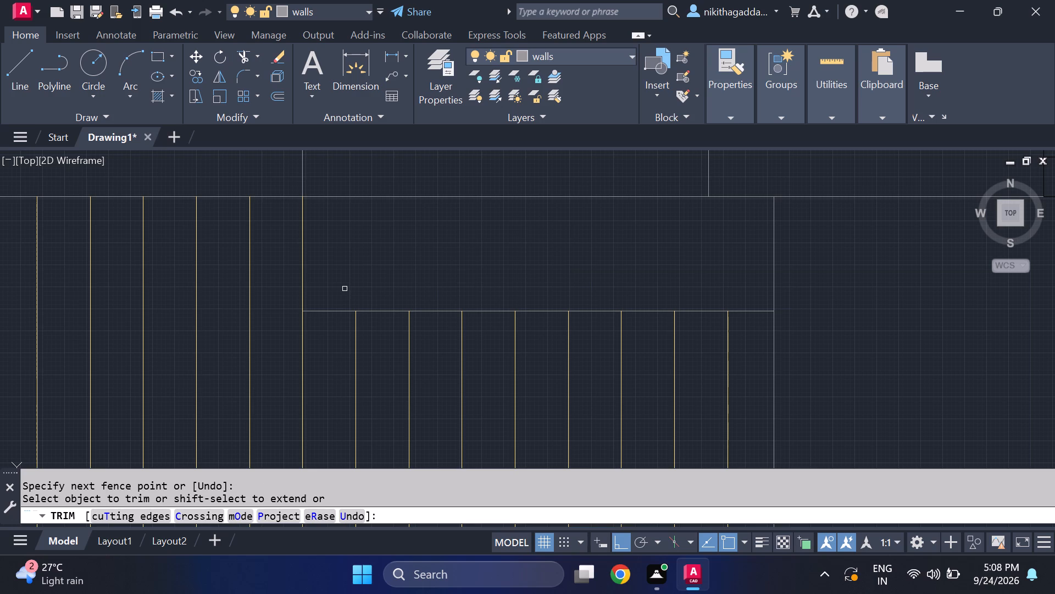
left_click(301, 270)
Examine the color 41 lines across the whole southern outdoor strip and around the trimmed rectangle.
scroll(406, 288, "down", 4)
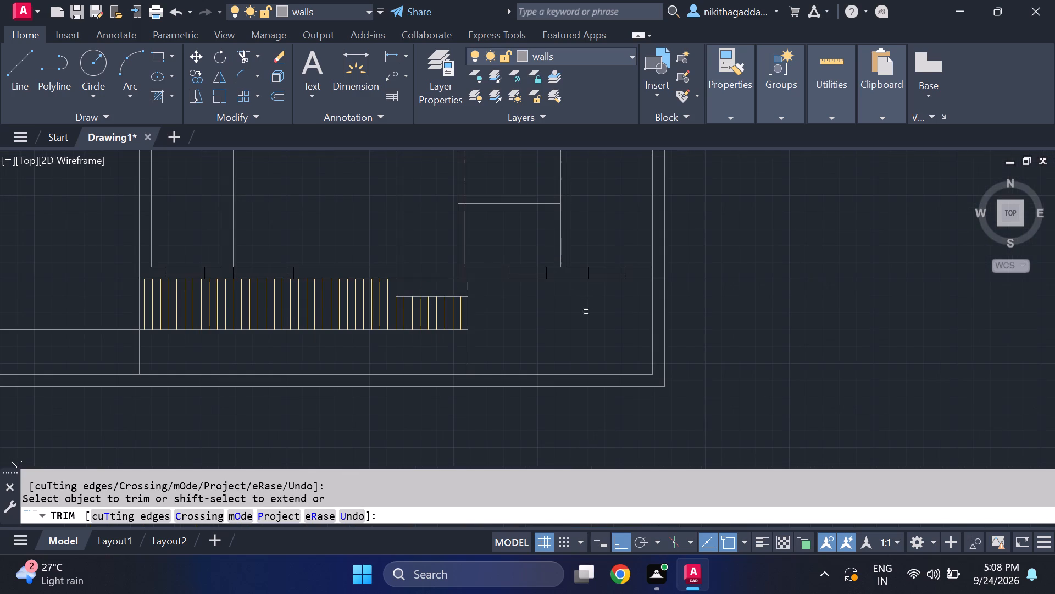
scroll(520, 347, "down", 1)
scroll(466, 350, "down", 2)
scroll(443, 350, "up", 3)
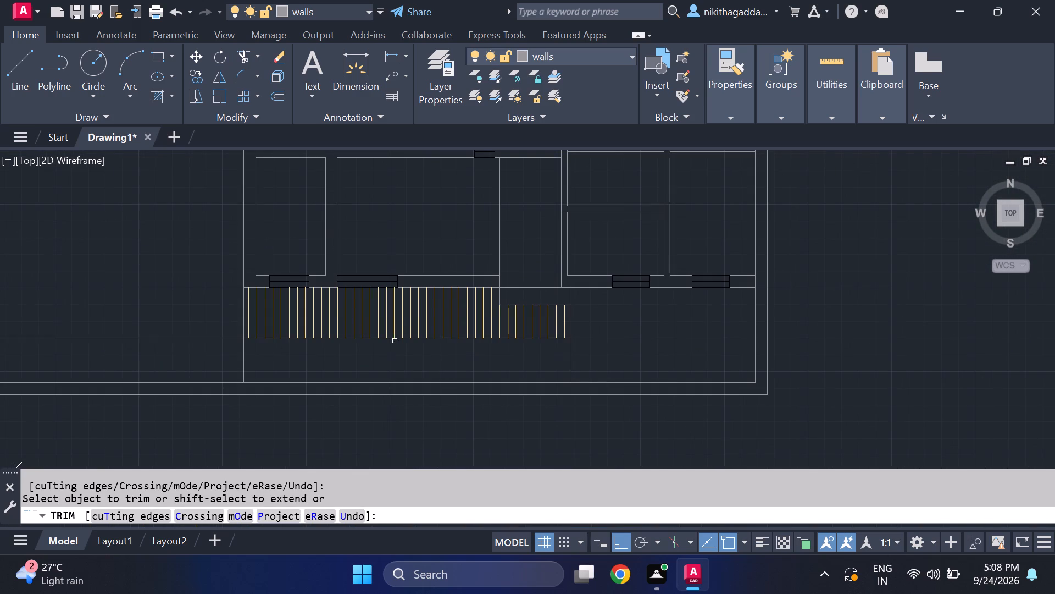
scroll(414, 288, "up", 2)
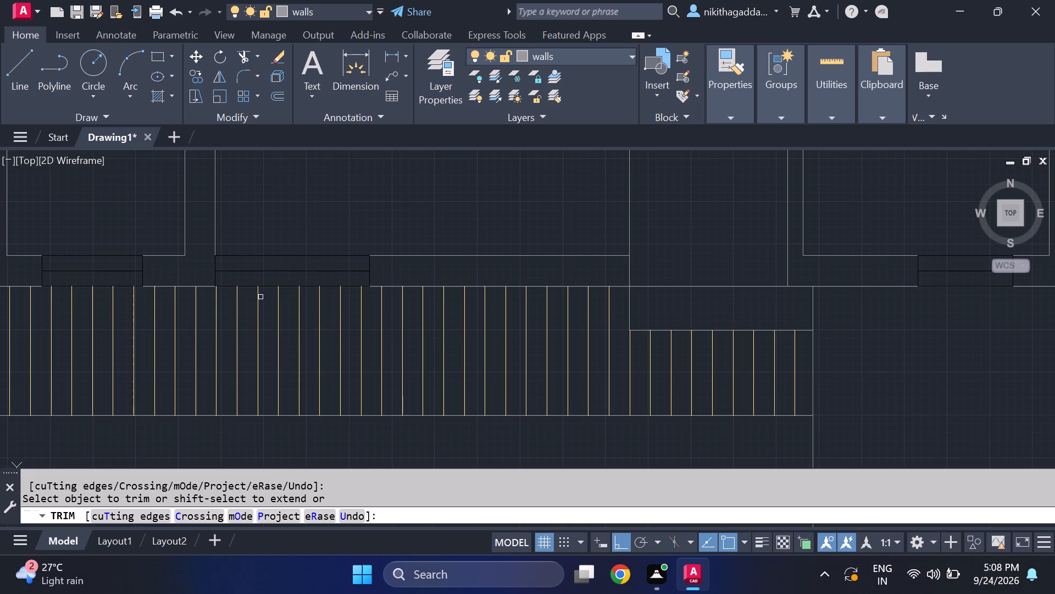
scroll(254, 296, "up", 3)
scroll(258, 296, "down", 5)
scroll(474, 316, "down", 2)
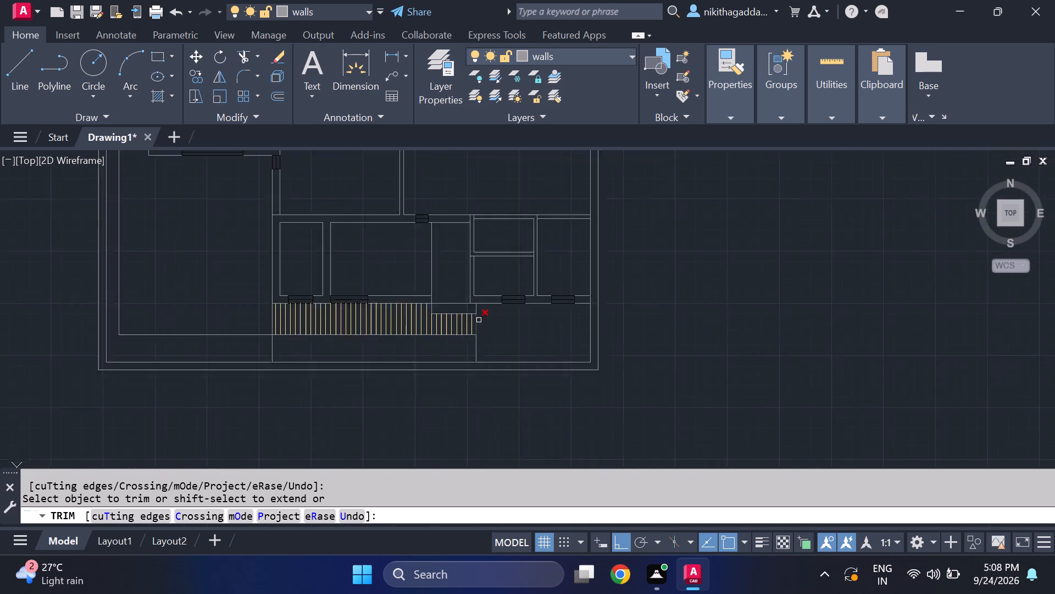
End the trim and set the color of layer 0 to 12.
scroll(479, 321, "down", 1)
key("Escape")
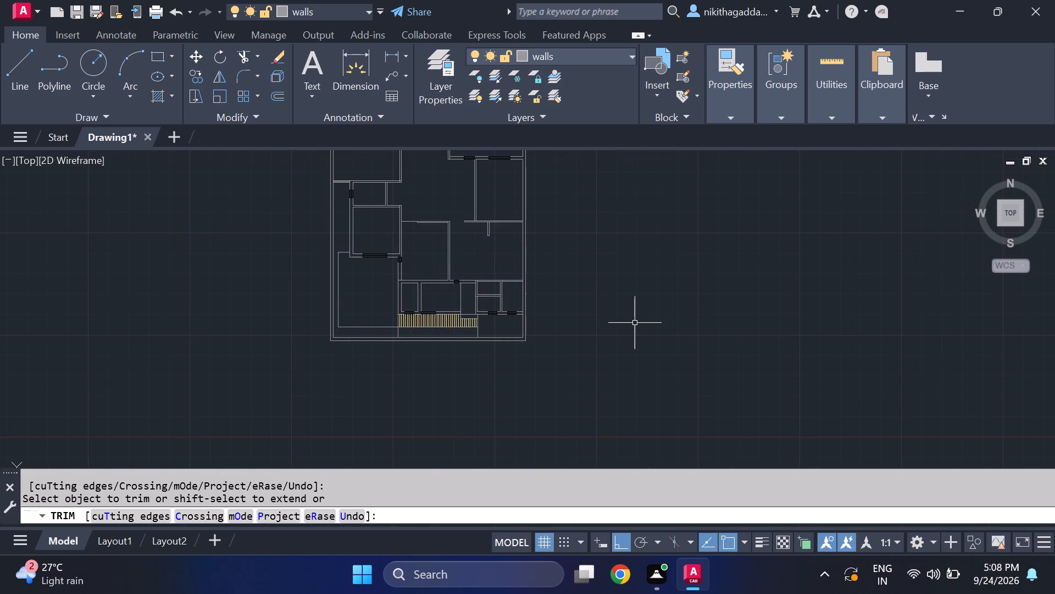
type("ha")
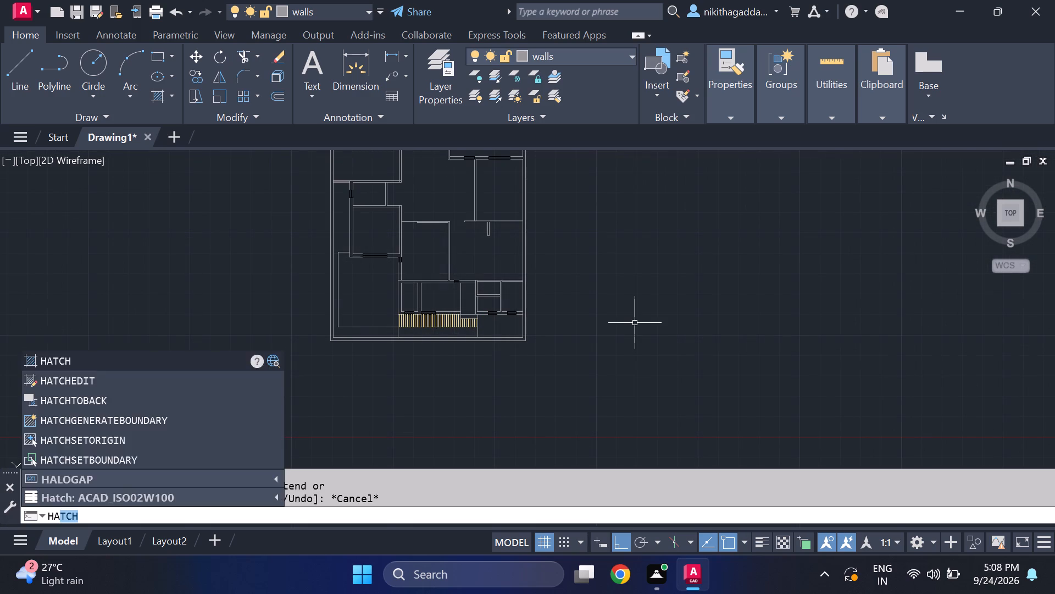
key("Escape")
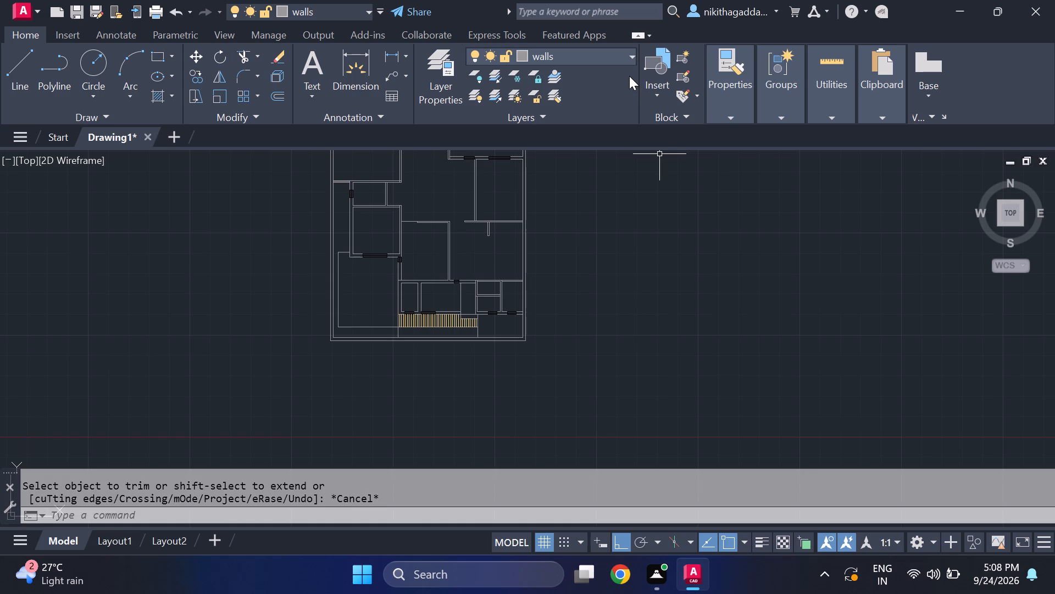
left_click(626, 64)
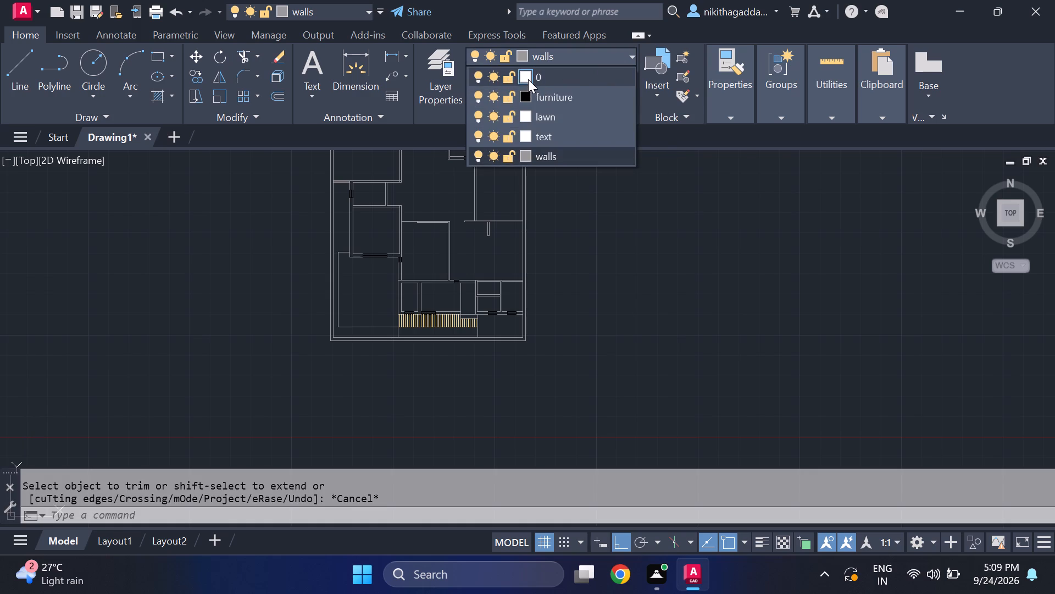
left_click(528, 79)
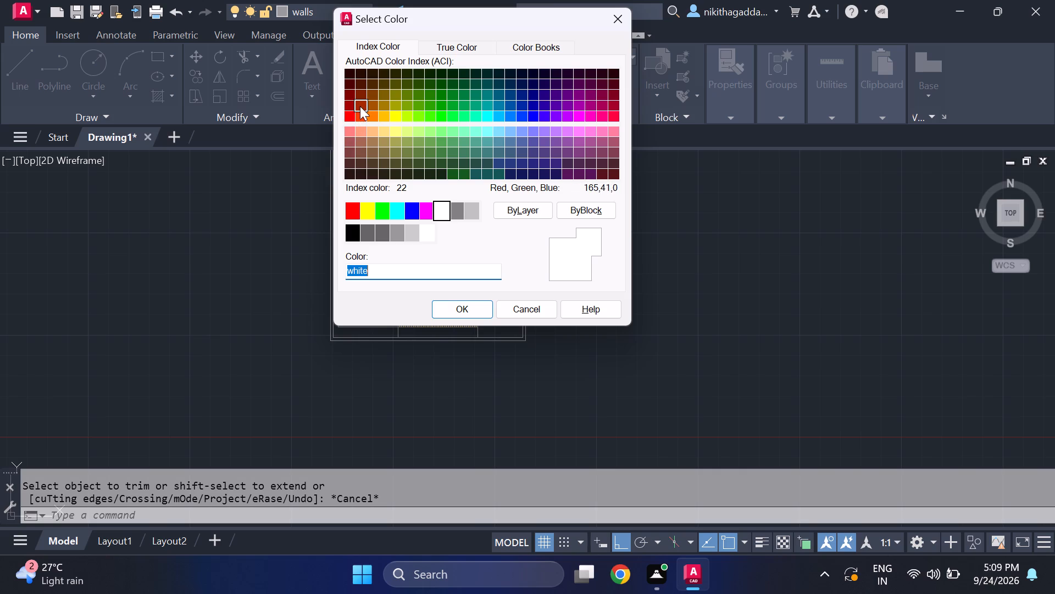
left_click(345, 109)
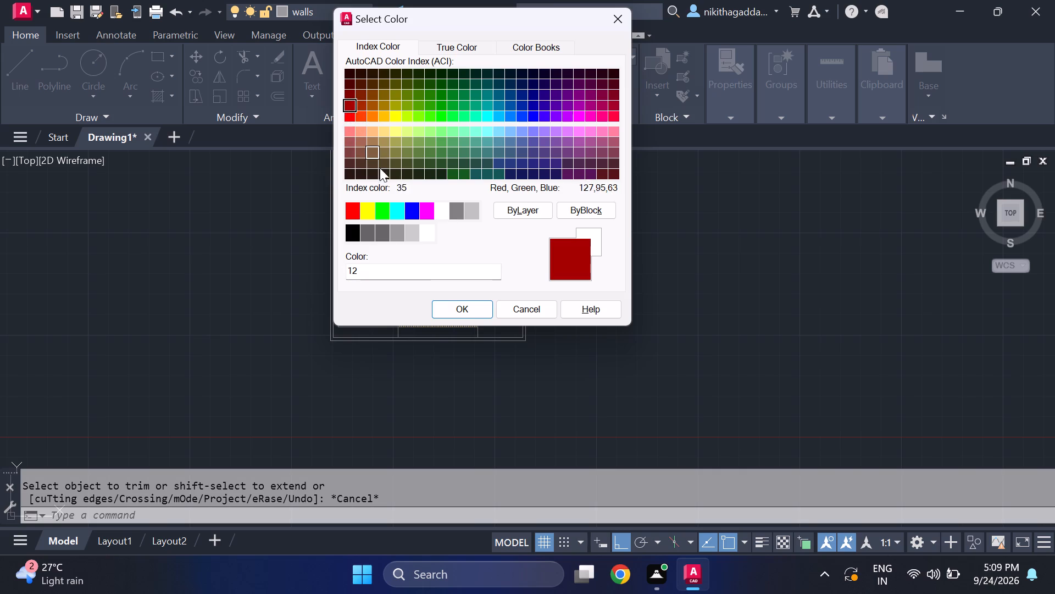
left_click(471, 304)
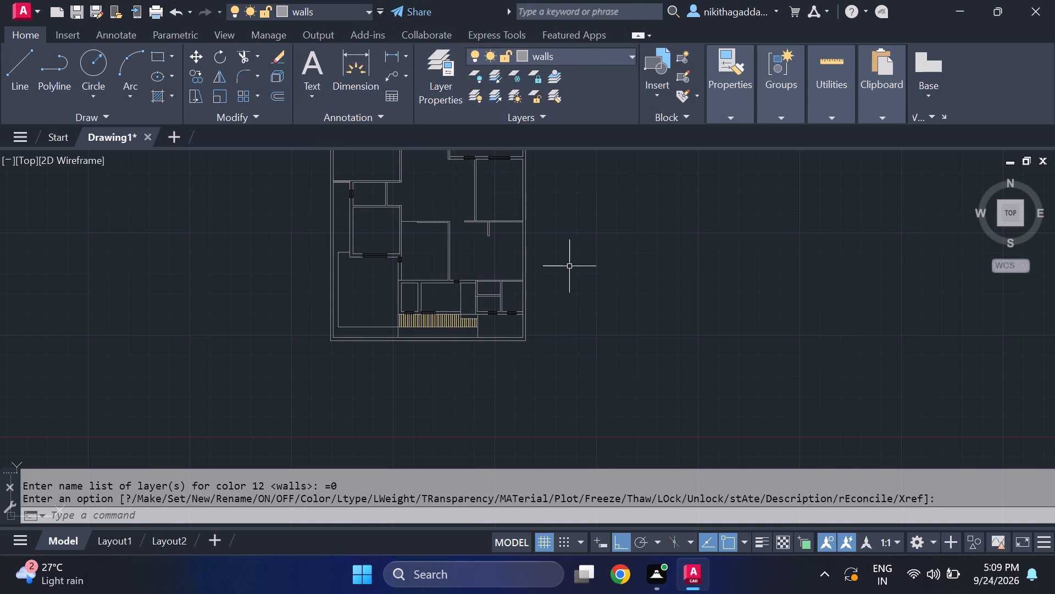
Make layer 0 the current layer.
key("h")
key("Escape")
left_click(597, 56)
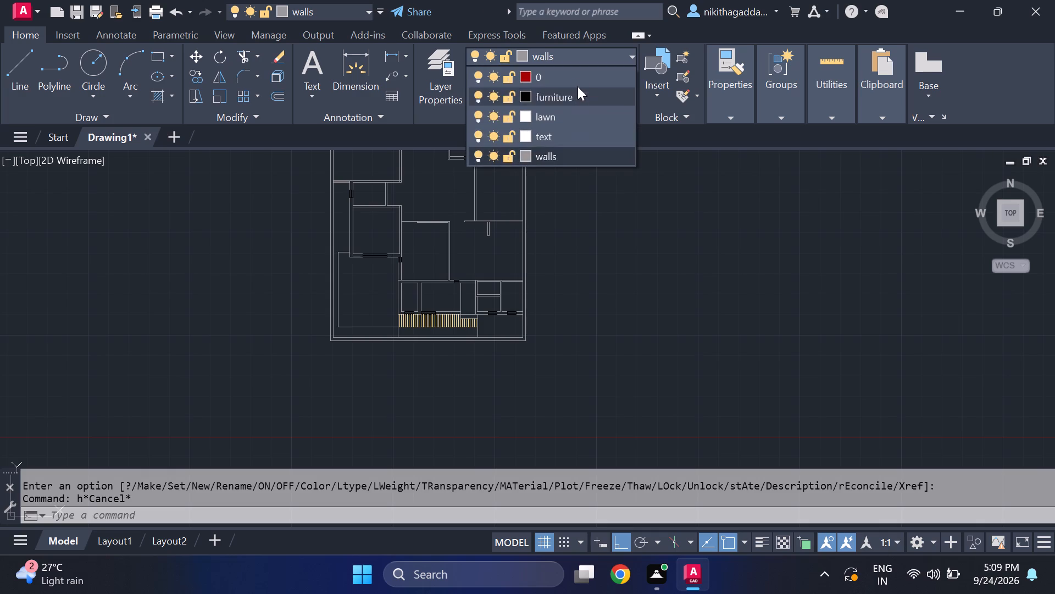
left_click(578, 81)
Hatch the outer boundary wall around the whole plan with a solid fill colored ByLayer, and close the hatch.
type("hatch")
key("Return")
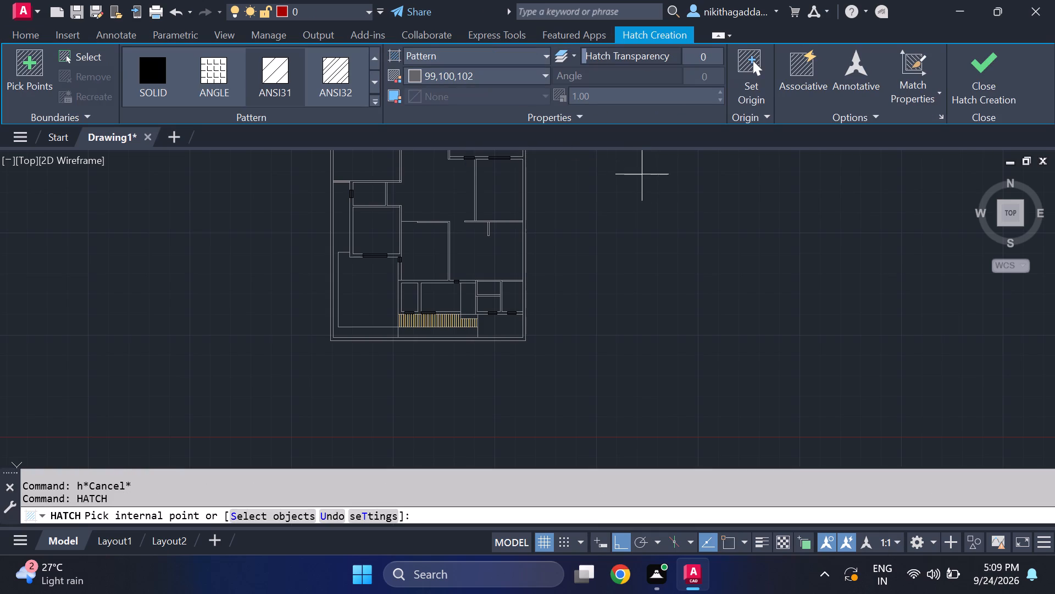
middle_click_drag(411, 293, 474, 393)
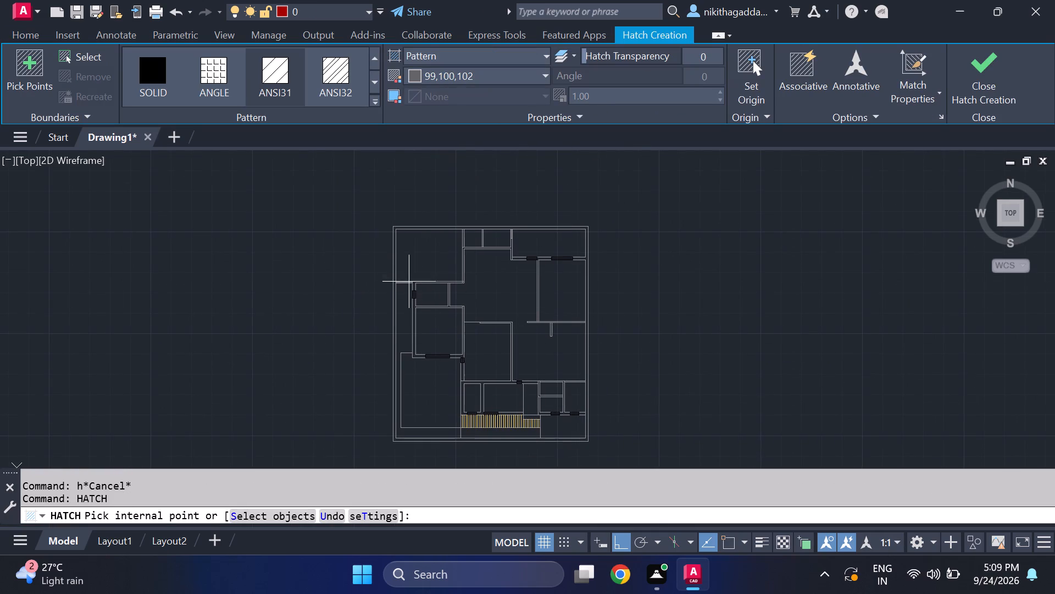
scroll(401, 248, "up", 2)
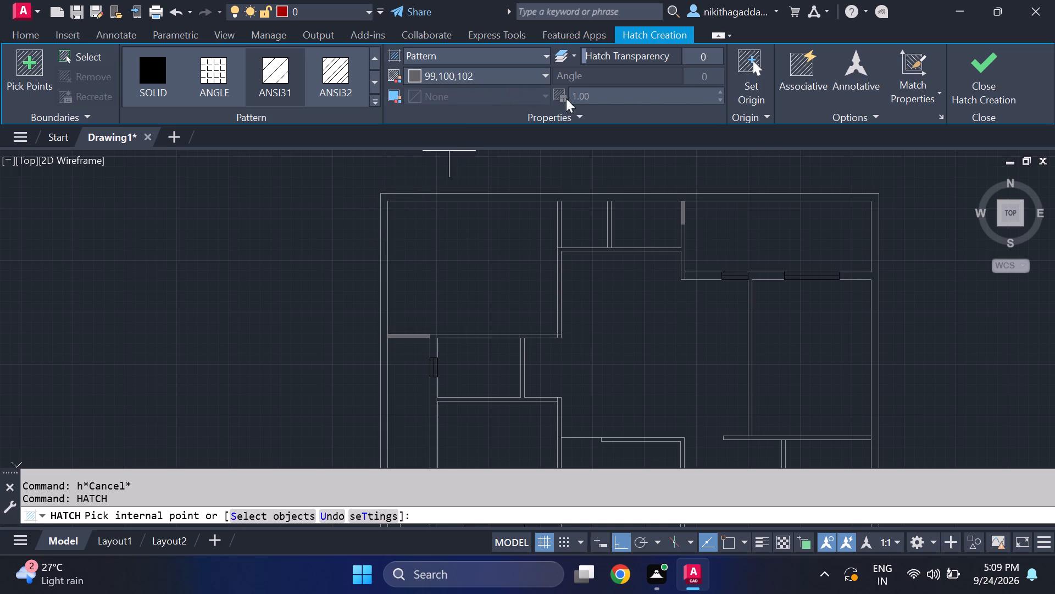
left_click(534, 76)
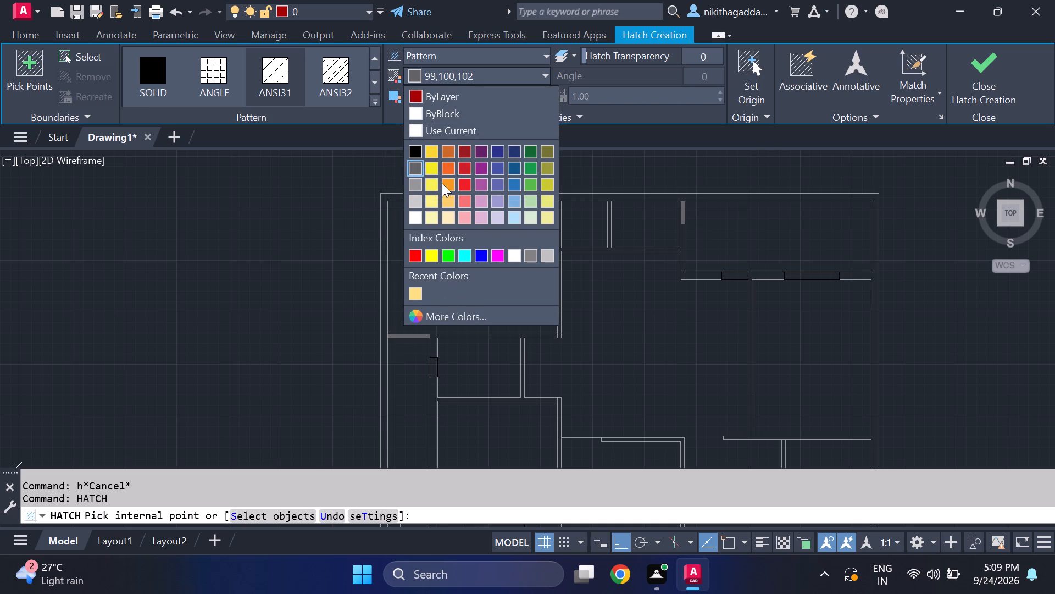
left_click(459, 94)
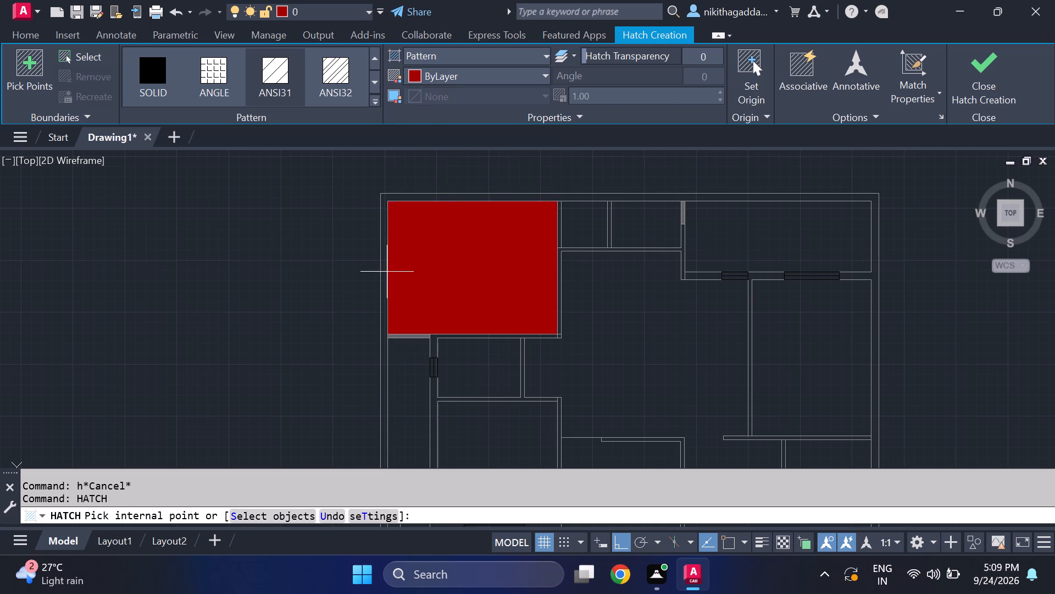
left_click(384, 273)
scroll(388, 269, "down", 2)
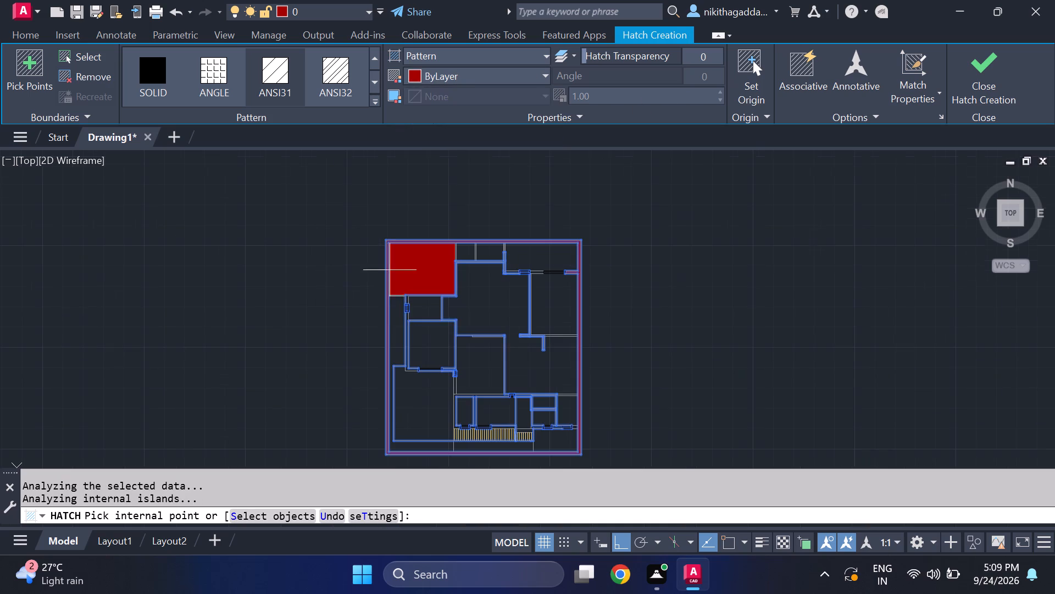
middle_click_drag(718, 311, 723, 195)
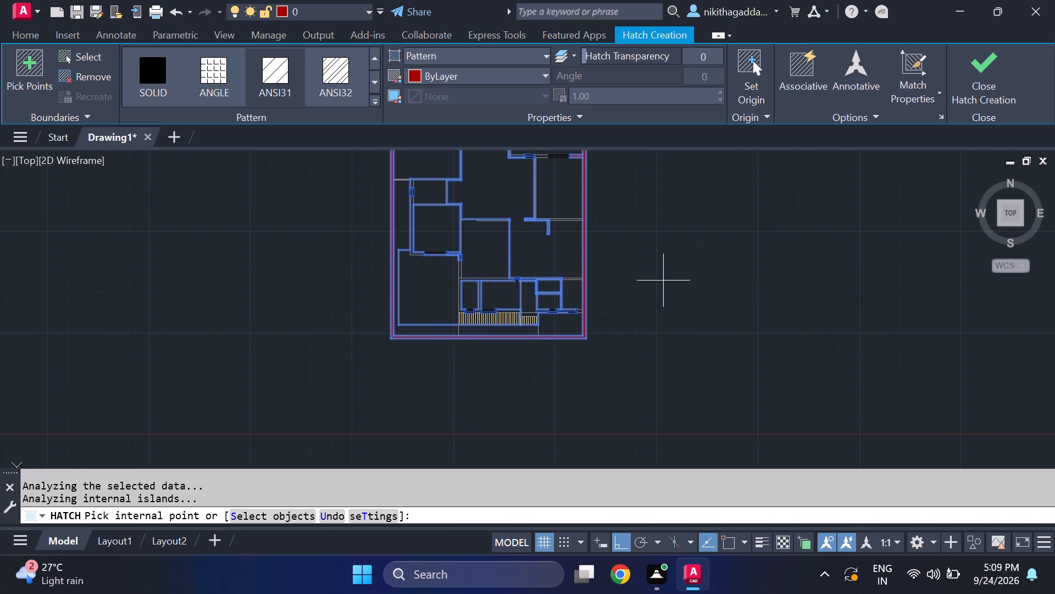
scroll(639, 307, "up", 1)
middle_click_drag(640, 307, 719, 442)
middle_click(719, 442)
scroll(719, 442, "up", 1)
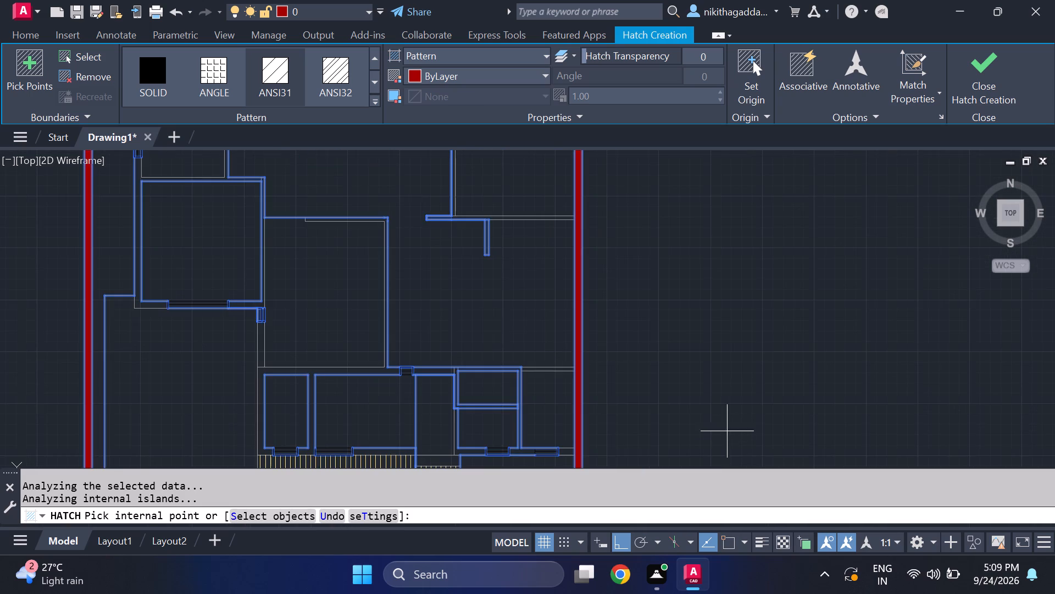
scroll(692, 354, "down", 1)
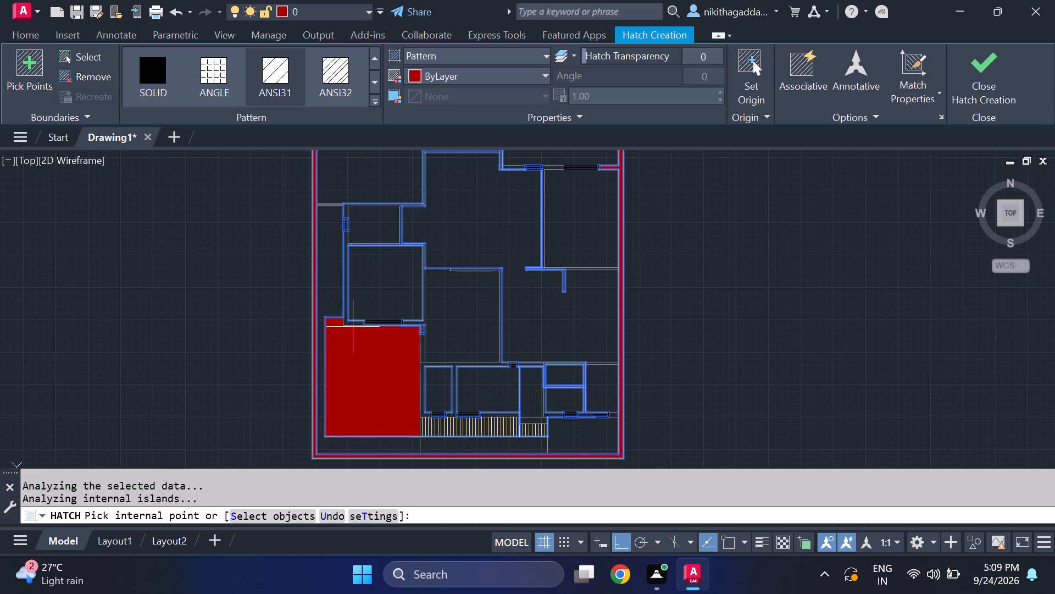
scroll(353, 327, "up", 1)
left_click(995, 76)
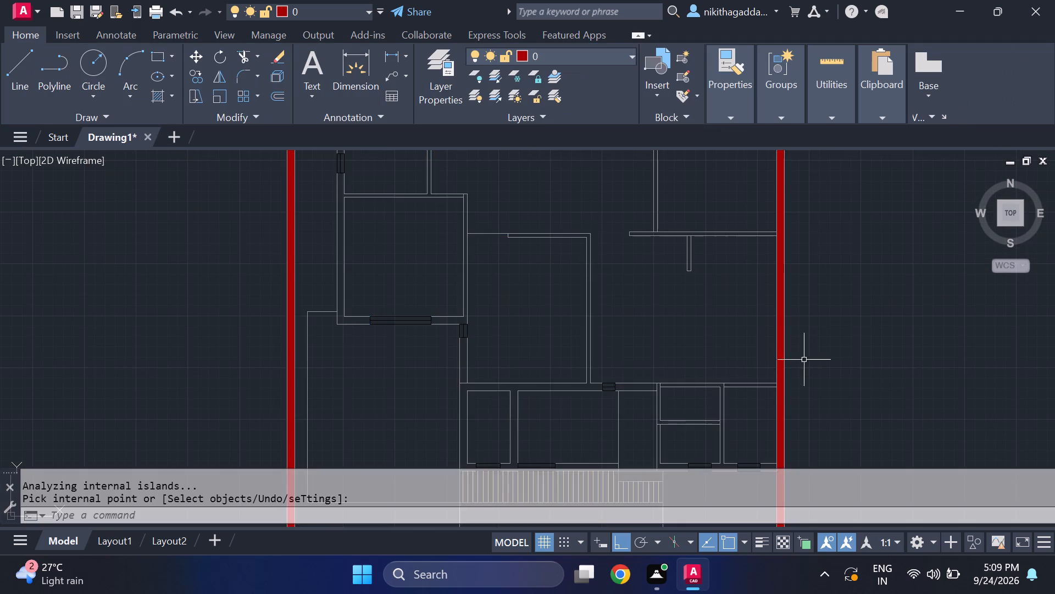
Examine the solid hatch around the outer boundary wall, from the northern rooms down to the southwest corner.
scroll(782, 369, "down", 3)
middle_click_drag(759, 398, 671, 293)
middle_click_drag(614, 246, 589, 290)
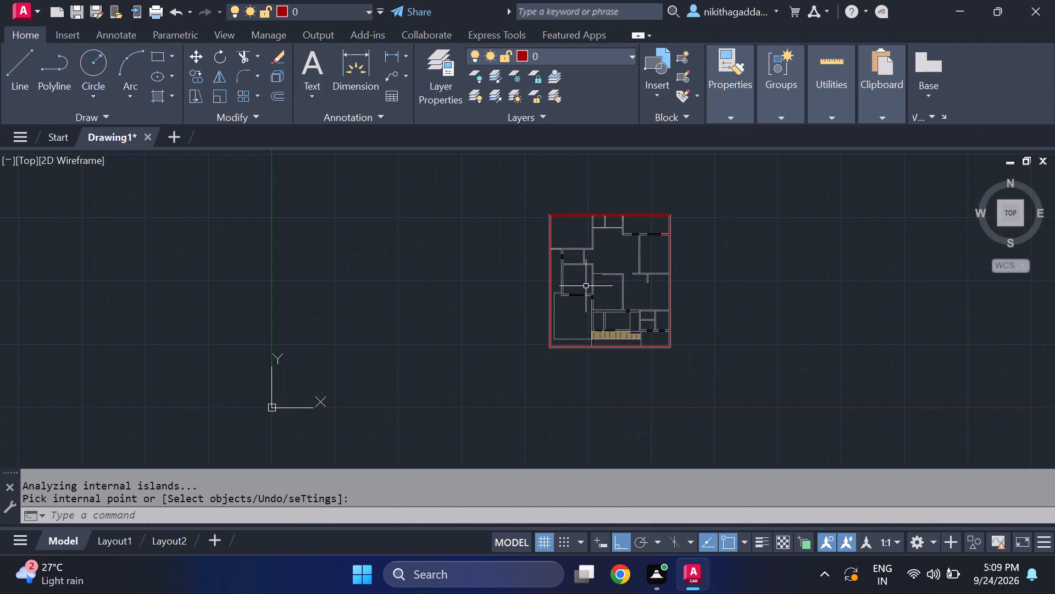
scroll(559, 245, "up", 3)
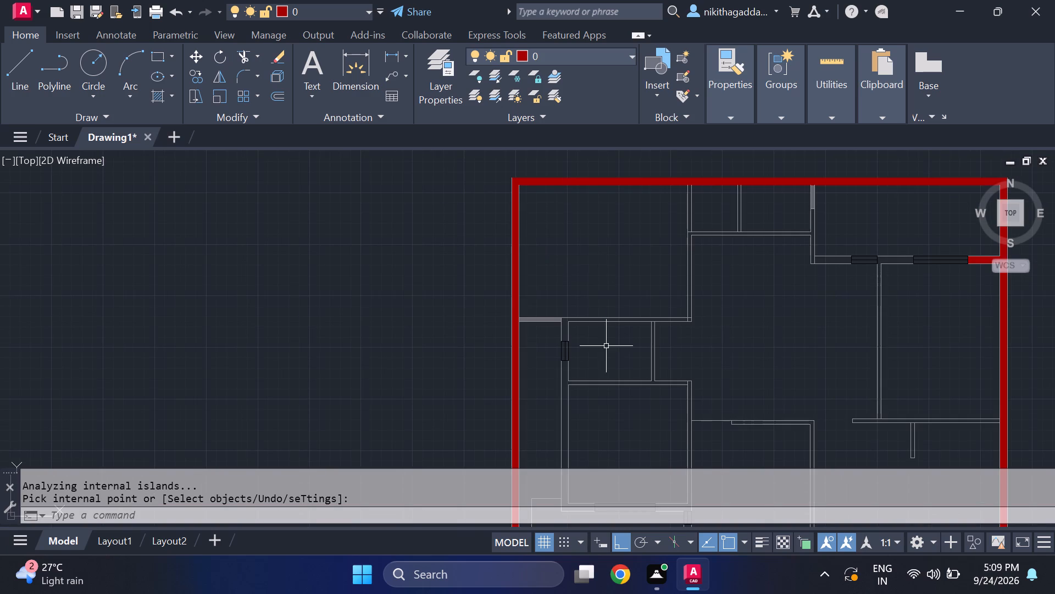
middle_click_drag(606, 347, 506, 152)
scroll(556, 318, "down", 1)
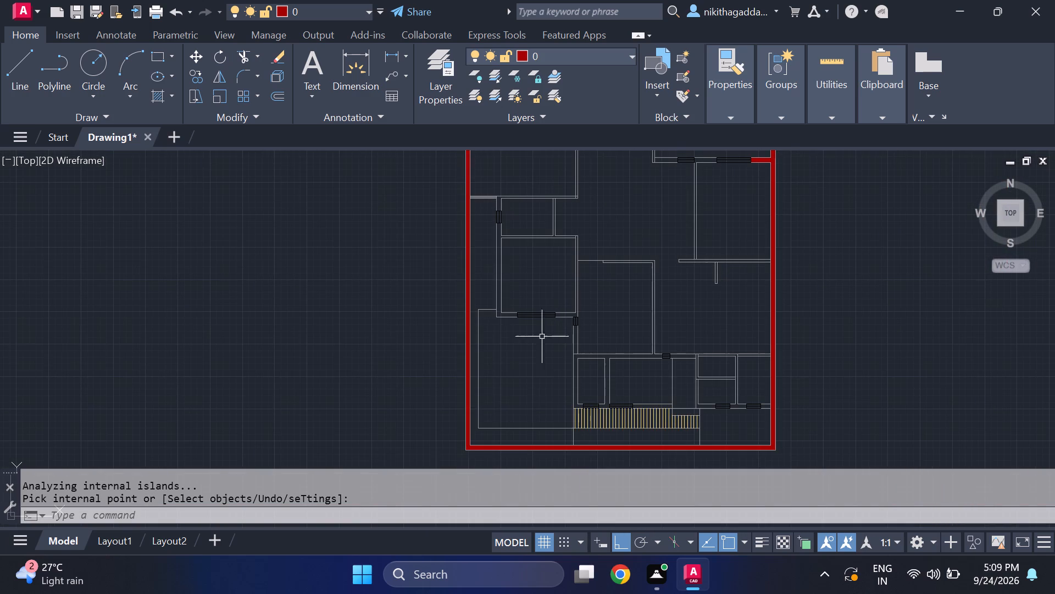
scroll(529, 469, "up", 4)
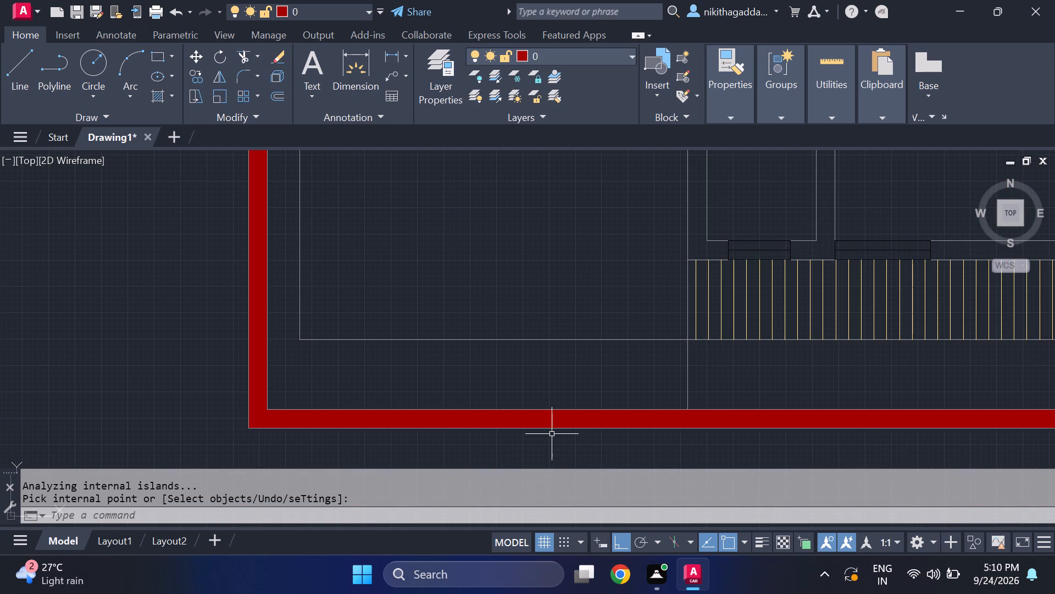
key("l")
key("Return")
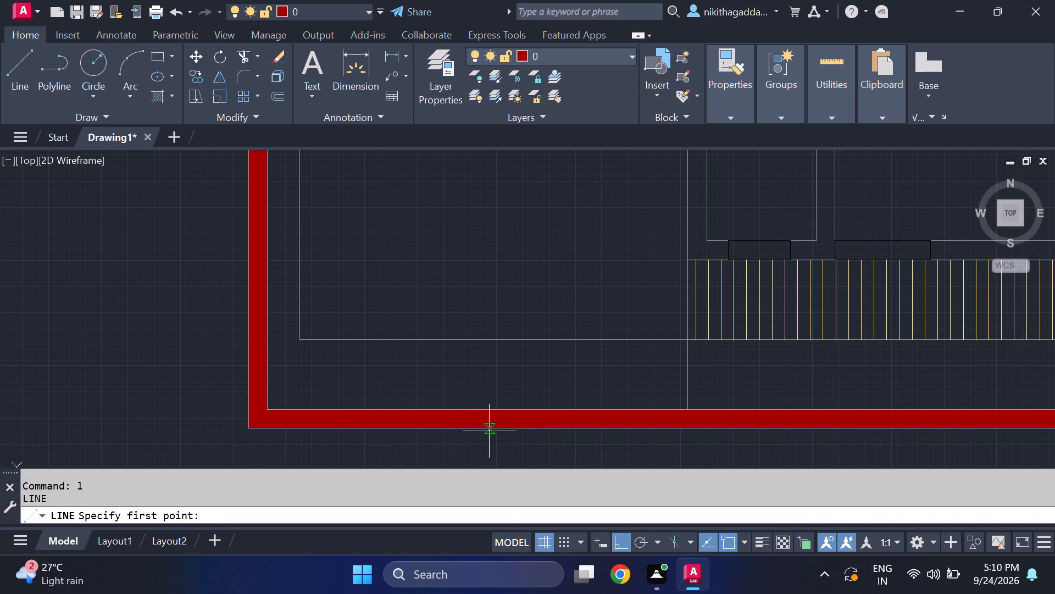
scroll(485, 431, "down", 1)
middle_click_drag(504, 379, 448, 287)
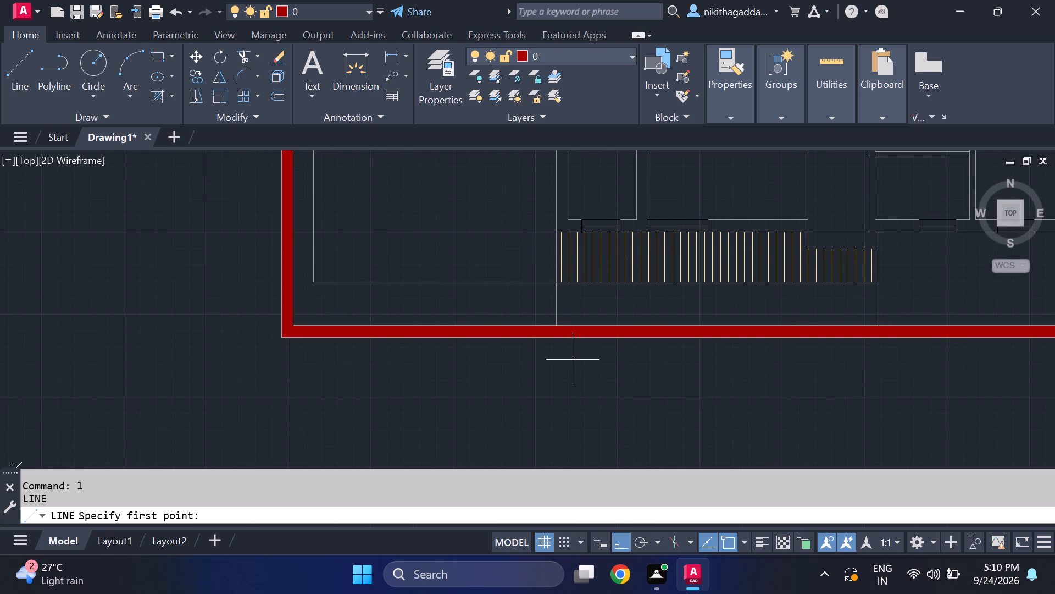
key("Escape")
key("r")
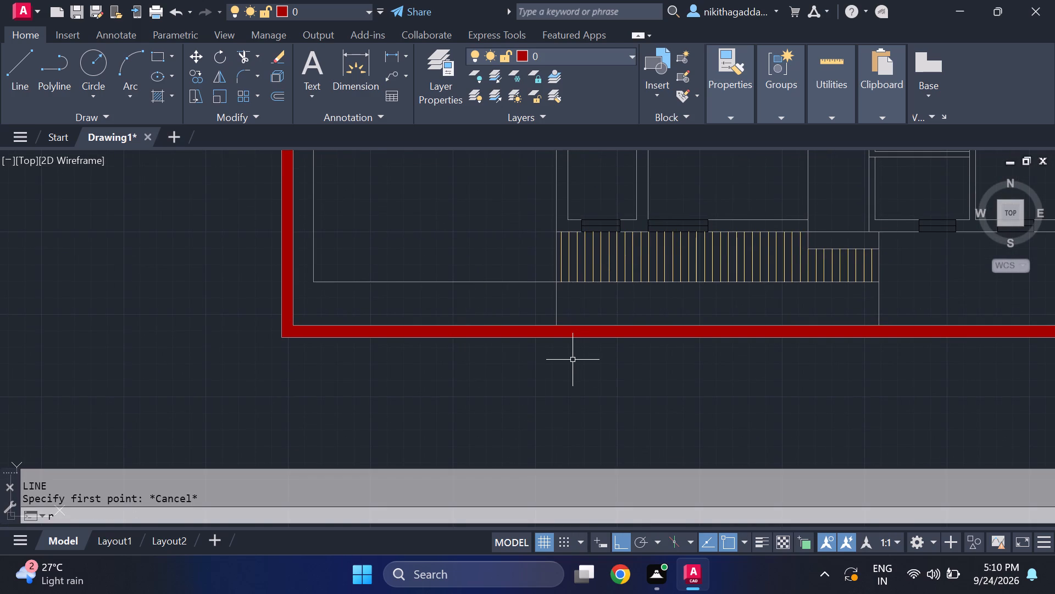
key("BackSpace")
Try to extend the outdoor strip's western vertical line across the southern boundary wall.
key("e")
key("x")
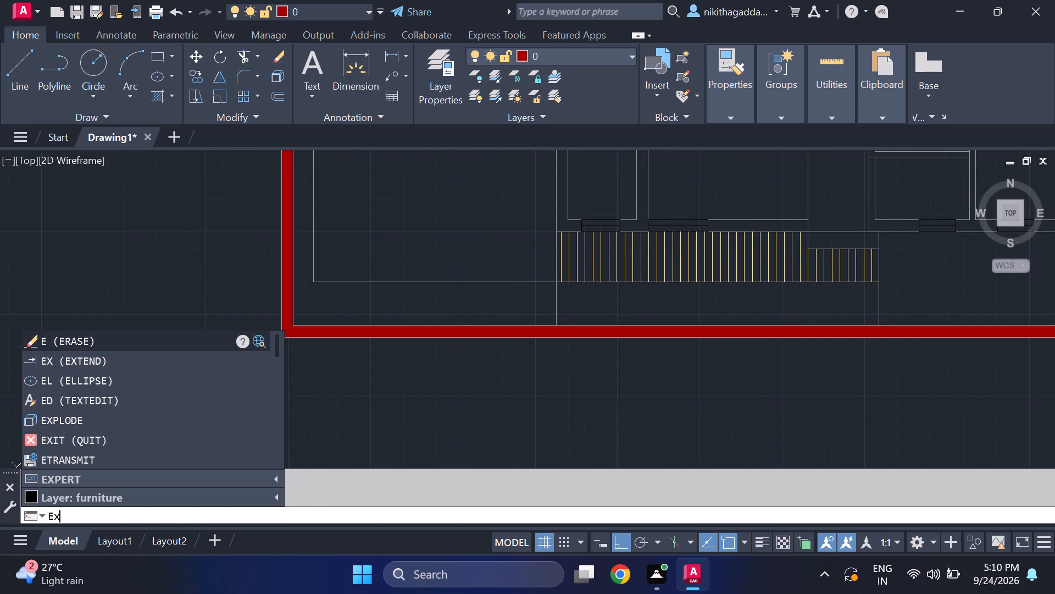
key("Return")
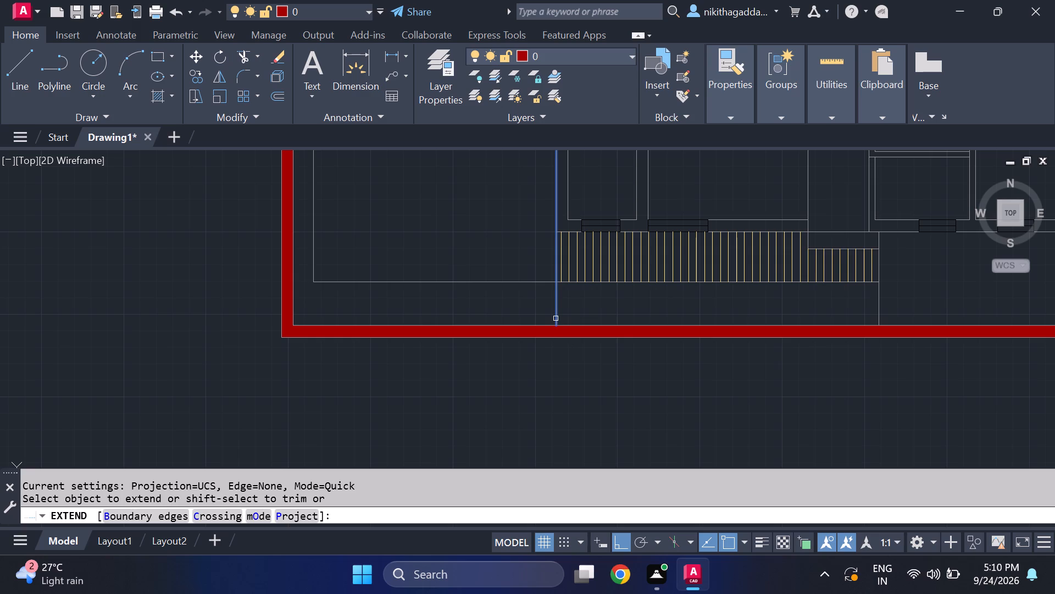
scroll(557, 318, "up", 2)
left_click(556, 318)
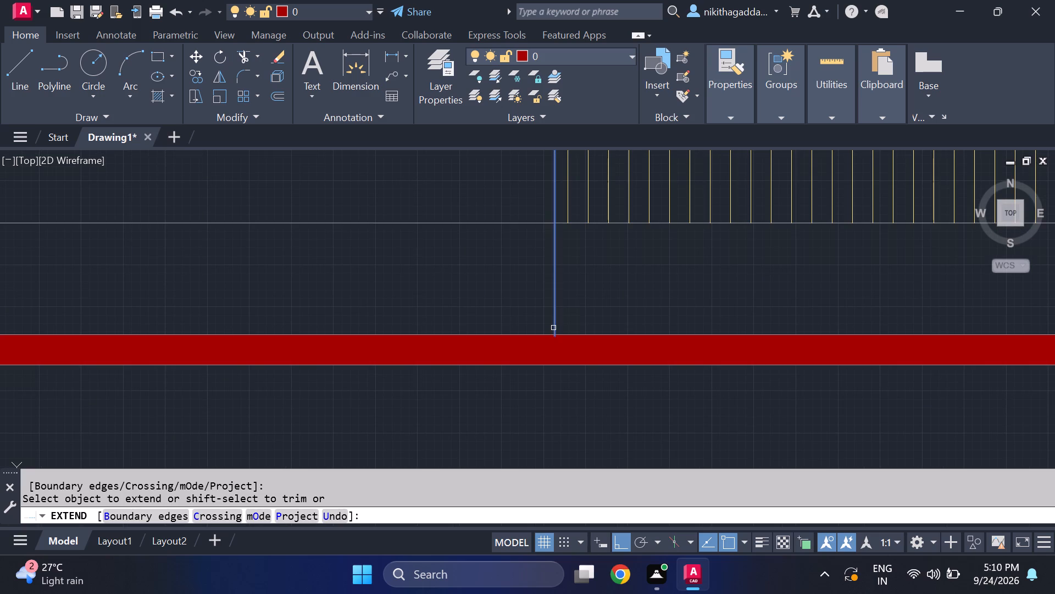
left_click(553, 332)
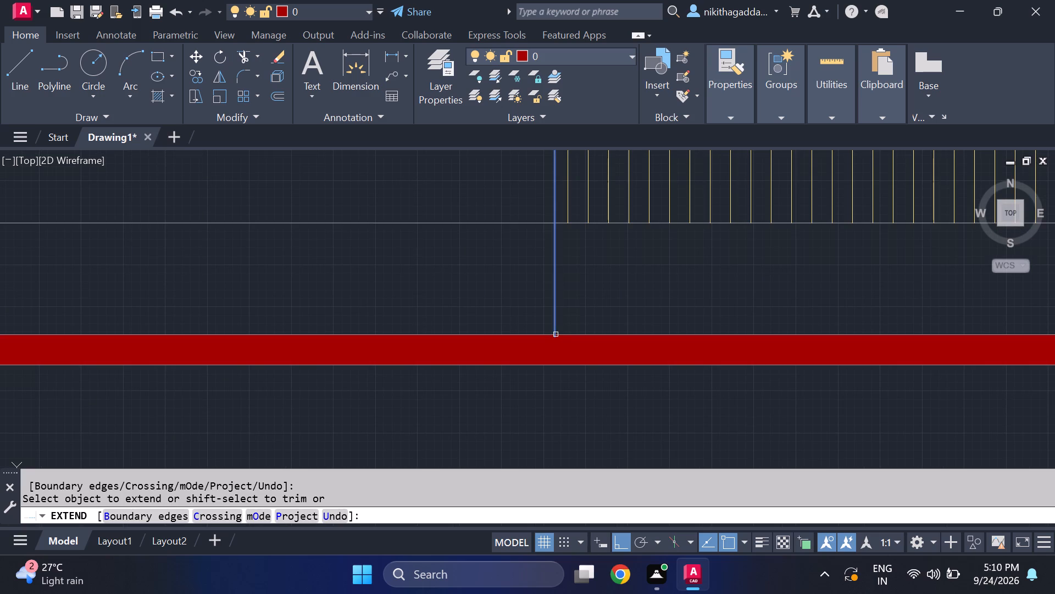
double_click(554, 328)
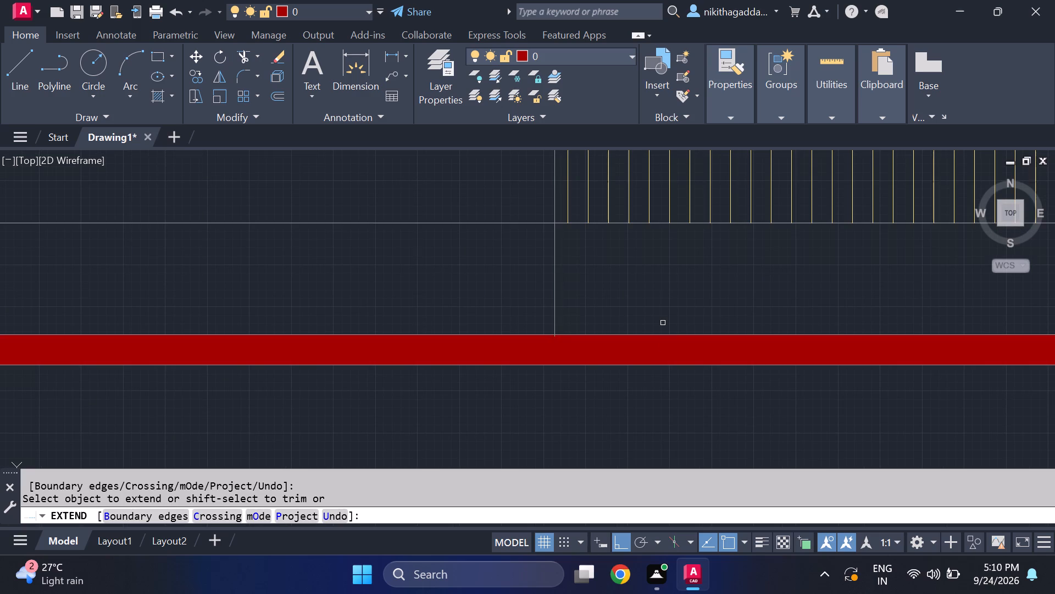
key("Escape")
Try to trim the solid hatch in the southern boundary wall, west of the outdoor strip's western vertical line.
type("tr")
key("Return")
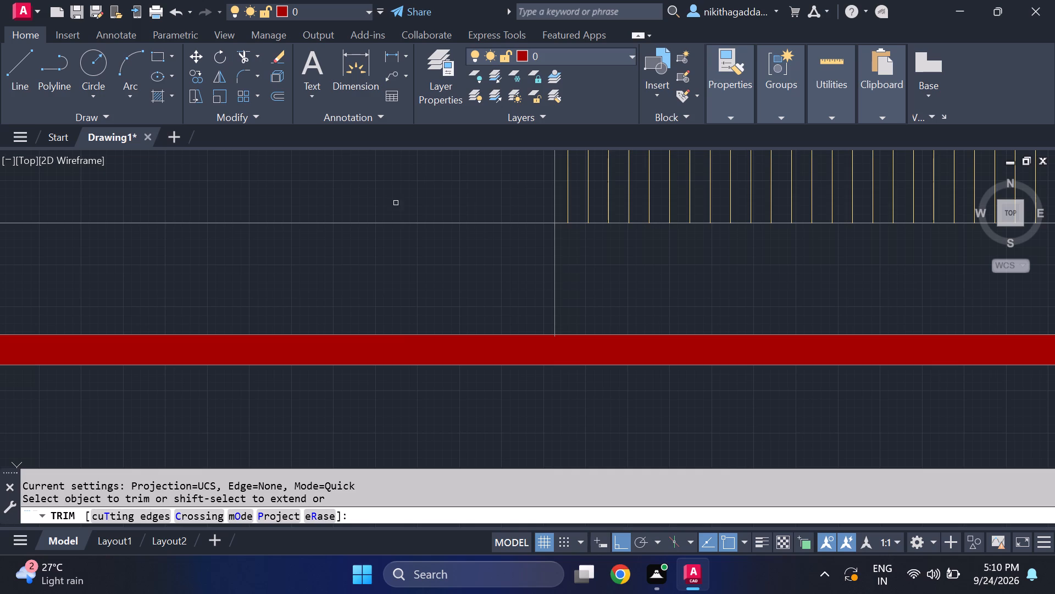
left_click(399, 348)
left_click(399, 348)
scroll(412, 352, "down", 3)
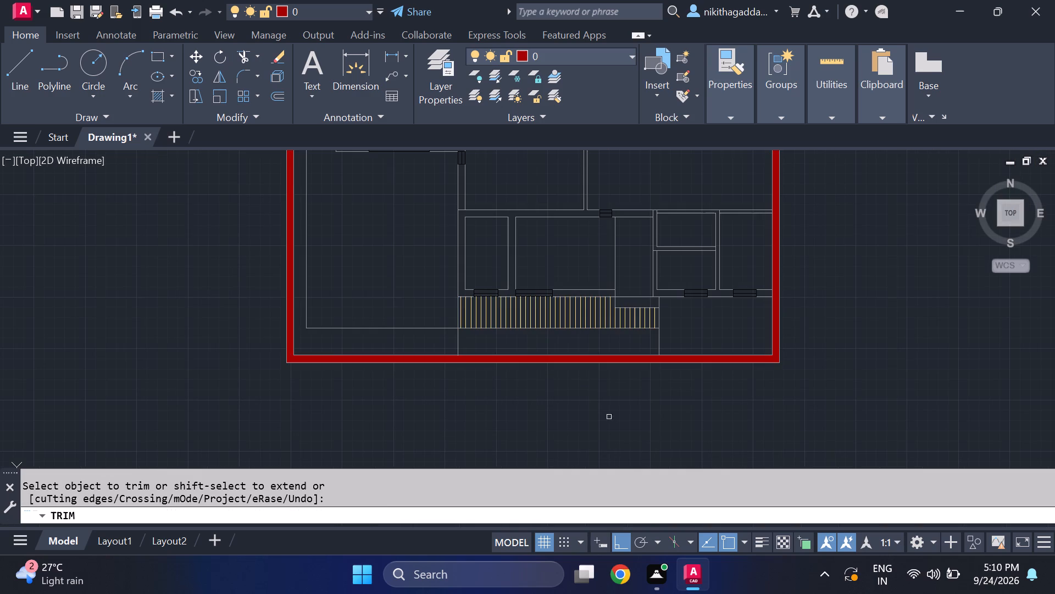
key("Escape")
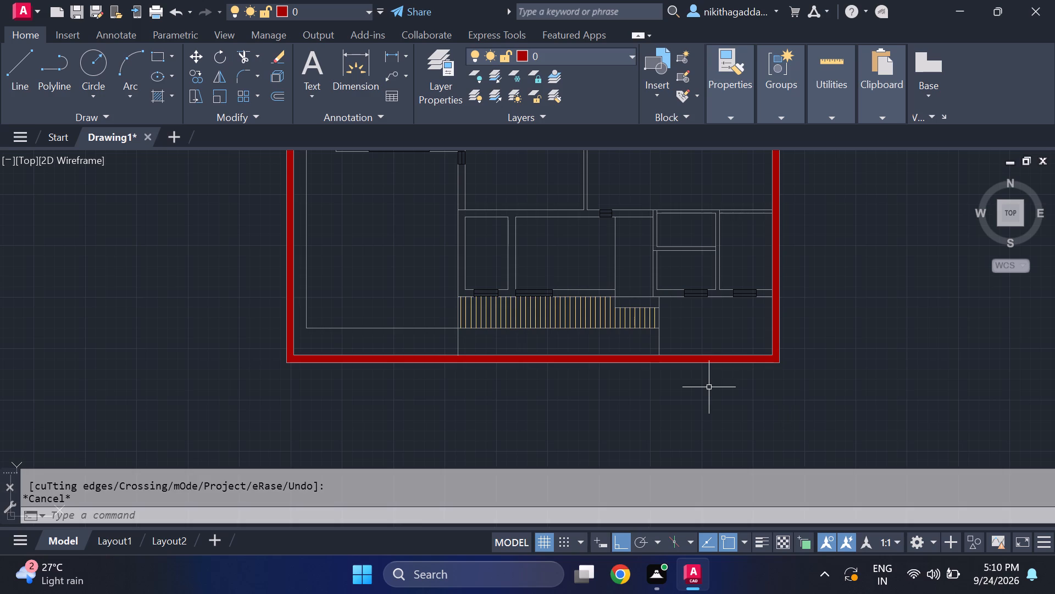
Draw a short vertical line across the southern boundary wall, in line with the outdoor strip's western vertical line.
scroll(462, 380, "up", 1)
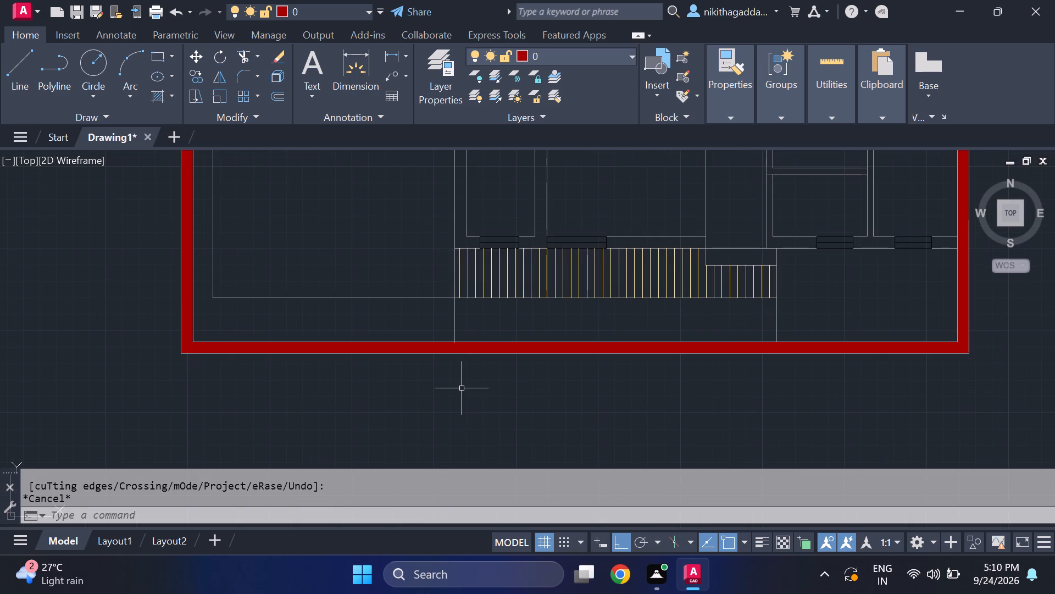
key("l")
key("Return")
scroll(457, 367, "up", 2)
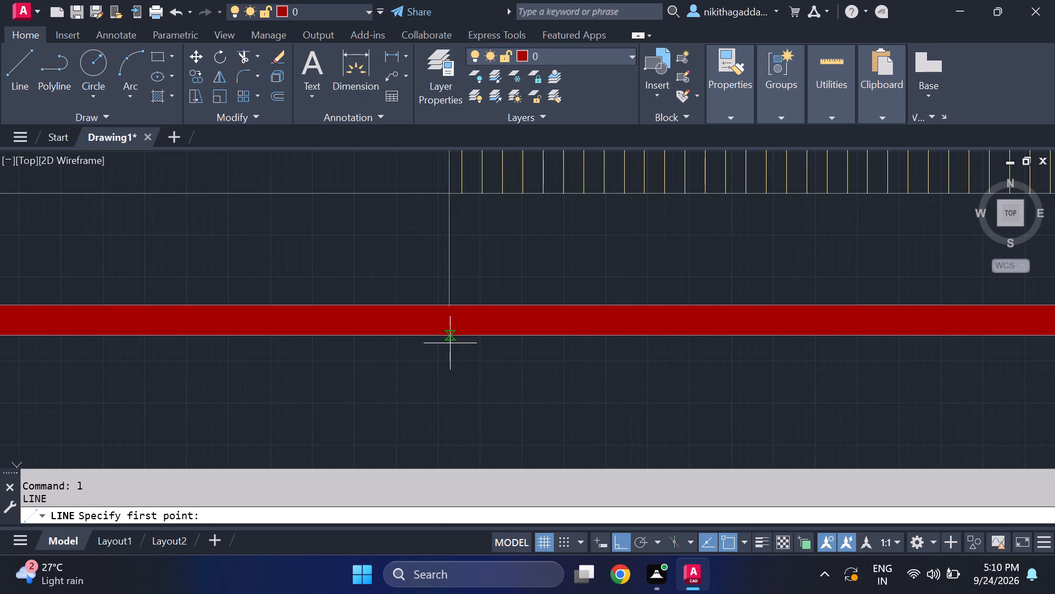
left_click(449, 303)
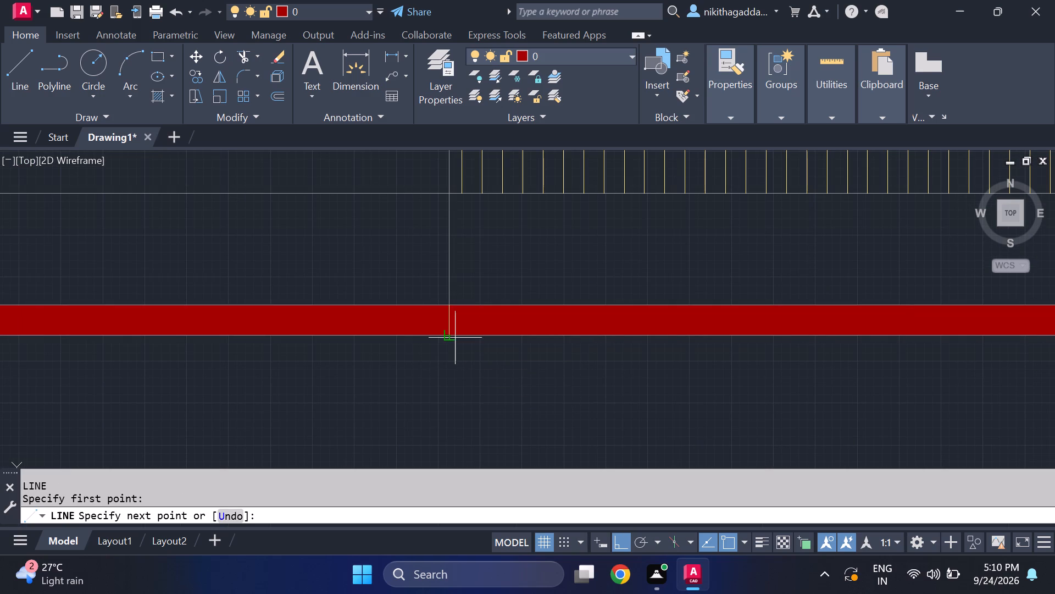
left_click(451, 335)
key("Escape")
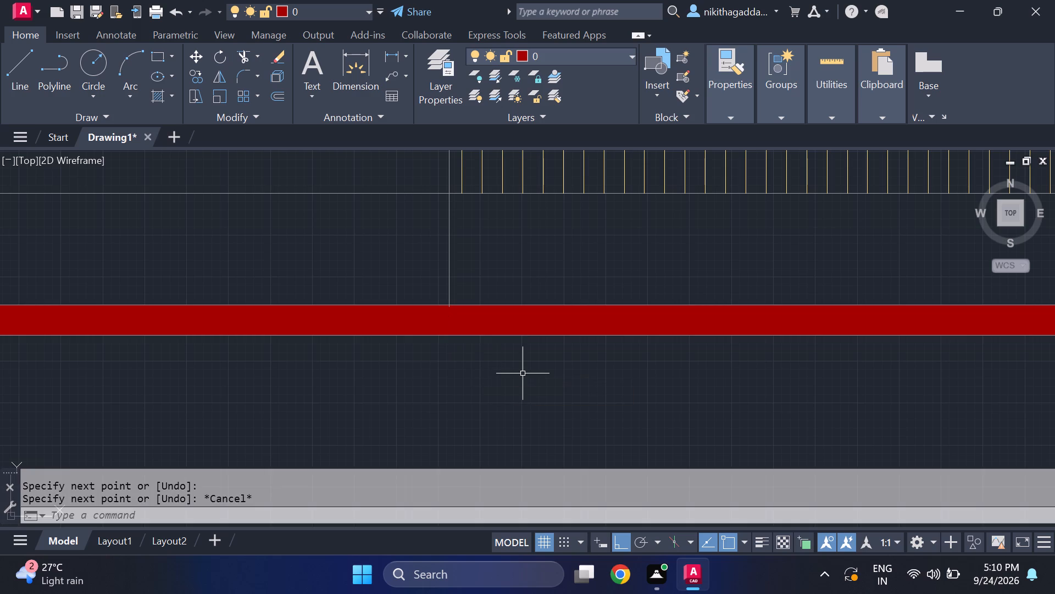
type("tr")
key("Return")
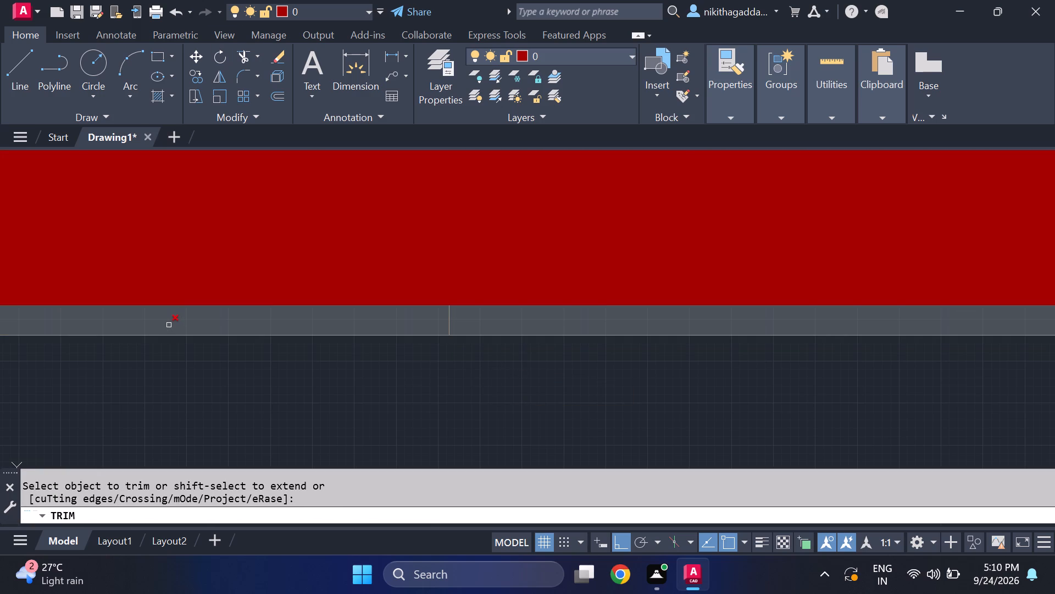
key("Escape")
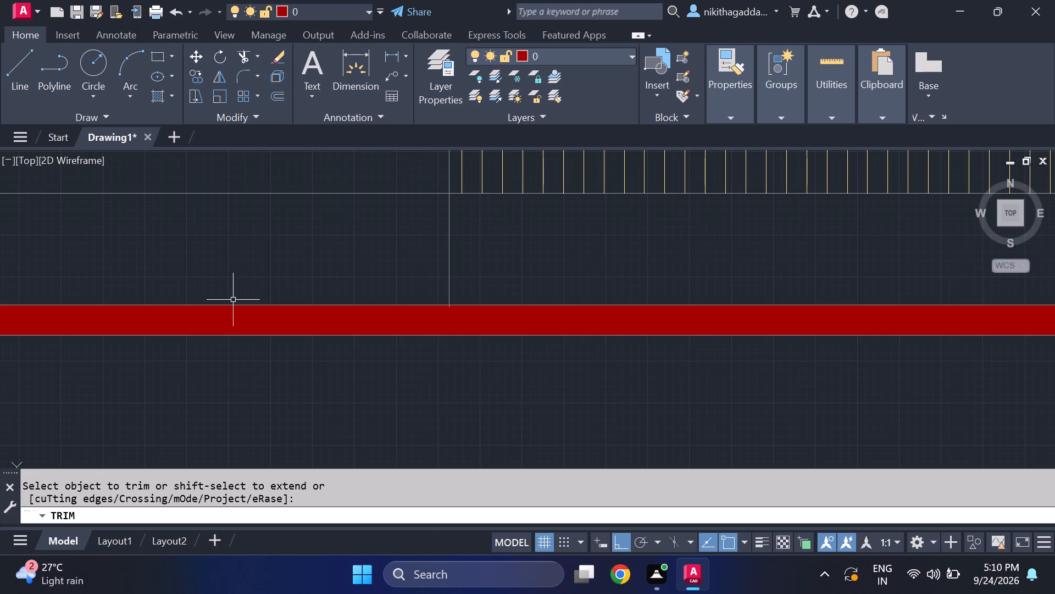
Delete the solid hatch from the outer boundary wall.
left_click(236, 331)
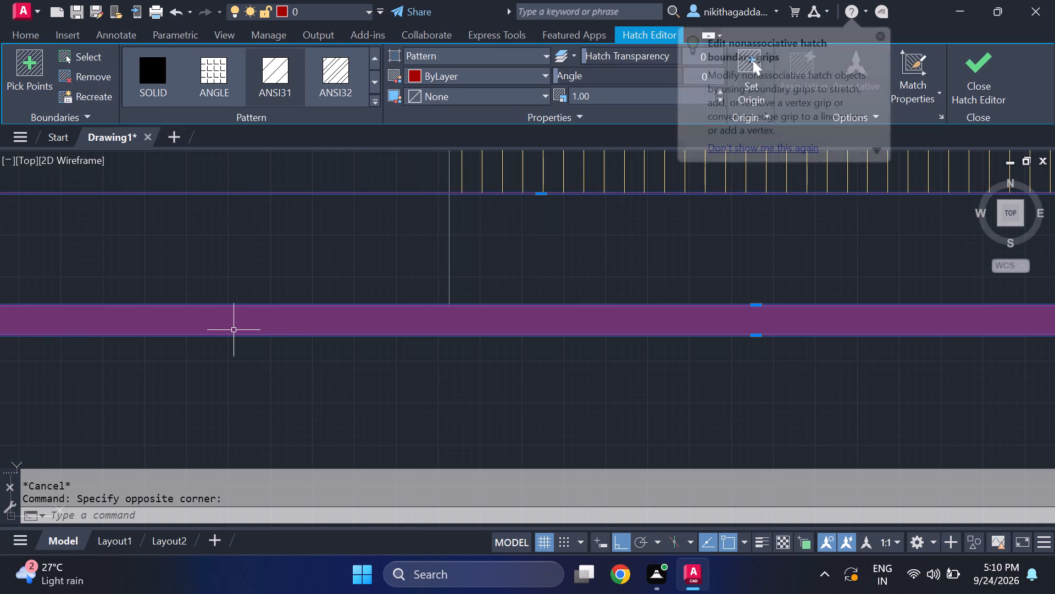
key("Delete")
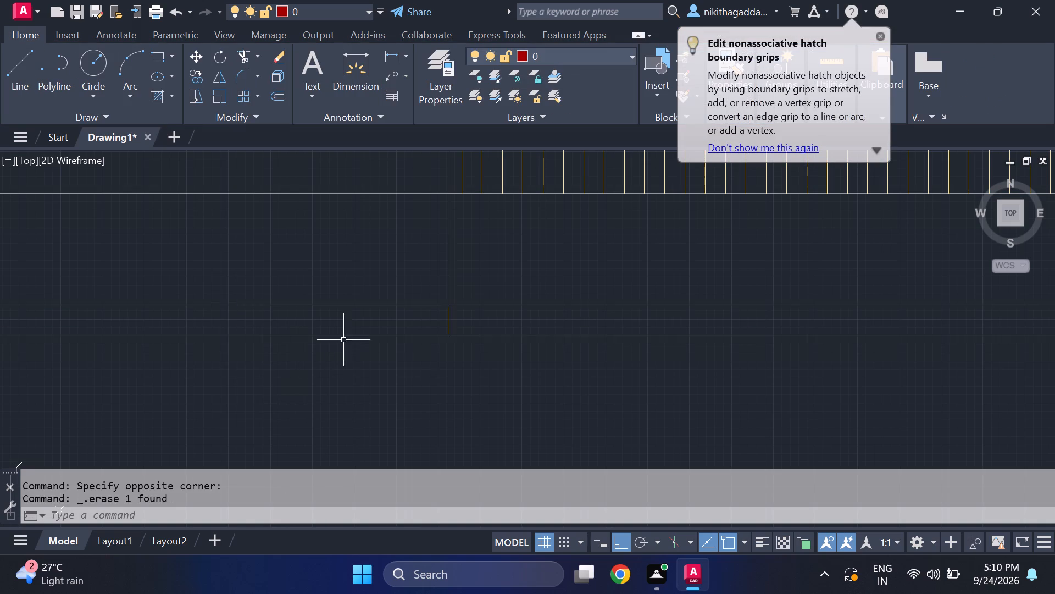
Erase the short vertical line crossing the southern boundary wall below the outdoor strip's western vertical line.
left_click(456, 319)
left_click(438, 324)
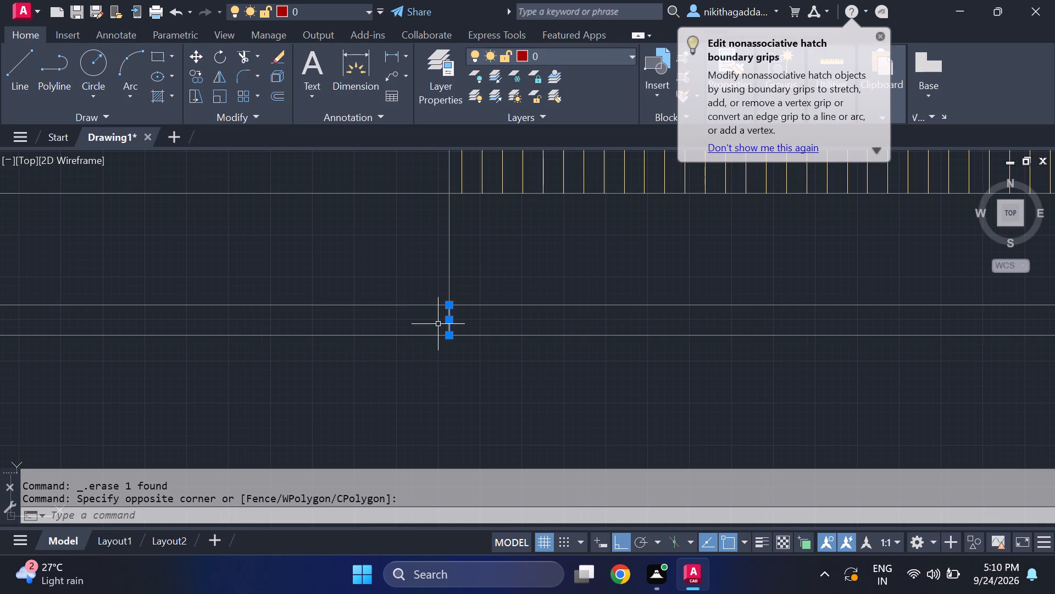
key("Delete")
Extend the outdoor strip's western vertical line across the southern boundary wall to its outer edge.
type("ex")
key("Return")
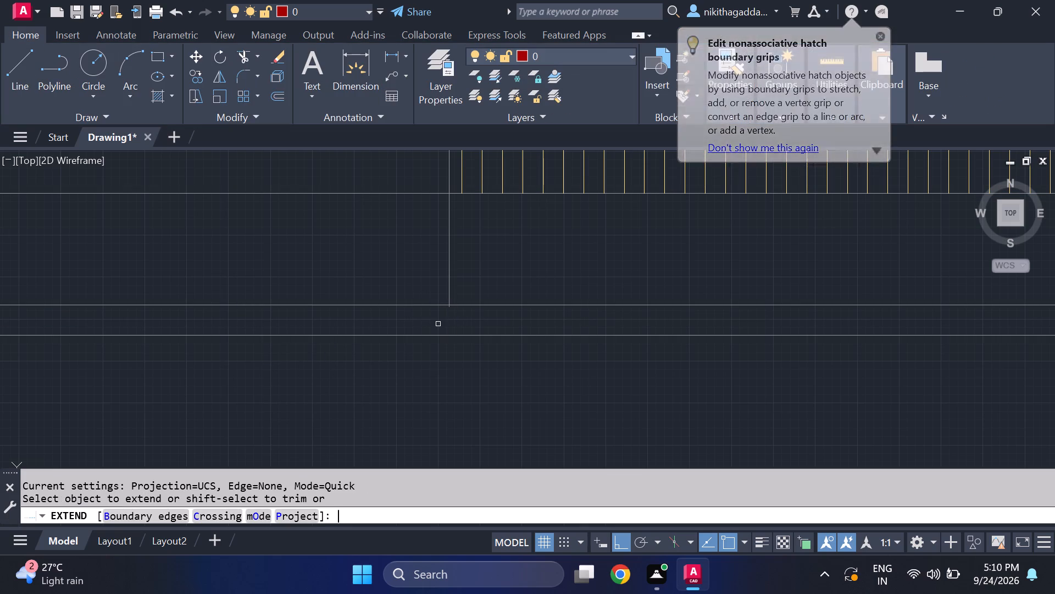
left_click(449, 258)
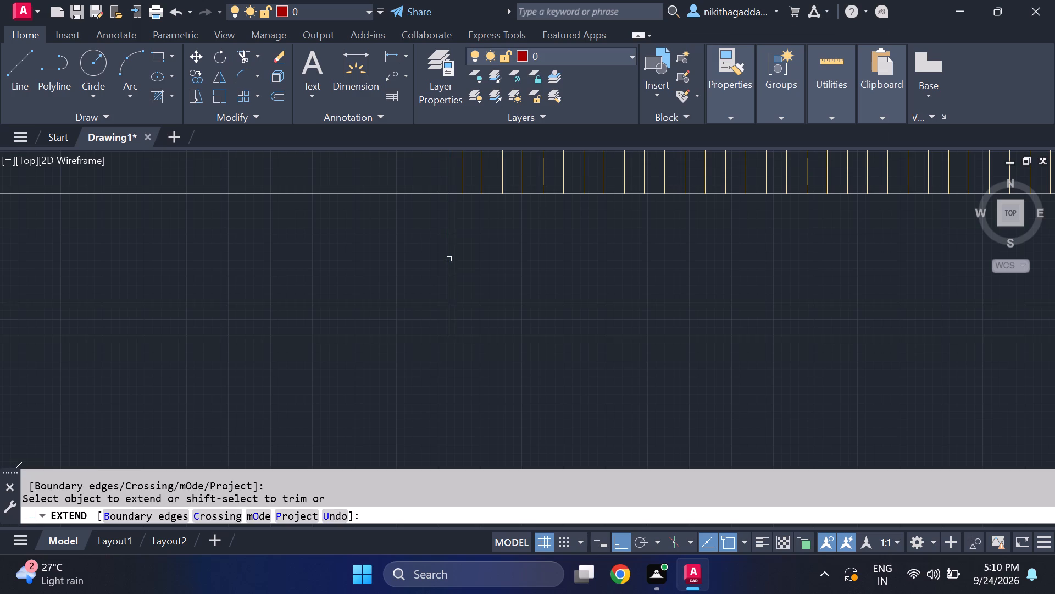
scroll(501, 379, "down", 2)
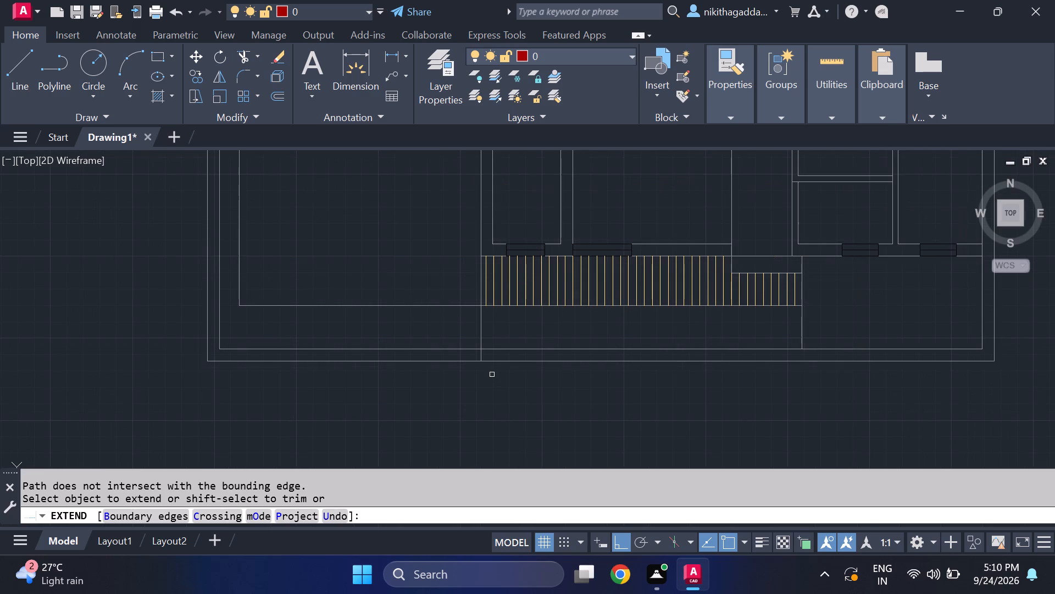
key("Escape")
Extend the western boundary wall's inner line south to the outer edge of the southern boundary wall.
type("ex")
key("Return")
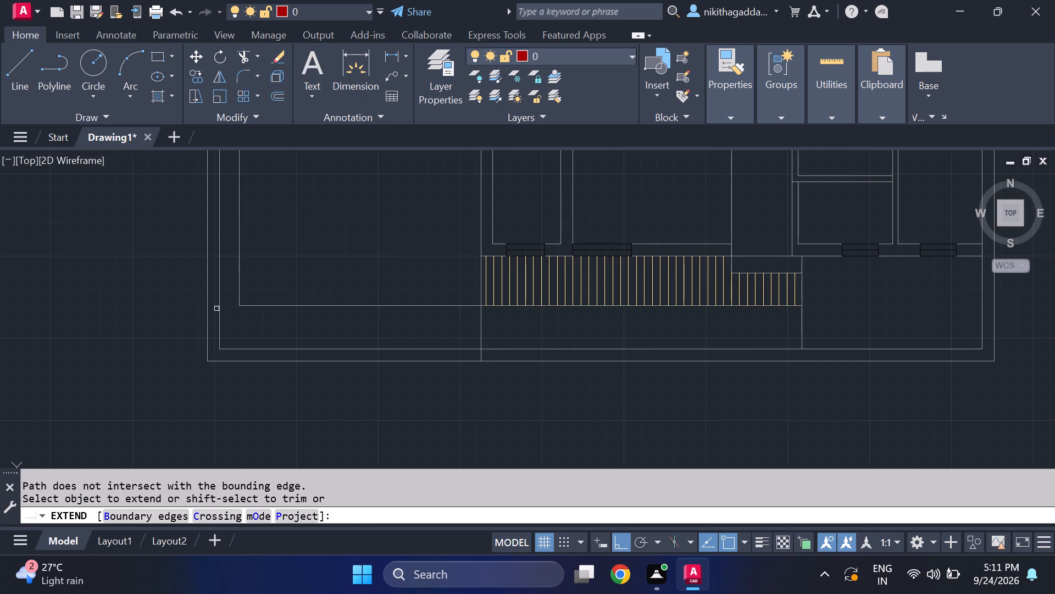
left_click(219, 317)
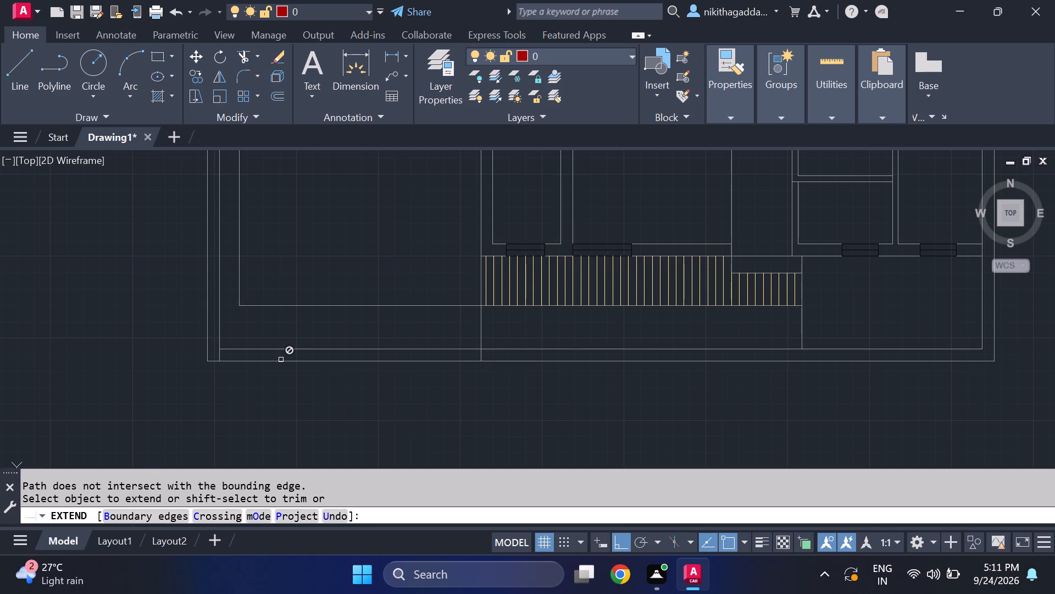
key("Escape")
Trim away the southern boundary wall's inner line west of the outdoor strip's western vertical line.
type("tr")
key("Return")
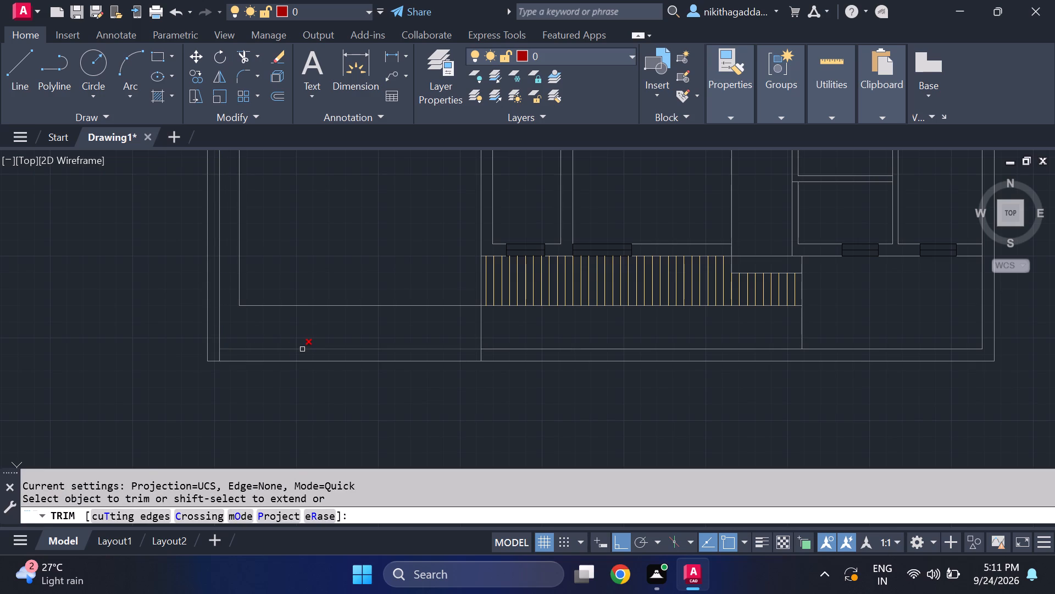
left_click(302, 349)
Examine the southern boundary wall around the outdoor strip and the outline of the whole plan, and end the trim.
scroll(410, 410, "down", 3)
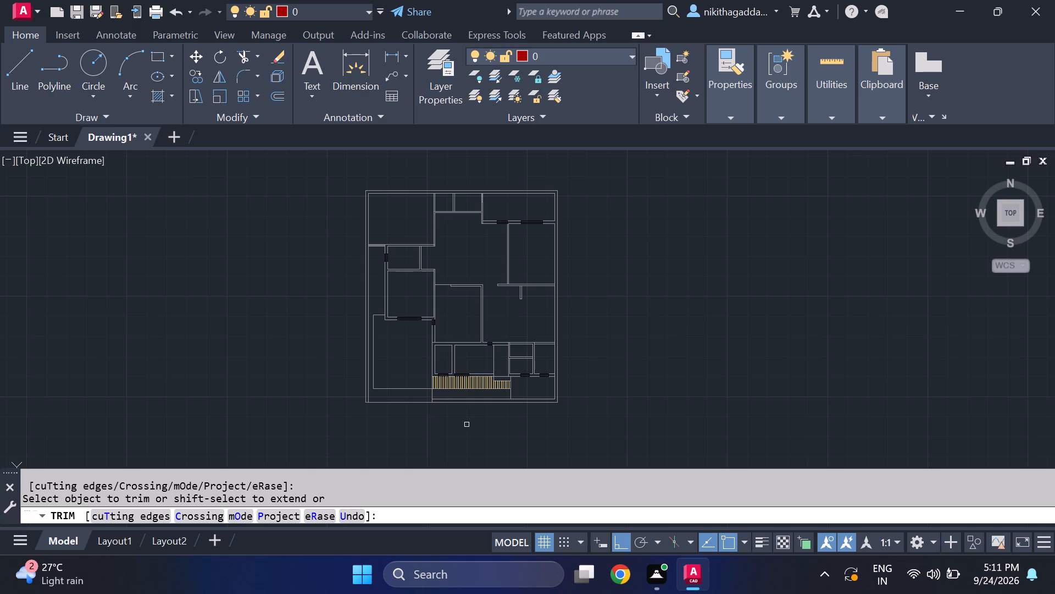
scroll(469, 425, "down", 1)
scroll(485, 428, "up", 2)
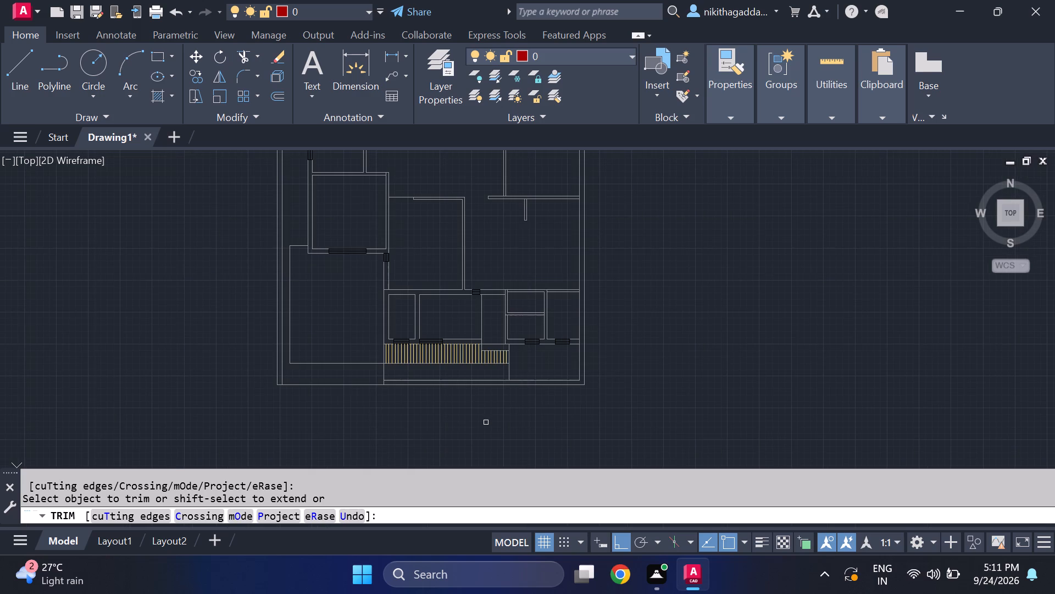
scroll(494, 393, "up", 1)
scroll(461, 335, "up", 3)
scroll(537, 356, "down", 1)
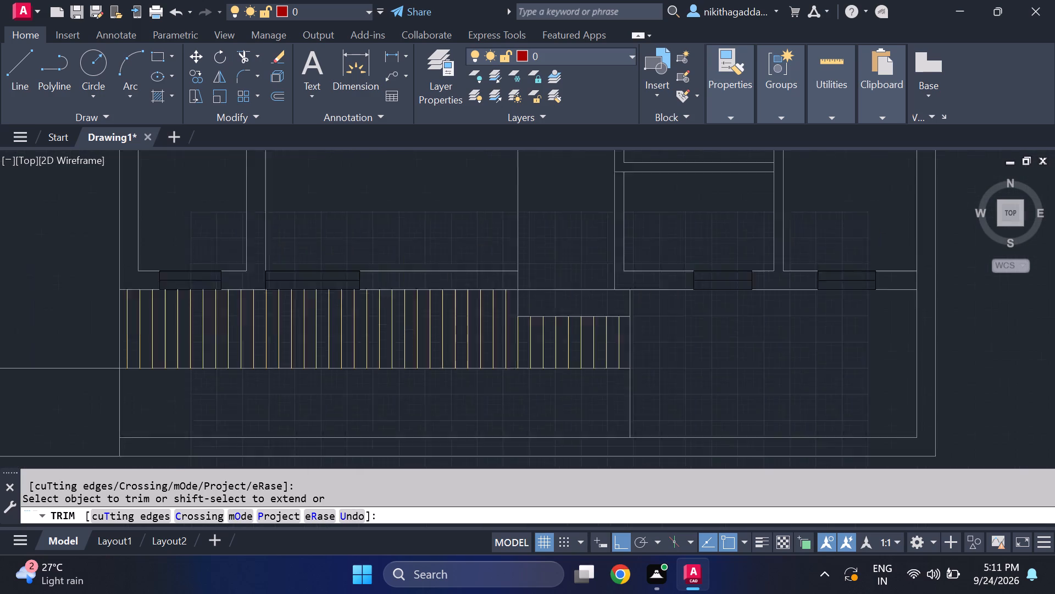
scroll(537, 356, "down", 2)
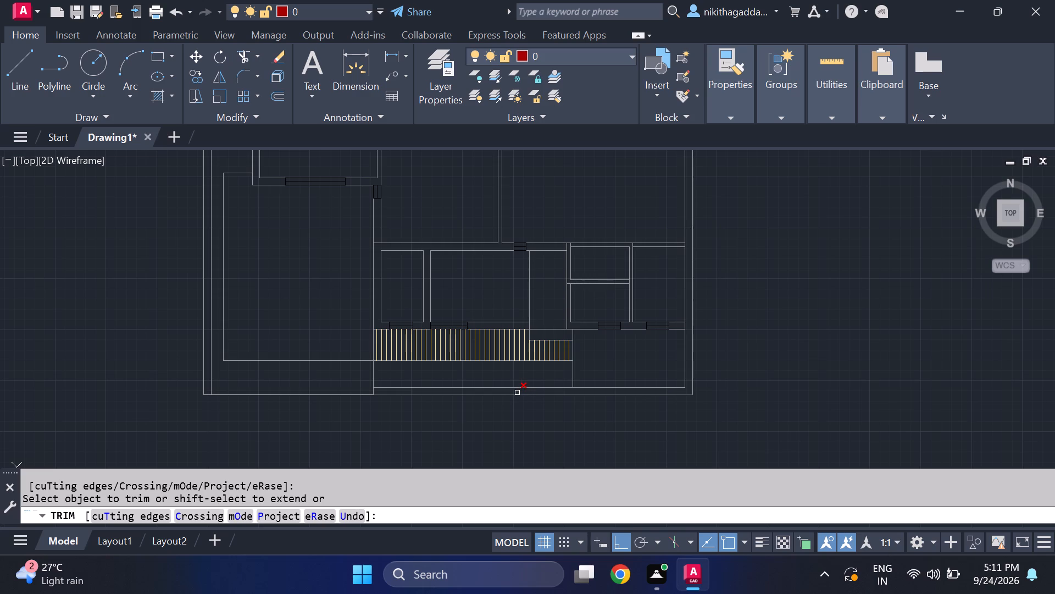
scroll(520, 394, "down", 1)
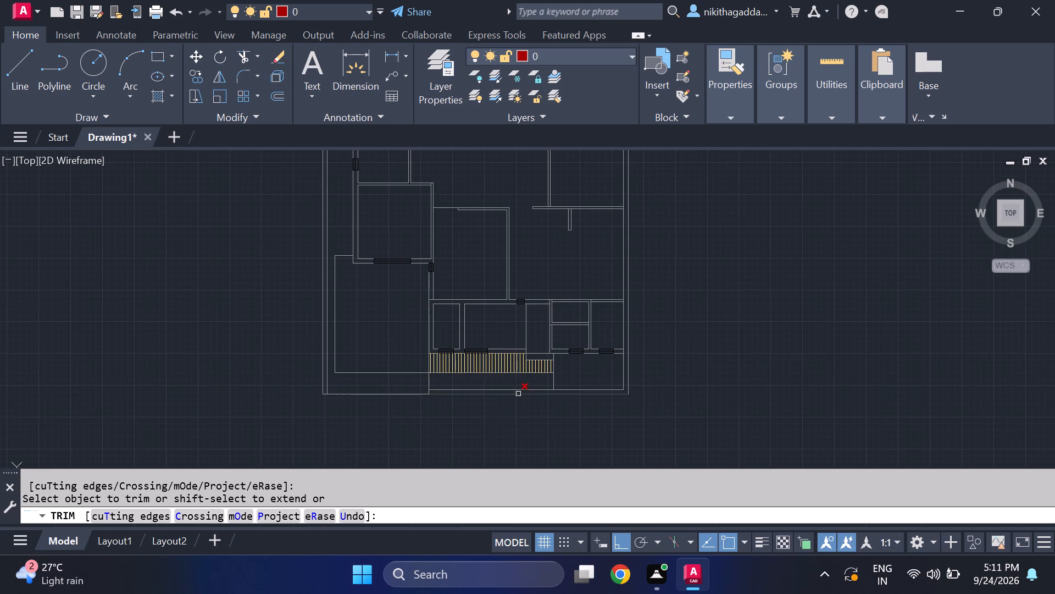
scroll(518, 394, "up", 1)
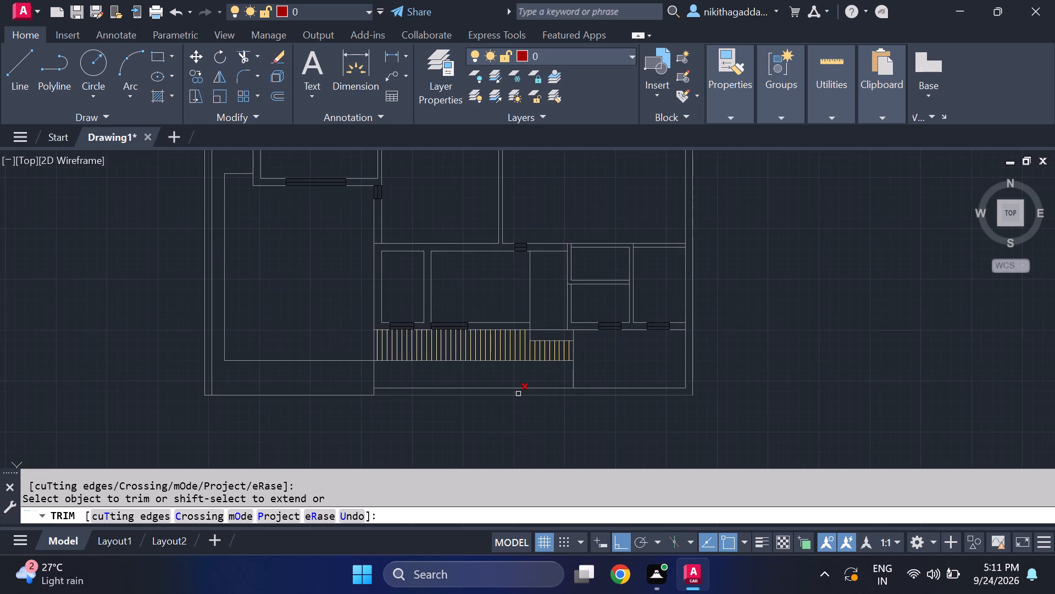
scroll(535, 391, "down", 2)
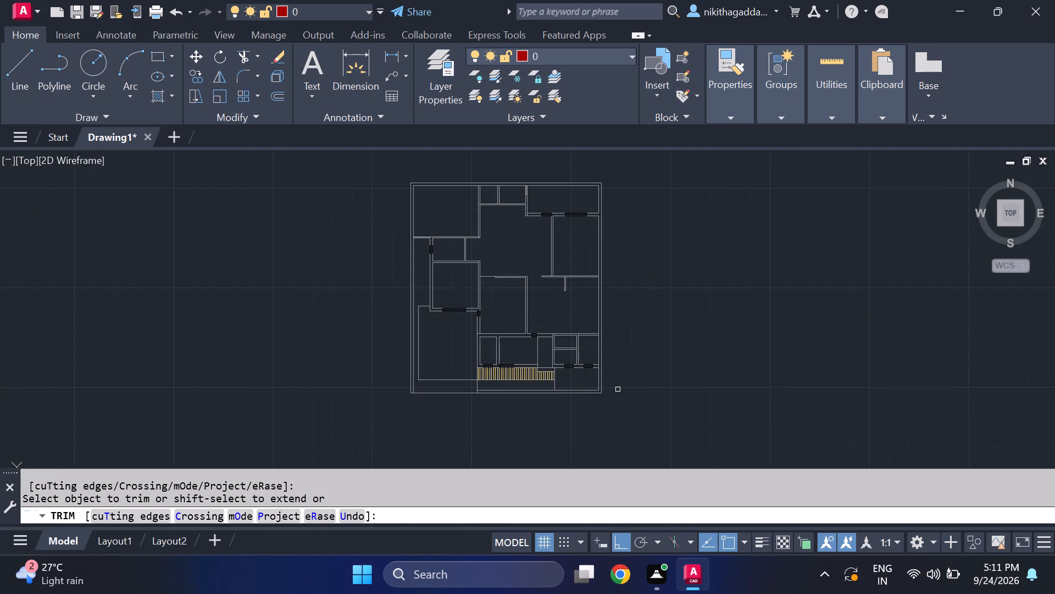
key("Escape")
Hatch the outer boundary wall with a solid ByLayer fill, leaving out the southern opening west of the outdoor strip.
type("hatch")
key("Return")
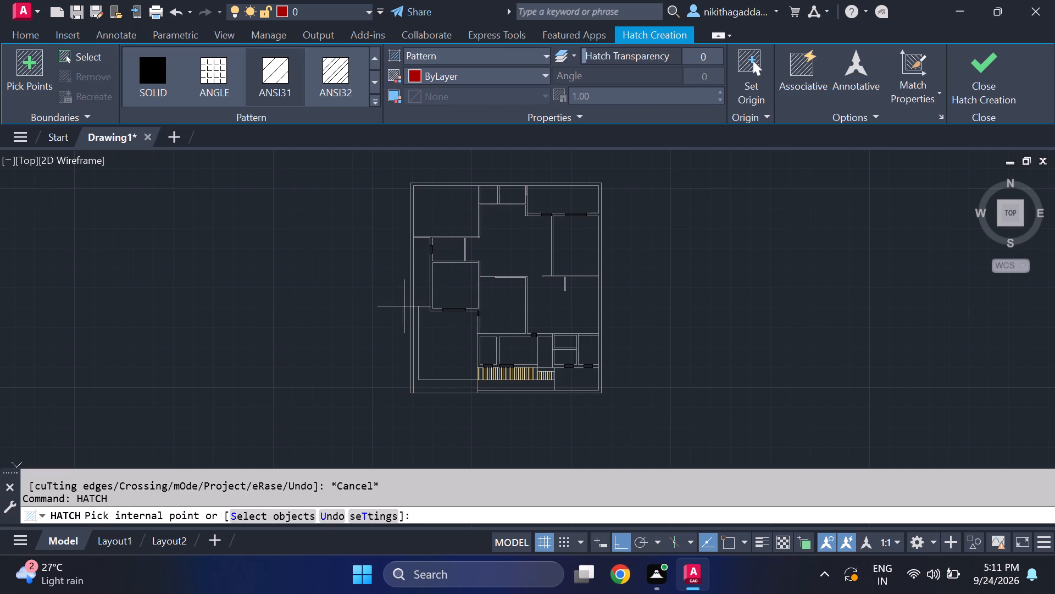
scroll(404, 306, "up", 1)
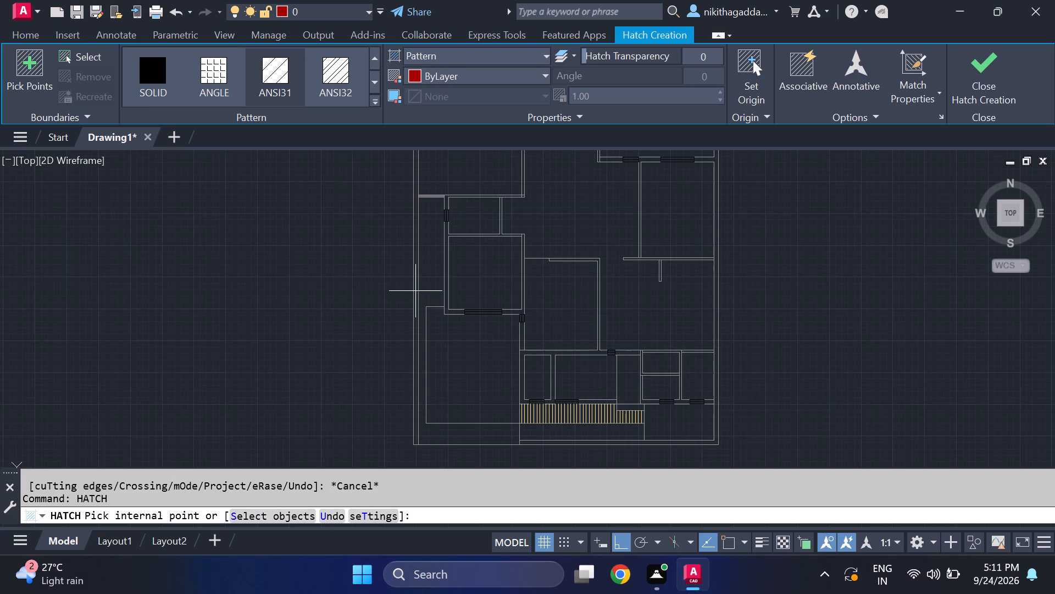
left_click(415, 291)
middle_click_drag(742, 335, 724, 389)
middle_click_drag(652, 336, 657, 371)
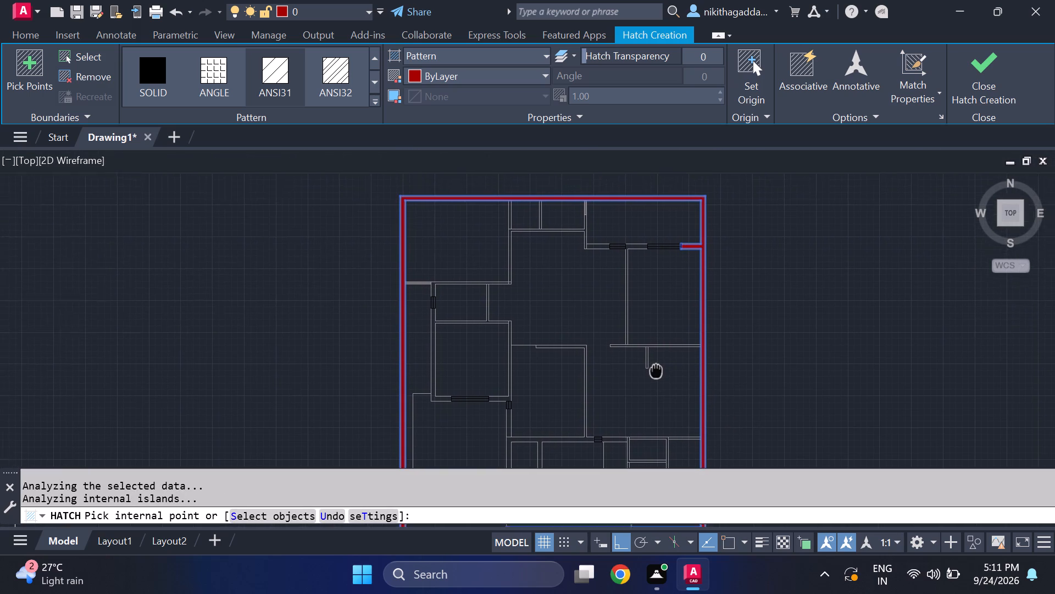
middle_click_drag(657, 371, 536, 327)
middle_click_drag(535, 329, 530, 331)
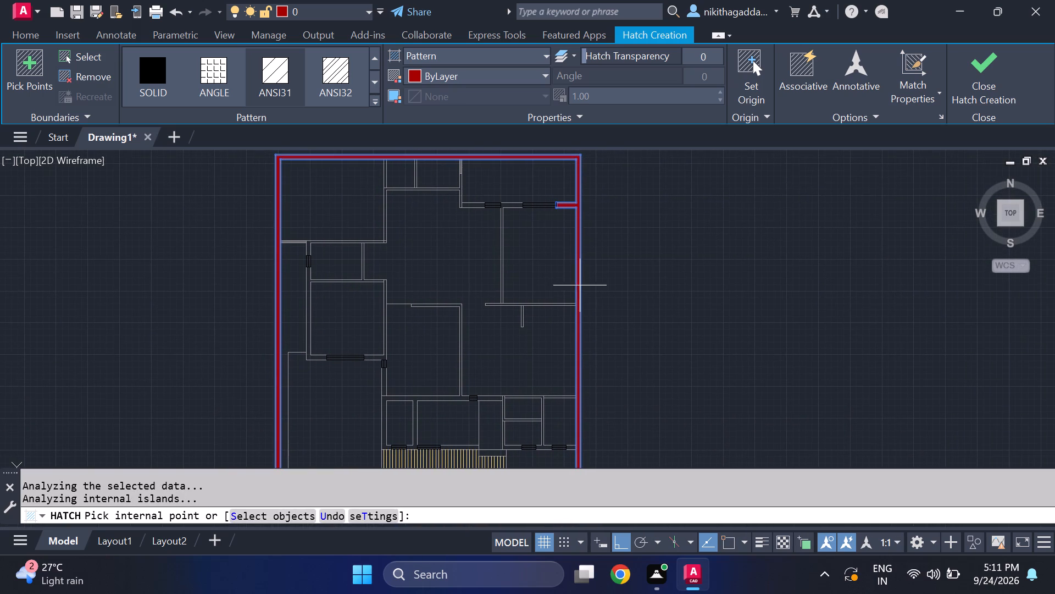
left_click(973, 70)
Set the current object color to ByLayer.
scroll(615, 364, "down", 1)
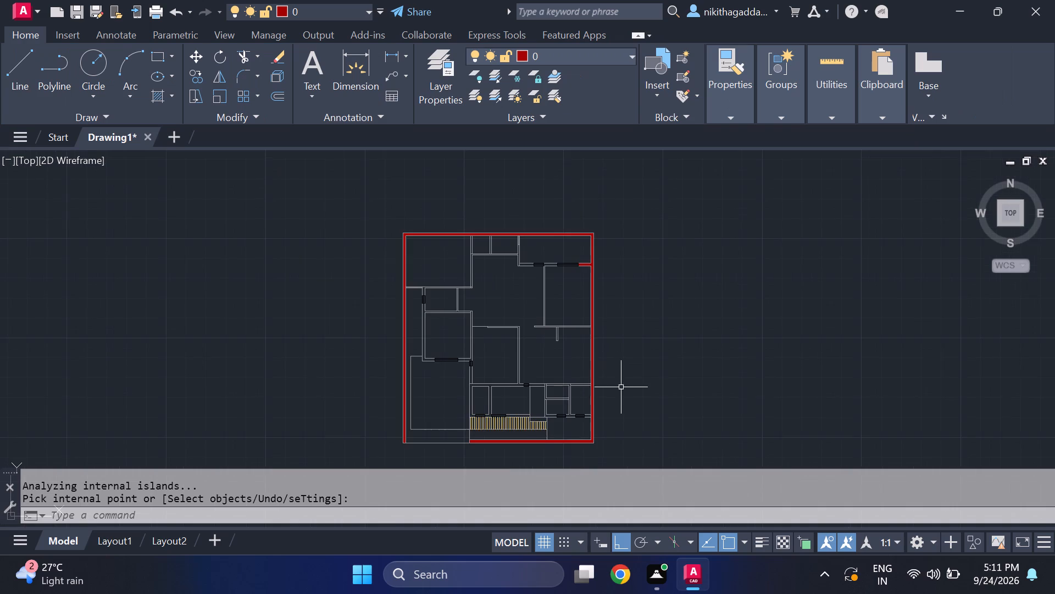
middle_click_drag(621, 391, 590, 349)
middle_click(581, 366)
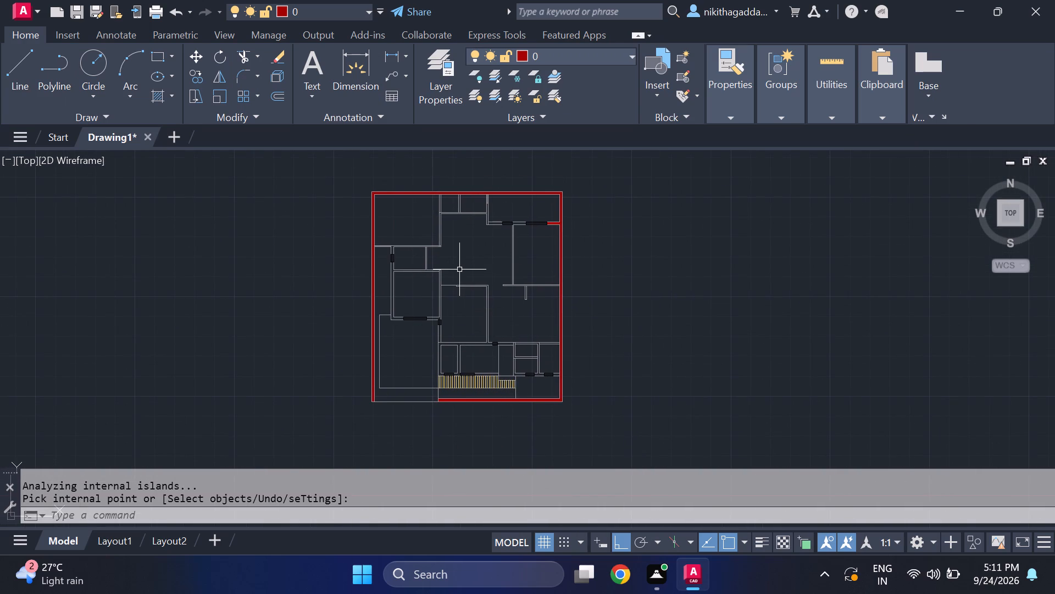
scroll(459, 268, "up", 1)
middle_click_drag(475, 304, 480, 358)
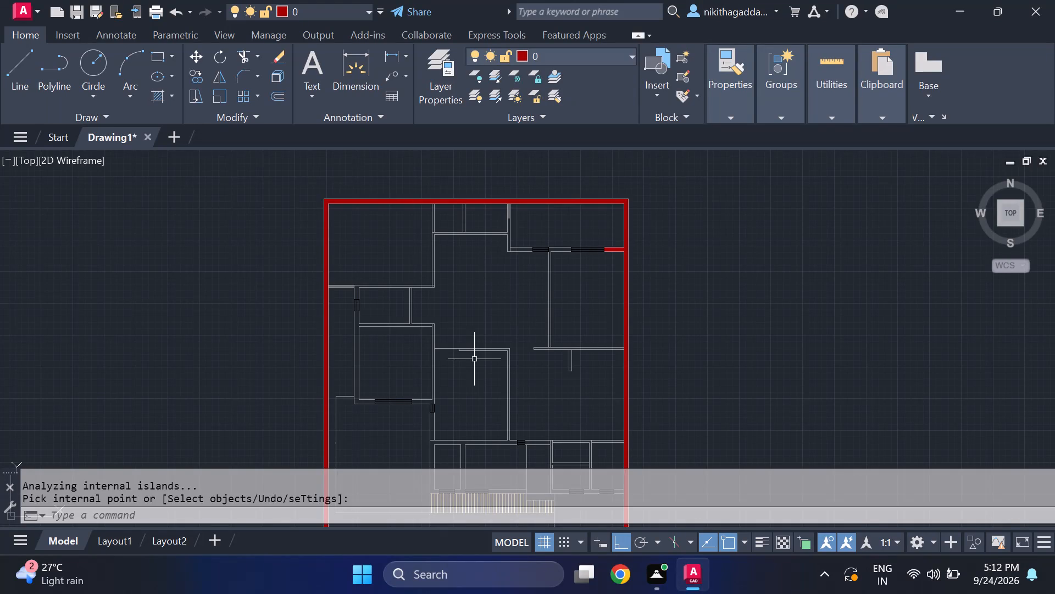
type("color")
key("Return")
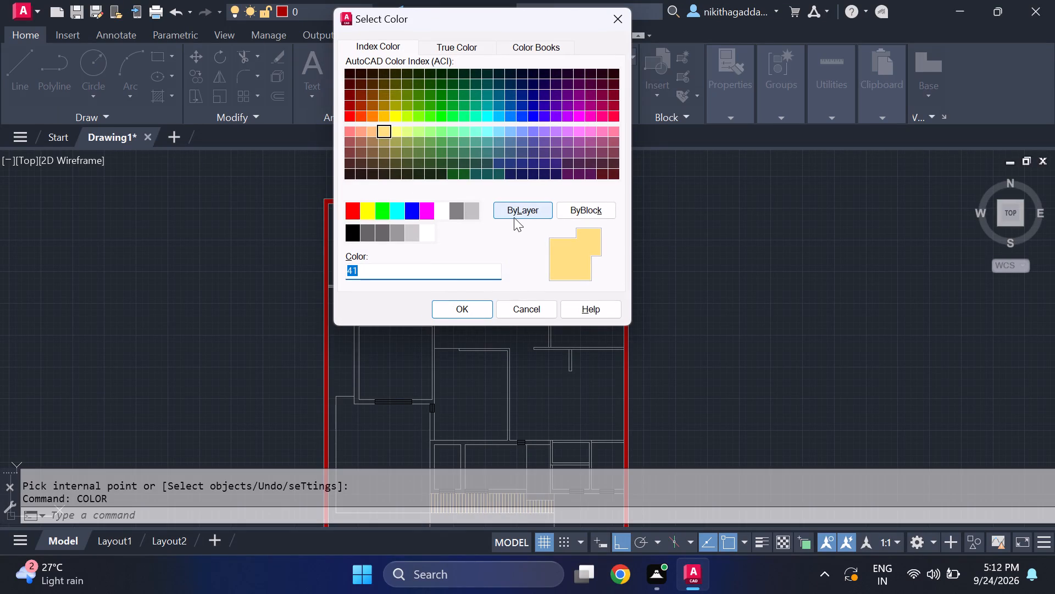
left_click(514, 217)
left_click(483, 310)
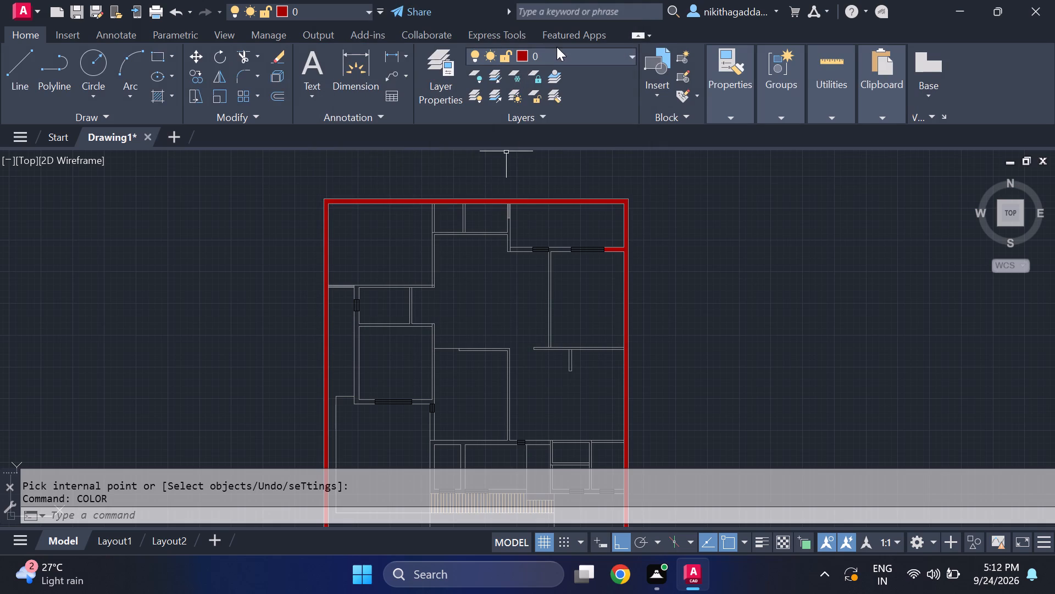
Make the furniture layer current.
left_click(565, 52)
left_click(542, 101)
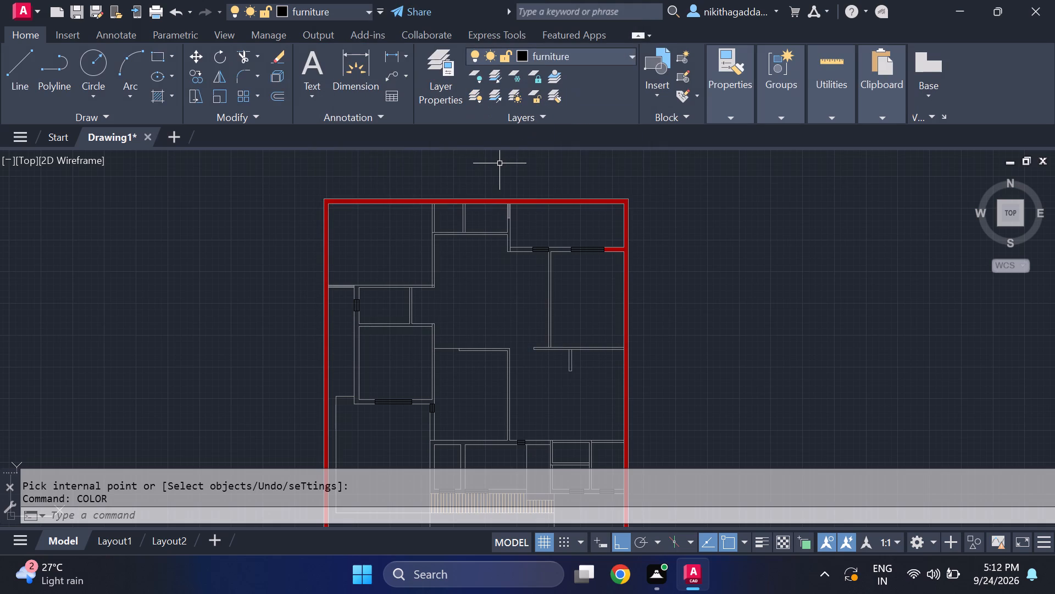
Open the tool palettes.
type("tp")
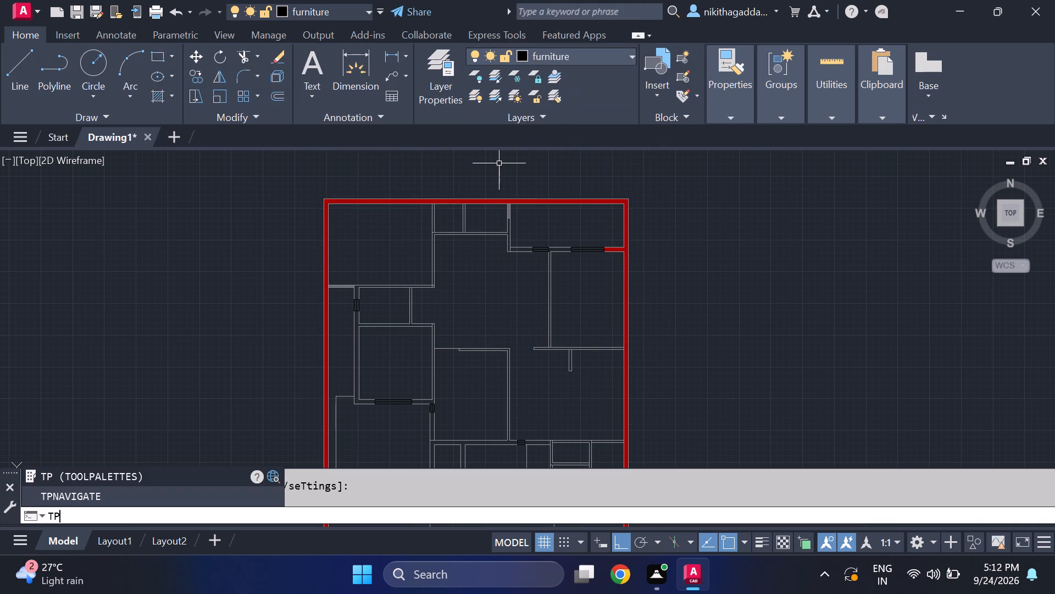
key("Return")
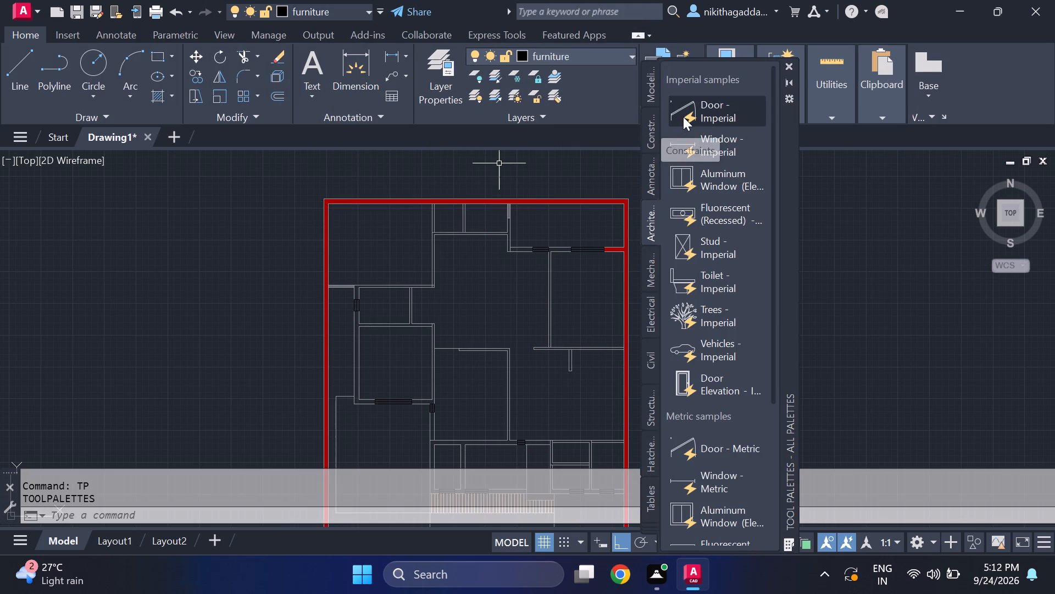
Insert the Door - Imperial block in the empty space northeast of the plan and close the tool palettes.
left_click_drag(683, 117, 264, 261)
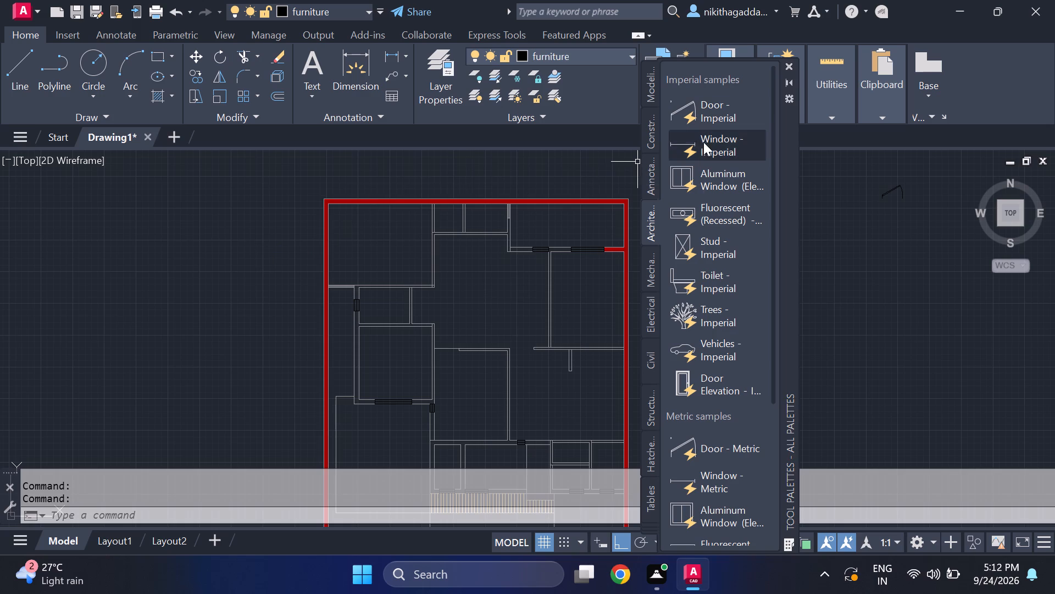
left_click(790, 63)
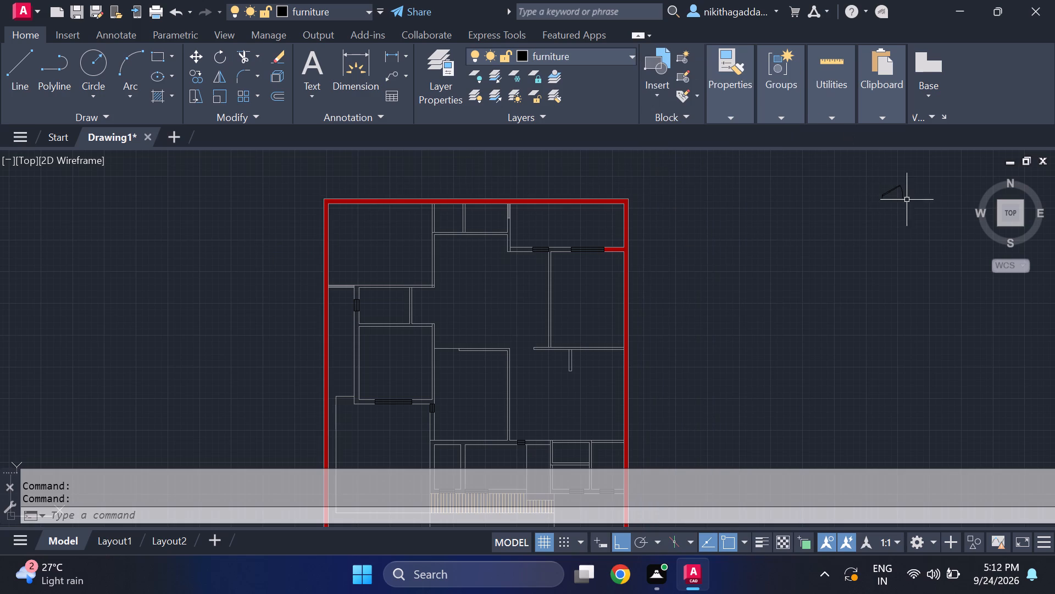
Set the inserted door block's opening angle to Open 90º.
scroll(910, 195, "up", 2)
left_click_drag(920, 175, 899, 180)
left_click(787, 223)
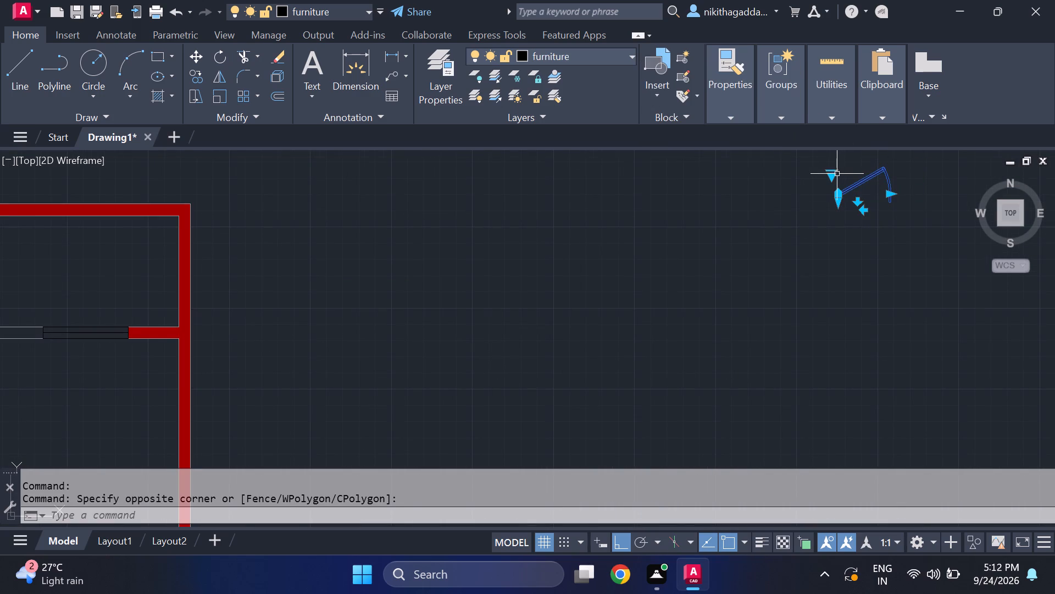
left_click(837, 173)
left_click(831, 182)
left_click(831, 178)
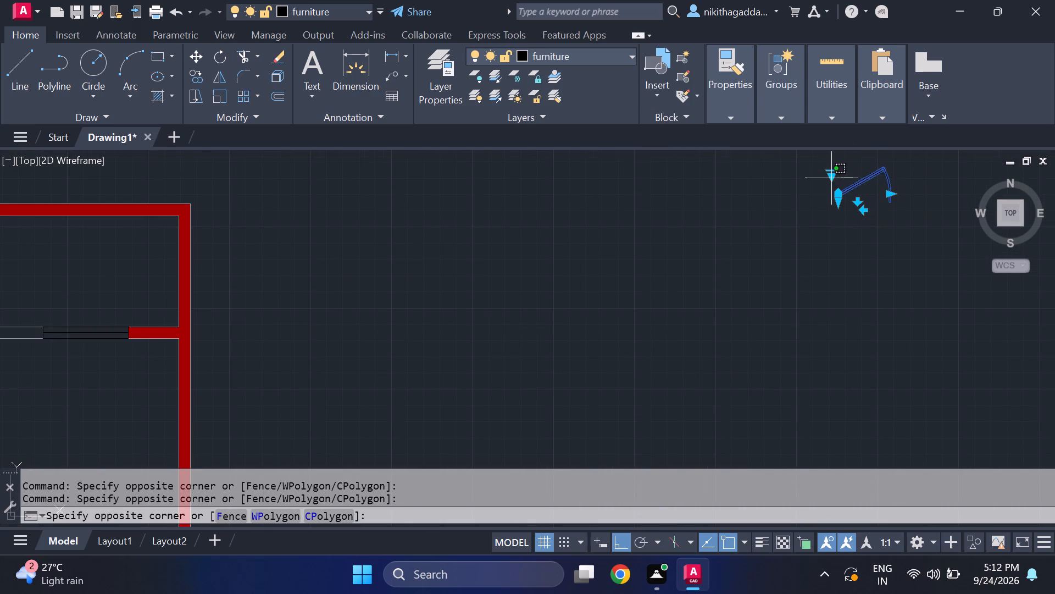
left_click(803, 188)
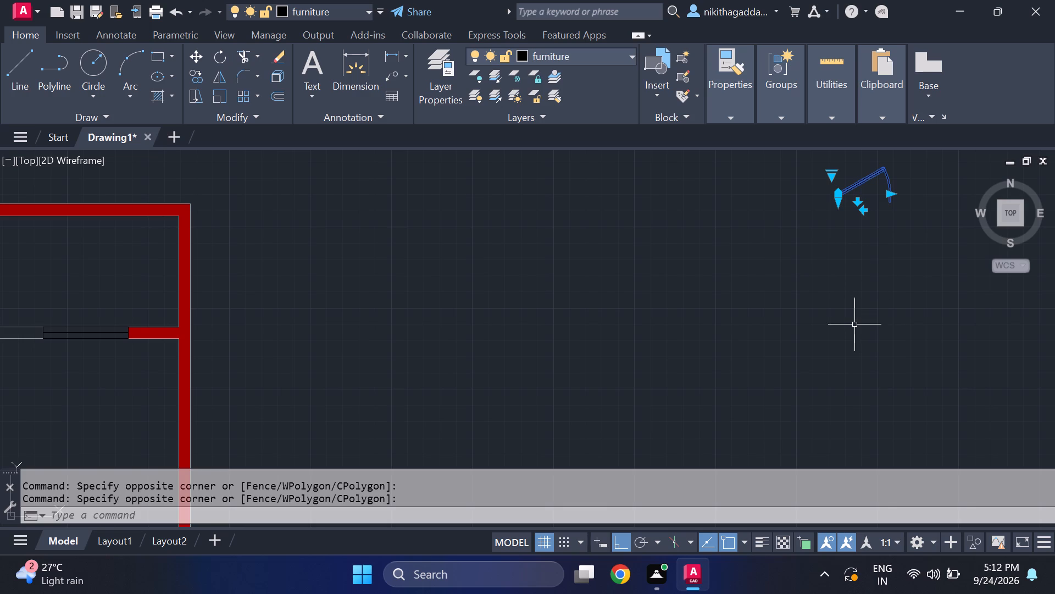
left_click(831, 174)
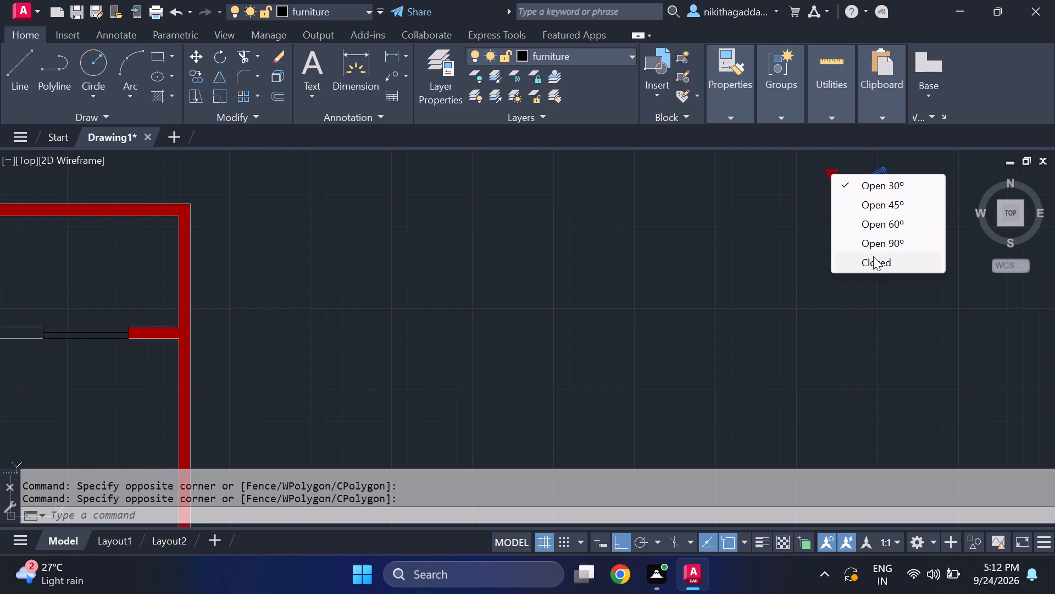
left_click(876, 248)
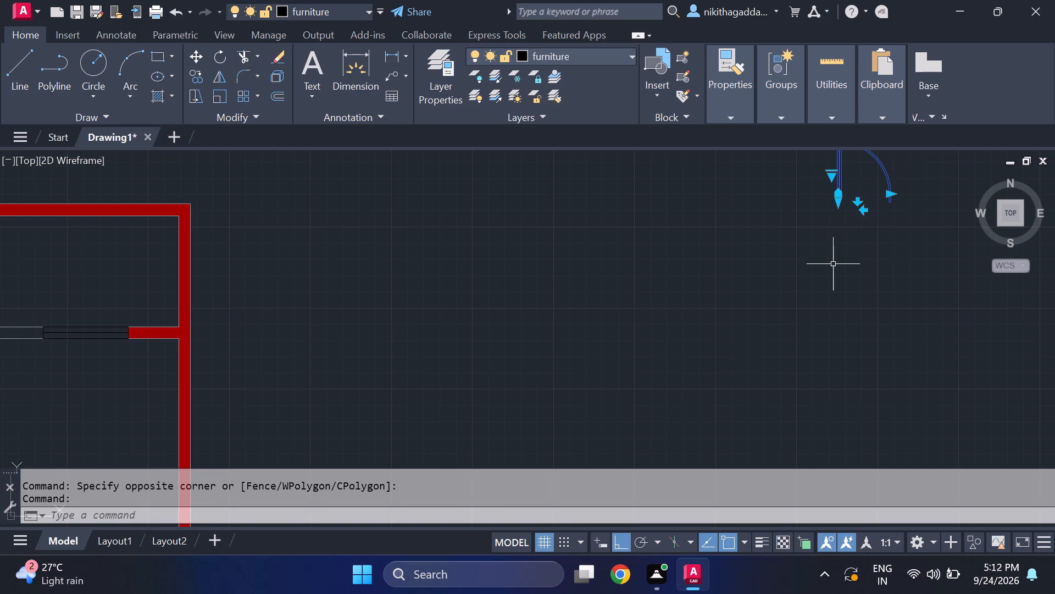
key("Escape")
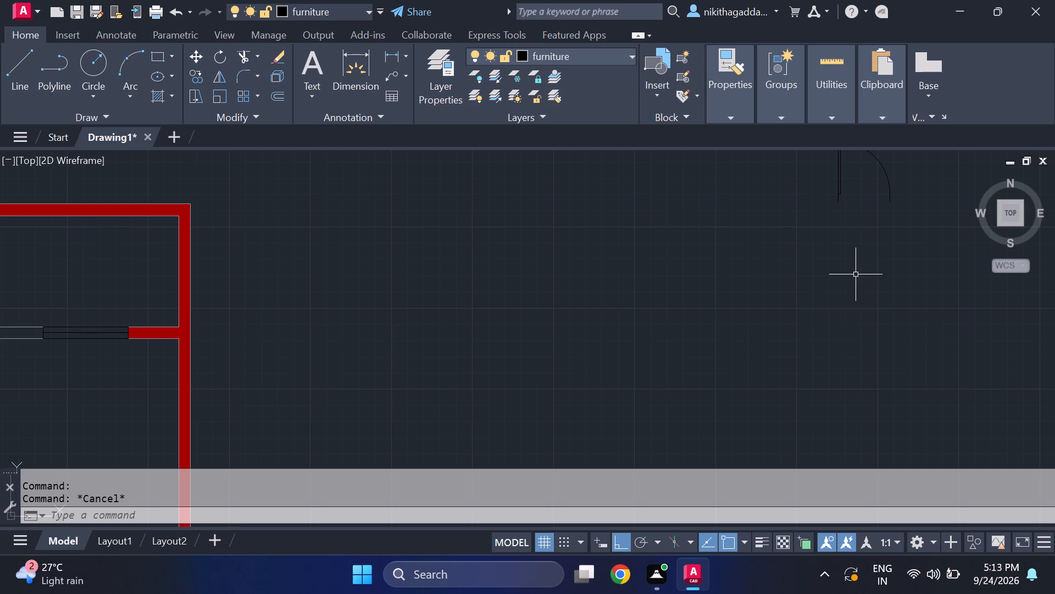
Scale the door block down freehand about the lower end of its hinge side.
middle_click_drag(863, 272, 789, 342)
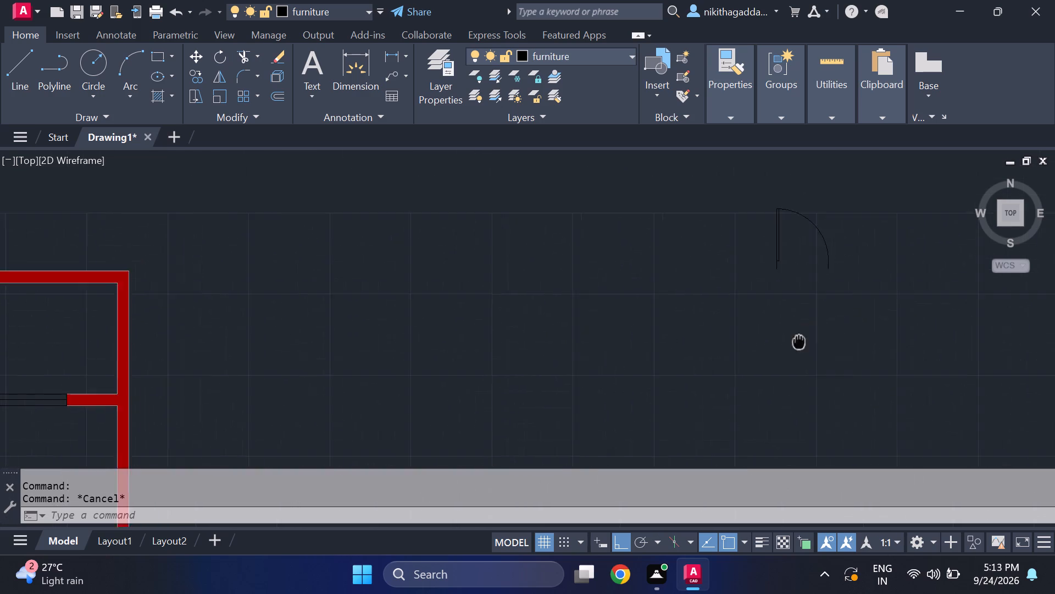
middle_click_drag(789, 342, 679, 353)
left_click_drag(741, 223, 703, 251)
left_click(582, 322)
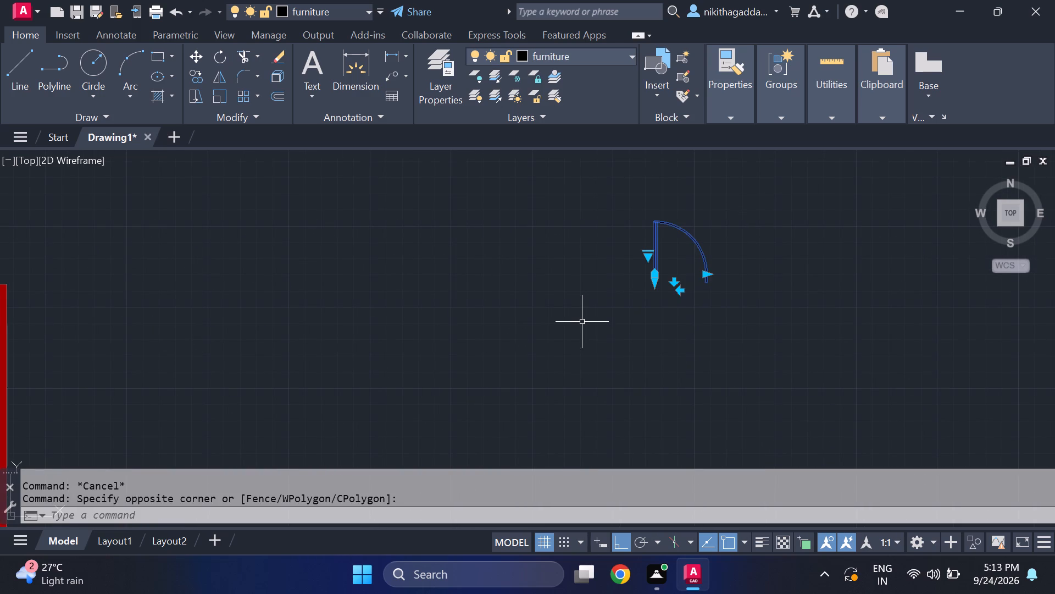
type("scale")
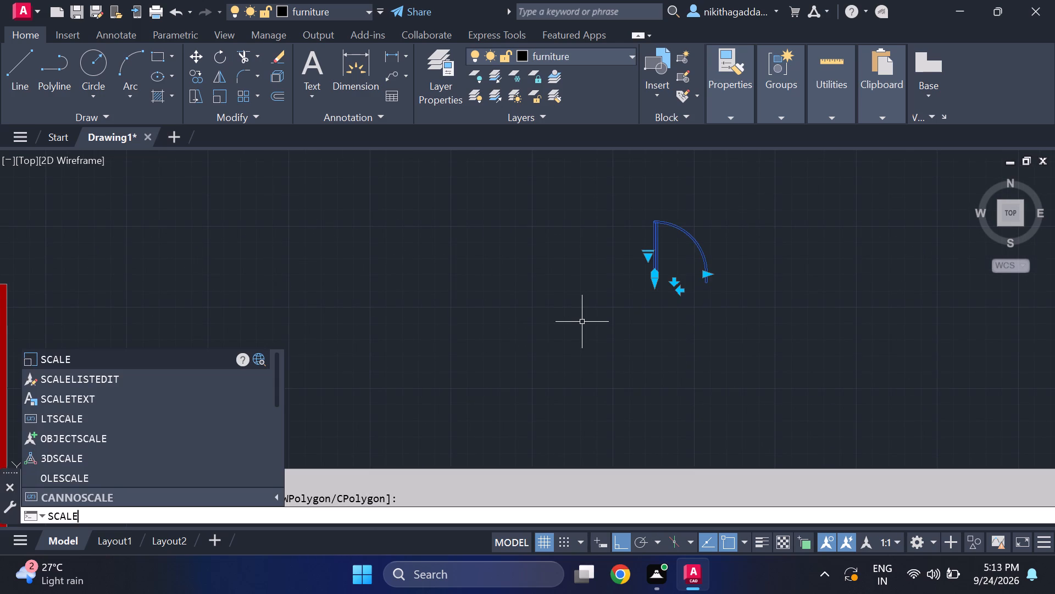
key("Return")
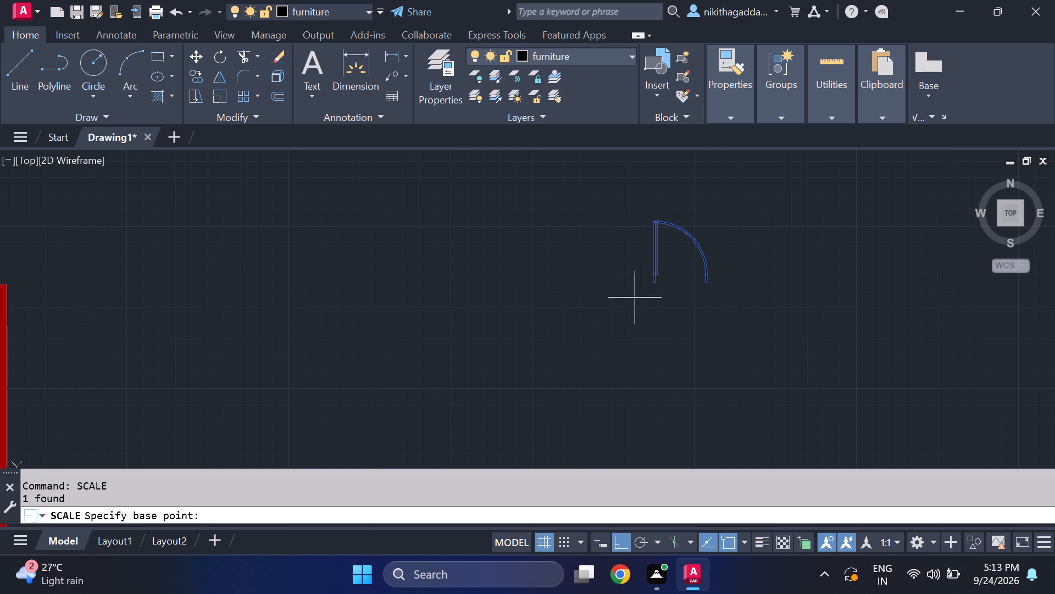
left_click(652, 282)
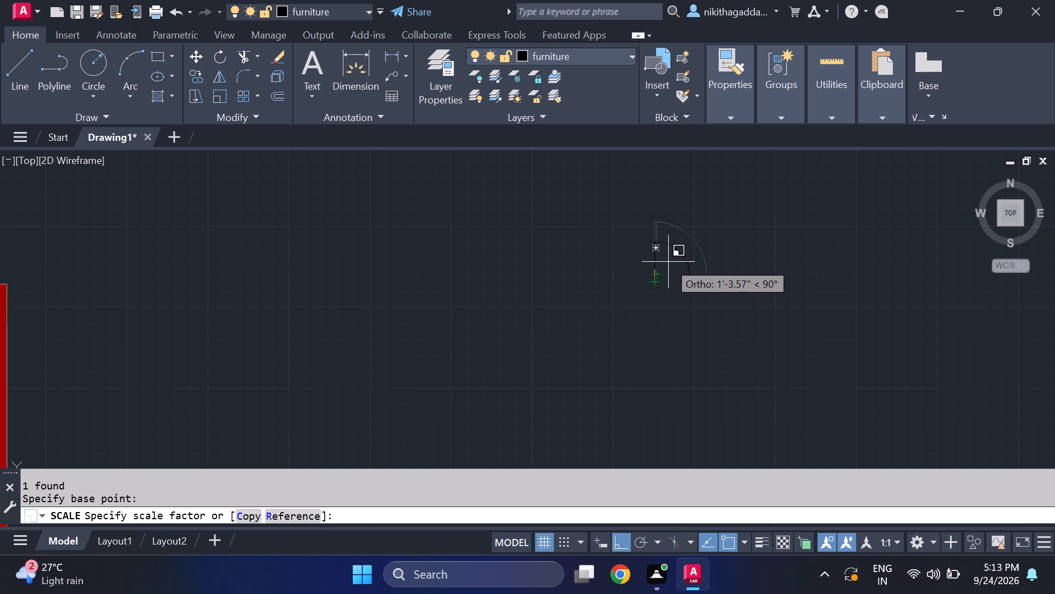
left_click(669, 260)
Scale the door block up slightly freehand about the same lower hinge-side point.
scroll(707, 242, "down", 4)
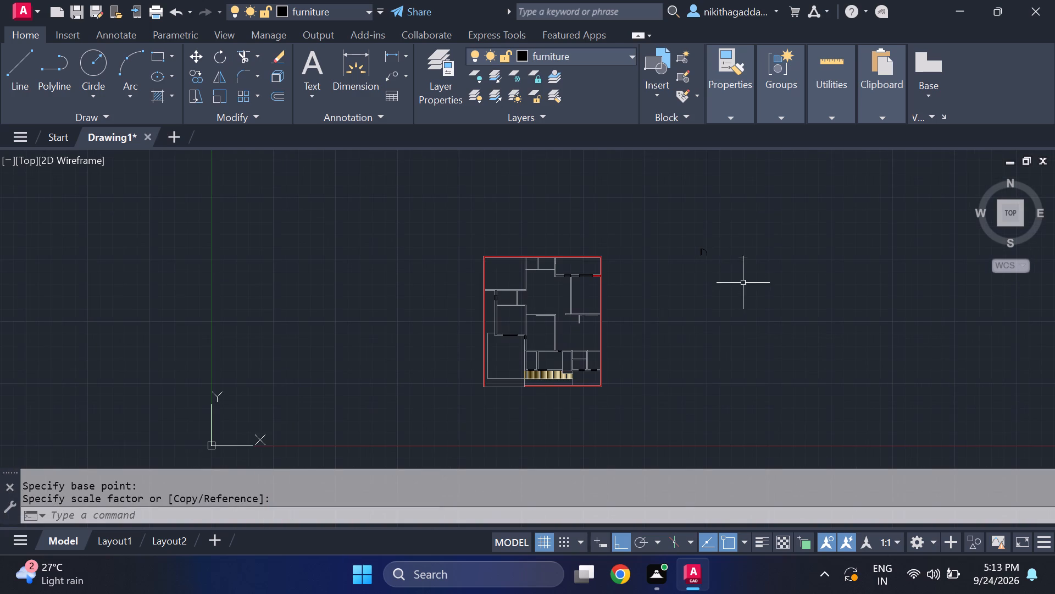
scroll(715, 261, "up", 4)
left_click(710, 237)
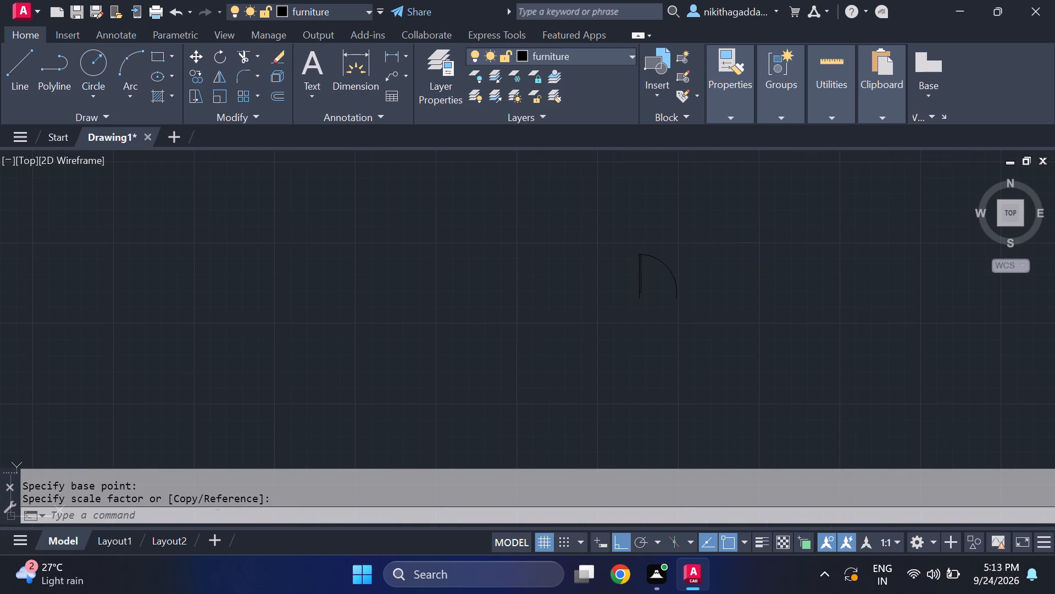
left_click(594, 331)
type("scale")
key("Return")
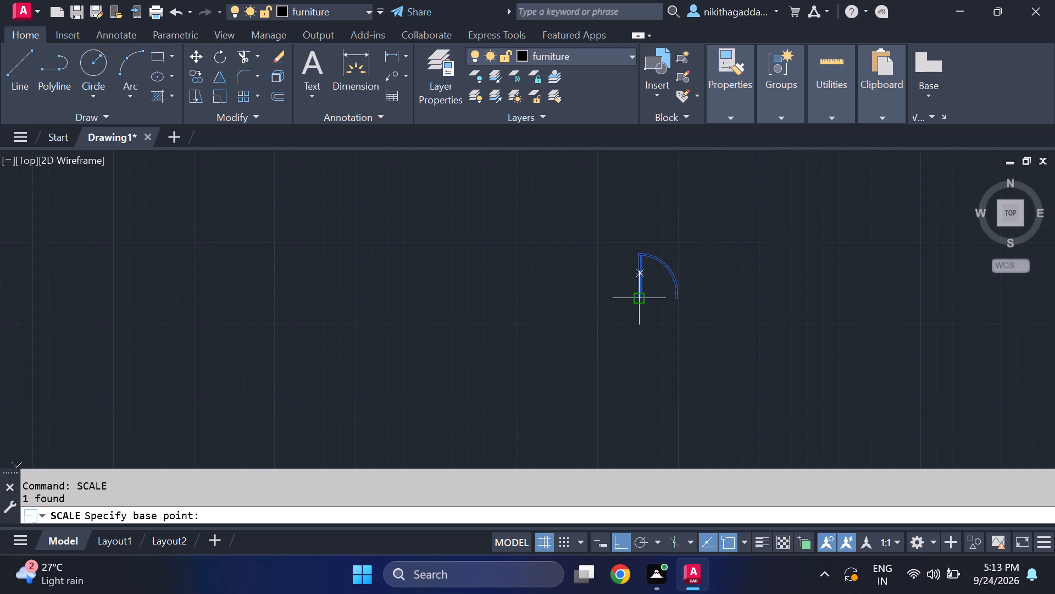
scroll(643, 301, "up", 2)
left_click(633, 291)
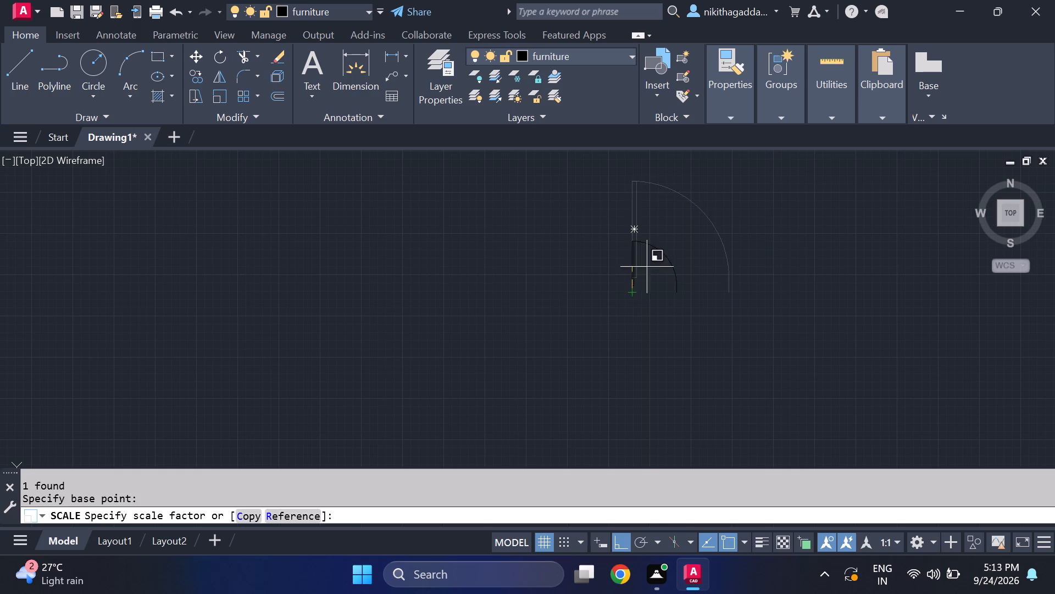
left_click(680, 231)
Mirror the door across a vertical line just east of it, keeping the source door.
scroll(681, 237, "down", 4)
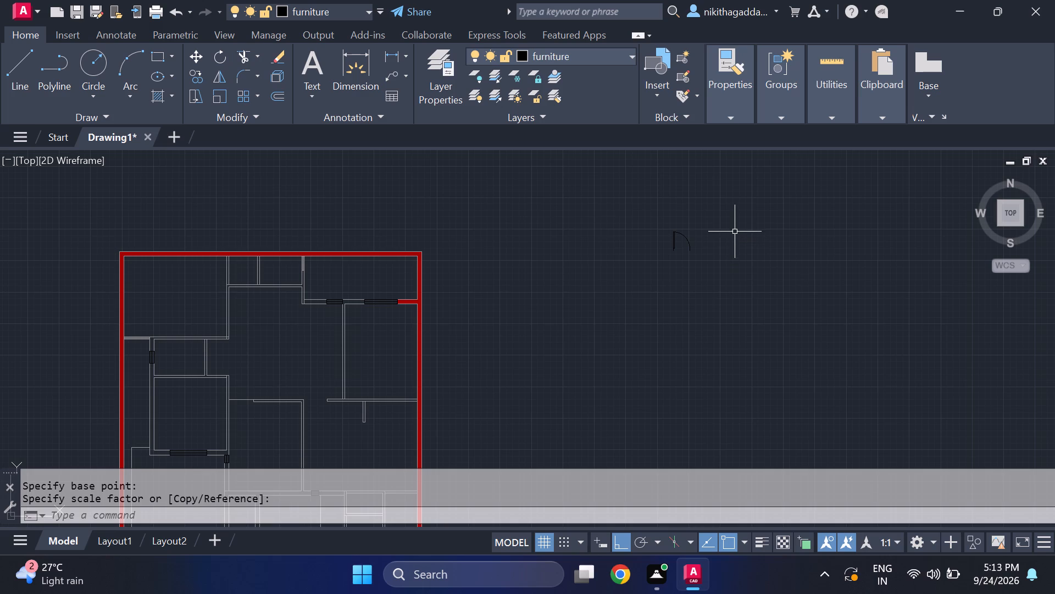
left_click_drag(722, 219, 684, 238)
left_click(552, 307)
type("mi")
key("Return")
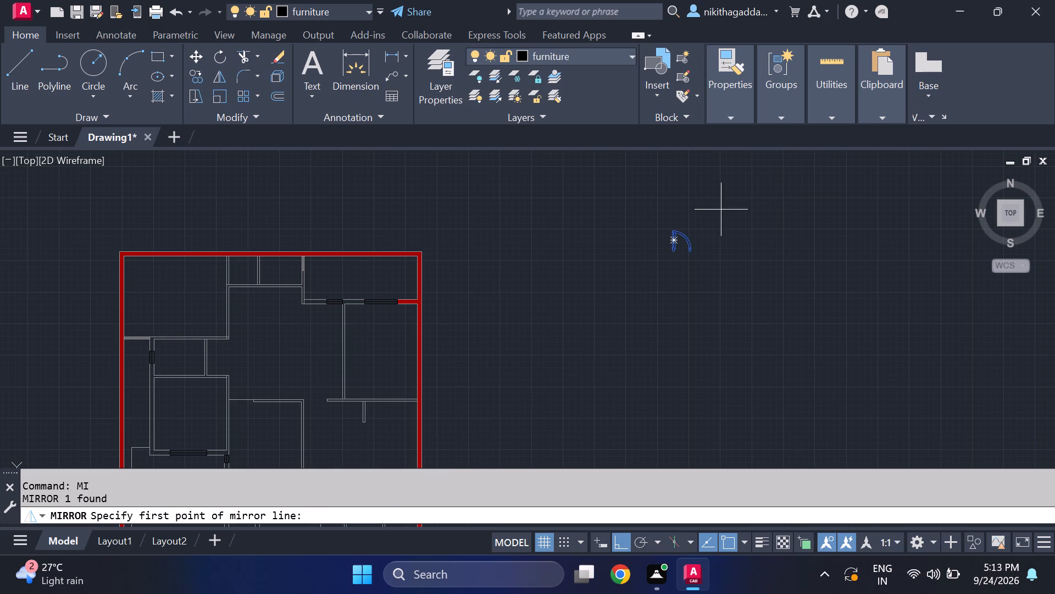
left_click(718, 209)
left_click(724, 377)
type("no")
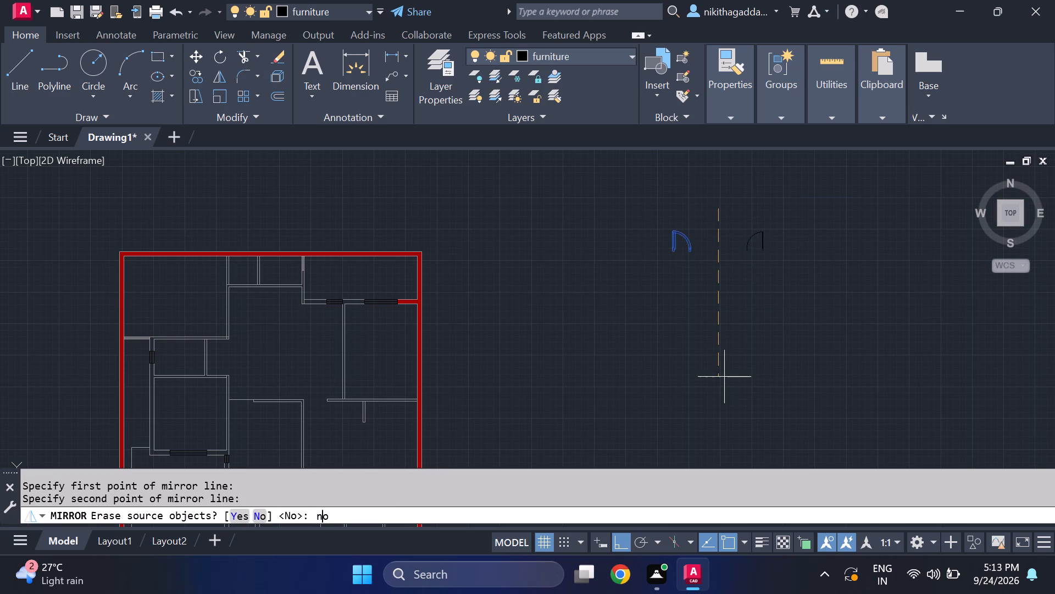
key("o")
key("Return")
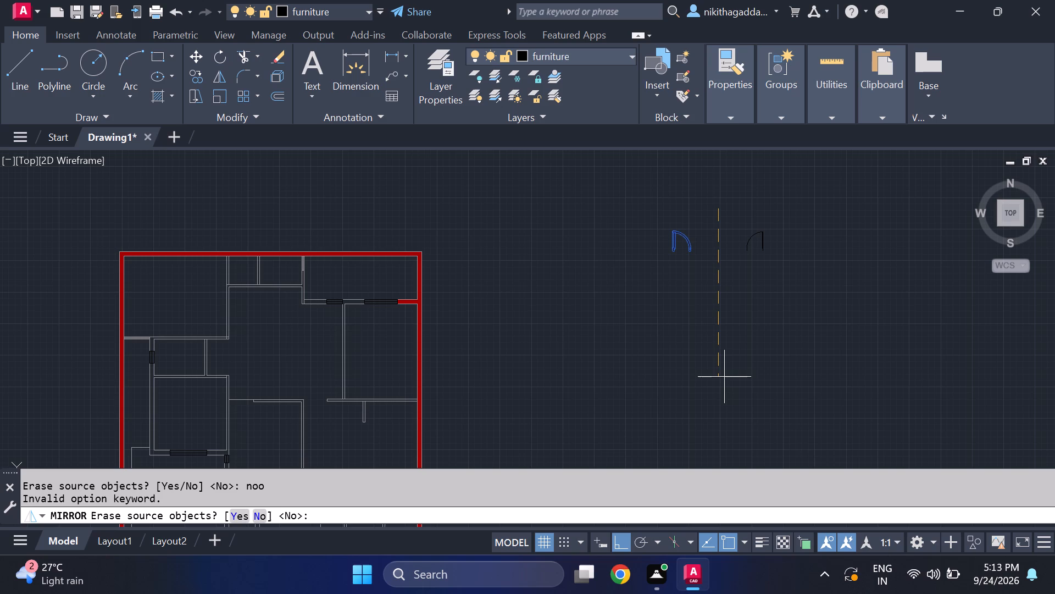
type("no")
key("Return")
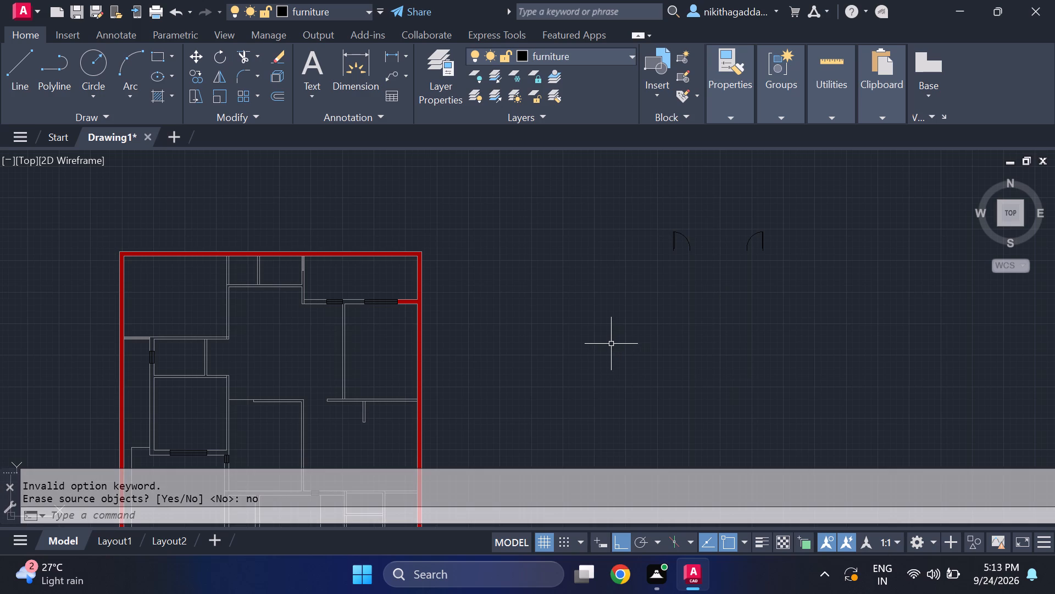
Copy the mirrored door horizontally to the east, using its lower hinge end as base point.
left_click(779, 227)
left_click(745, 282)
type("co")
key("Return")
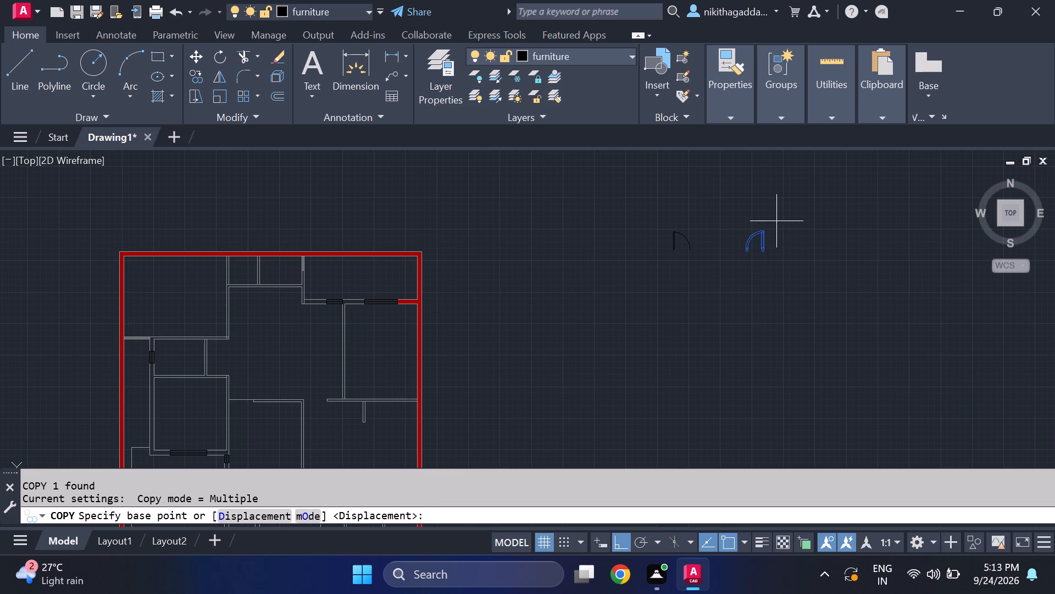
scroll(776, 221, "up", 2)
left_click(748, 305)
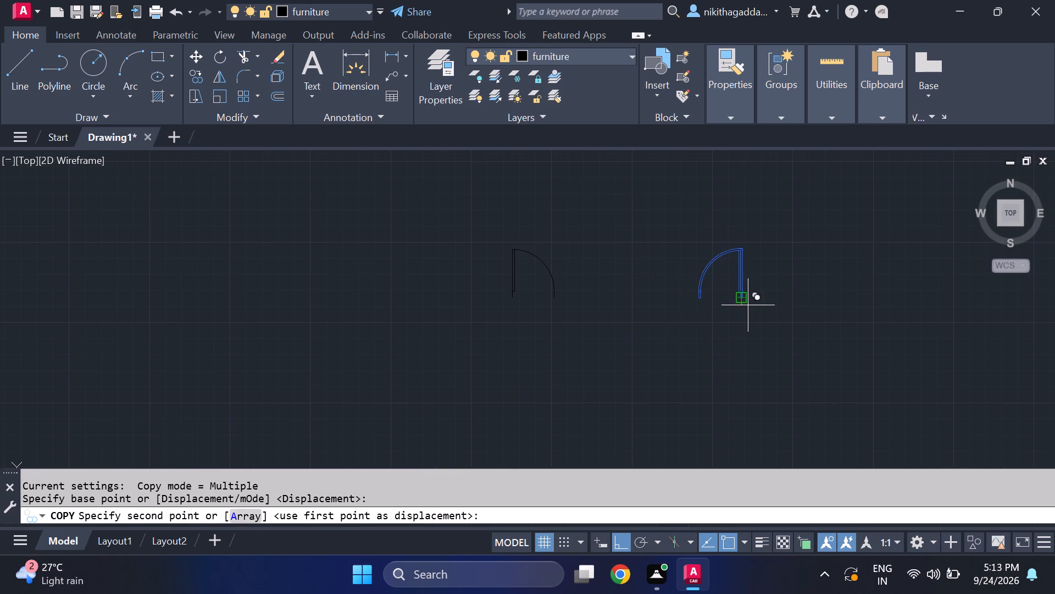
left_click(912, 298)
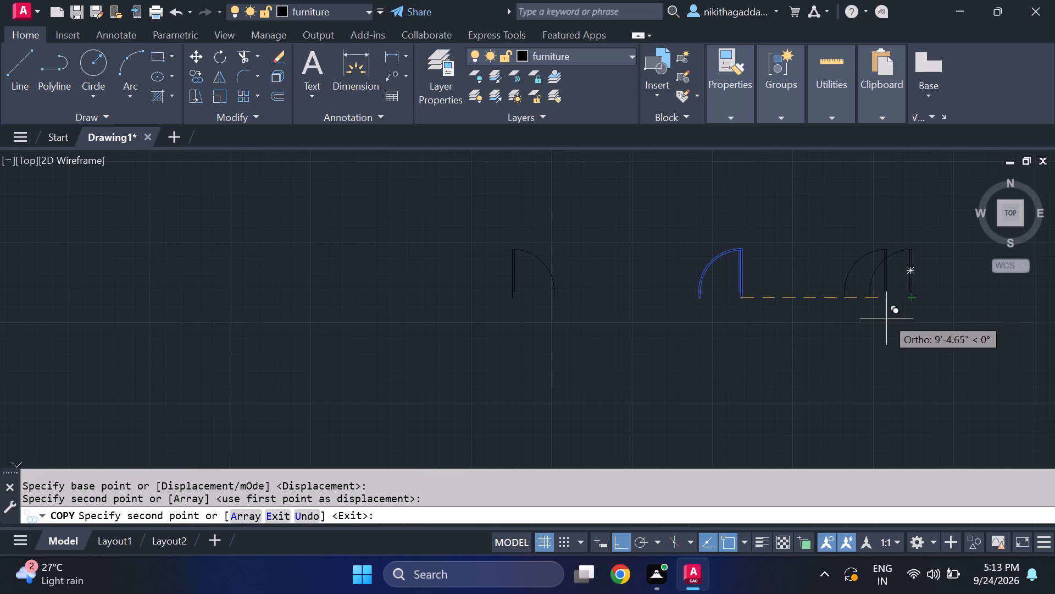
key("Escape")
Rotate the easternmost door copy 270° about its lower hinge end.
scroll(911, 276, "down", 3)
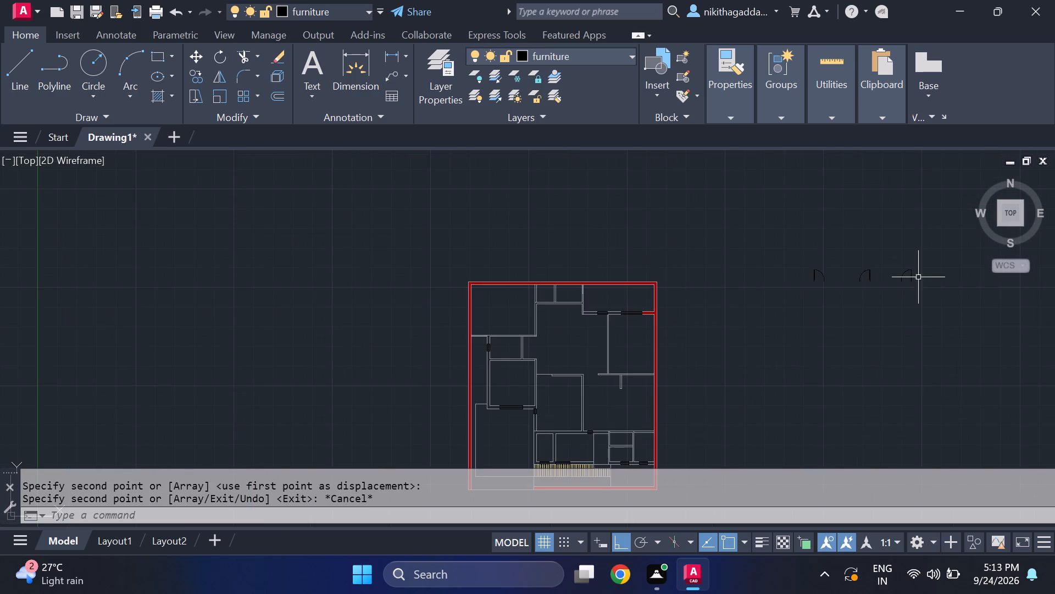
scroll(911, 271, "up", 2)
left_click(940, 262)
left_click(868, 335)
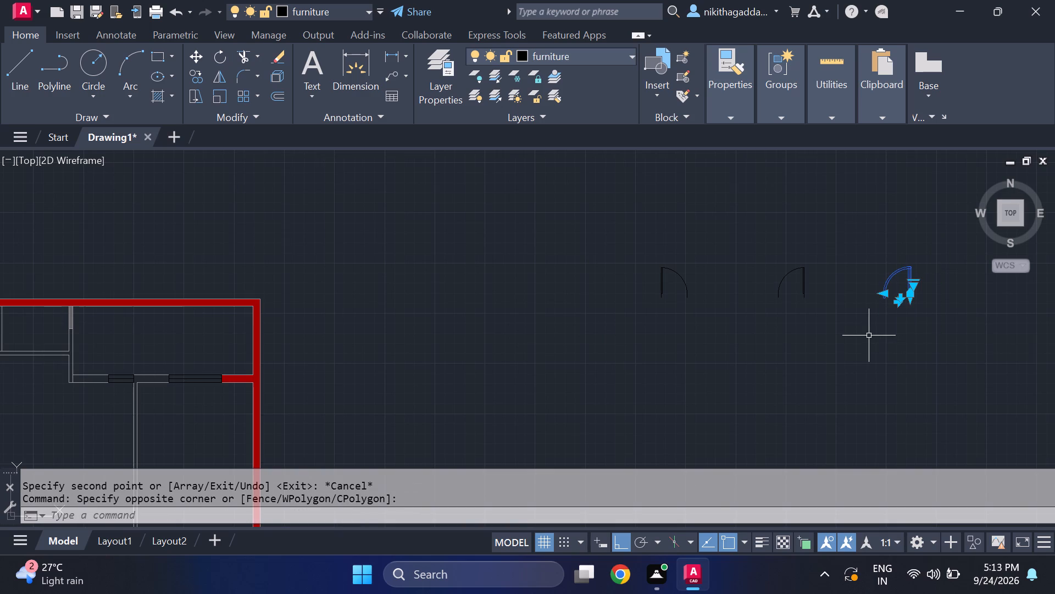
key("c")
key("BackSpace")
type("ro")
key("Return")
scroll(897, 316, "up", 2)
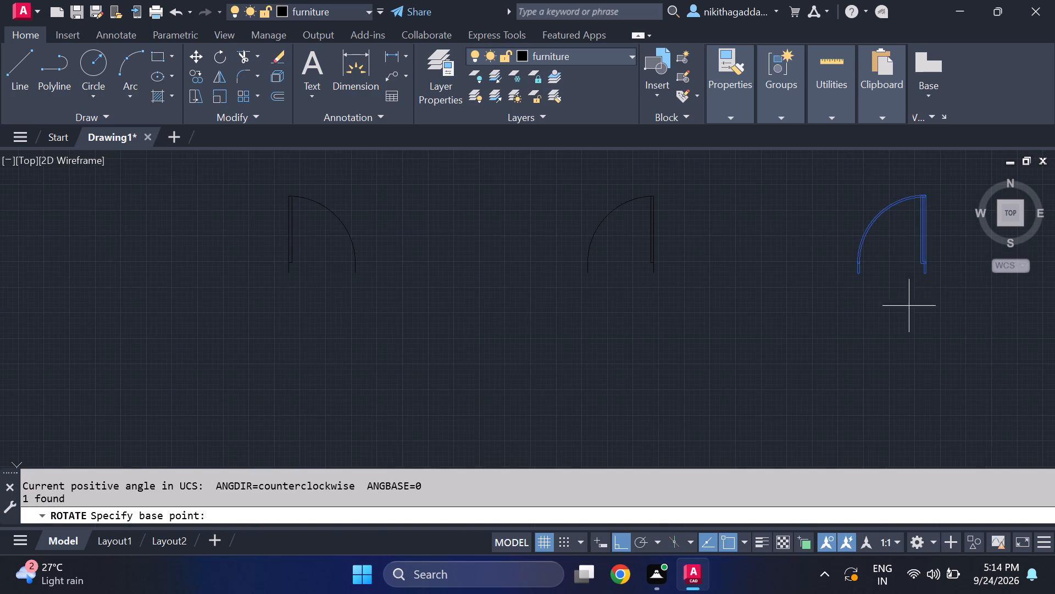
left_click(927, 278)
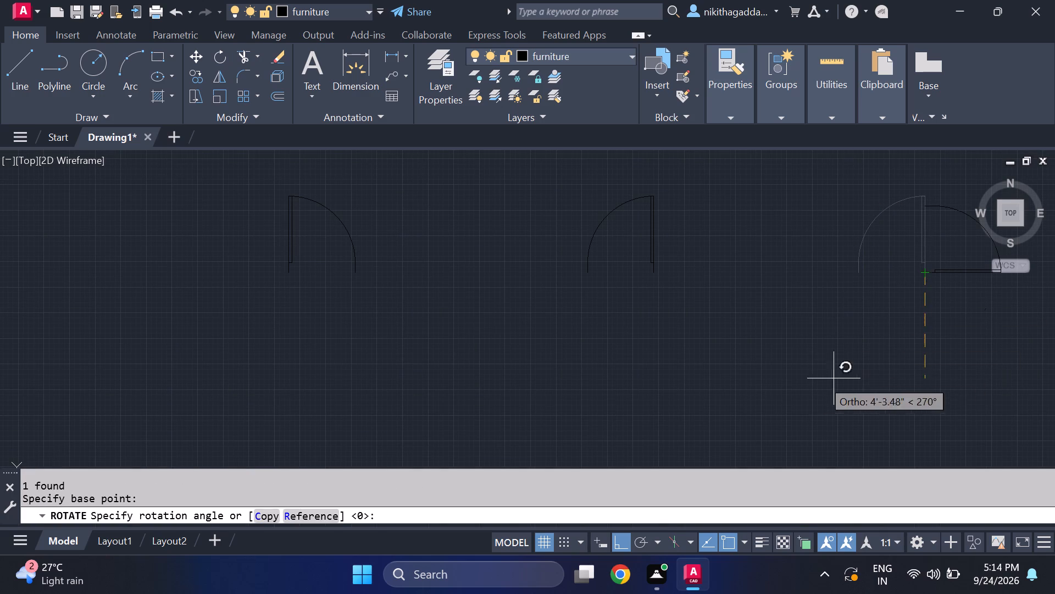
left_click(807, 415)
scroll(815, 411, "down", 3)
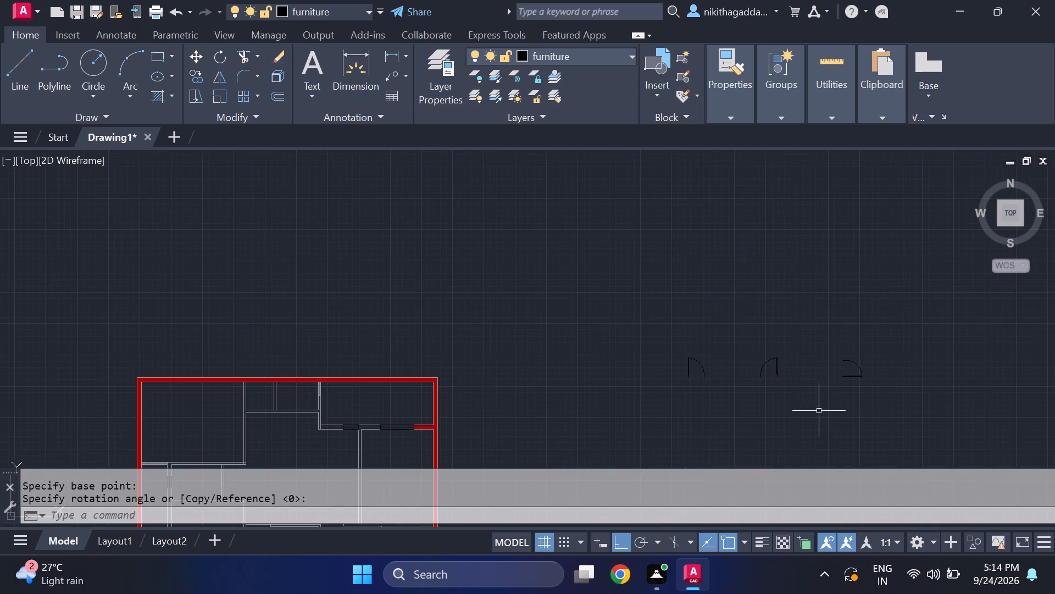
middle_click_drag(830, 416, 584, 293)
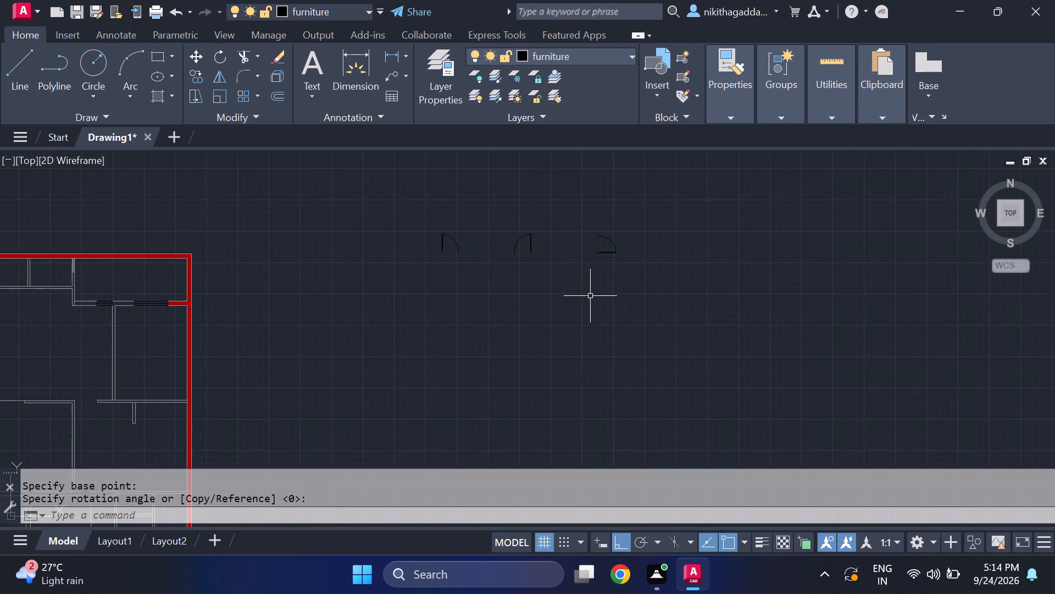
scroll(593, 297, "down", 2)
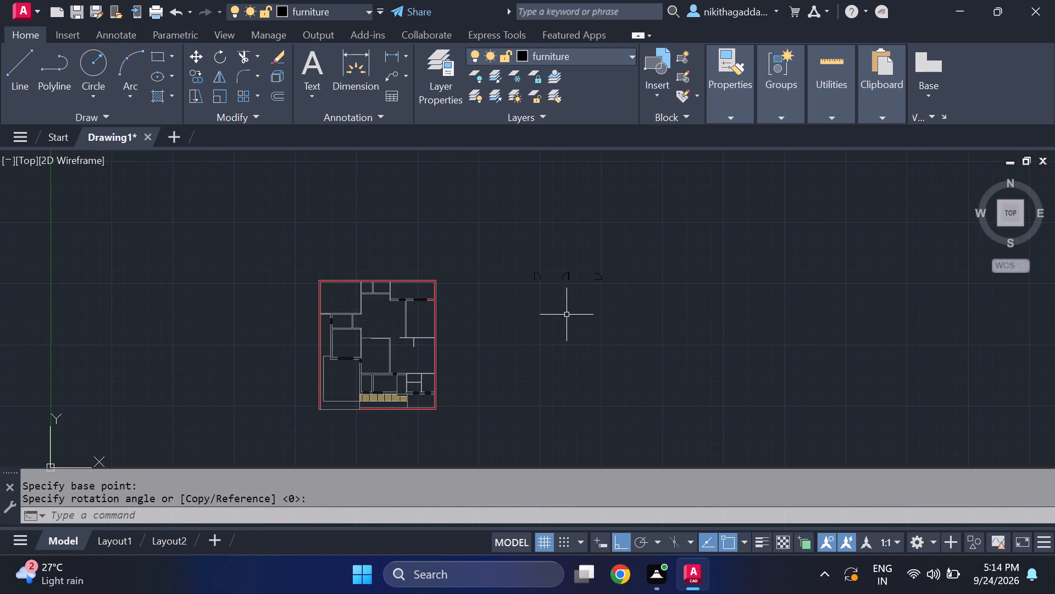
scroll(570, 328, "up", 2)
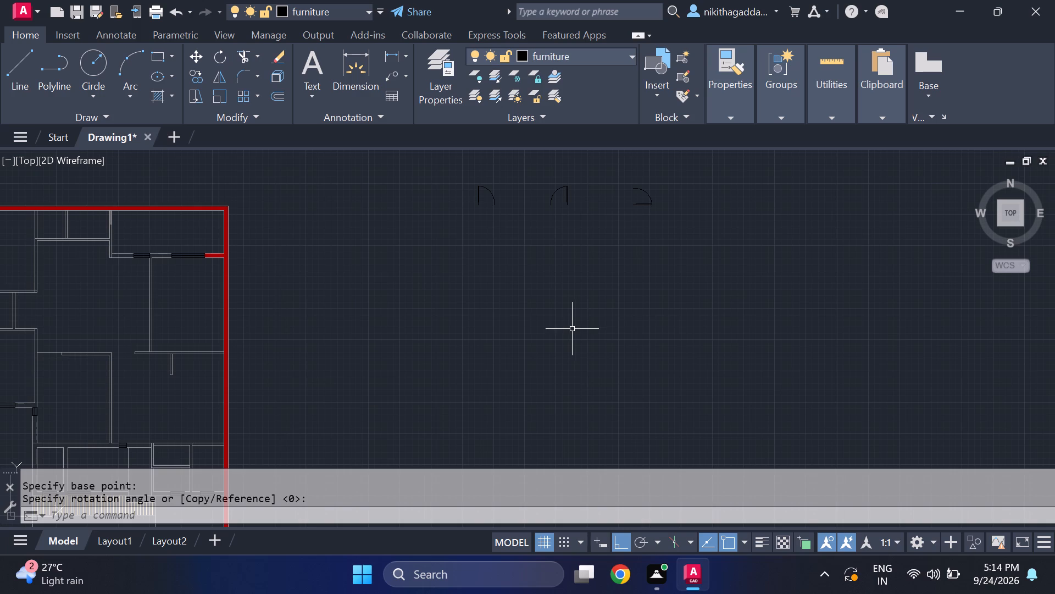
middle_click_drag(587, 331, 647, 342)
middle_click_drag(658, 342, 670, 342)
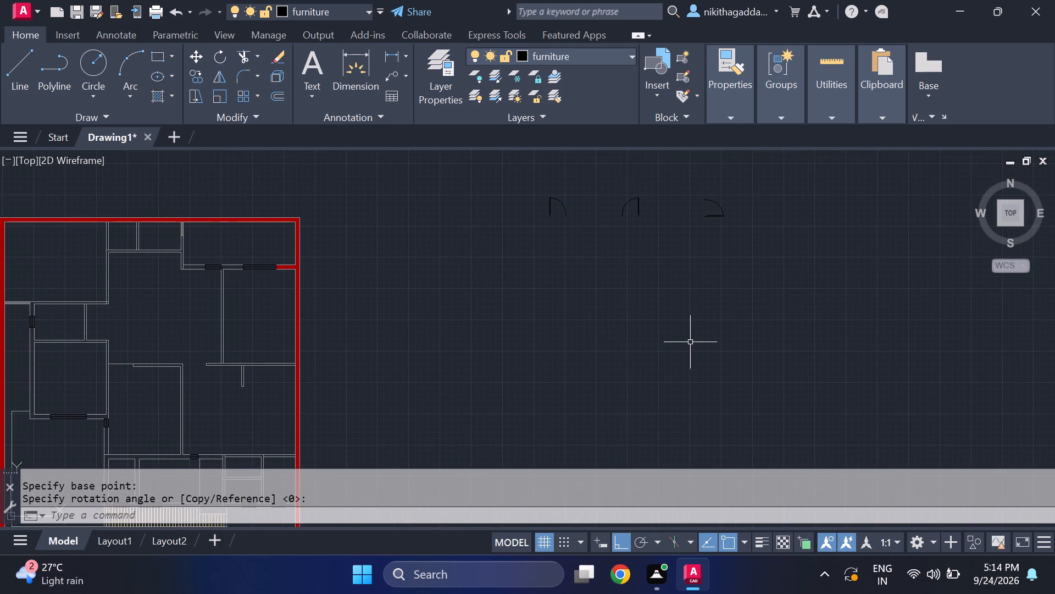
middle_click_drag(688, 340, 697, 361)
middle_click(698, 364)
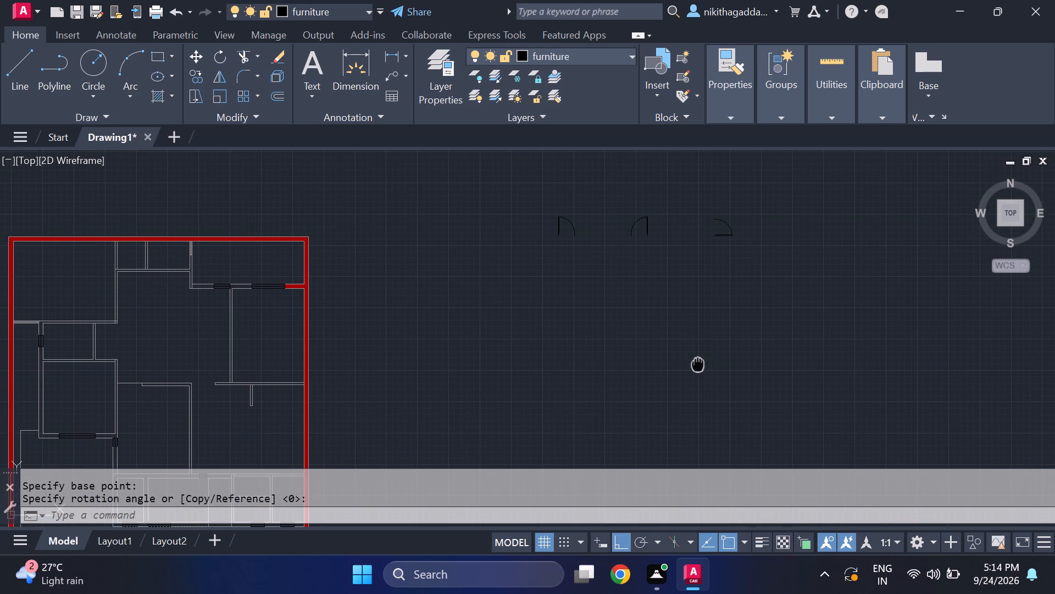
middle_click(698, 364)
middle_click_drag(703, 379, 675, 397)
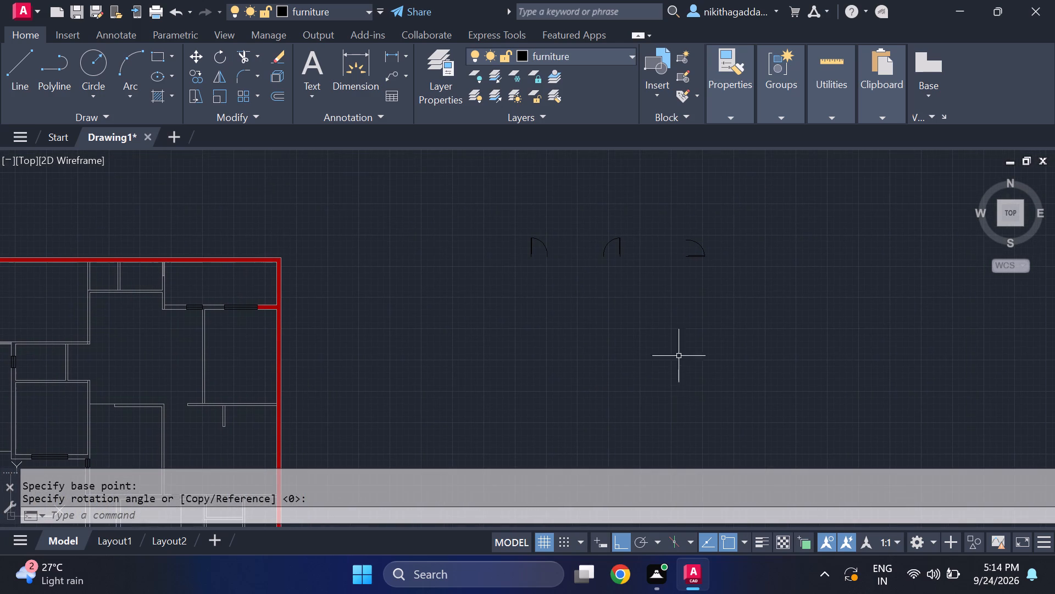
Select the westernmost of the three door blocks beside the plan.
scroll(595, 243, "up", 1)
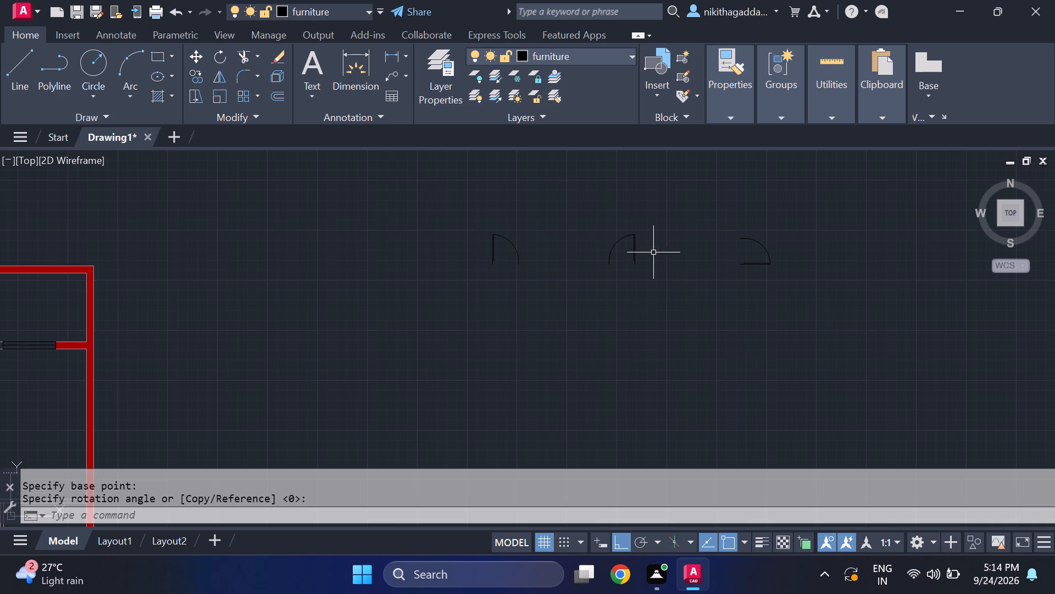
left_click(549, 238)
left_click(417, 301)
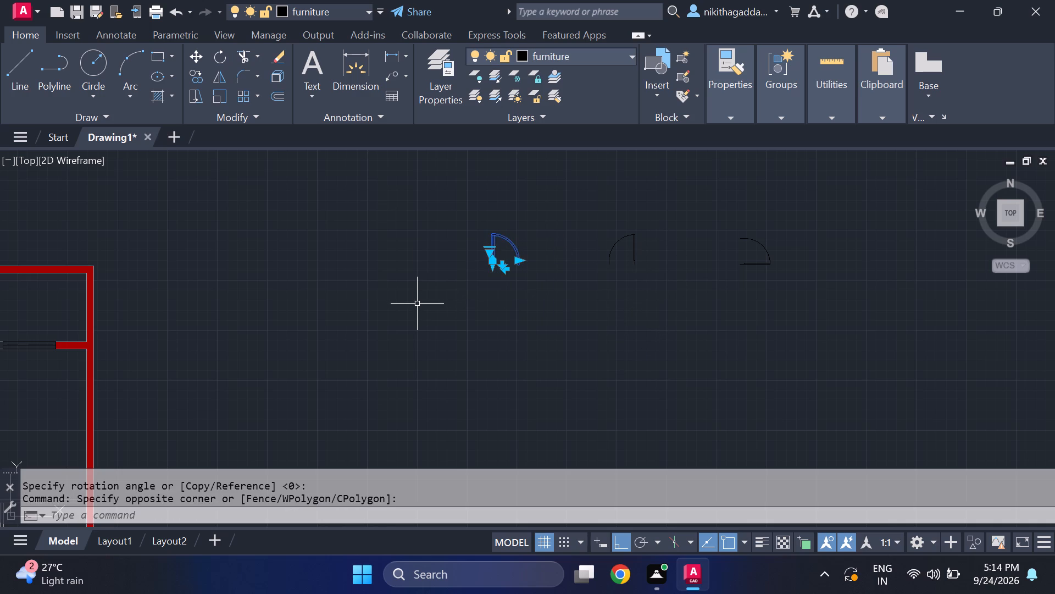
Mirror the selected first door beside the floor plan across a horizontal line below it, keeping the source door.
type("mi")
key("Return")
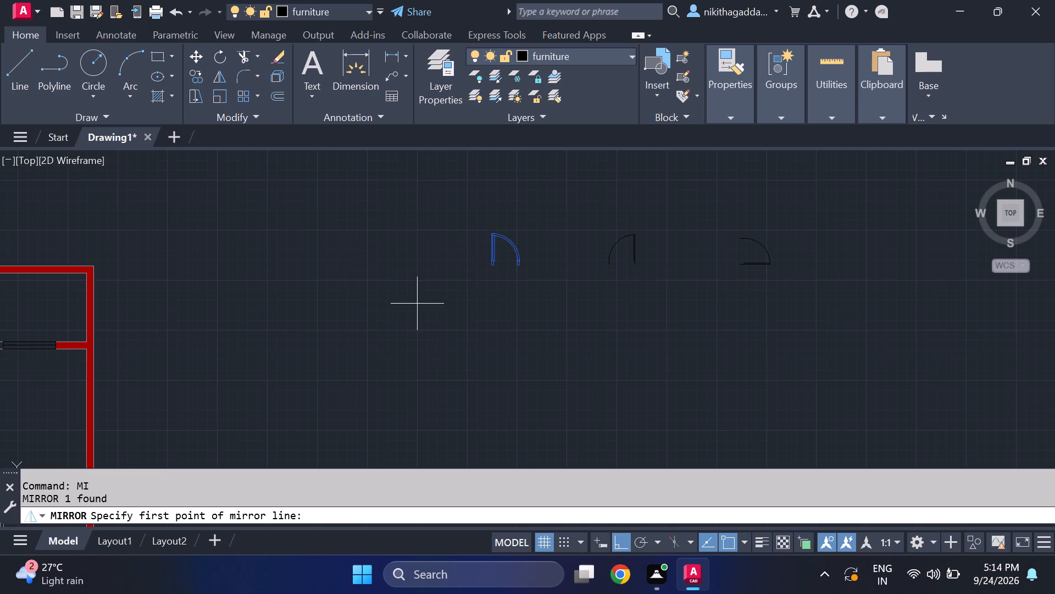
left_click(404, 308)
left_click(620, 289)
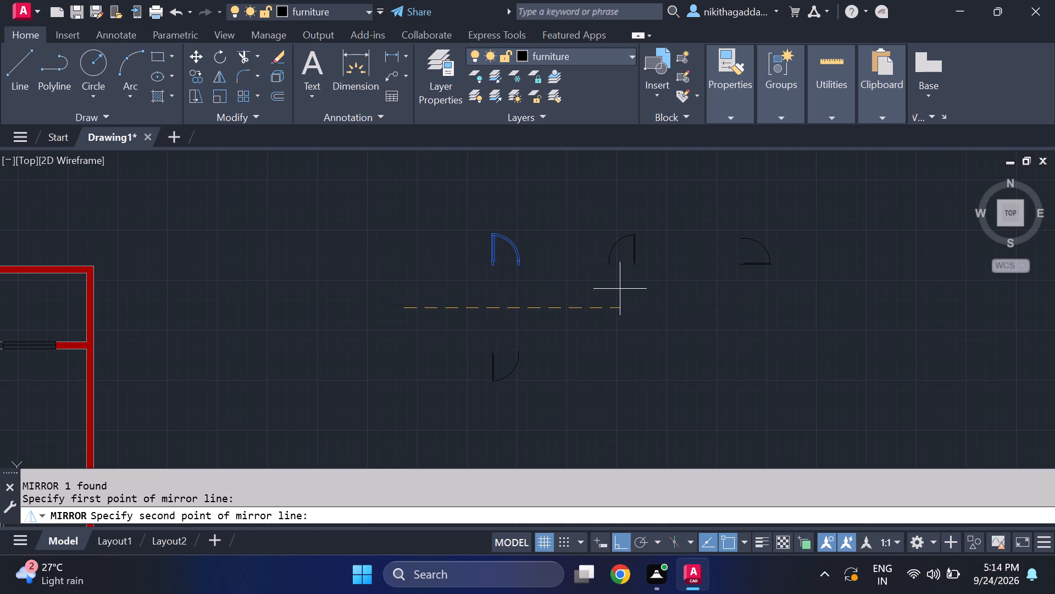
type("no")
key("Return")
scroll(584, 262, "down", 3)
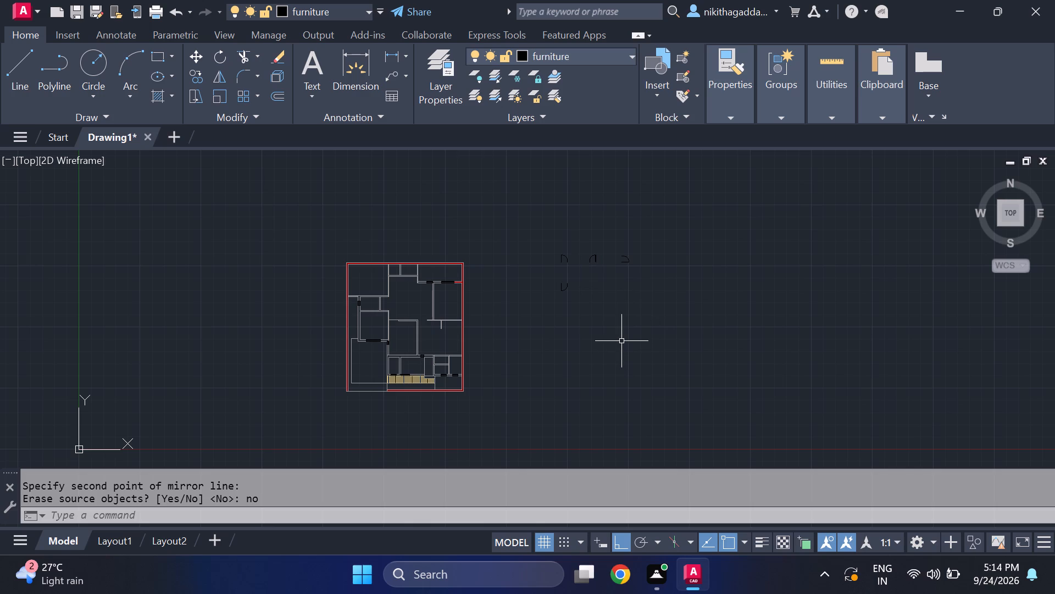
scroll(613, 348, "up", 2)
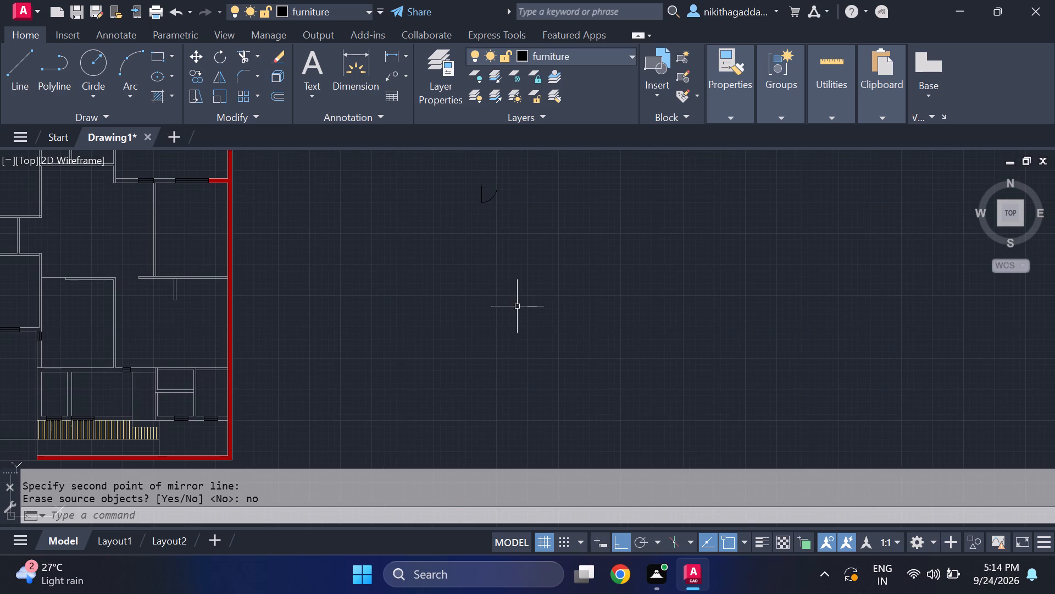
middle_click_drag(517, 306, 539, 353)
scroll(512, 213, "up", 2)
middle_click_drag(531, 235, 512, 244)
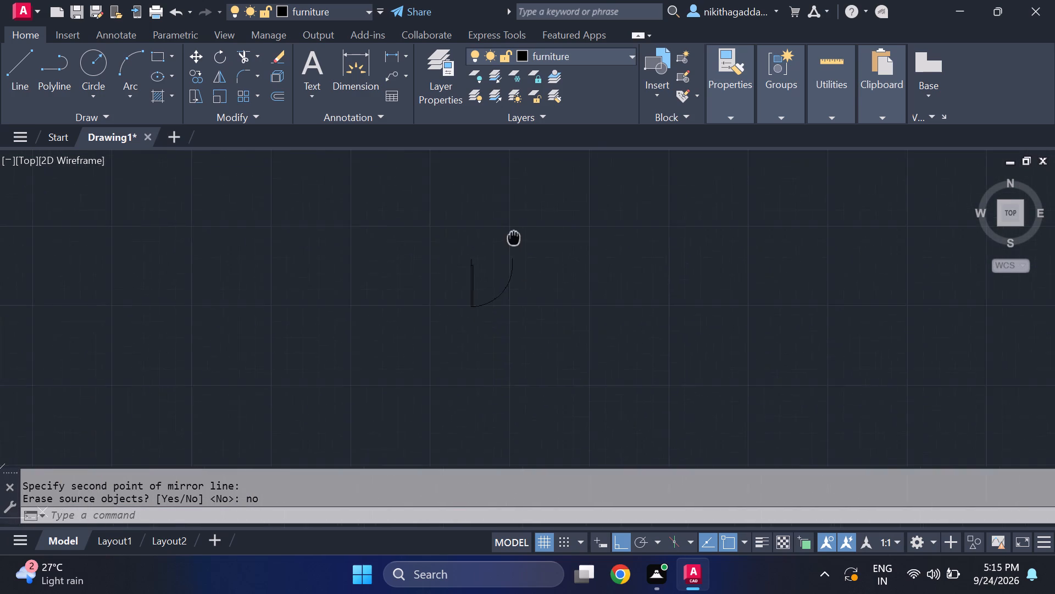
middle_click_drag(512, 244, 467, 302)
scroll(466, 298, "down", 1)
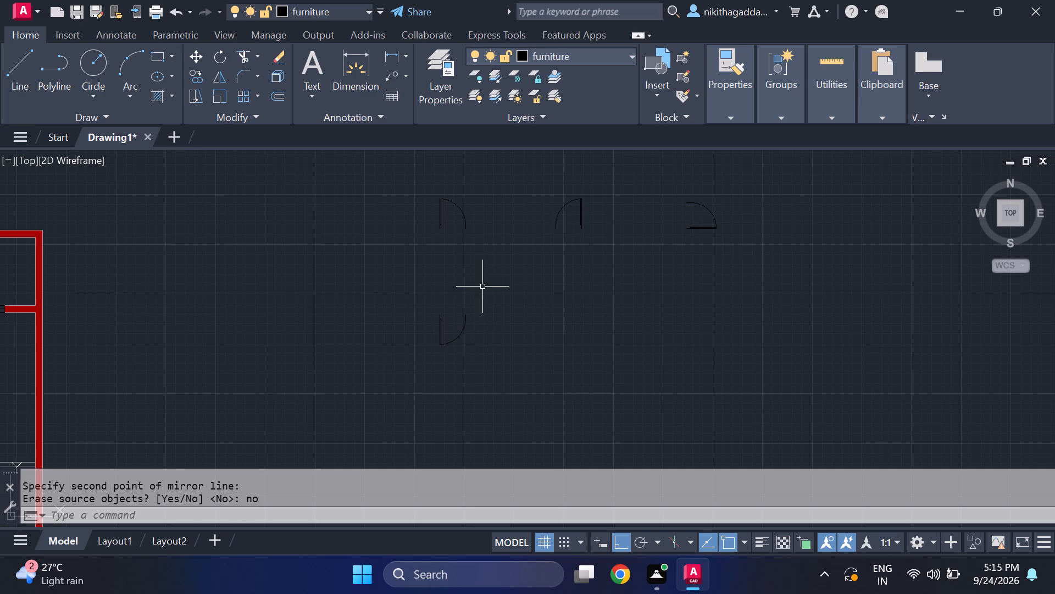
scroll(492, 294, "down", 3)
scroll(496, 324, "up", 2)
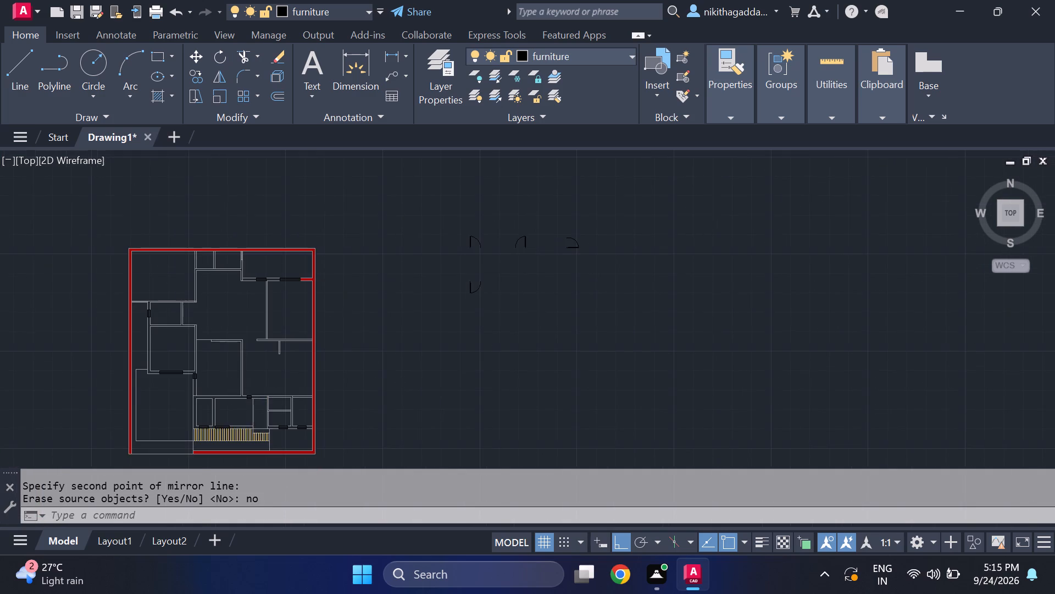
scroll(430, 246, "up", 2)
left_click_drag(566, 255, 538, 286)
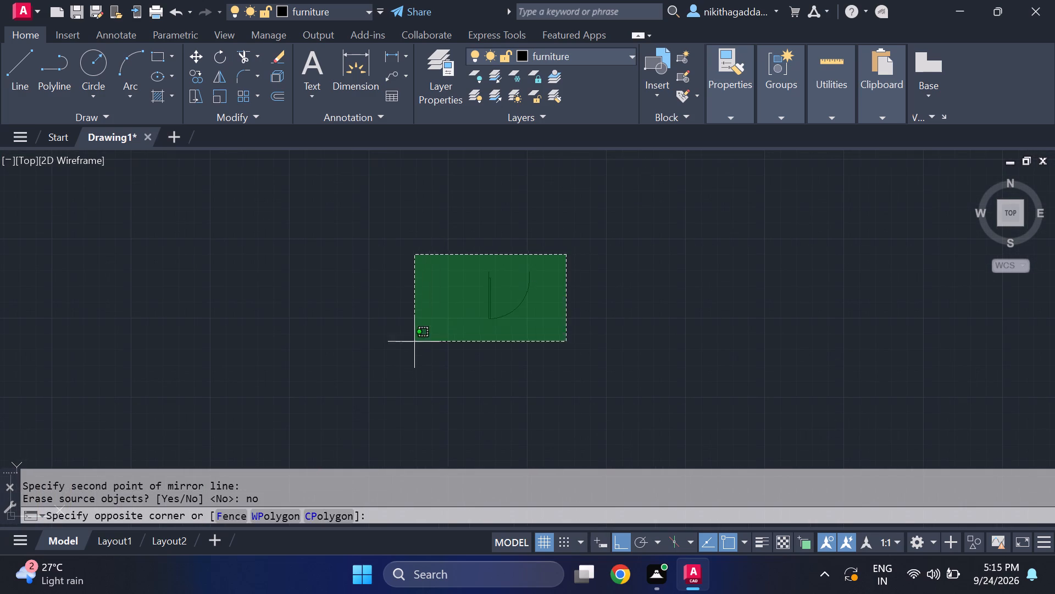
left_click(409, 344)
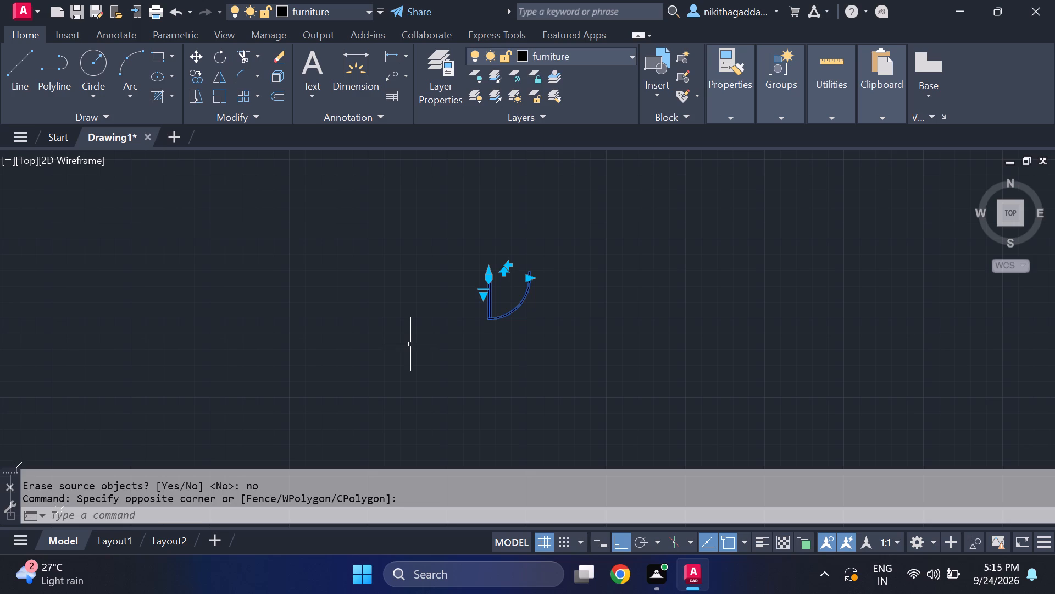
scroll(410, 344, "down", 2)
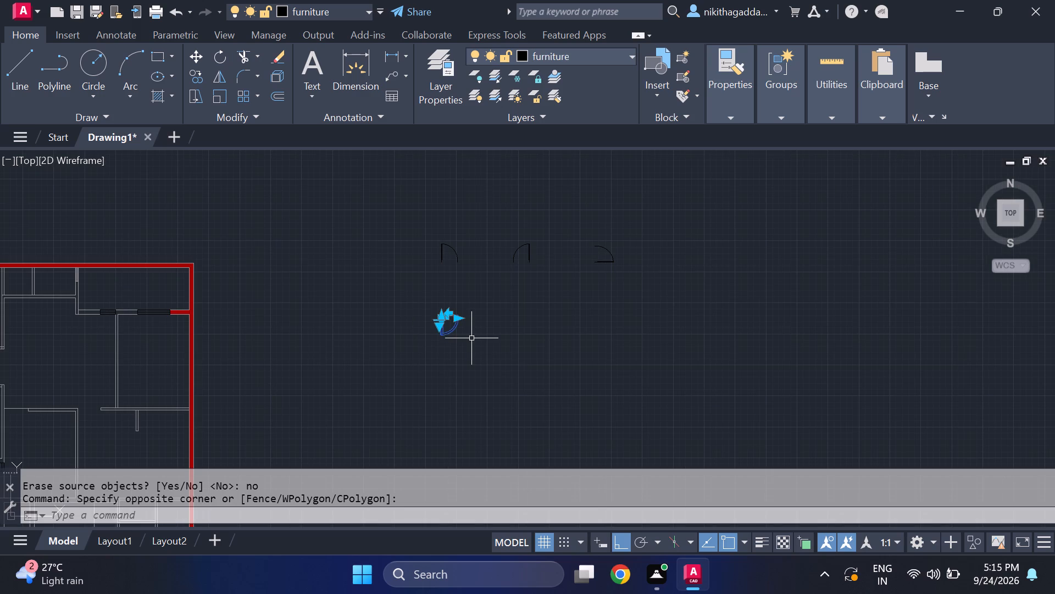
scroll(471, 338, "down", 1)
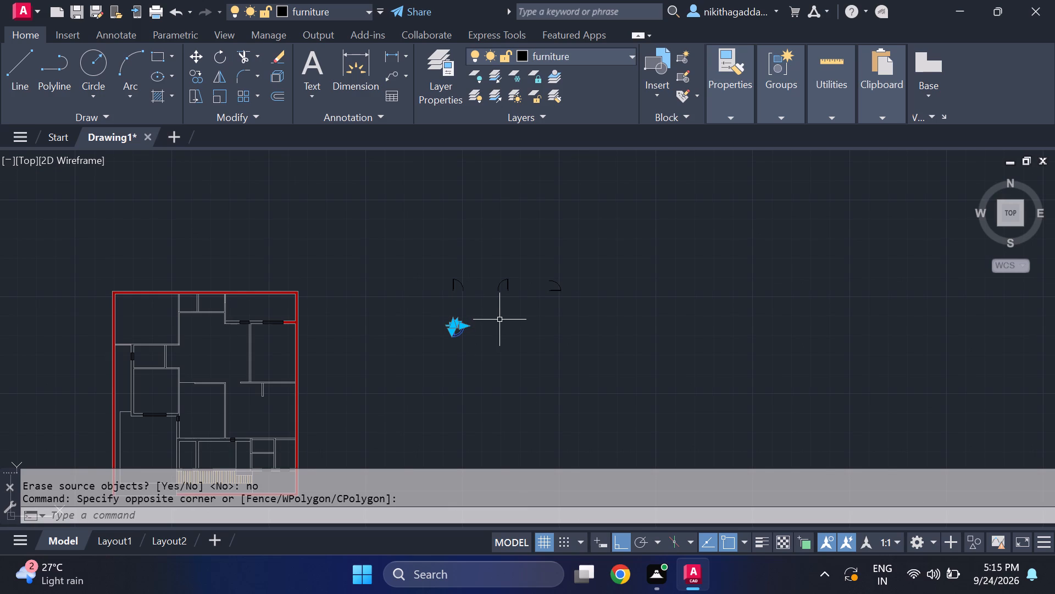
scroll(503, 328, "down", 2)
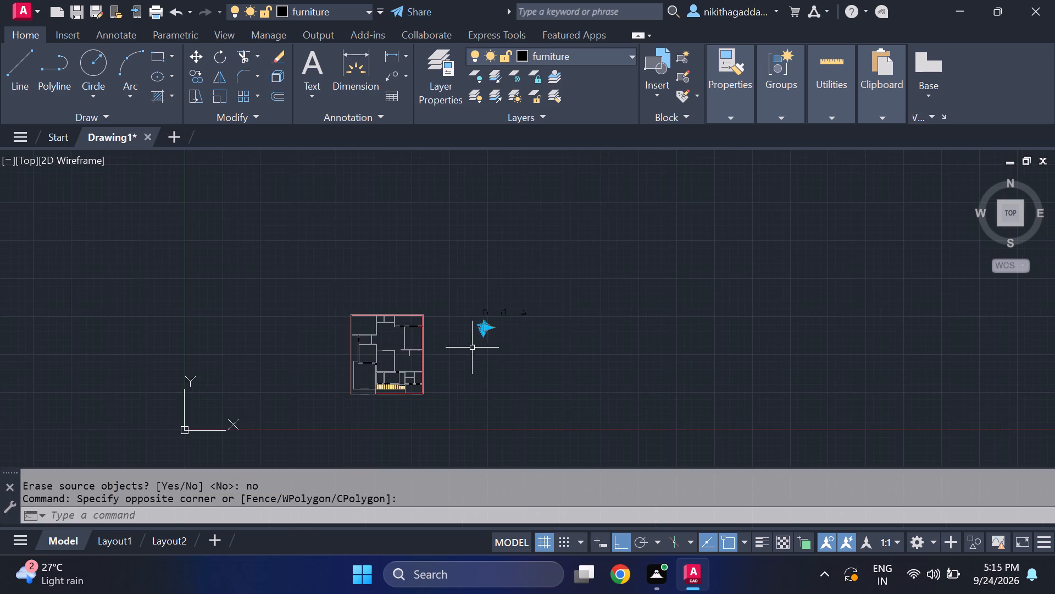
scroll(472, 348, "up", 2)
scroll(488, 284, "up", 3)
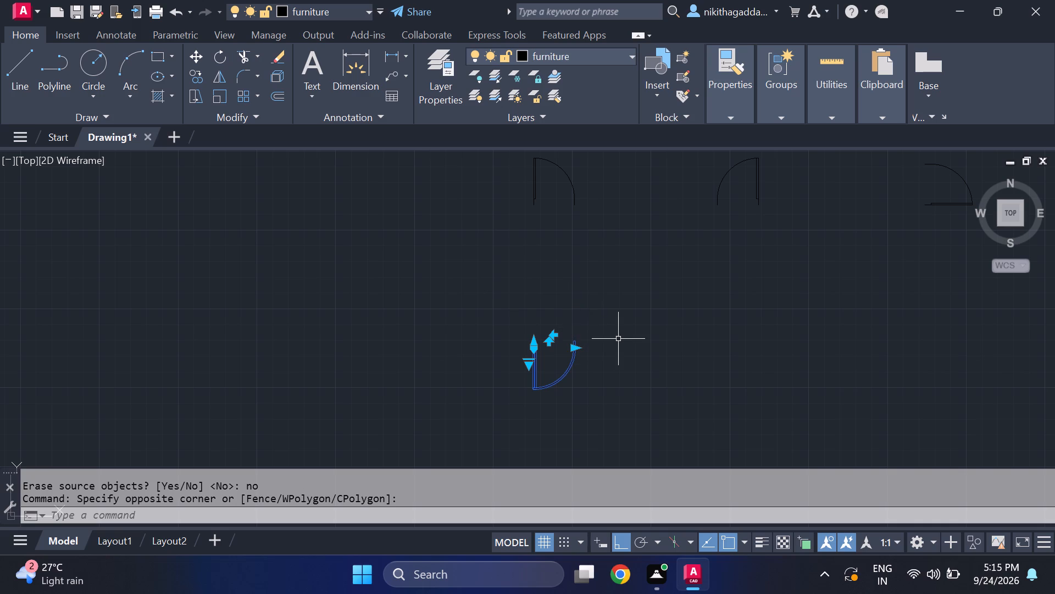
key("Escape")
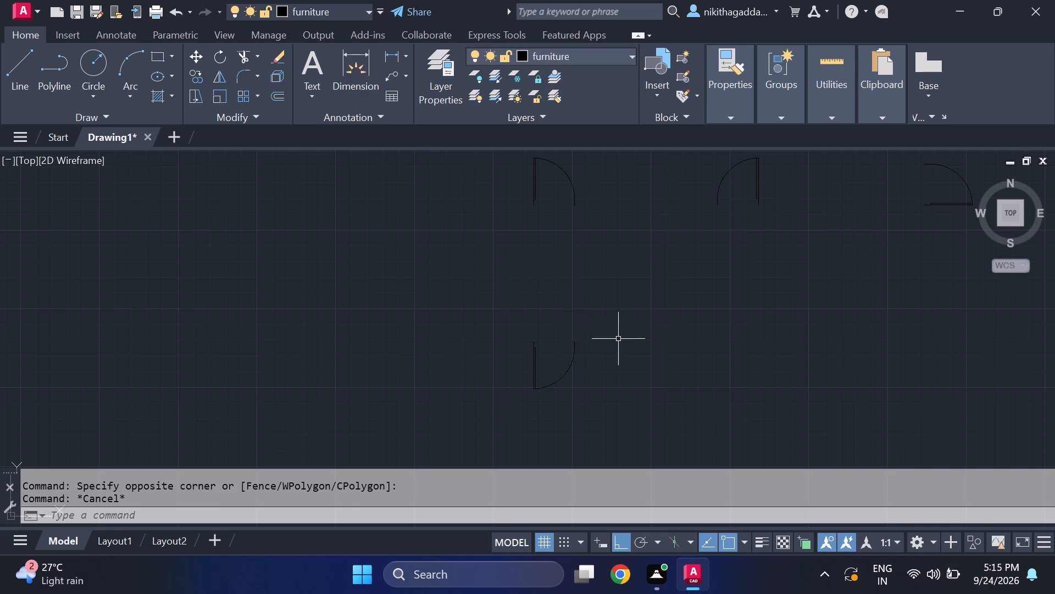
Mirror the door in the lower row across a vertical line on its right side, keeping the source door.
scroll(618, 339, "up", 2)
left_click(615, 339)
left_click(314, 418)
scroll(386, 415, "down", 4)
type("mi")
key("Return")
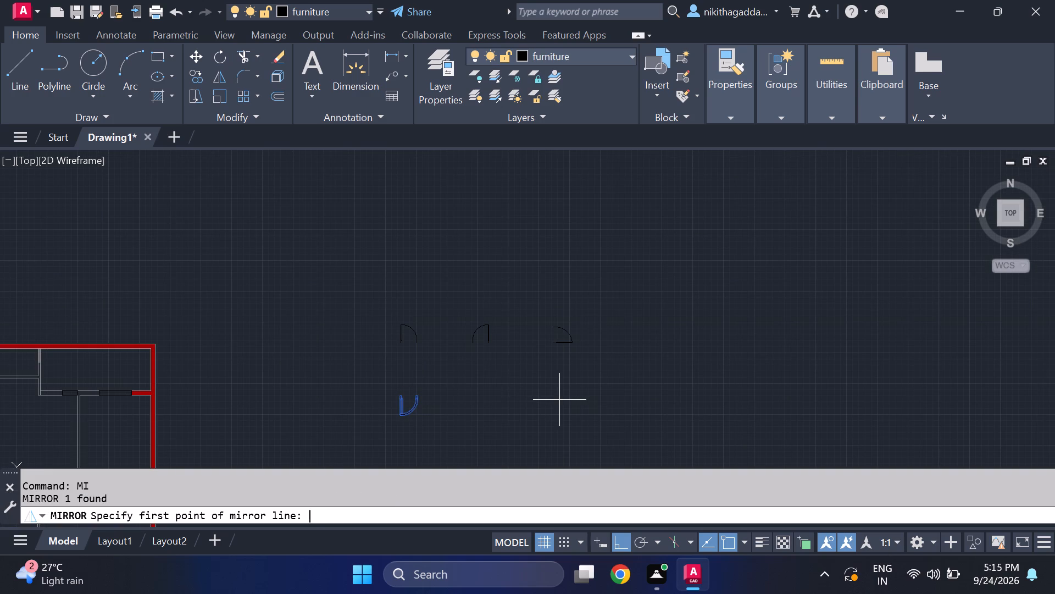
left_click(451, 394)
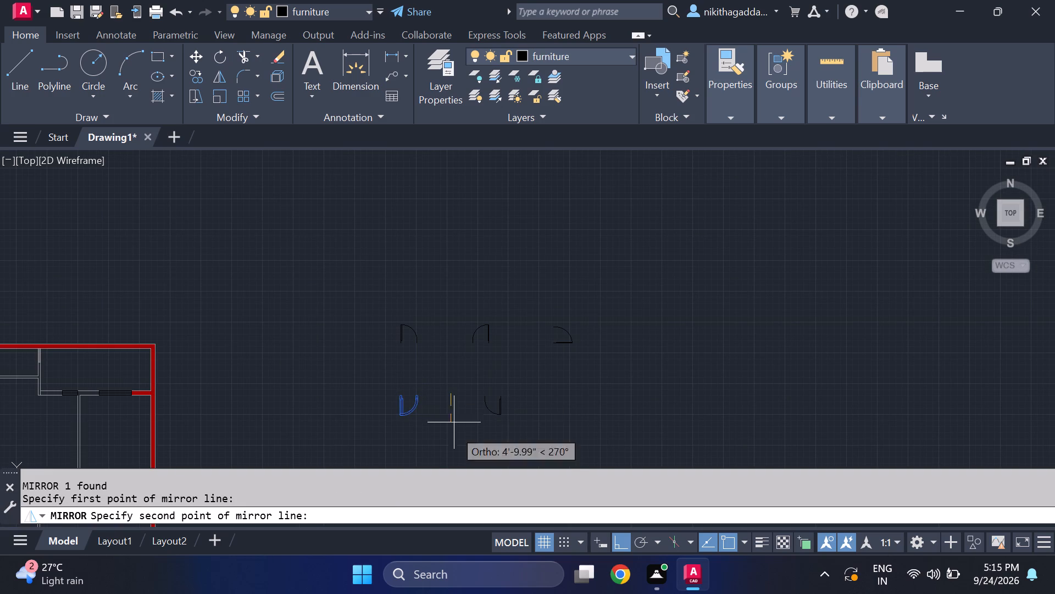
left_click(457, 446)
key("Return")
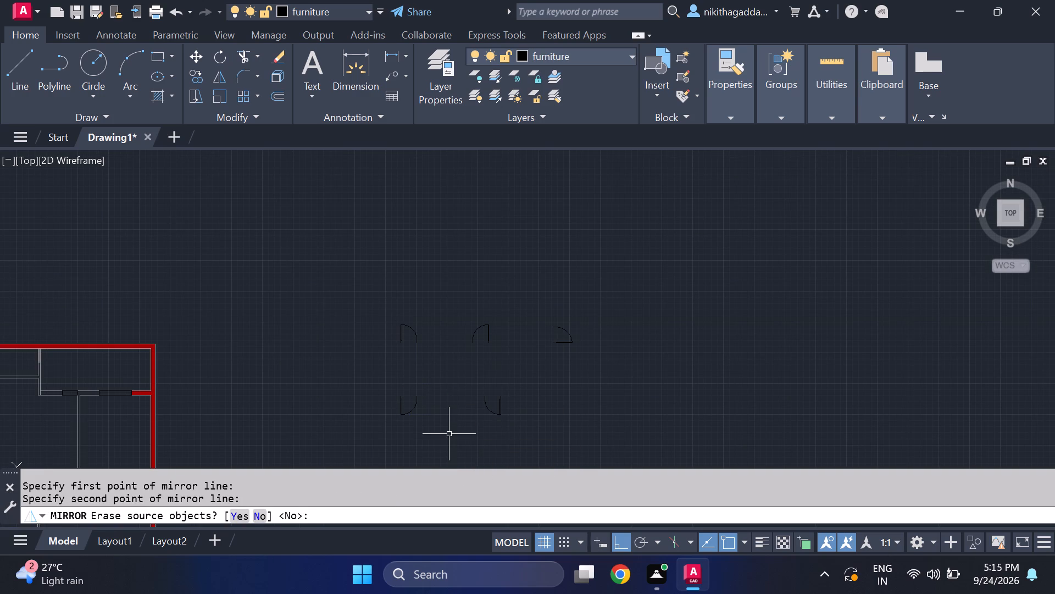
Mirror the third door of the upper row across a horizontal line below it, keeping the source door.
middle_click_drag(457, 427, 488, 373)
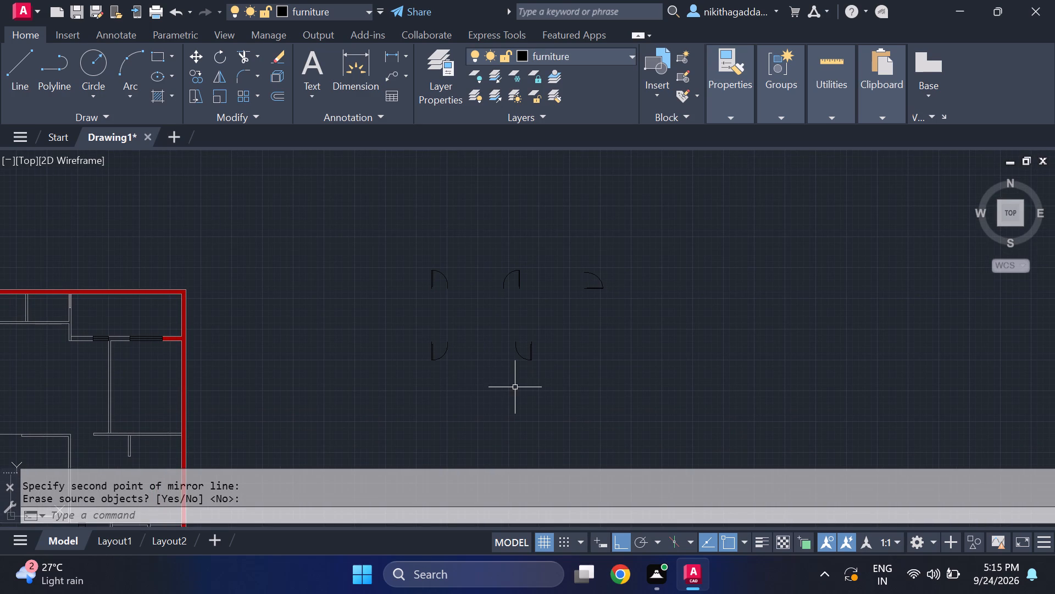
middle_click_drag(519, 383, 574, 359)
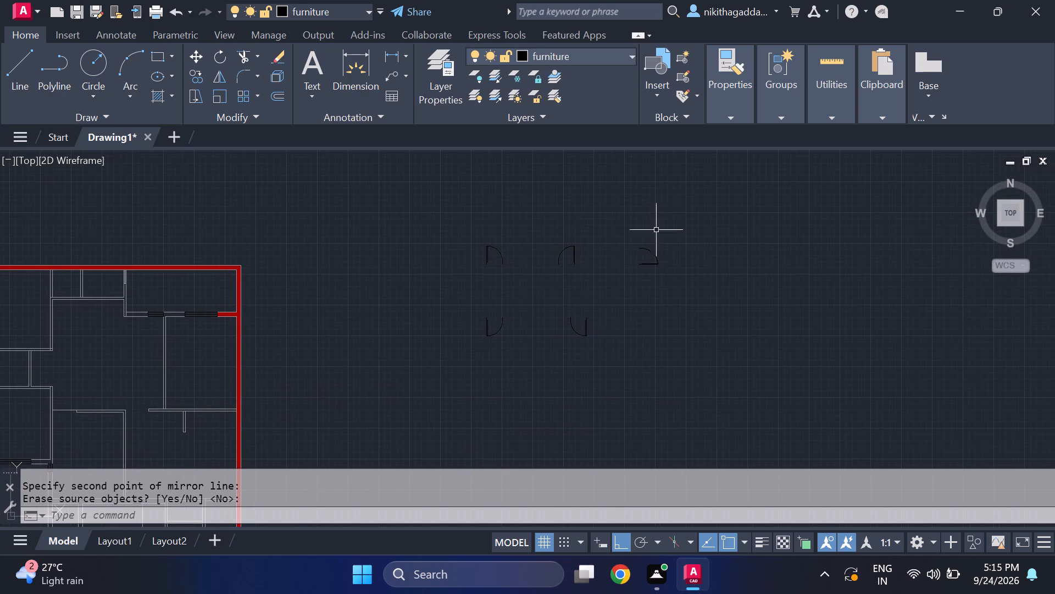
left_click(661, 215)
left_click(621, 295)
type("mi")
key("Return")
left_click(612, 294)
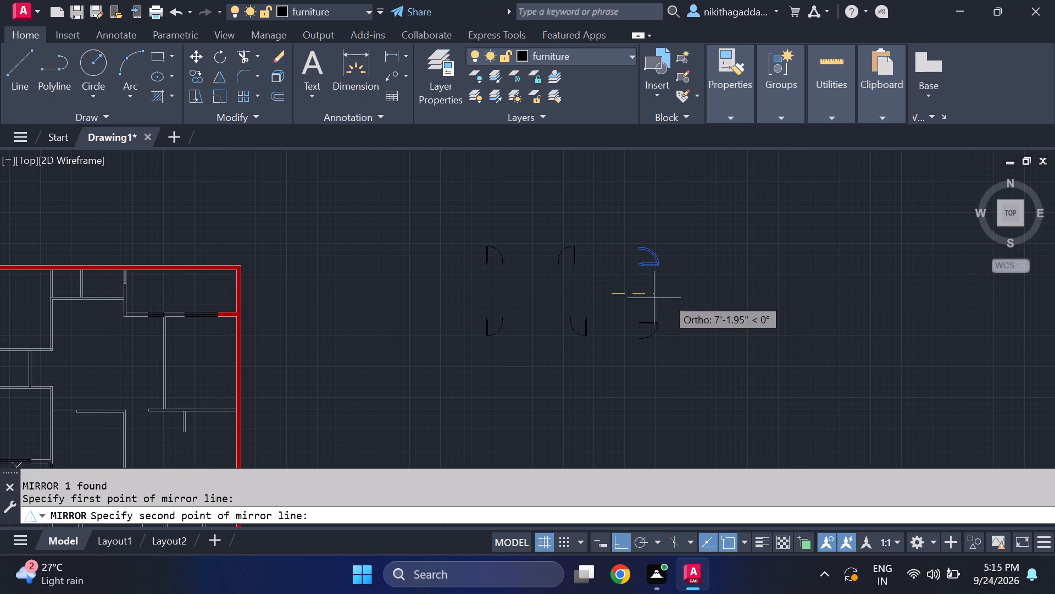
left_click(717, 284)
type("no")
key("Return")
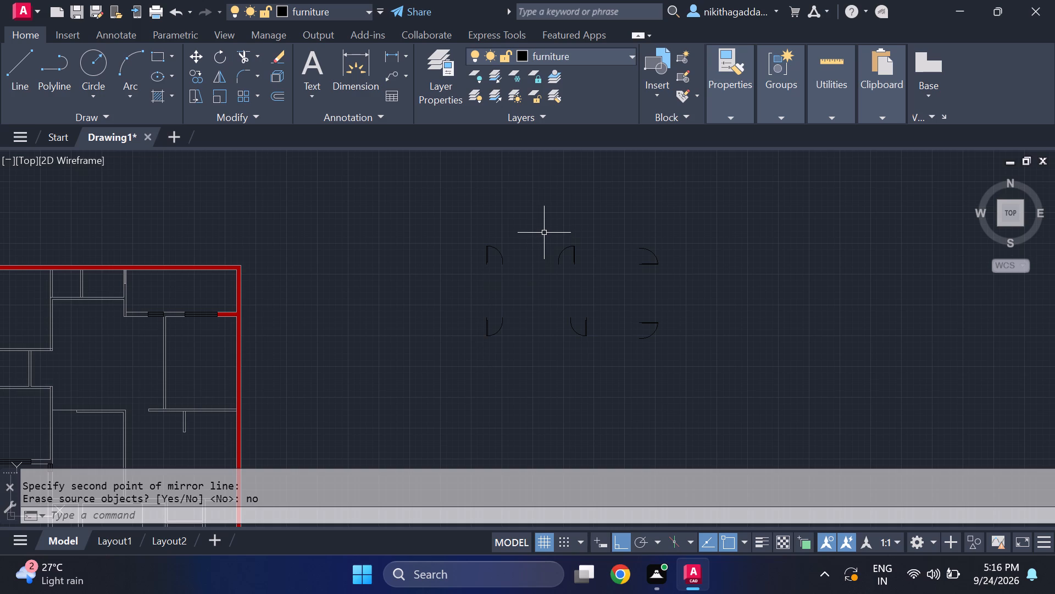
Copy the middle upper-row door, with Ortho off, from its hinge corner to the bottom wall of the plan's upper-left room, near the right corner.
left_click(587, 229)
left_click(527, 265)
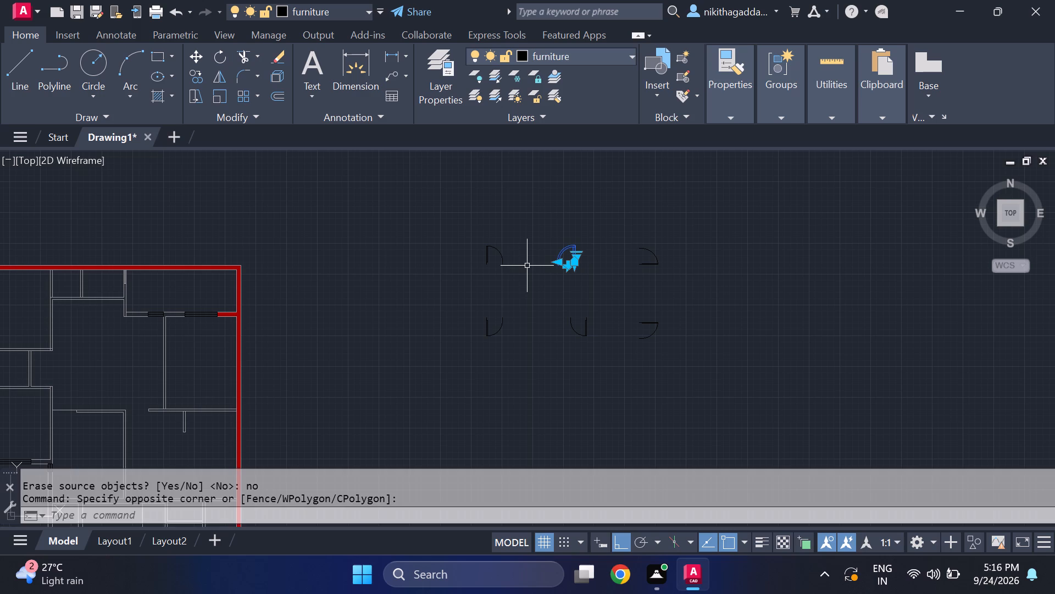
type("co")
key("Return")
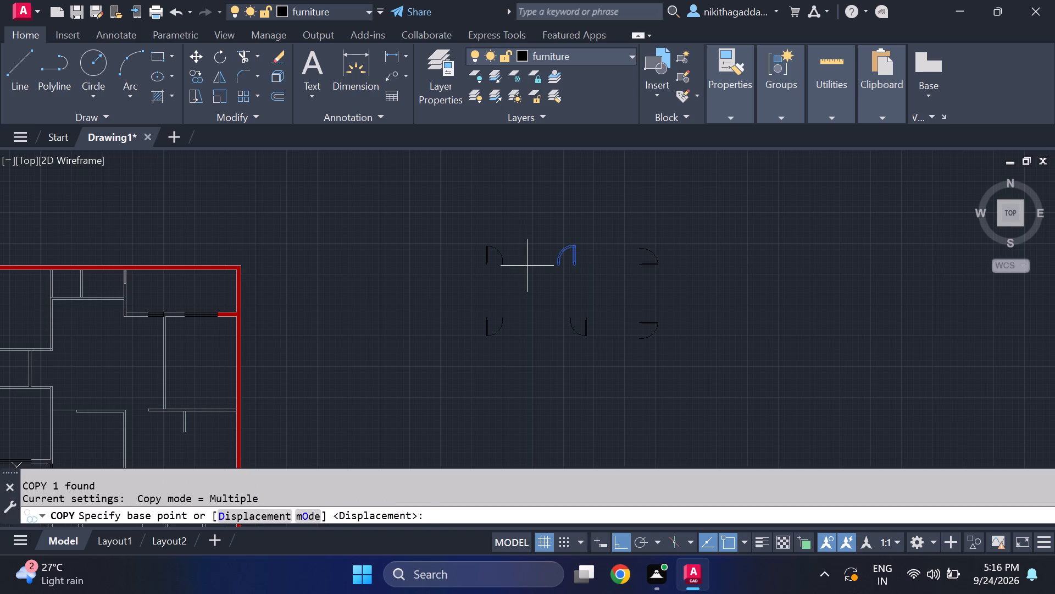
scroll(578, 260, "up", 4)
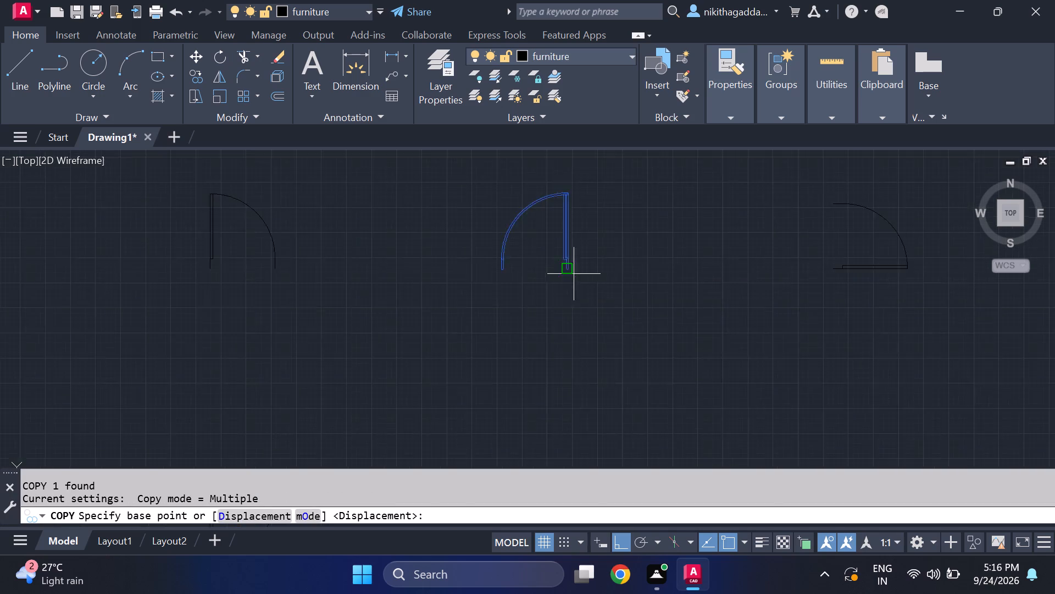
scroll(574, 274, "up", 2)
left_click(557, 257)
scroll(462, 316, "down", 4)
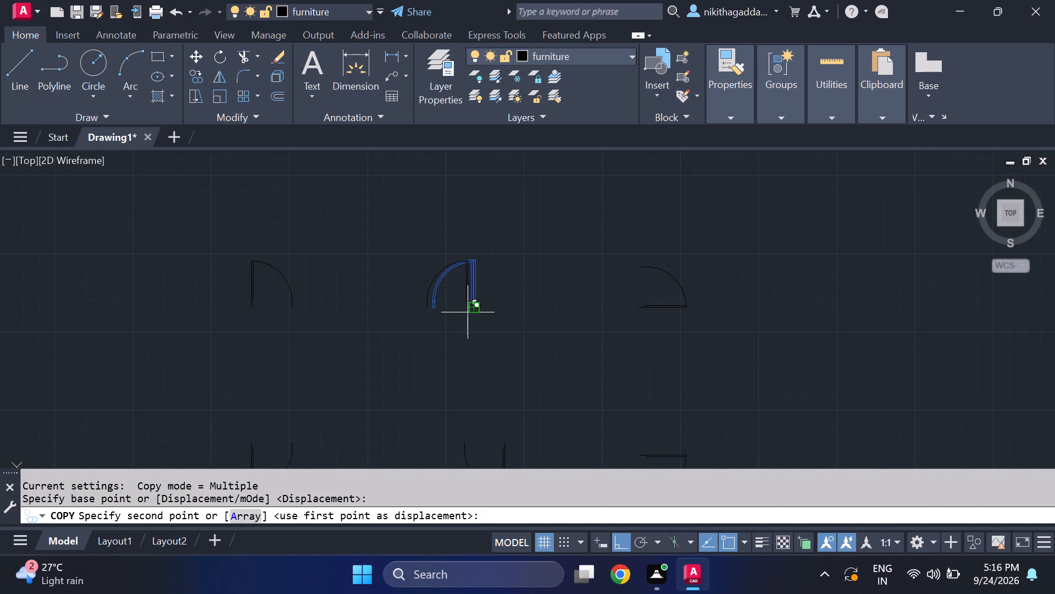
key("F8")
scroll(436, 304, "down", 3)
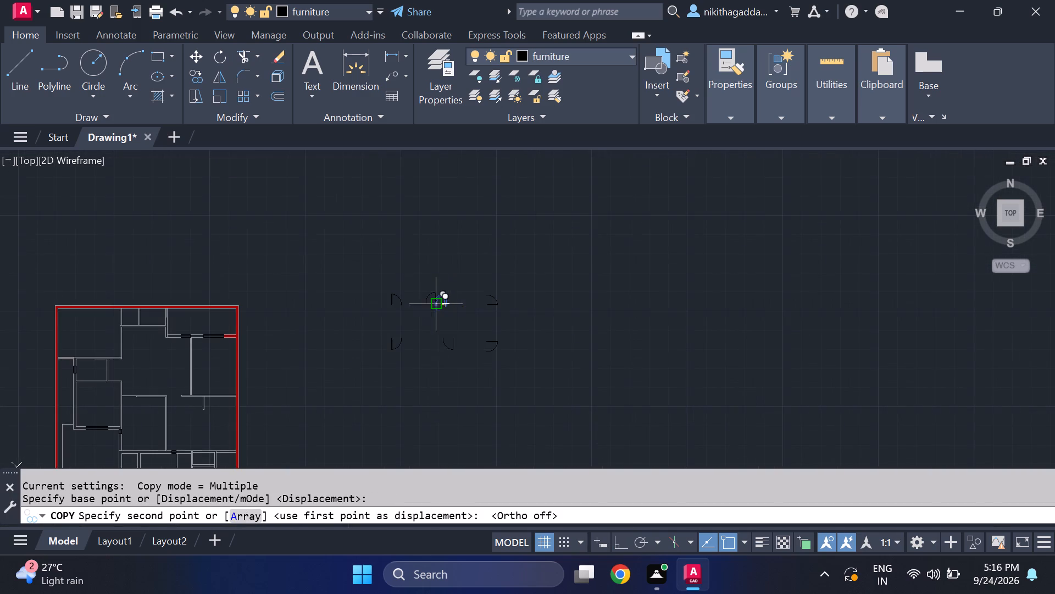
middle_click_drag(436, 320, 807, 247)
scroll(474, 282, "up", 2)
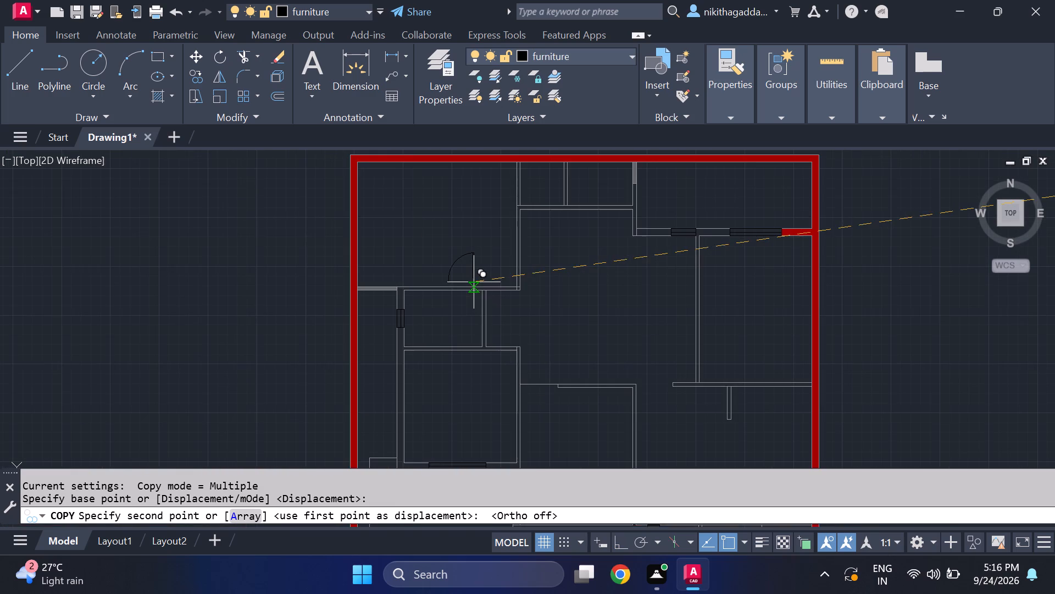
scroll(509, 275, "up", 4)
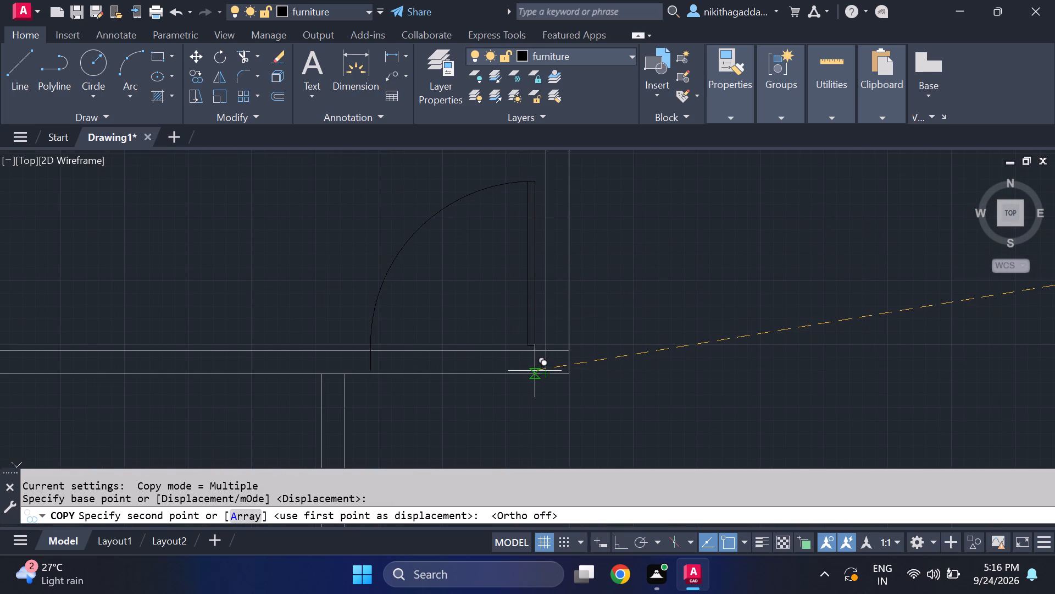
left_click(535, 371)
Place another copy of the door on the bottom wall of the small room just below, near its right end, and finish copying.
scroll(670, 386, "down", 3)
middle_click_drag(736, 408, 727, 337)
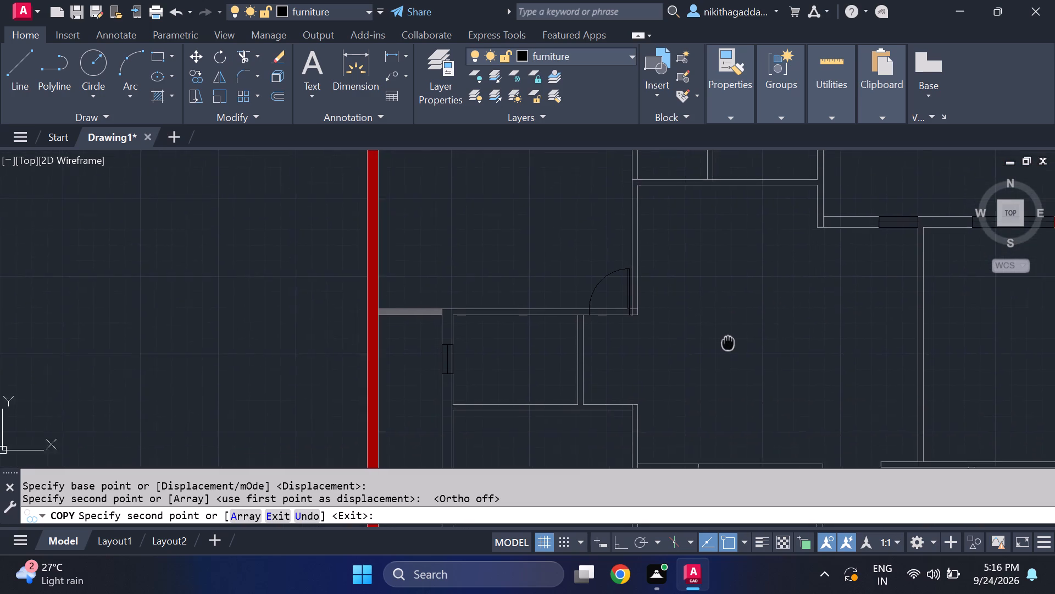
middle_click_drag(727, 337, 702, 274)
scroll(522, 352, "up", 2)
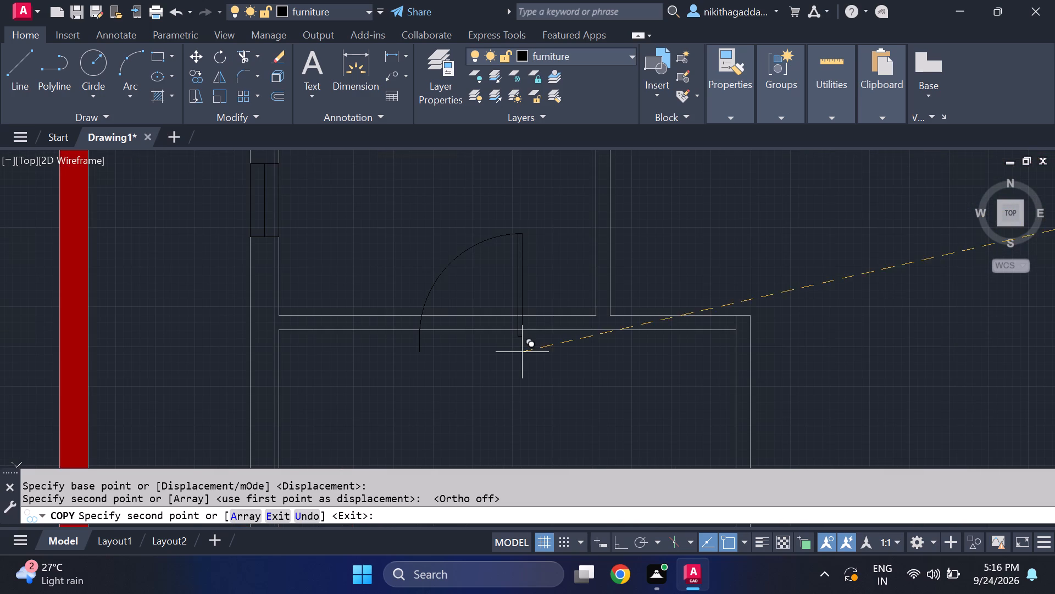
left_click(582, 328)
scroll(712, 329, "down", 3)
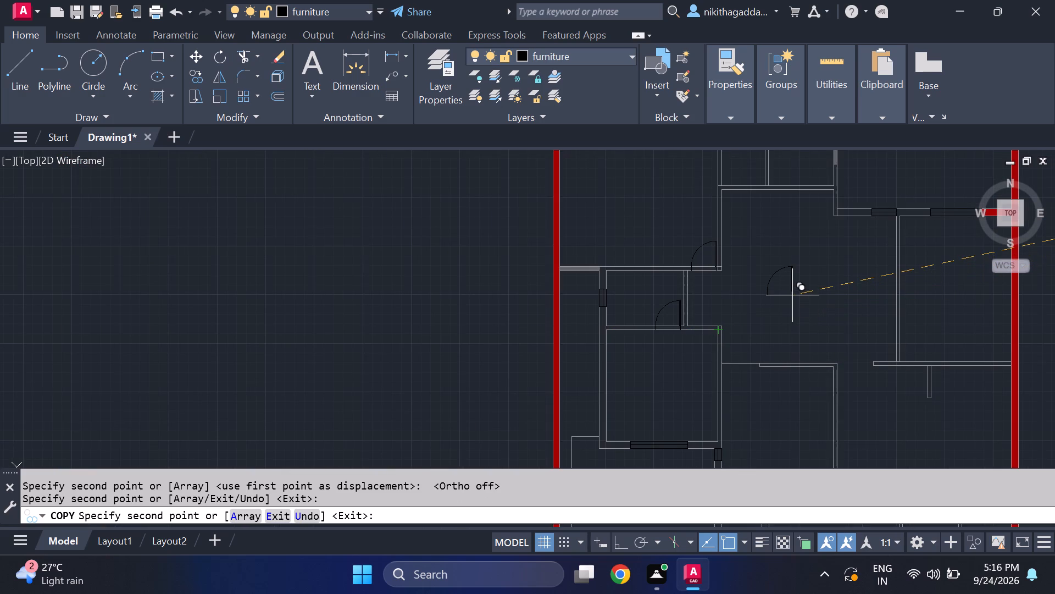
key("Escape")
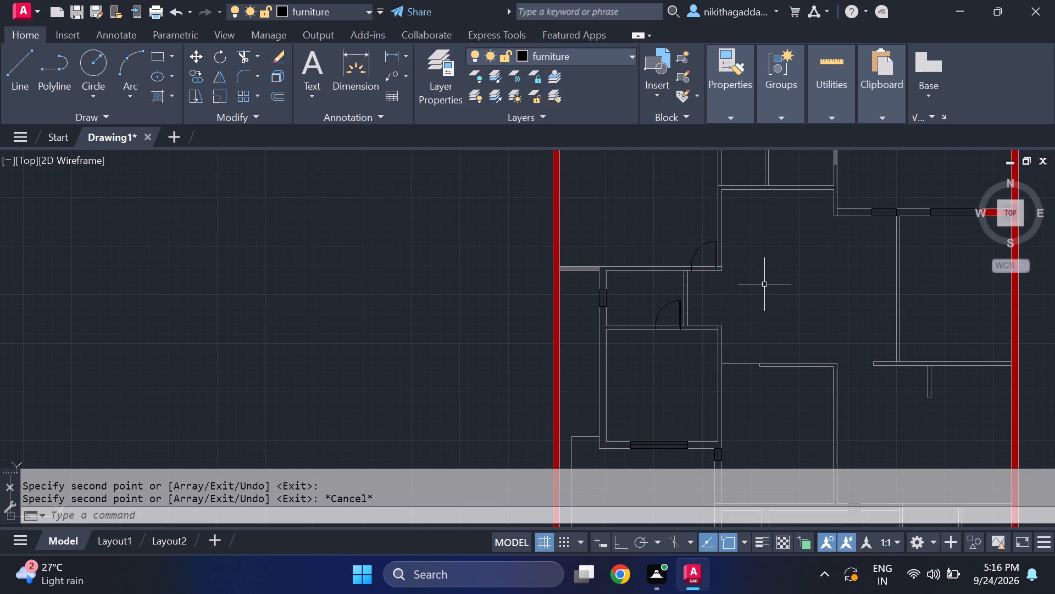
Copy the third upper-row door from its lower-left corner to the left wall of the first small top room, just above its bottom wall.
middle_click_drag(778, 343, 407, 337)
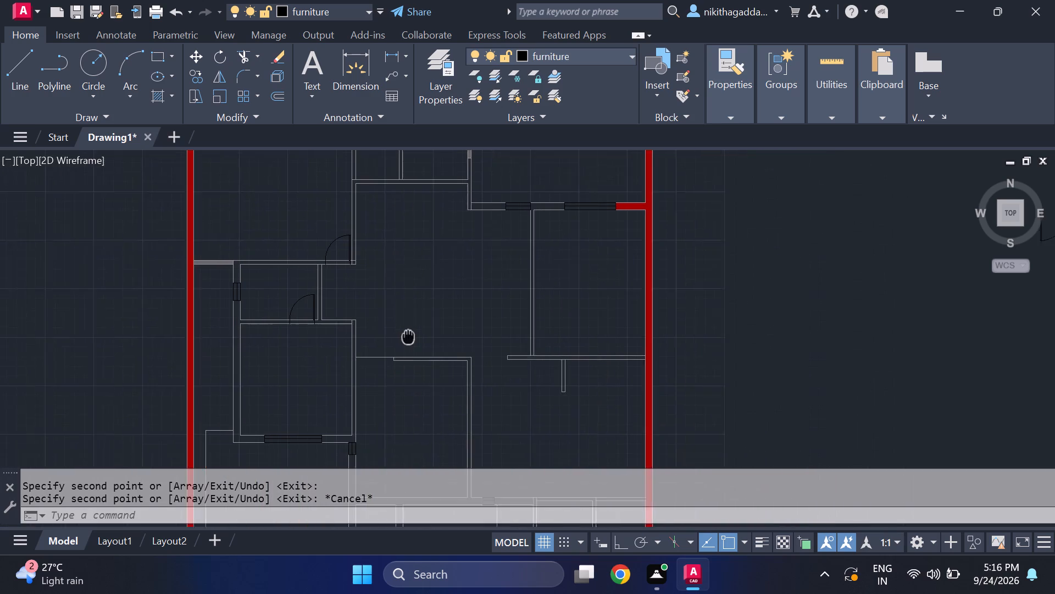
middle_click_drag(407, 337, 379, 332)
middle_click_drag(772, 281, 540, 167)
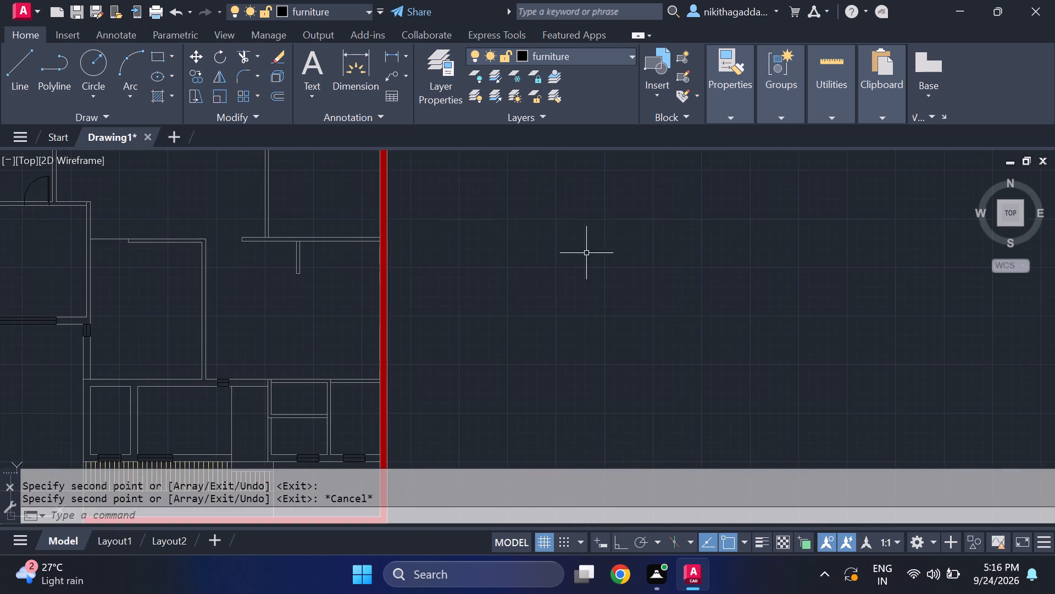
scroll(590, 265, "down", 4)
scroll(664, 228, "up", 4)
left_click_drag(695, 178, 684, 191)
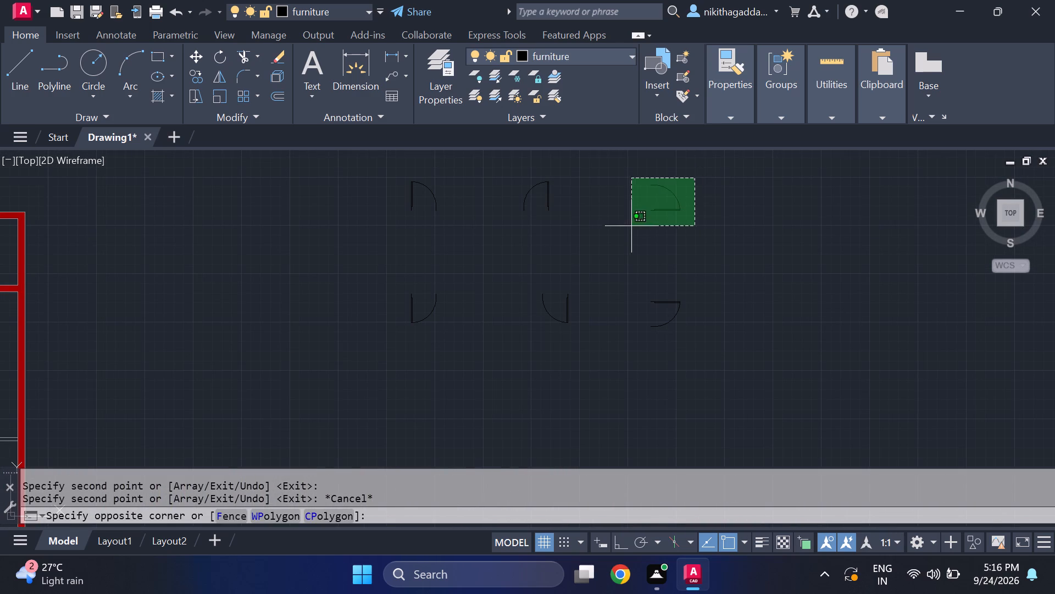
left_click(629, 229)
type("co")
key("Return")
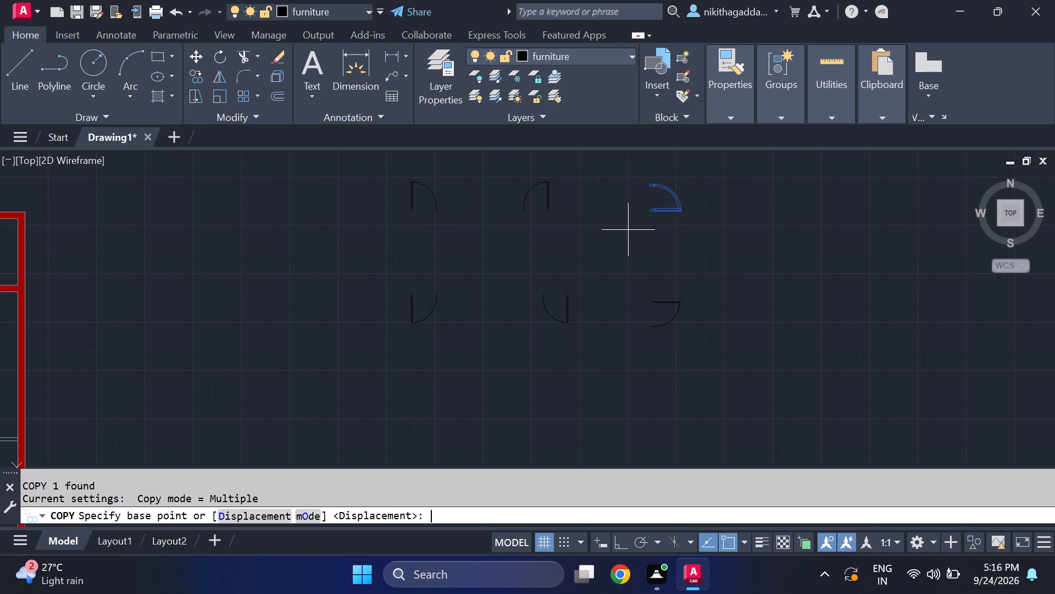
scroll(641, 214, "up", 3)
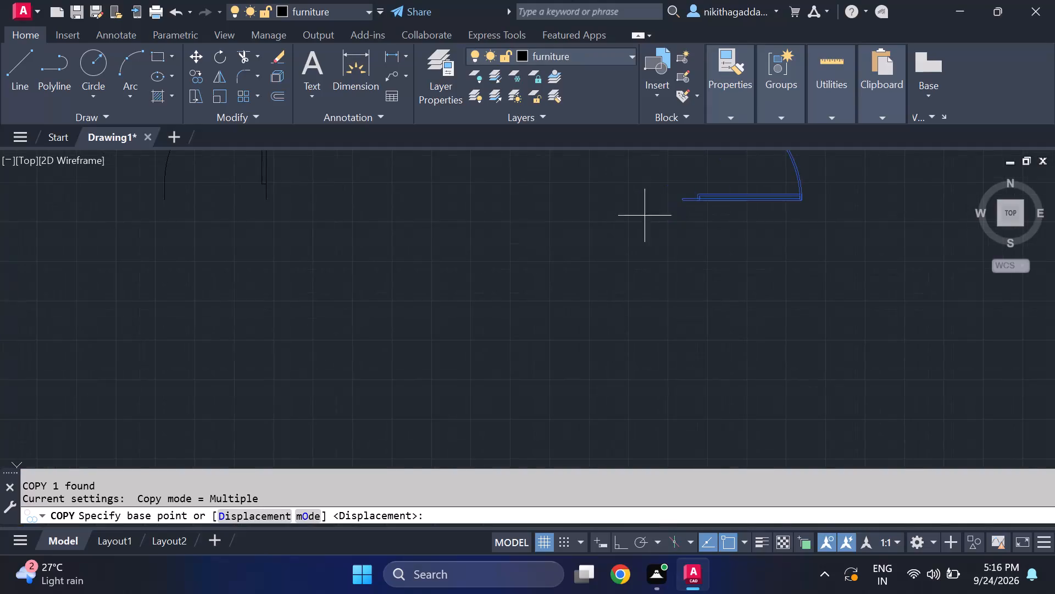
left_click(682, 200)
scroll(312, 308, "down", 4)
middle_click_drag(372, 321, 581, 354)
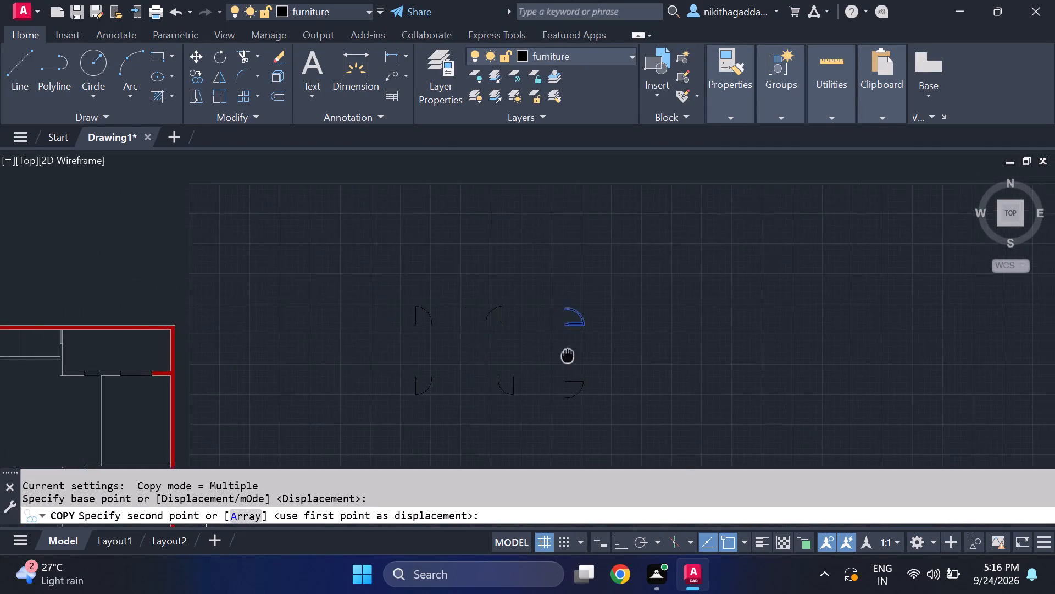
middle_click_drag(581, 354, 956, 332)
scroll(963, 332, "down", 1)
scroll(631, 324, "up", 2)
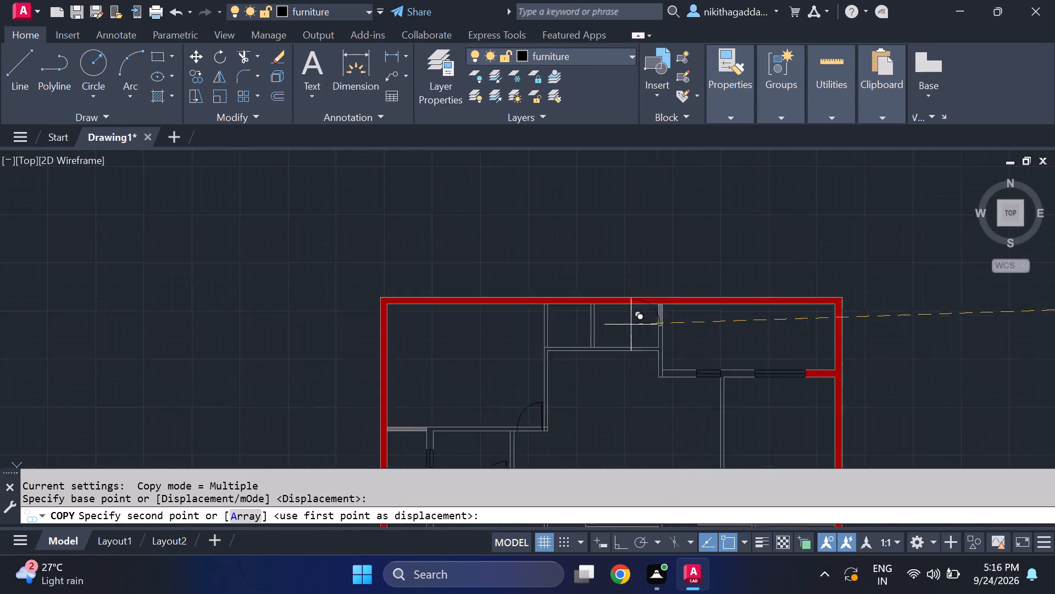
scroll(631, 324, "up", 1)
scroll(527, 335, "up", 3)
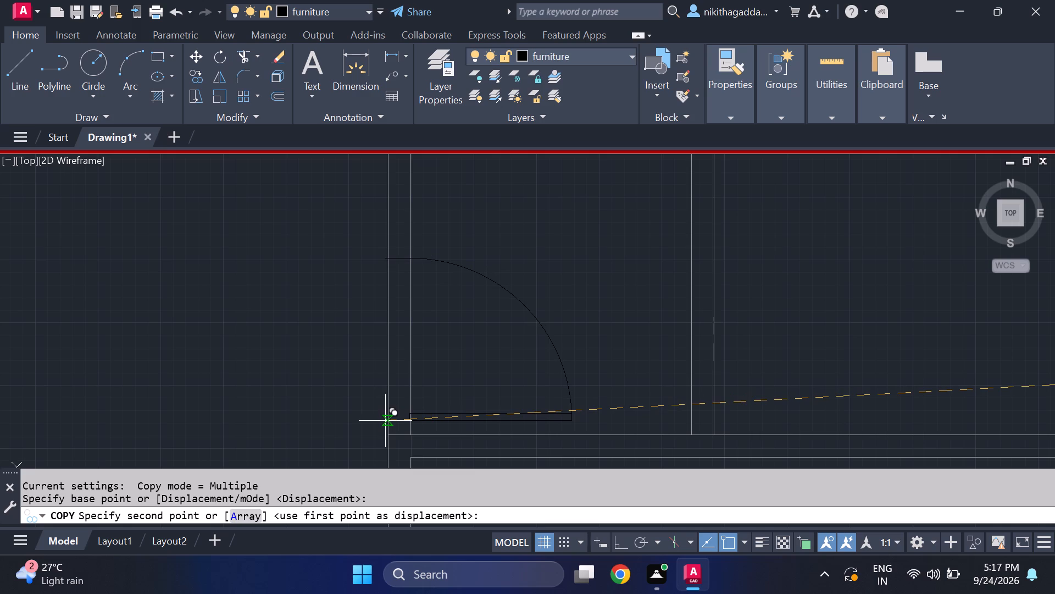
left_click(385, 424)
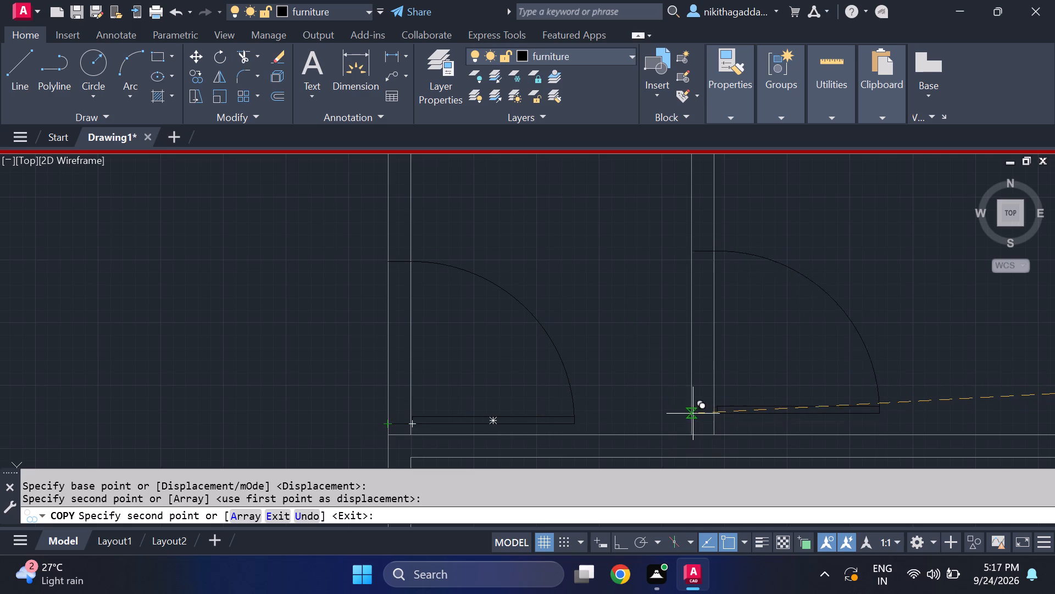
Place another copy of the door on the wall between the two small top rooms, level with the first copy.
scroll(693, 414, "up", 3)
scroll(673, 410, "down", 2)
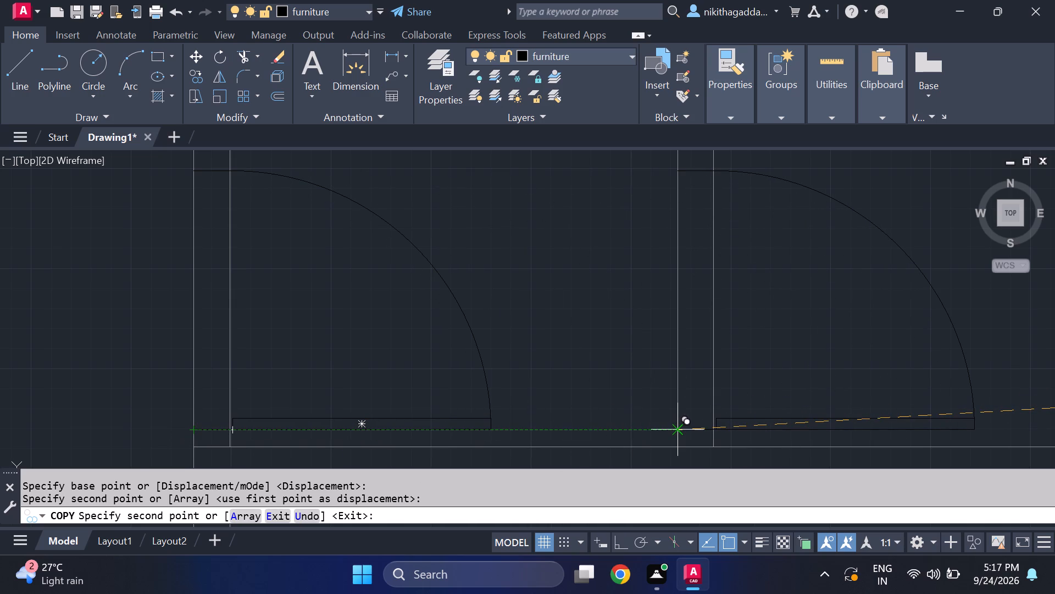
left_click(678, 431)
Place another copy of the door on the left wall of the plan's tall right-hand room, just above its bottom wall.
scroll(574, 420, "down", 5)
middle_click_drag(727, 431, 717, 417)
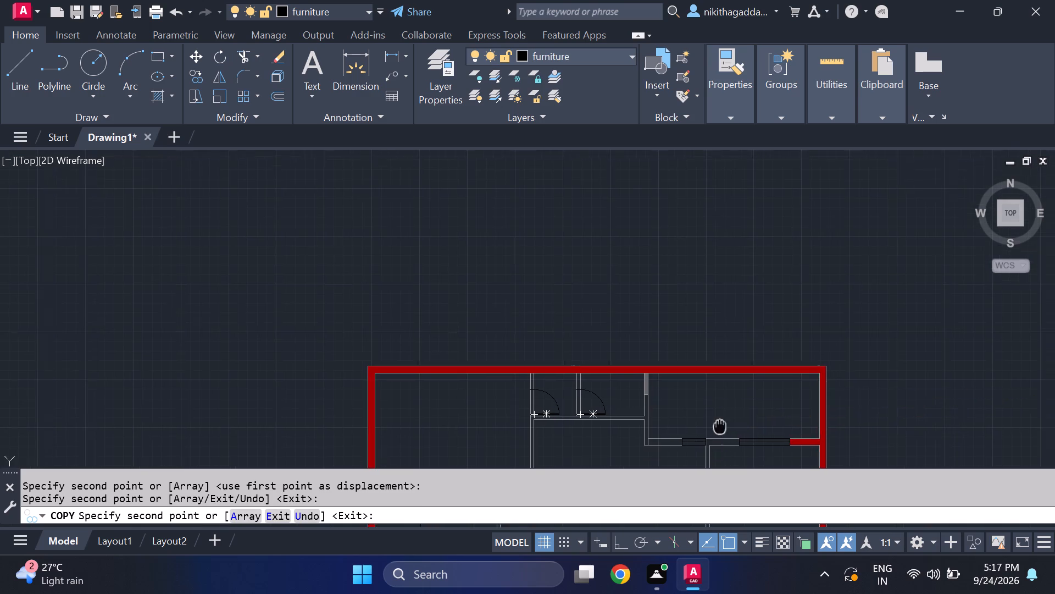
middle_click_drag(717, 417, 647, 268)
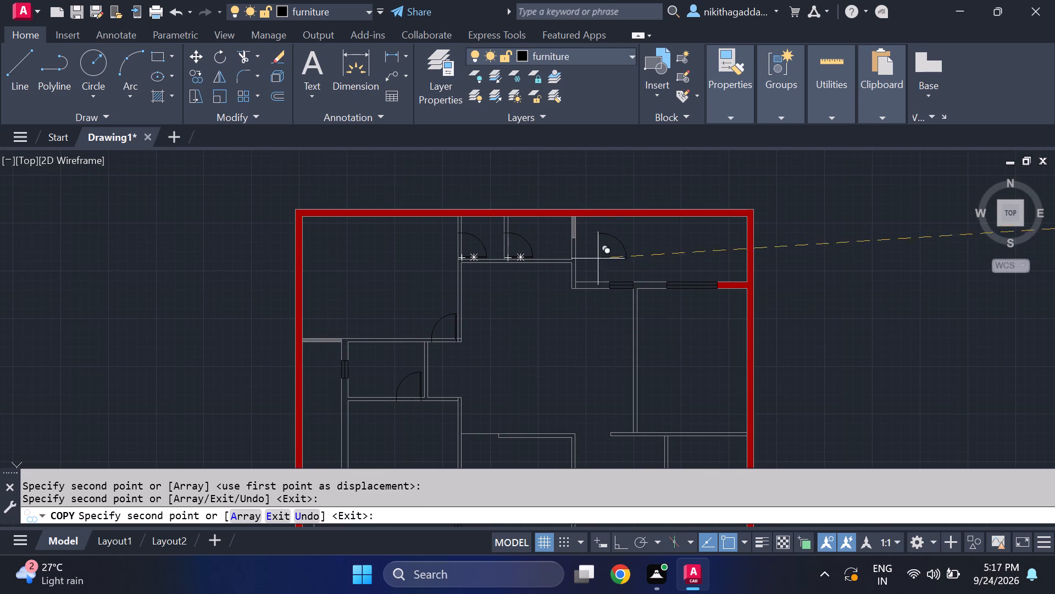
middle_click_drag(659, 431, 638, 371)
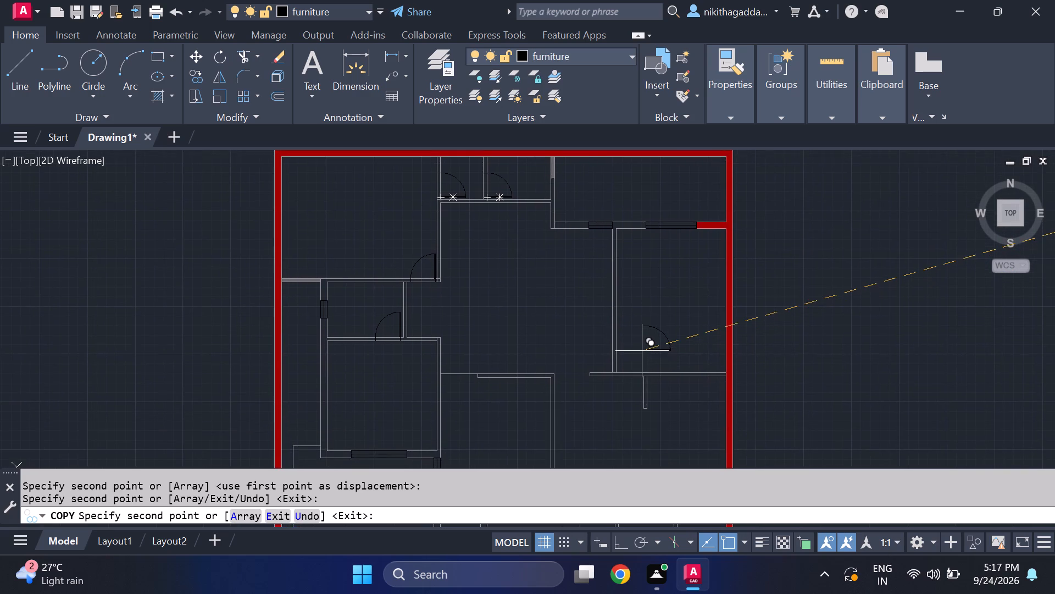
scroll(642, 350, "up", 1)
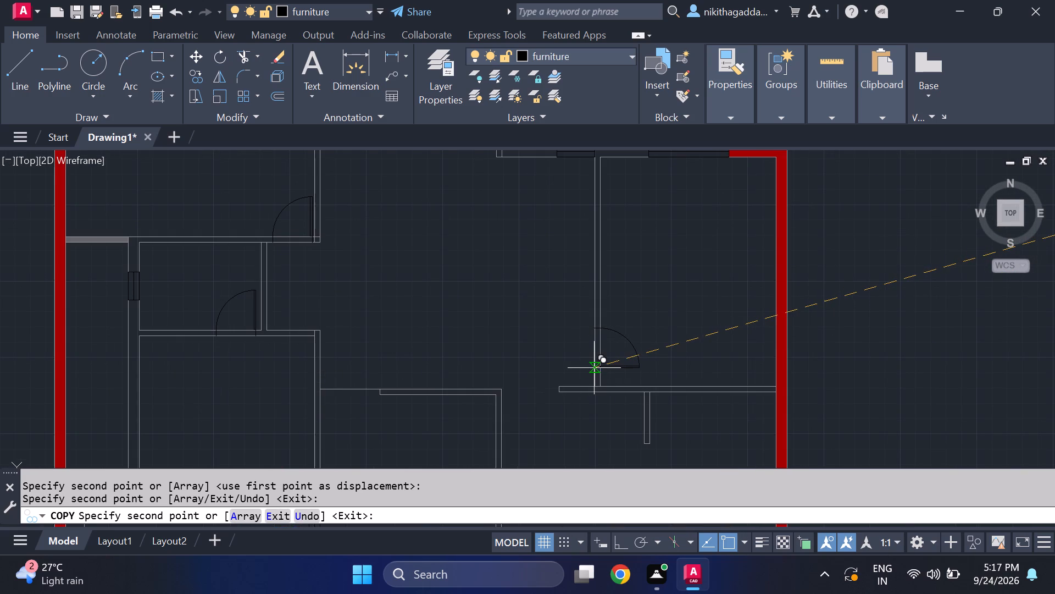
scroll(597, 372, "up", 3)
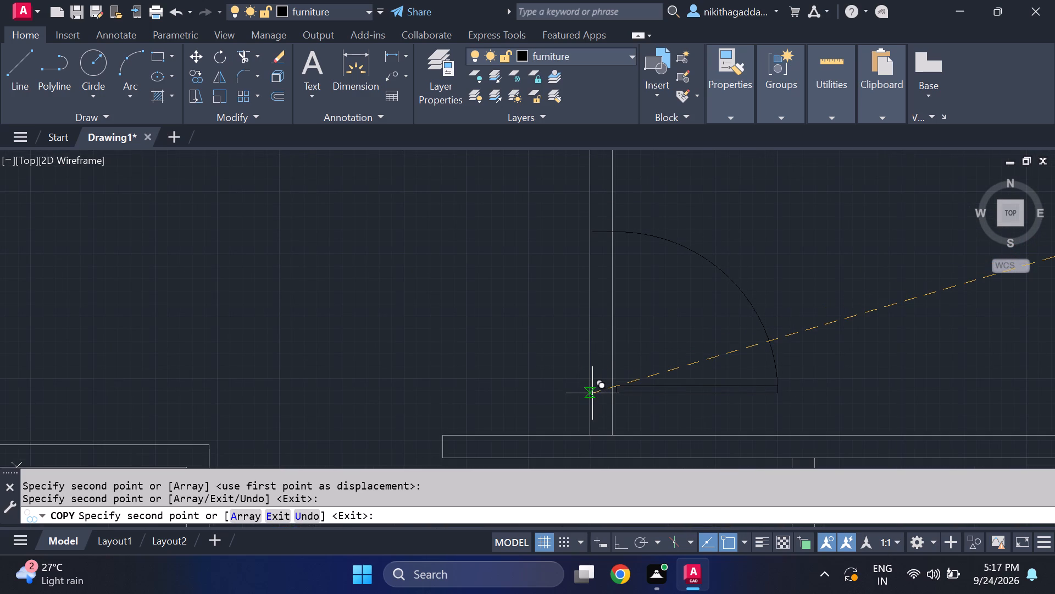
left_click(590, 425)
Place a copy of the door on the left wall of the lower central room, just above its bottom wall, and finish copying.
scroll(660, 388, "down", 4)
middle_click_drag(780, 413, 775, 393)
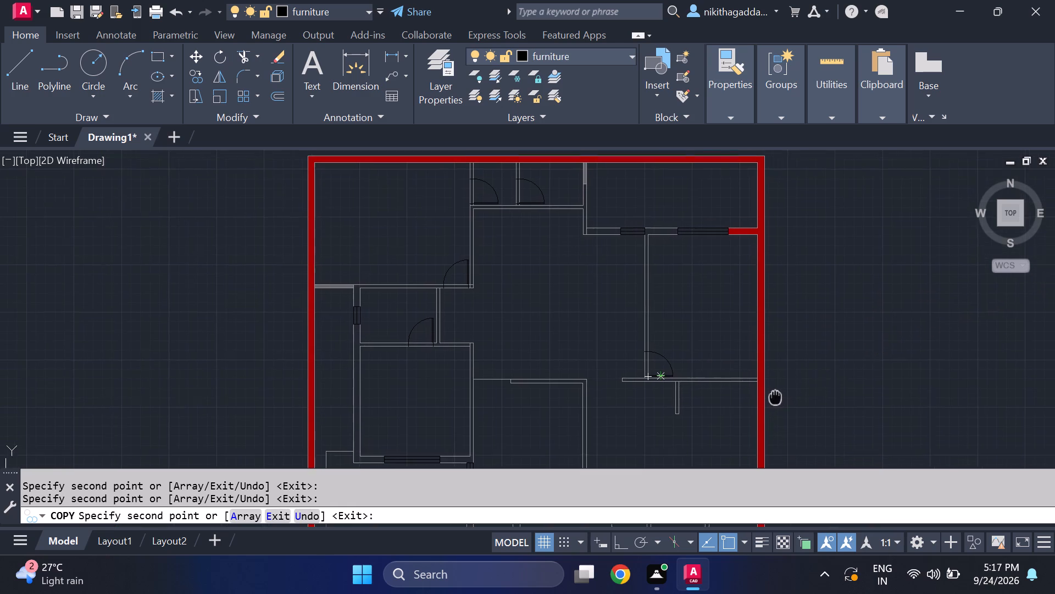
middle_click_drag(775, 393, 771, 273)
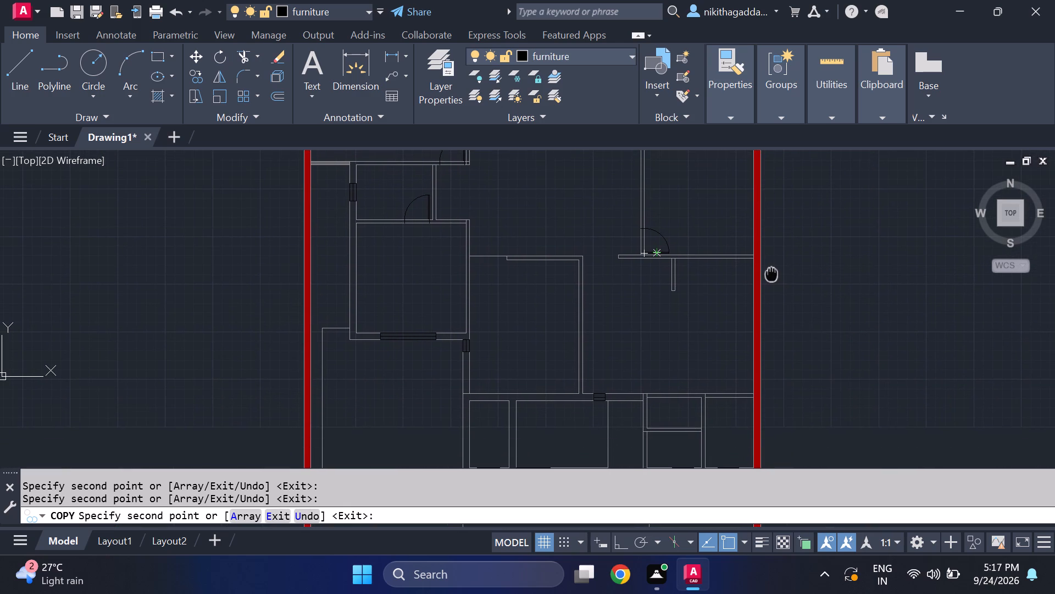
middle_click_drag(771, 273, 773, 273)
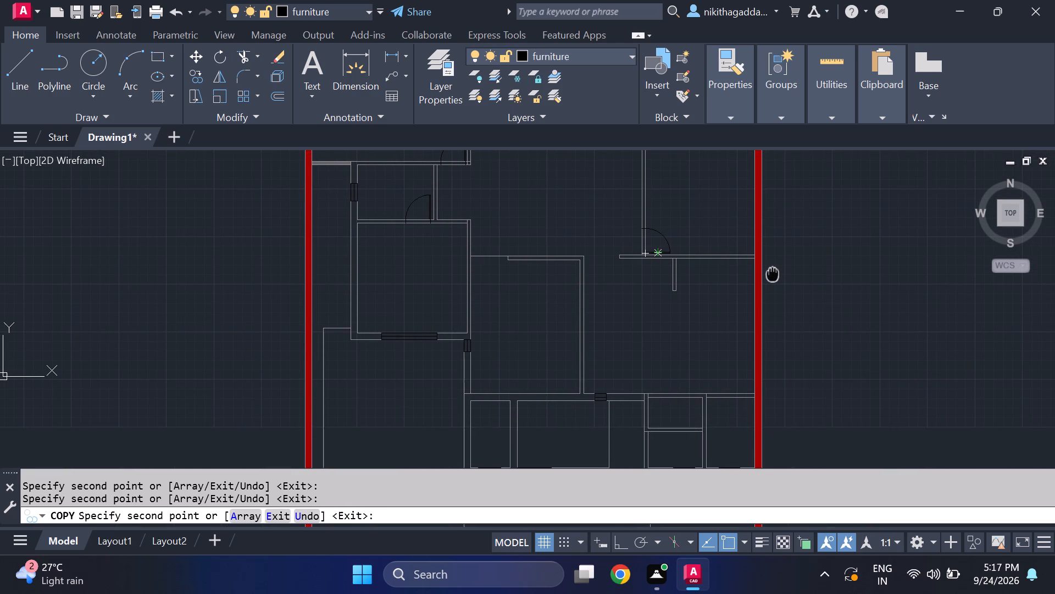
middle_click_drag(773, 273, 779, 262)
scroll(503, 382, "up", 2)
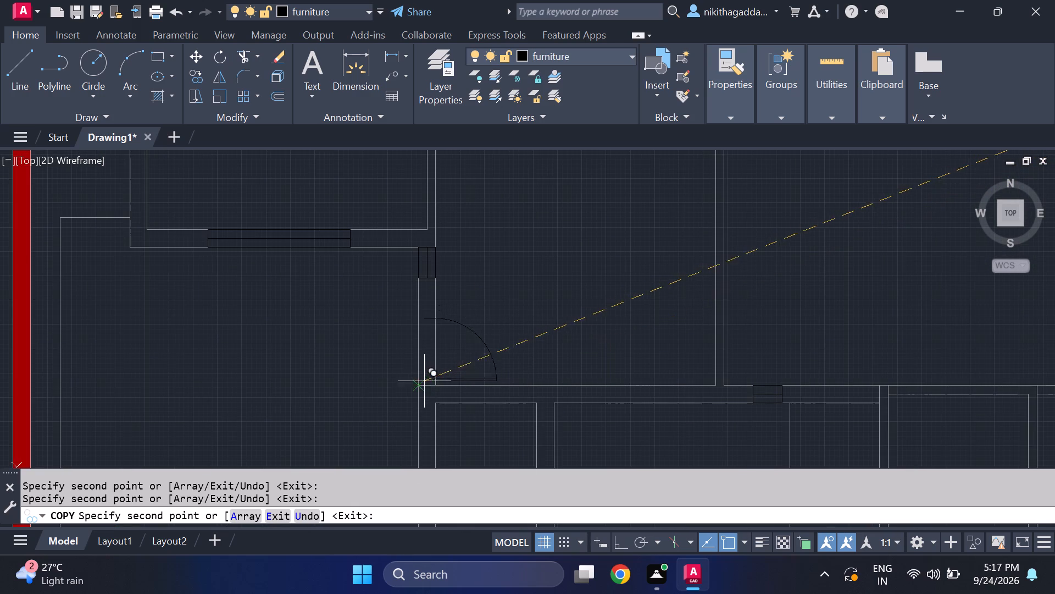
scroll(424, 374, "up", 1)
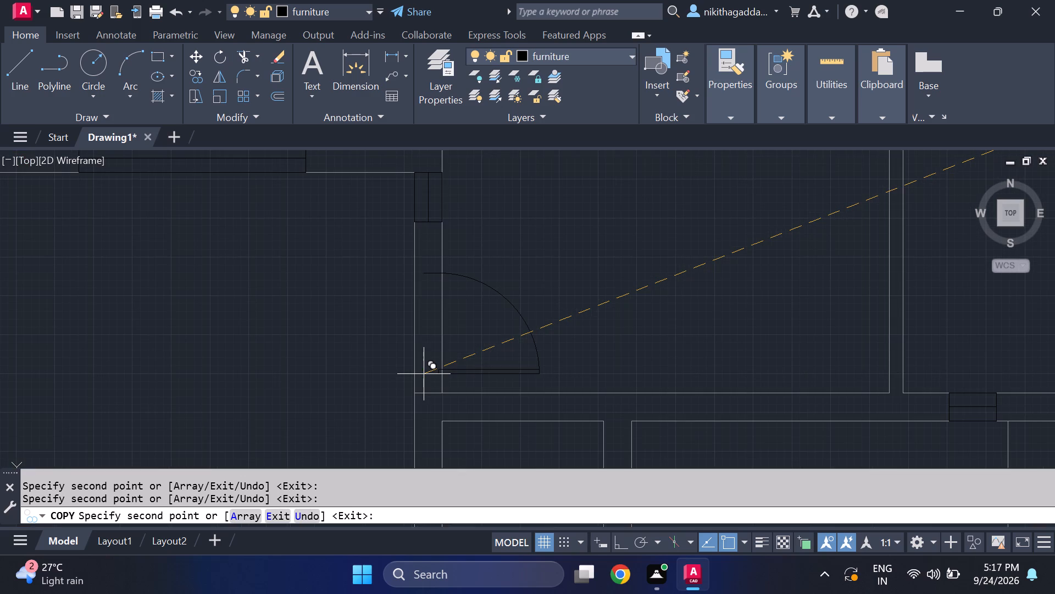
scroll(414, 381, "up", 2)
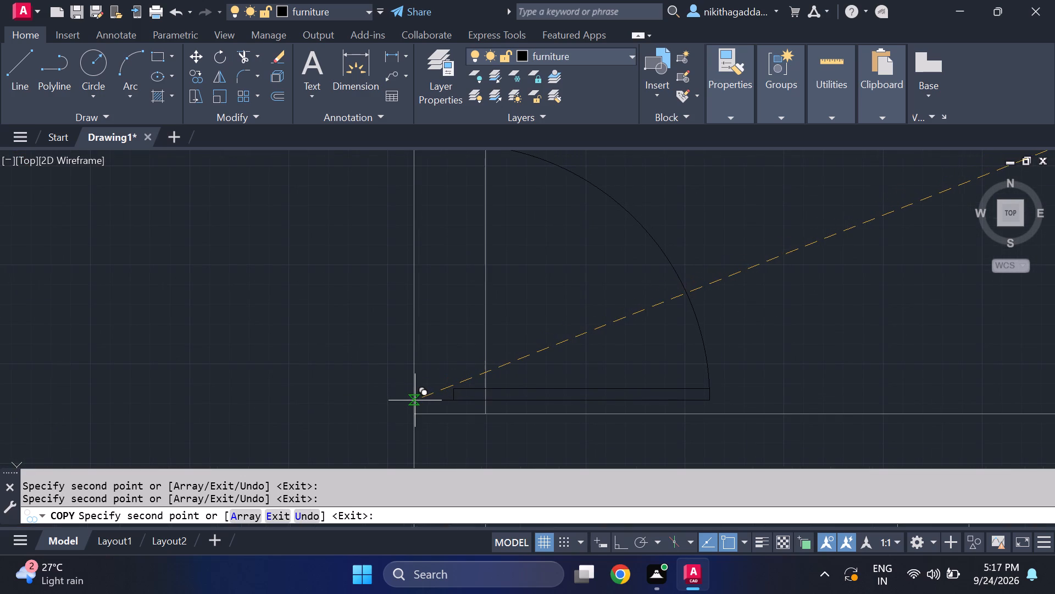
left_click(415, 400)
scroll(617, 373, "down", 5)
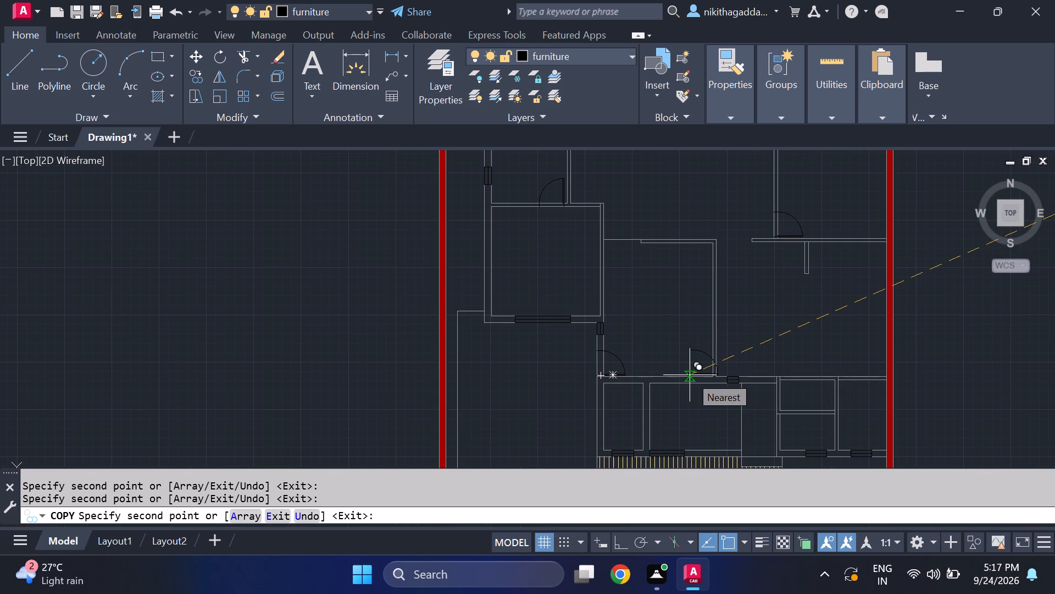
key("Escape")
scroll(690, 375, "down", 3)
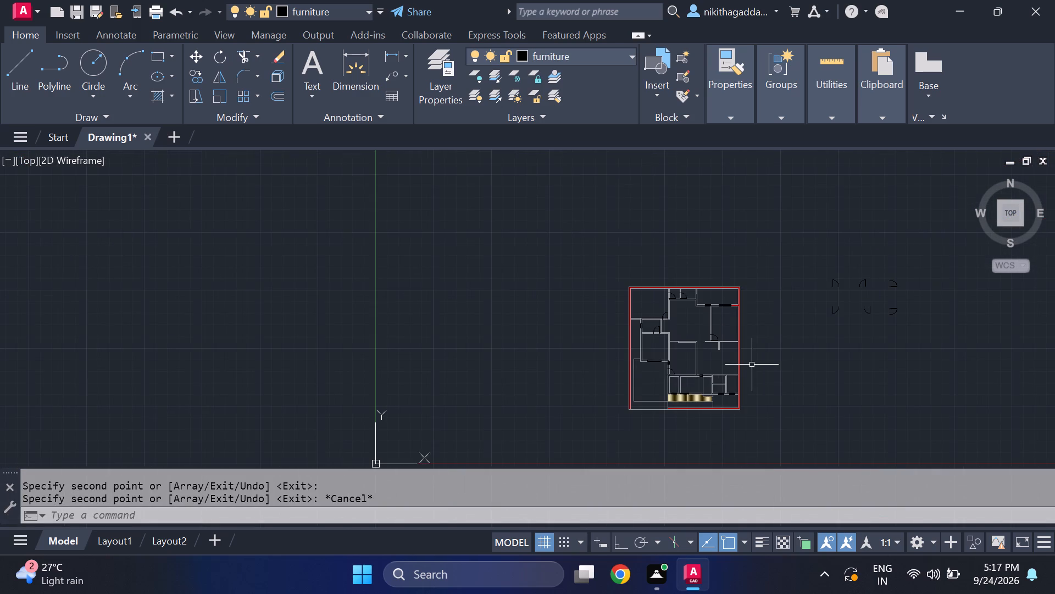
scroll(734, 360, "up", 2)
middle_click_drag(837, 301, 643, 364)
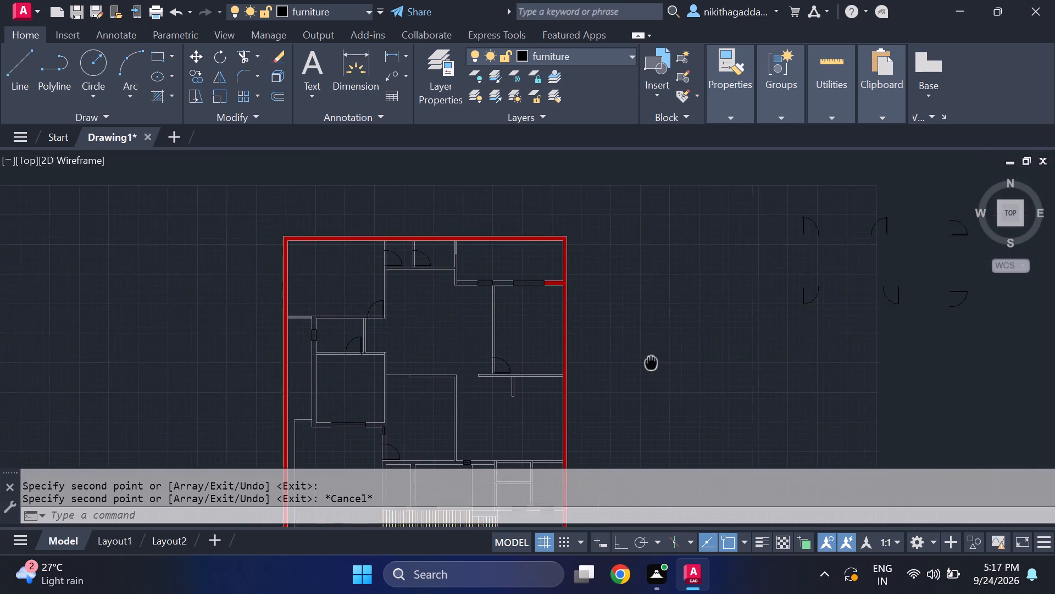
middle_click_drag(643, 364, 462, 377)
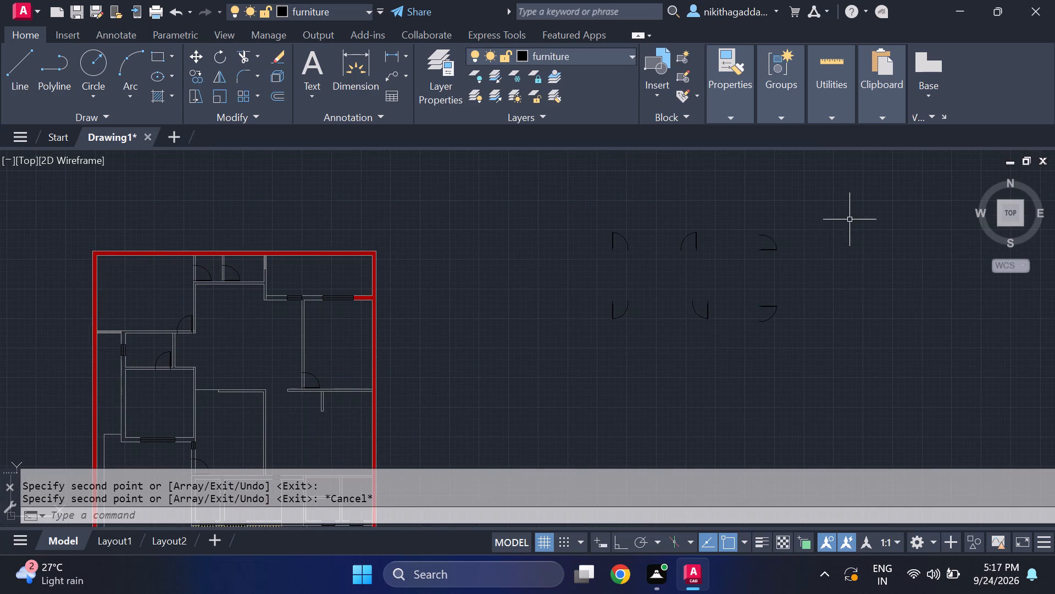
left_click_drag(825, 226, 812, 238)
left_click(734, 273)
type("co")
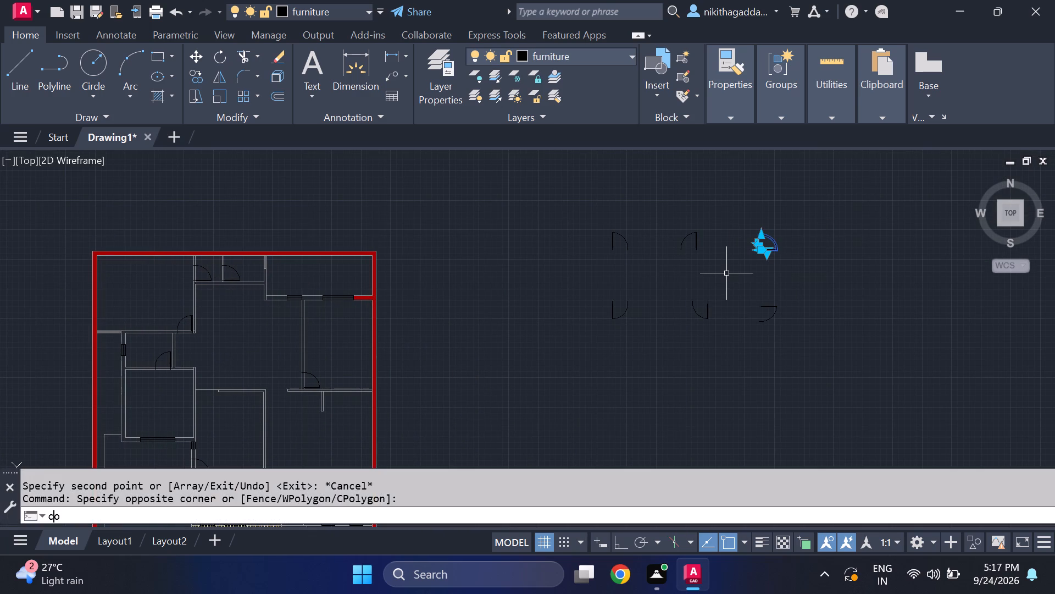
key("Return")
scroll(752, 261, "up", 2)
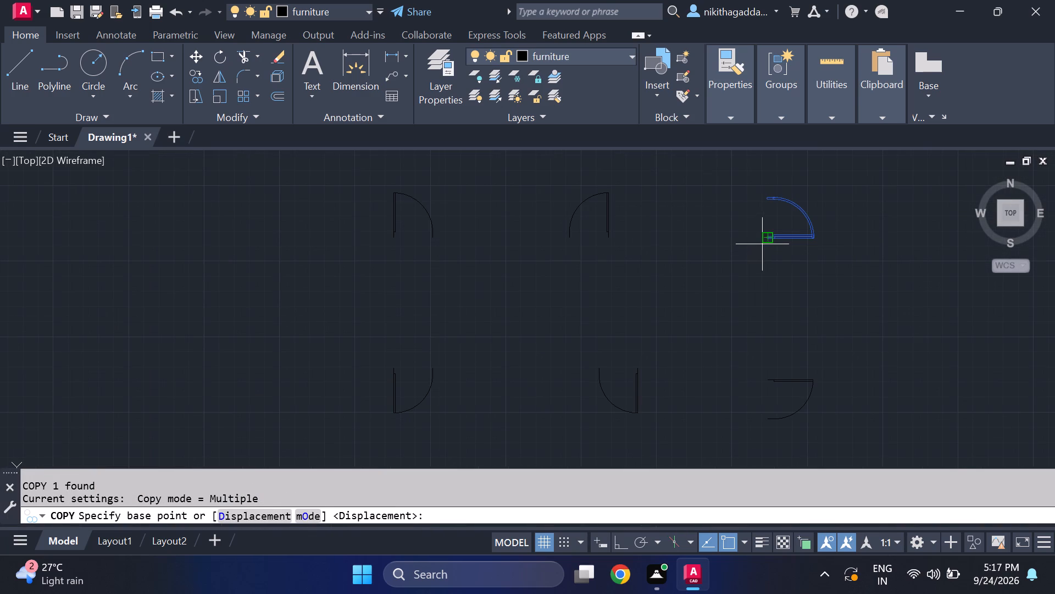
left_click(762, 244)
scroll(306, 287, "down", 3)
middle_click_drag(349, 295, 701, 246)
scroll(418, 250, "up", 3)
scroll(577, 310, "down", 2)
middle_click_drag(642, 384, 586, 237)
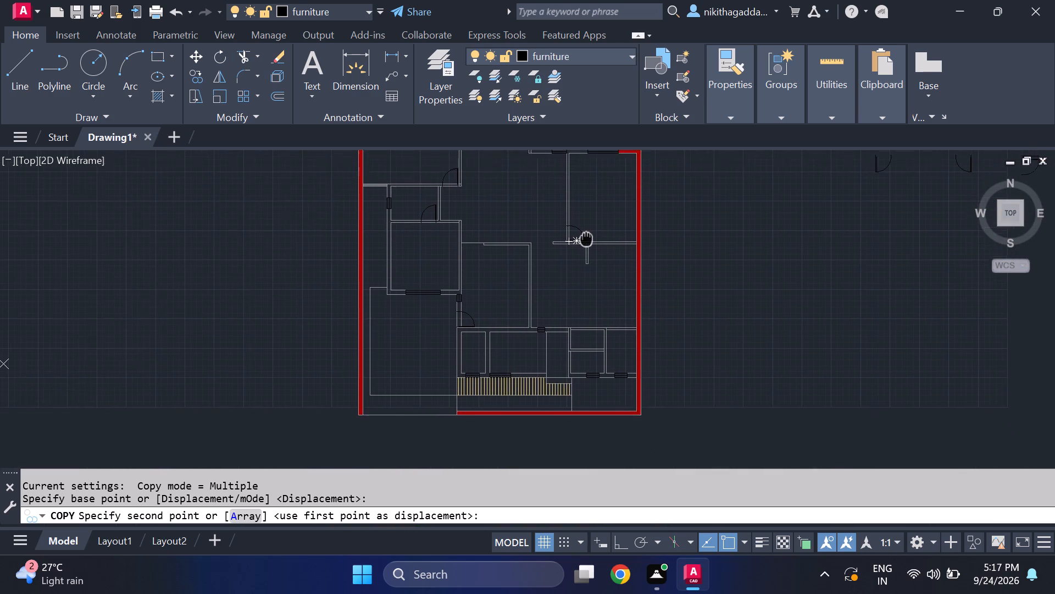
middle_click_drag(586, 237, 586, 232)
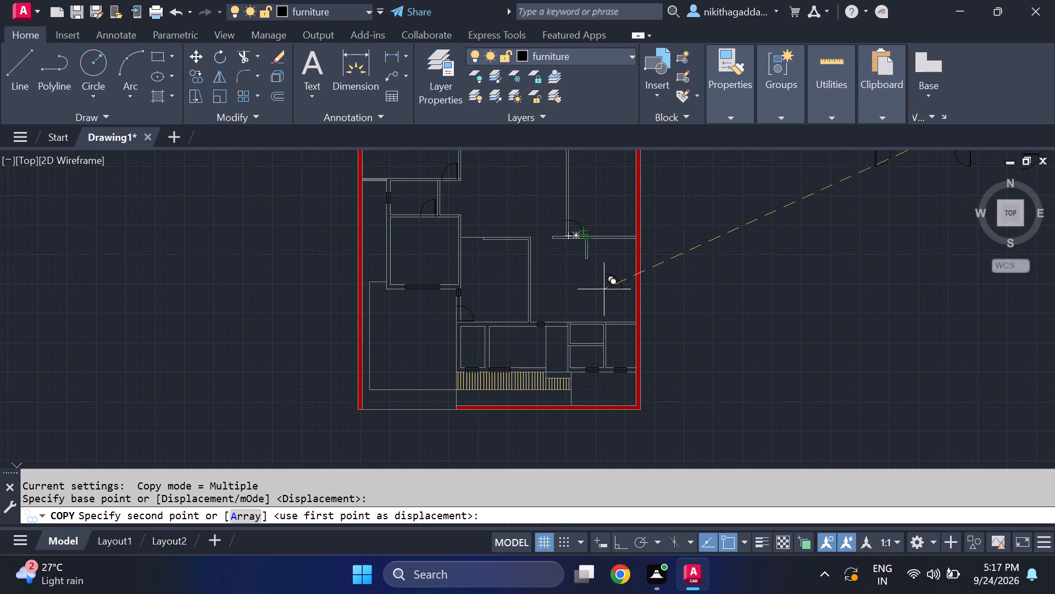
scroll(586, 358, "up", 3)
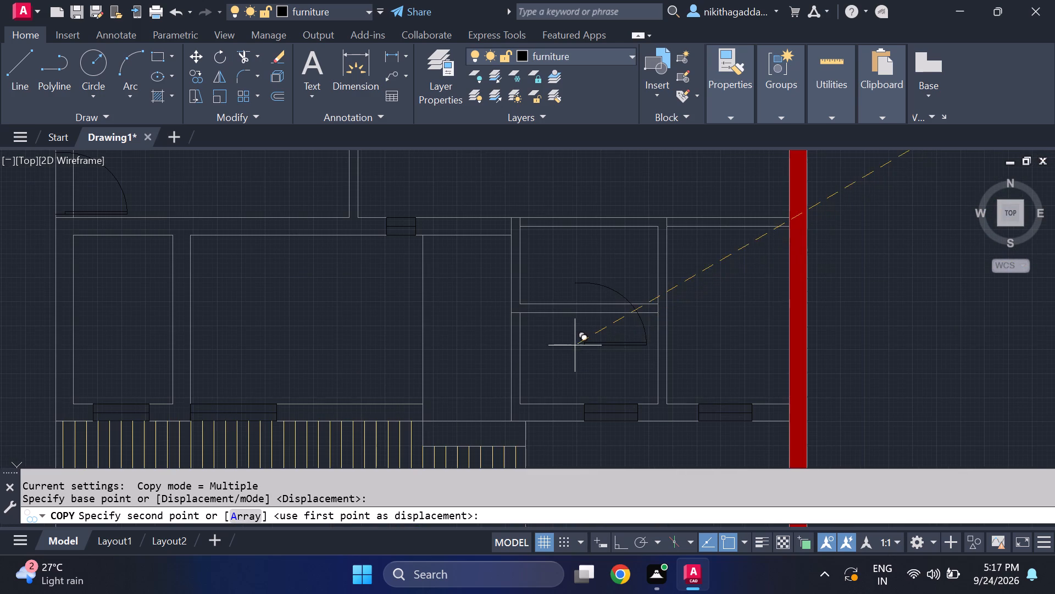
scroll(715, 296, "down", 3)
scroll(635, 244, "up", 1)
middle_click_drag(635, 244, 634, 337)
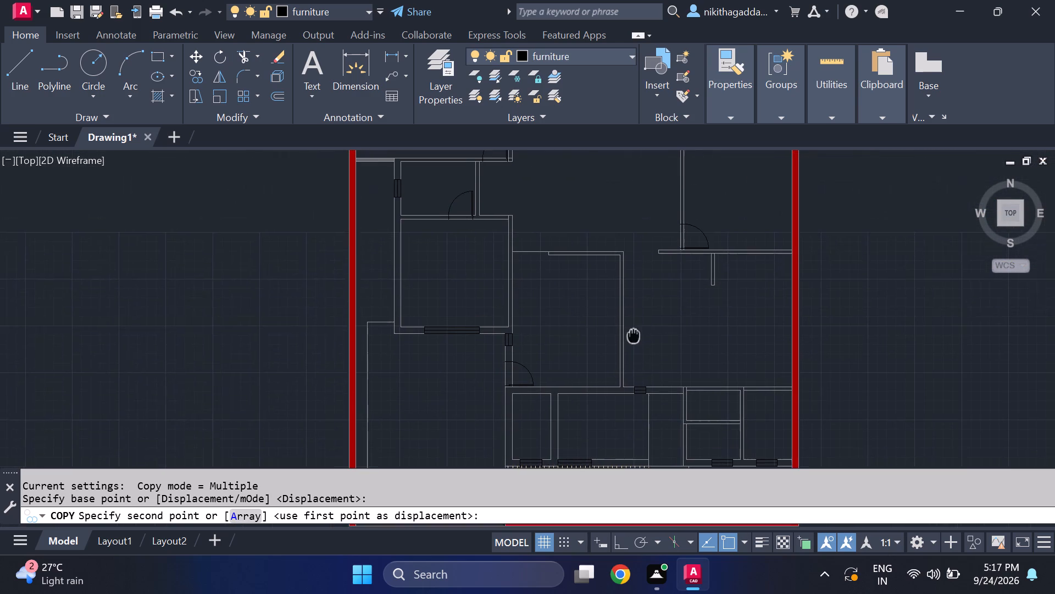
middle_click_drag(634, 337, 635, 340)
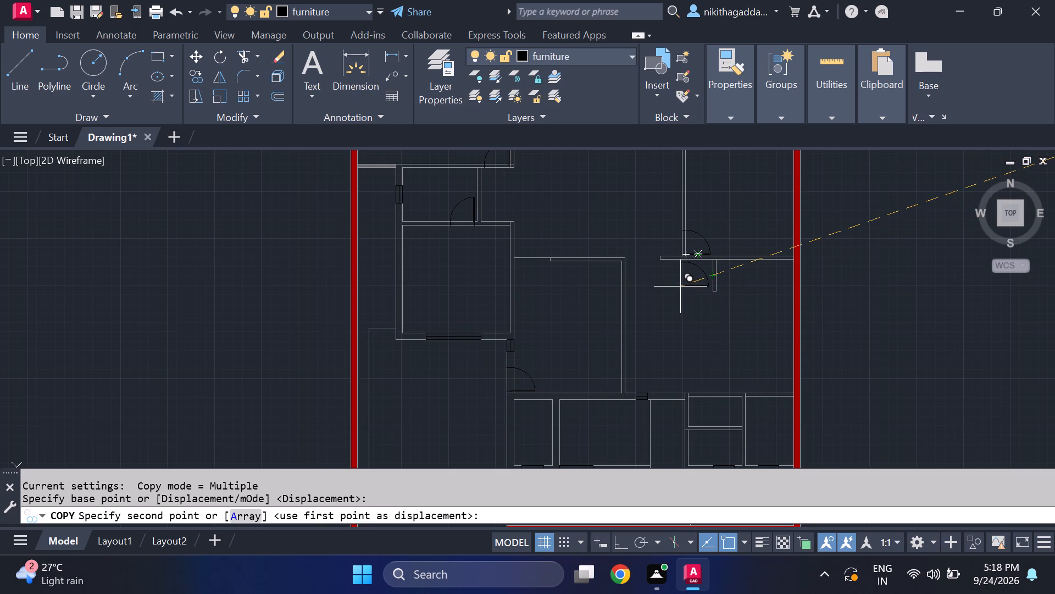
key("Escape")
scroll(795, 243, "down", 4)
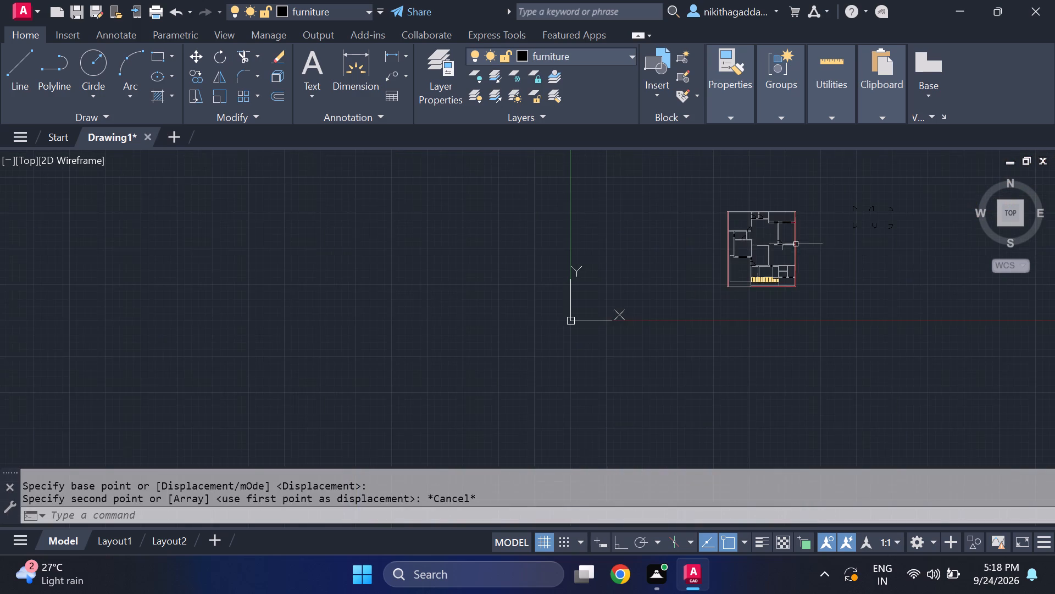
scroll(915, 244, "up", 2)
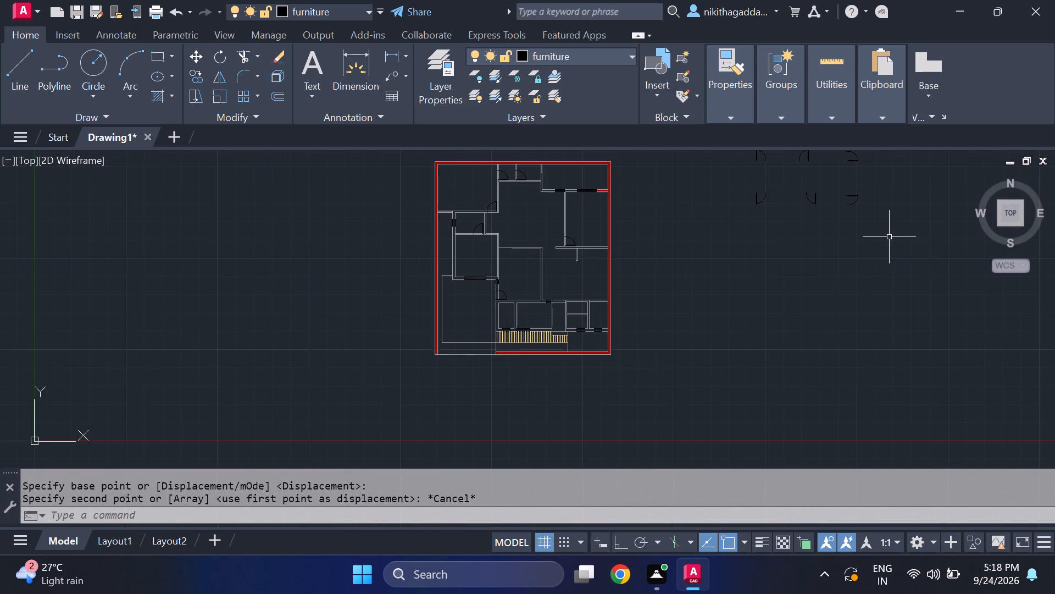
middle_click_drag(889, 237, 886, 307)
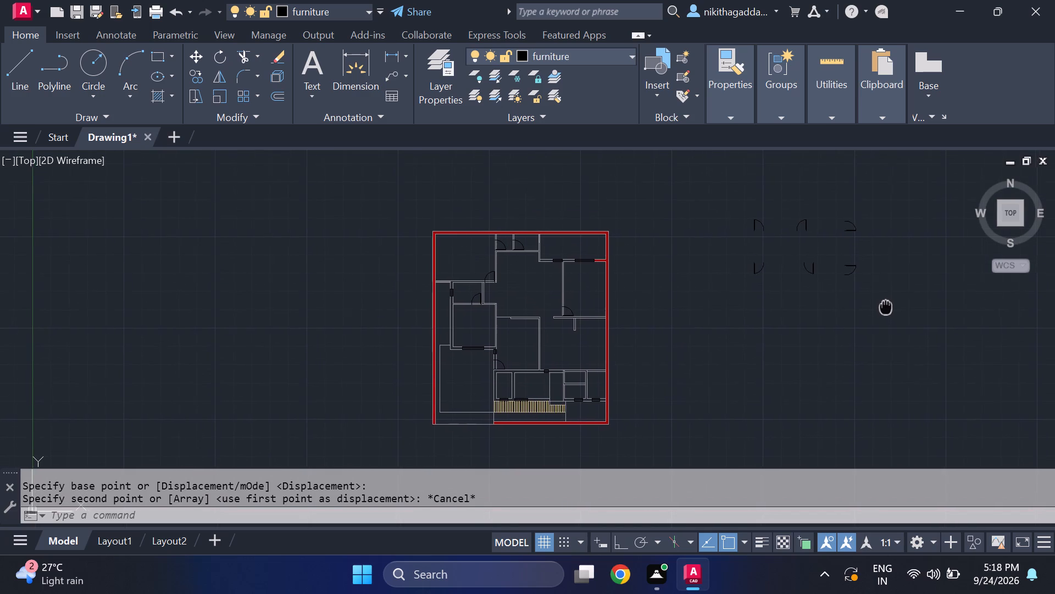
Copy the first upper-row door from its lower-left corner to the bottom wall of the top-right room, near its left wall.
middle_click_drag(886, 307, 882, 305)
left_click(769, 219)
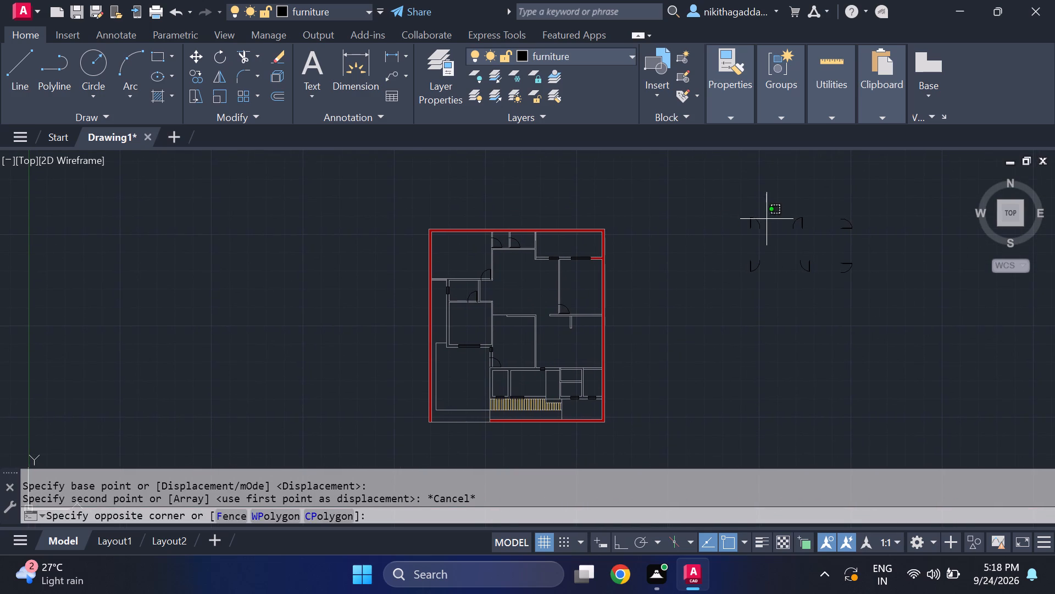
left_click(725, 243)
type("co")
key("Return")
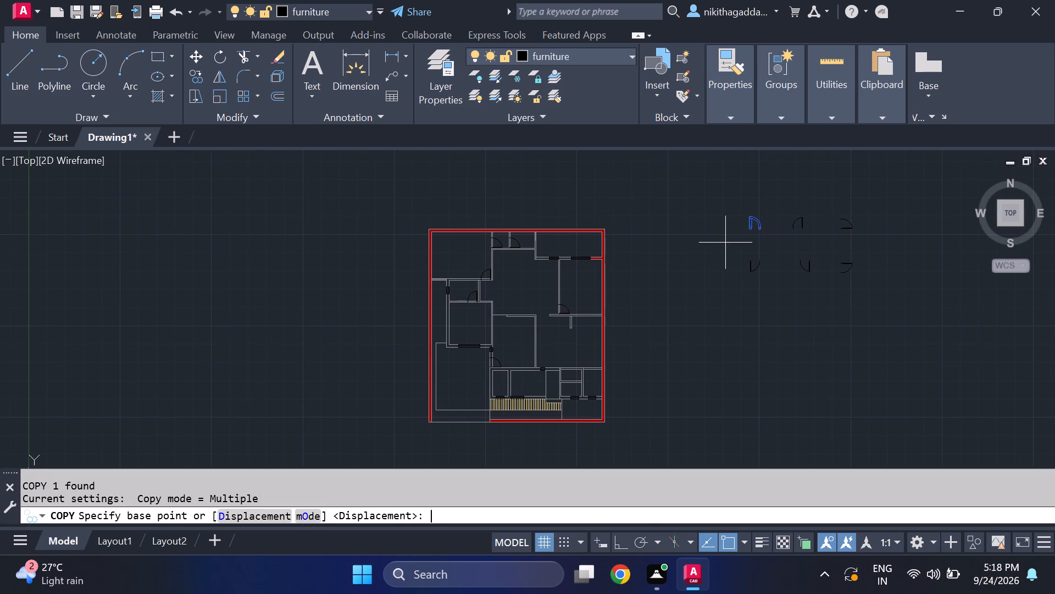
scroll(757, 217, "up", 3)
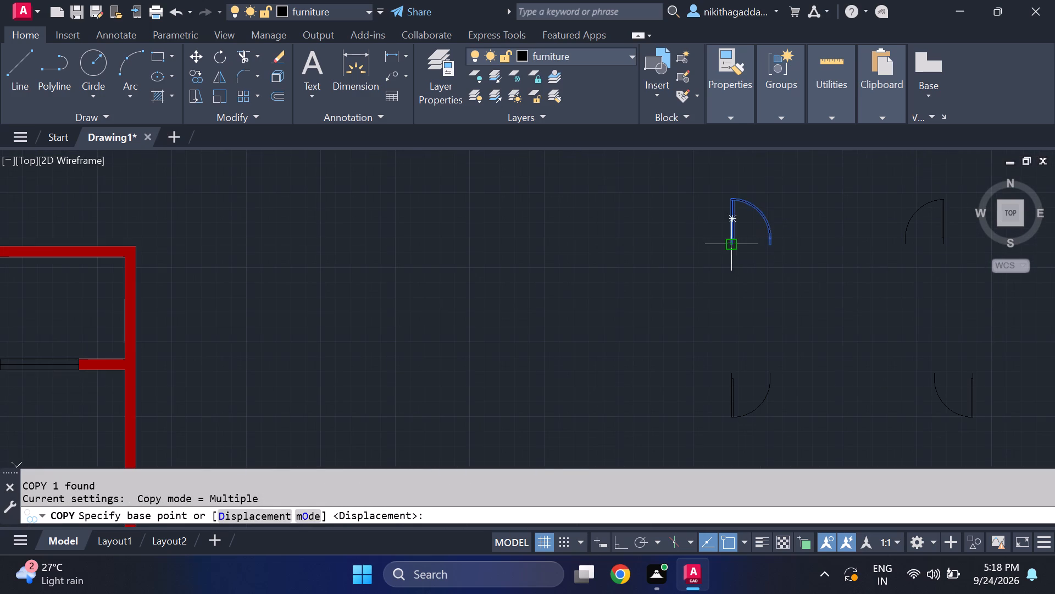
left_click(736, 249)
scroll(531, 315, "down", 4)
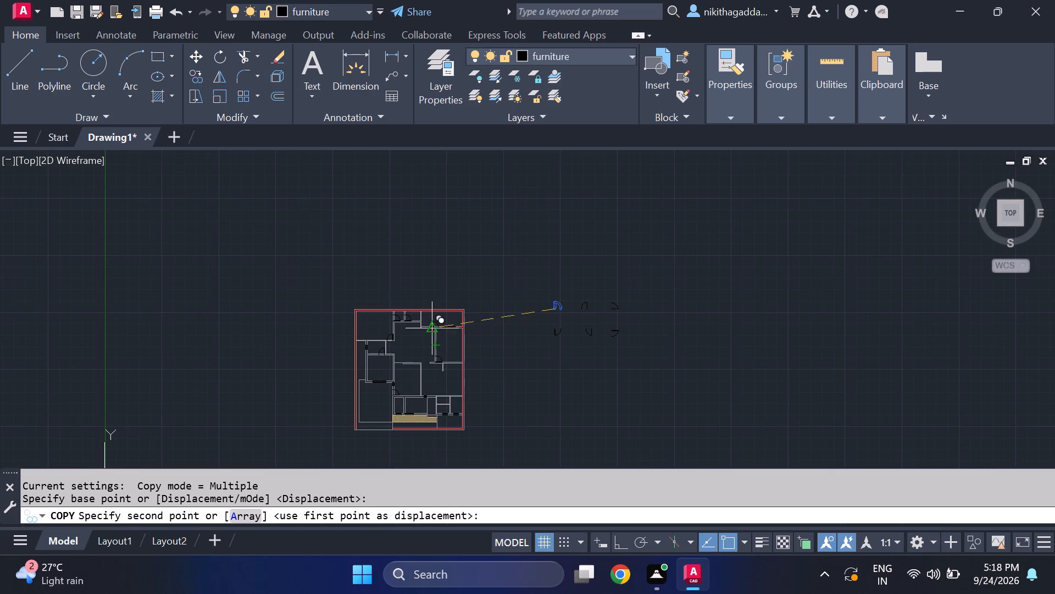
scroll(439, 313, "up", 4)
middle_click_drag(407, 377, 412, 373)
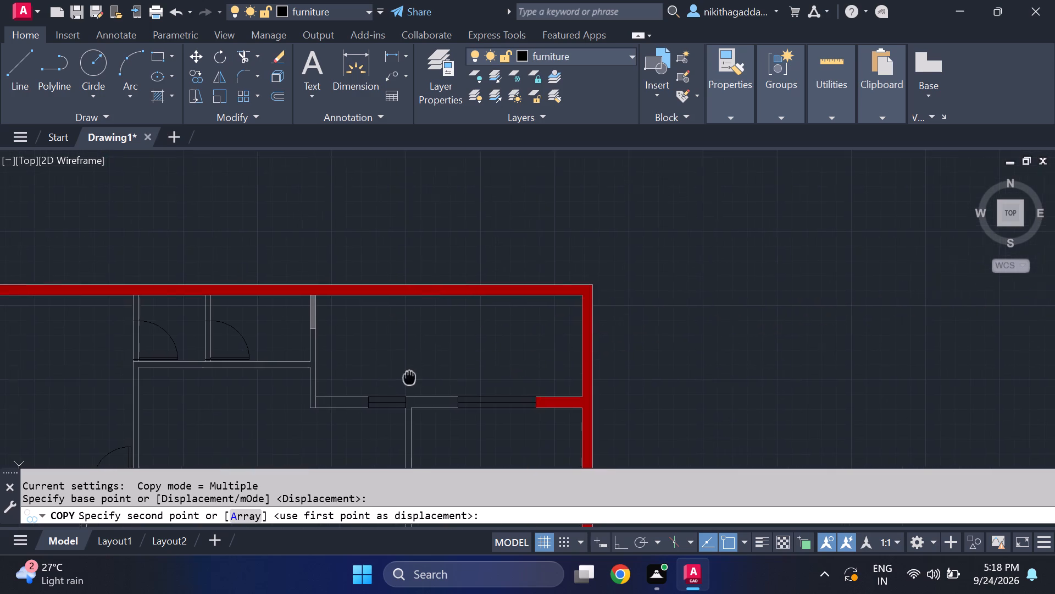
middle_click_drag(412, 373, 458, 332)
scroll(387, 373, "up", 2)
scroll(334, 346, "up", 2)
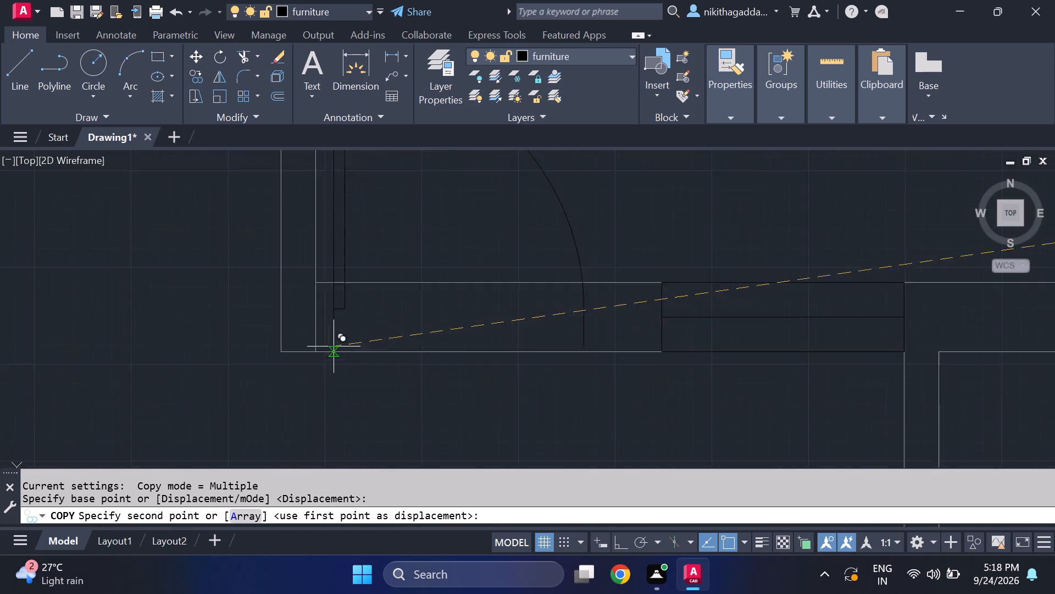
scroll(334, 346, "up", 2)
scroll(333, 338, "down", 2)
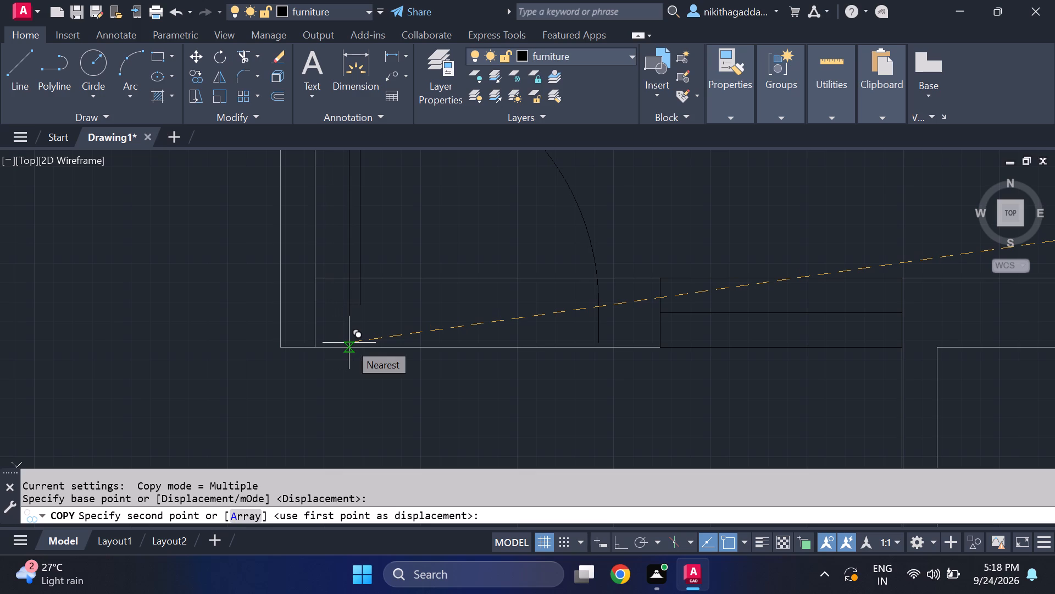
left_click(351, 345)
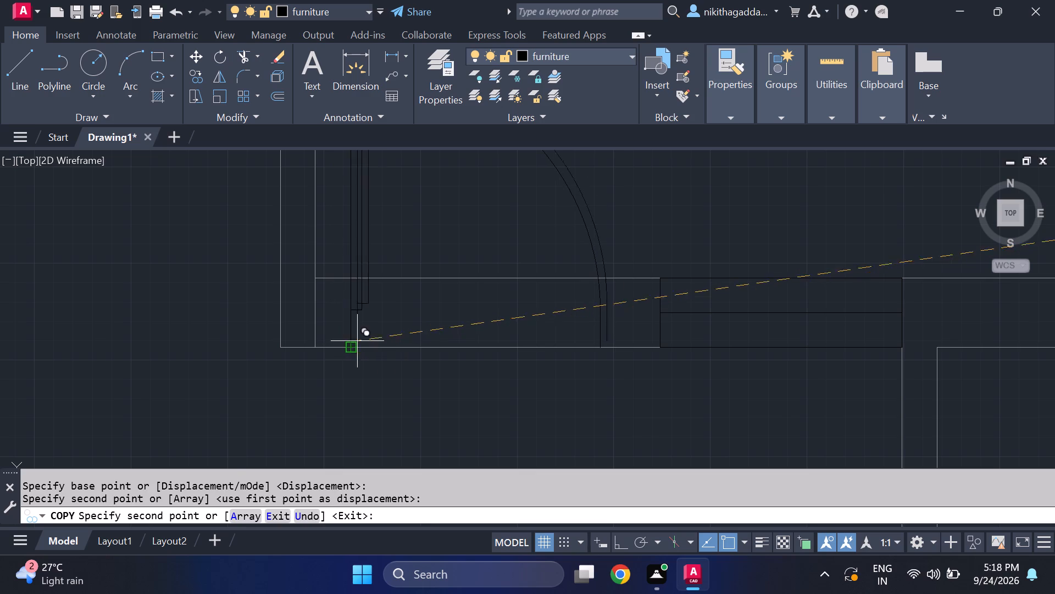
Look over the middle and lower rooms of the plan for further places for this door, and finish copying.
scroll(417, 340, "down", 4)
scroll(594, 391, "down", 1)
middle_click_drag(590, 396, 567, 263)
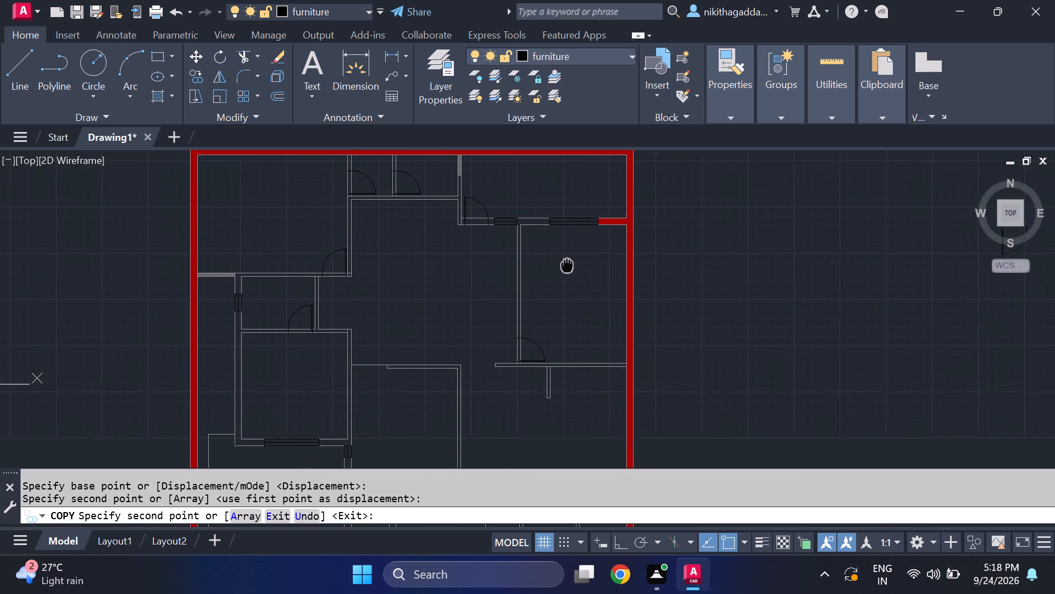
middle_click_drag(567, 263, 563, 252)
middle_click_drag(563, 356, 579, 269)
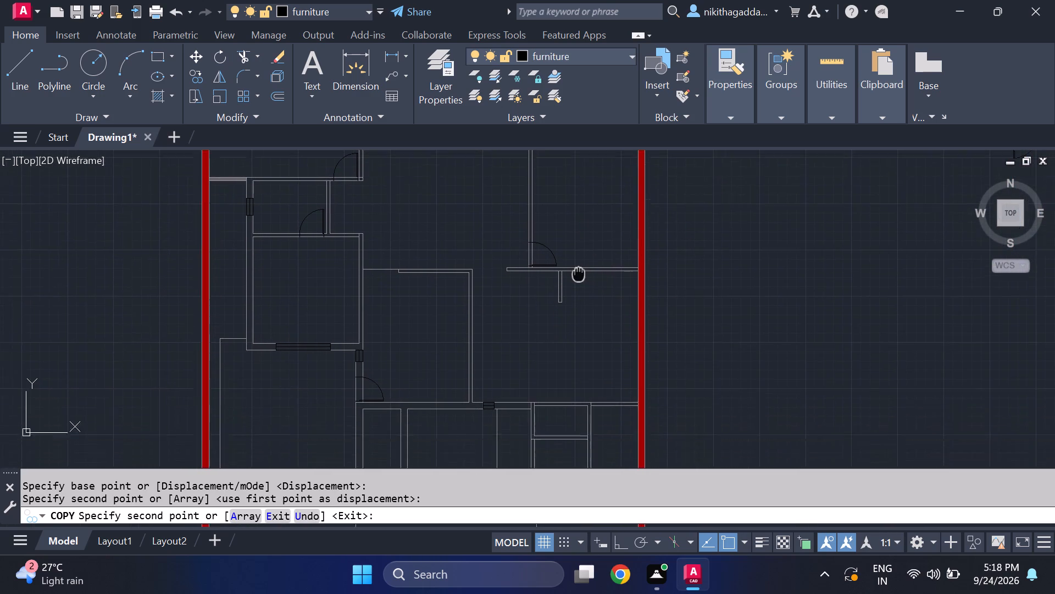
middle_click_drag(579, 269, 591, 218)
middle_click_drag(621, 379, 643, 293)
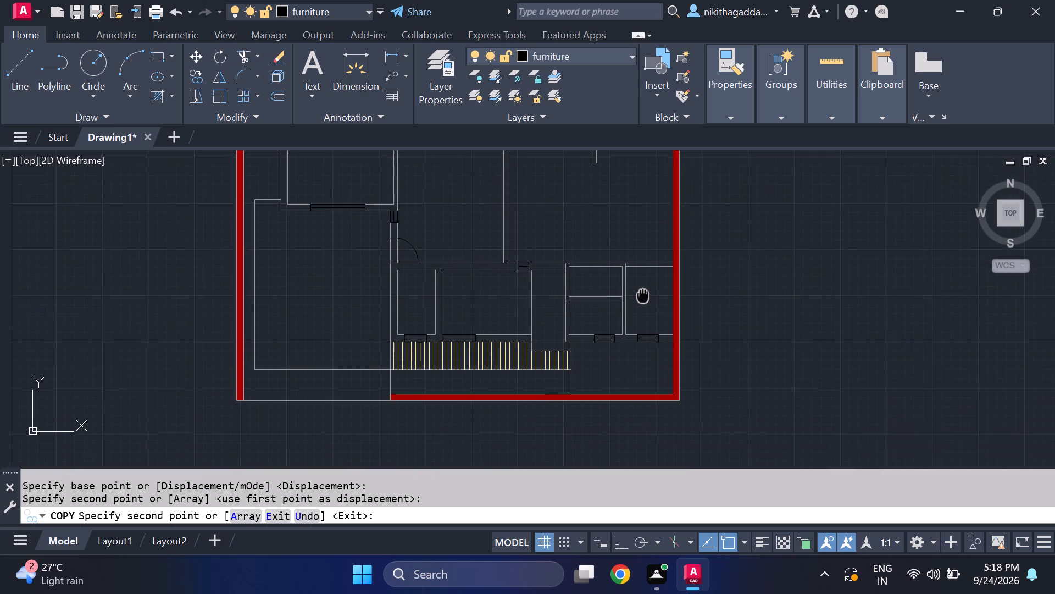
middle_click_drag(643, 293, 671, 317)
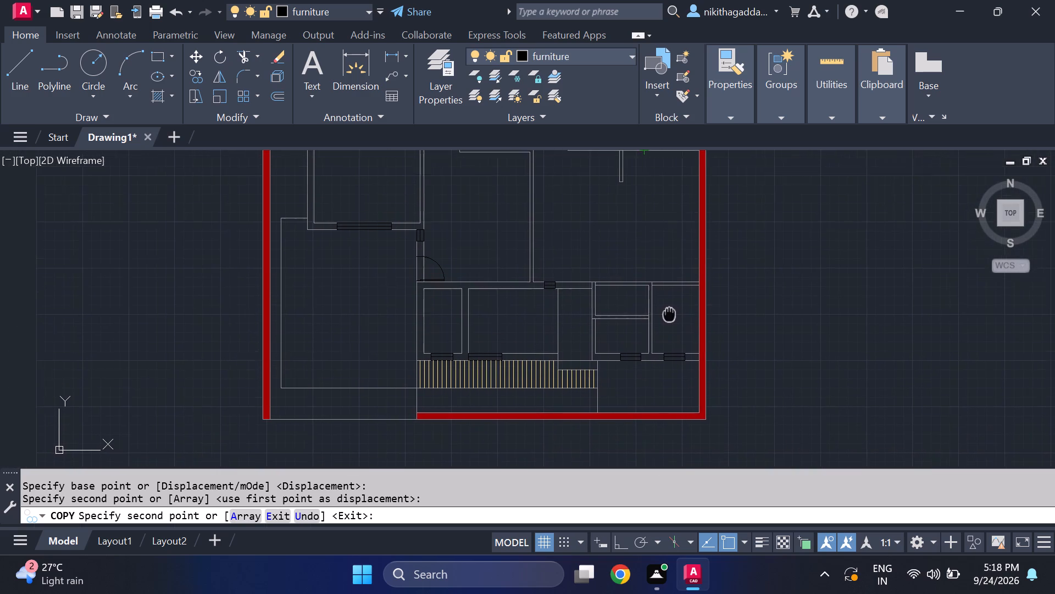
middle_click_drag(671, 317, 672, 323)
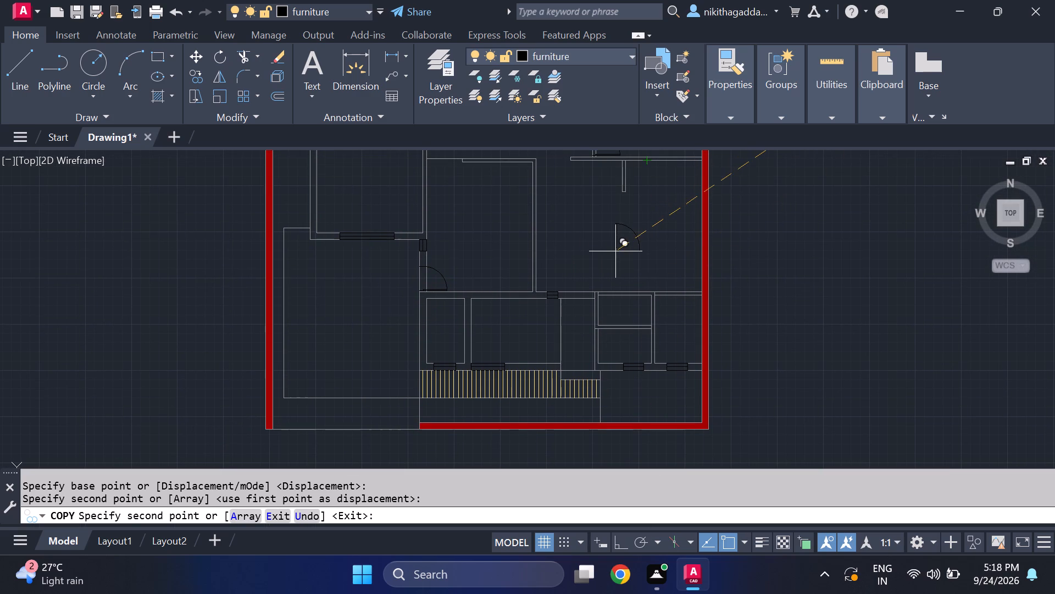
middle_click_drag(620, 255, 665, 383)
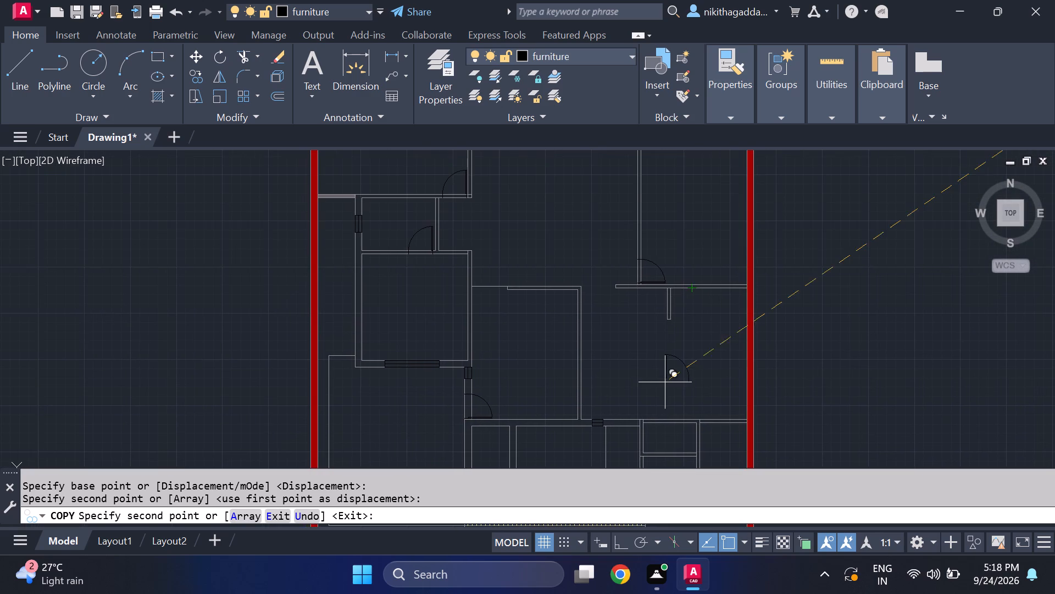
scroll(663, 379, "down", 1)
scroll(660, 376, "up", 2)
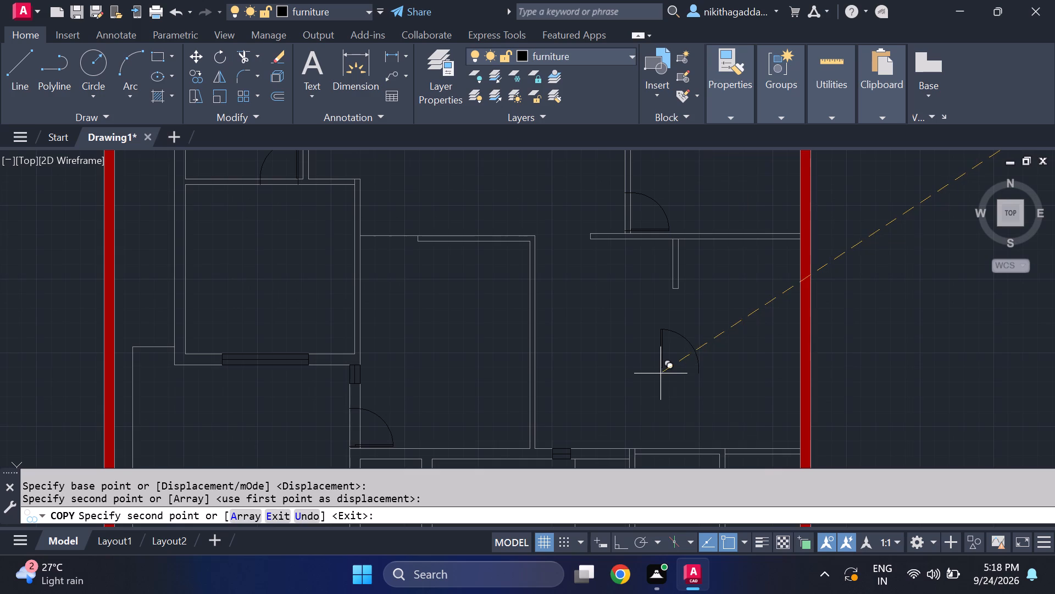
middle_click_drag(611, 336, 614, 457)
scroll(521, 317, "down", 2)
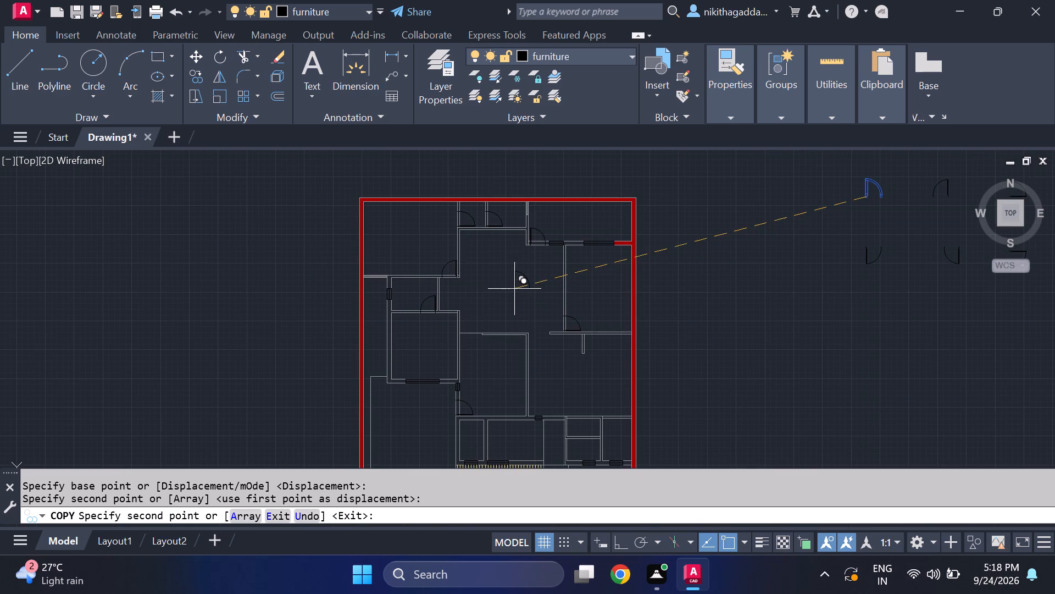
middle_click_drag(569, 376, 539, 305)
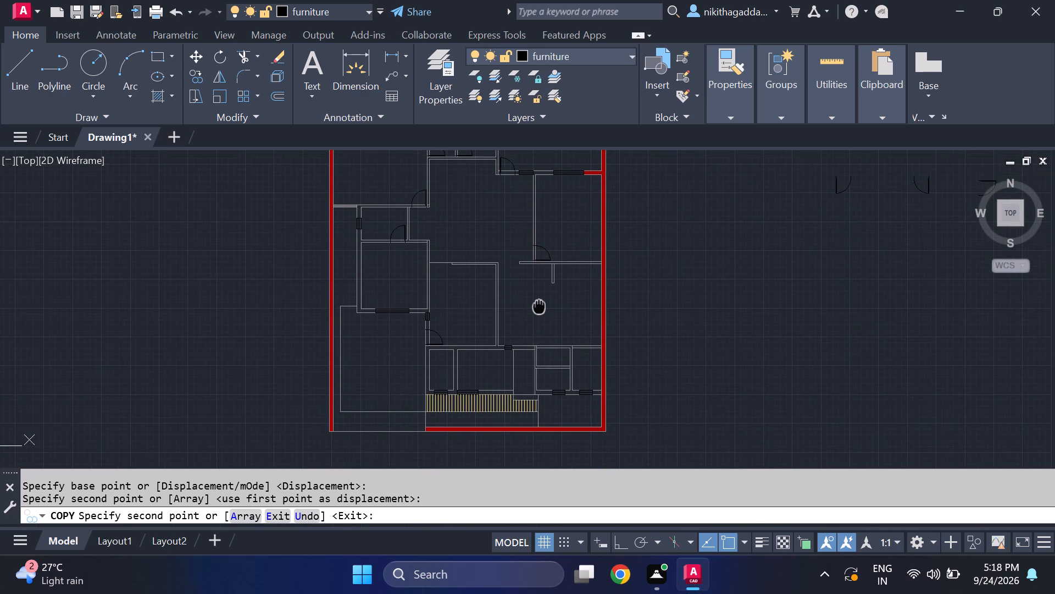
middle_click_drag(539, 305, 520, 274)
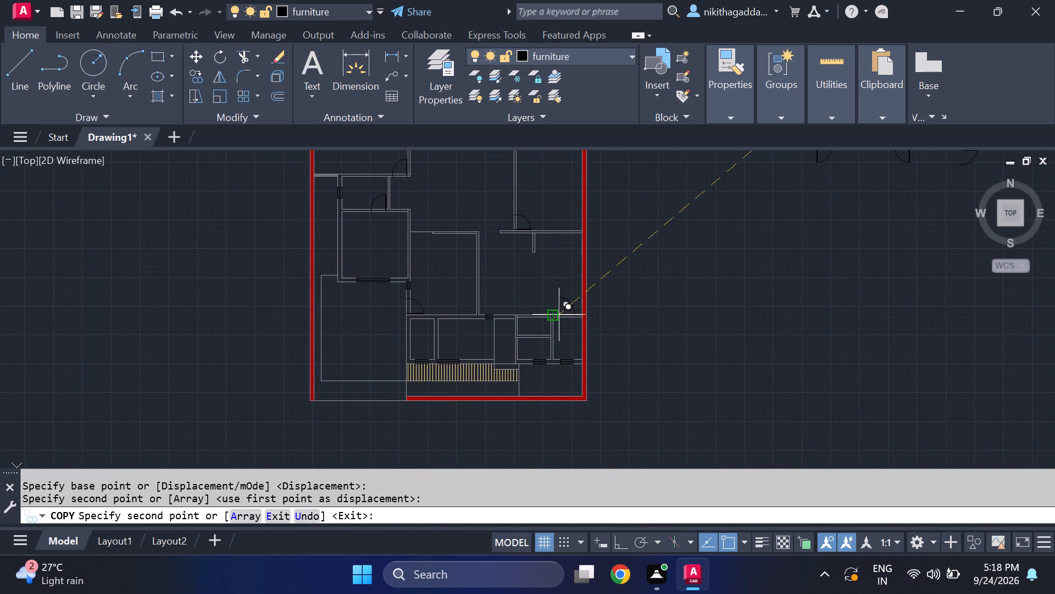
key("Escape")
Copy the first lower-row door from its upper-left corner to the top wall of the leftmost small room above the stairs.
scroll(626, 250, "down", 1)
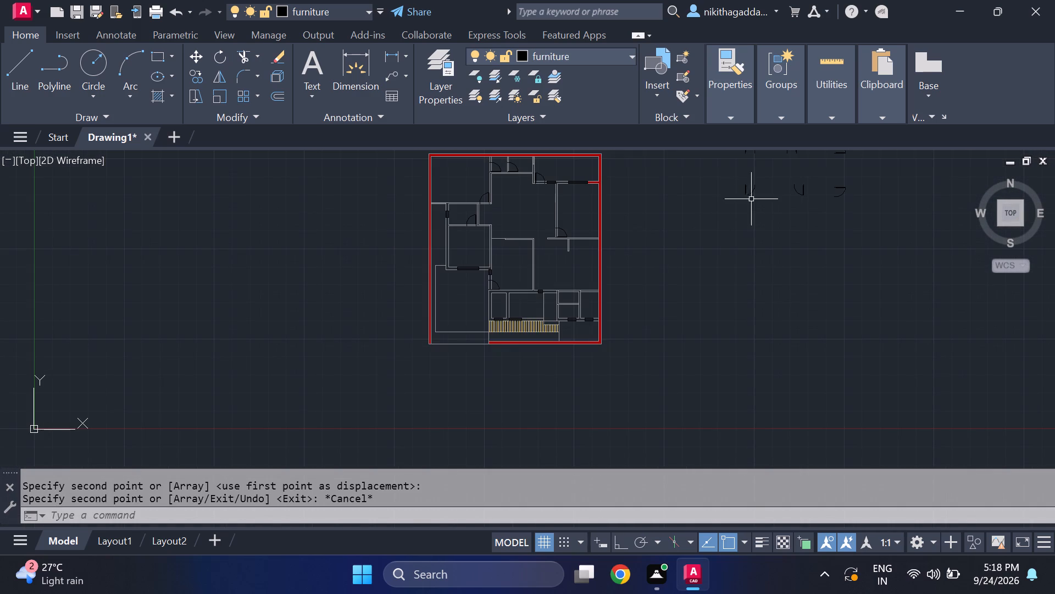
middle_click_drag(760, 191, 670, 231)
scroll(674, 233, "up", 1)
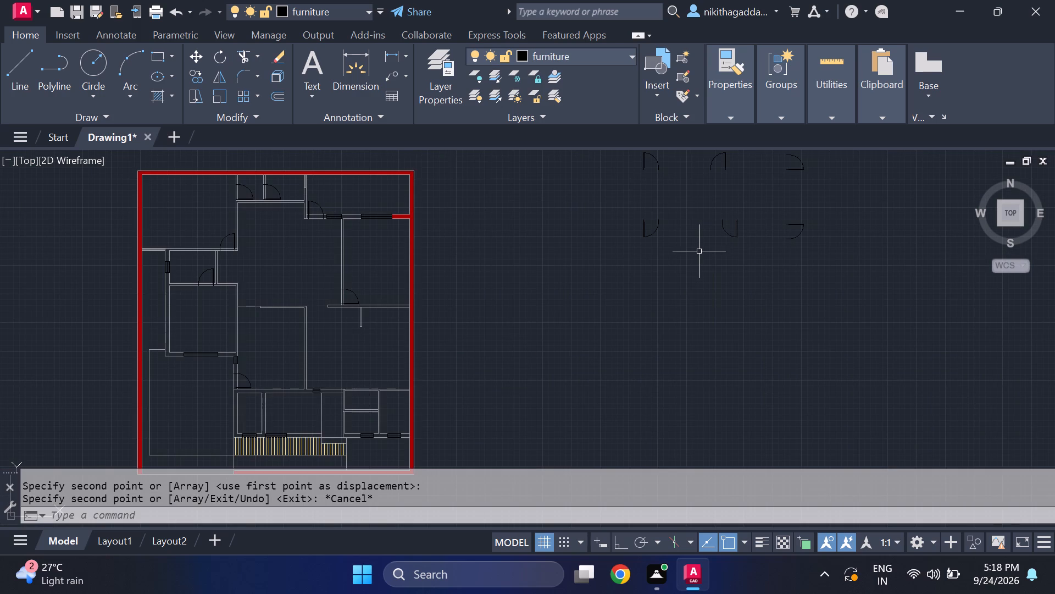
left_click(684, 219)
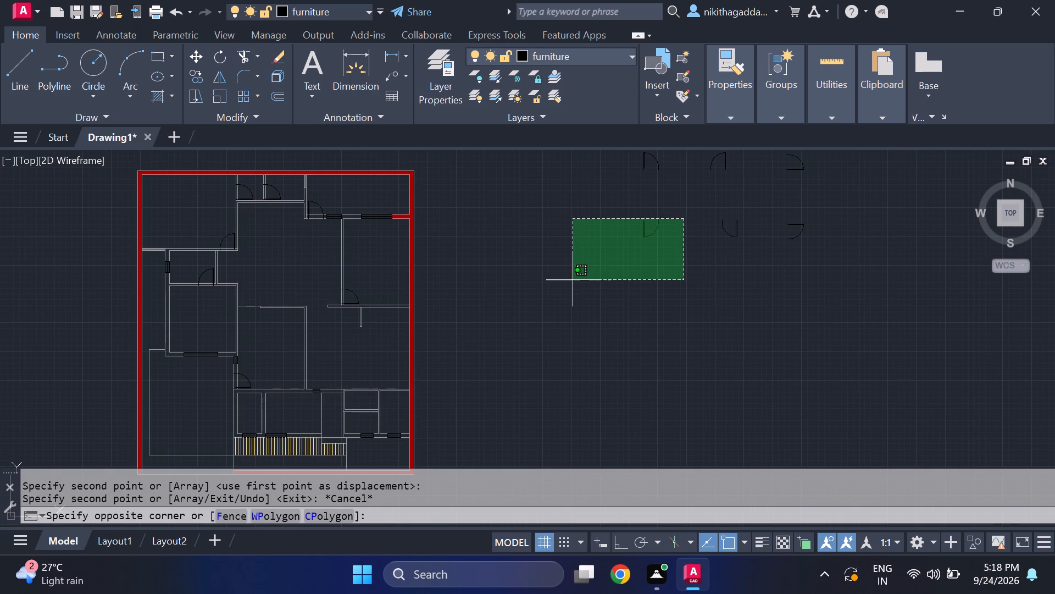
left_click(573, 280)
type("co")
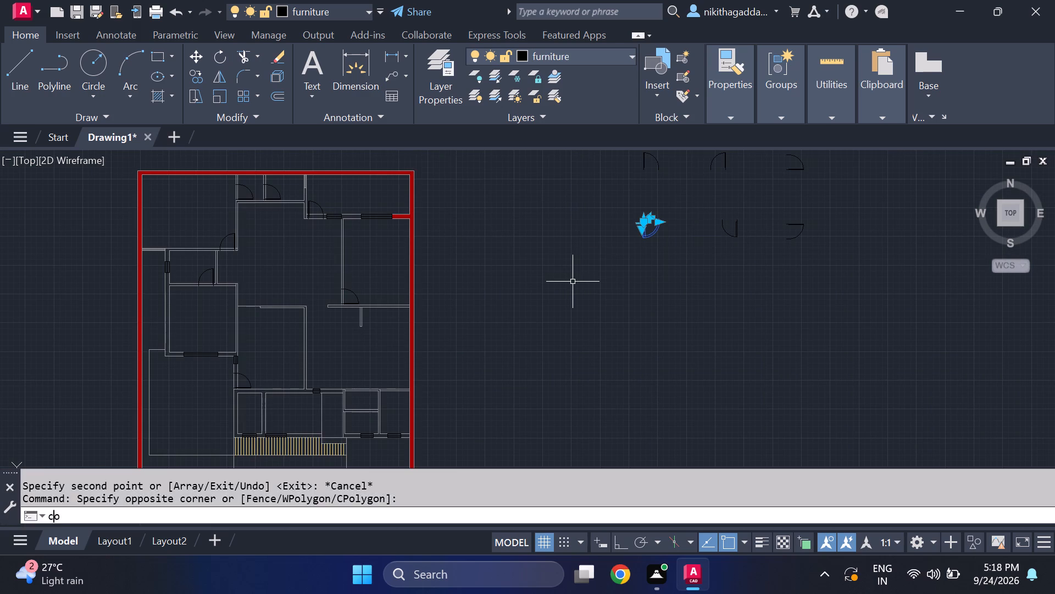
key("Return")
scroll(650, 184, "up", 3)
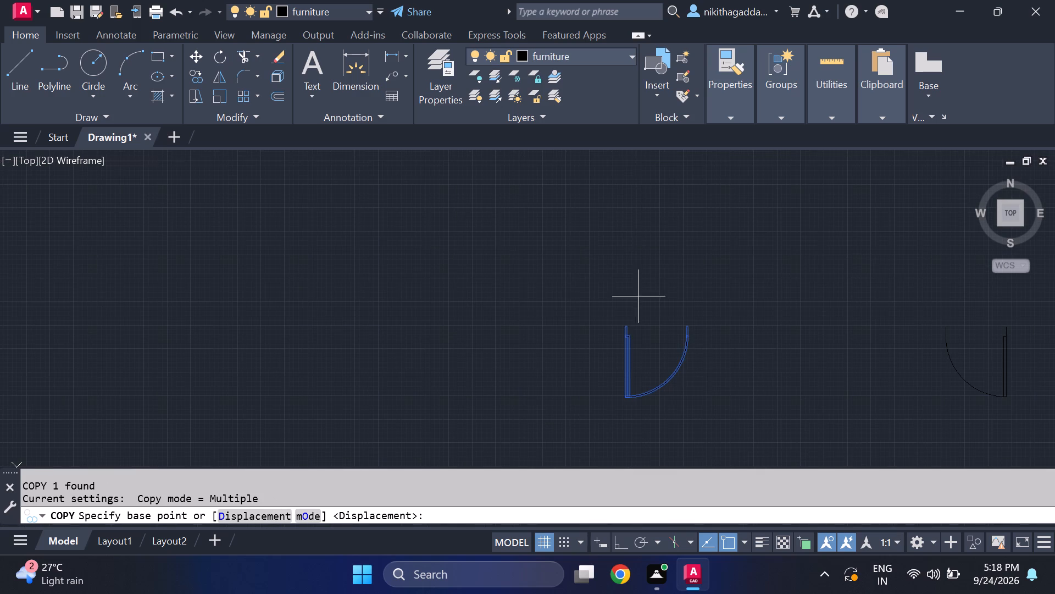
left_click(629, 326)
scroll(417, 309, "down", 4)
middle_click_drag(419, 312, 672, 181)
scroll(406, 286, "up", 2)
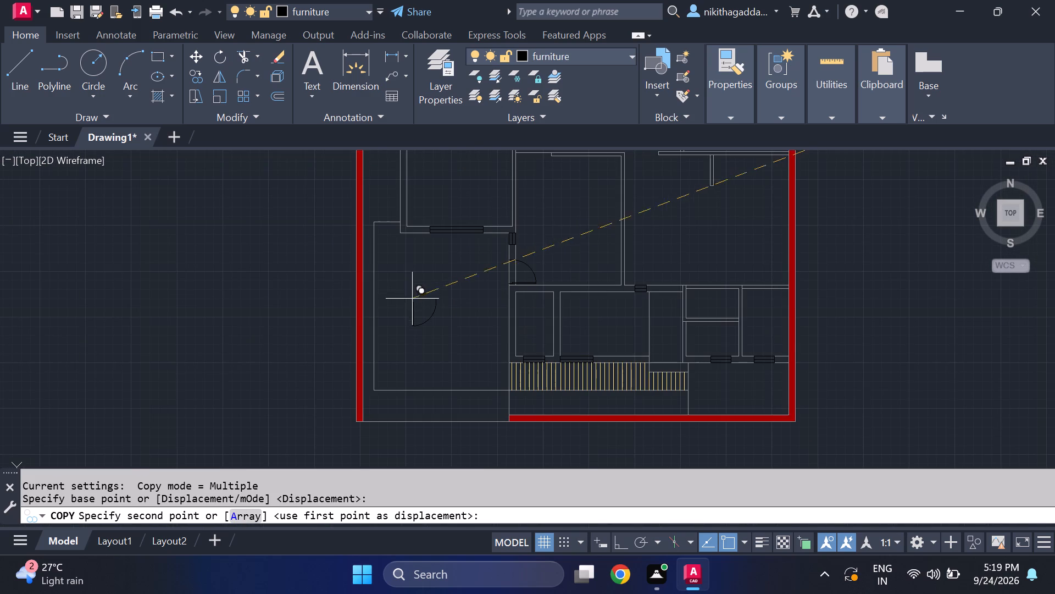
scroll(546, 306, "up", 3)
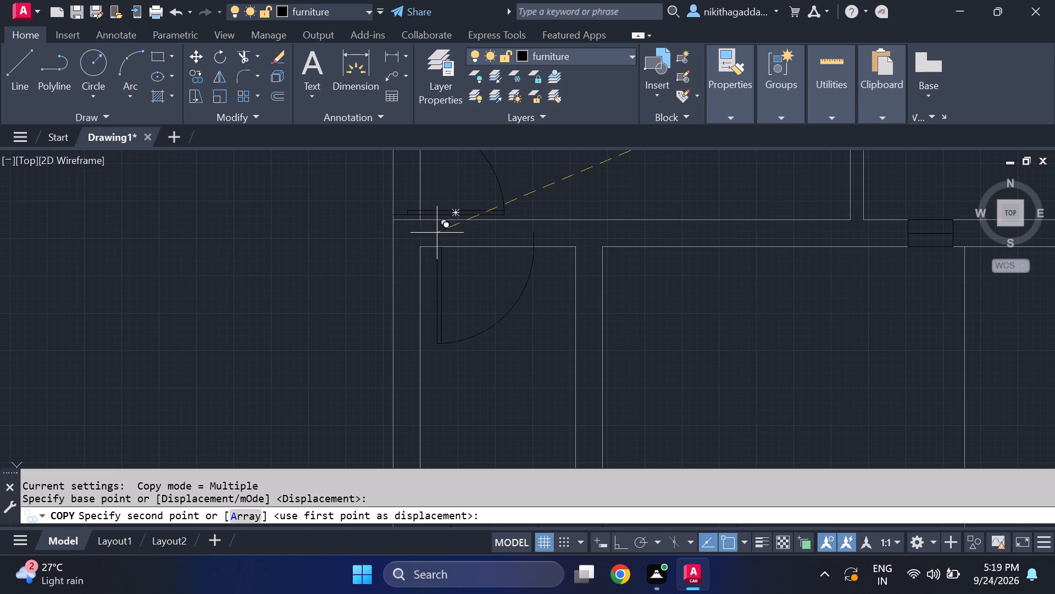
scroll(441, 233, "up", 1)
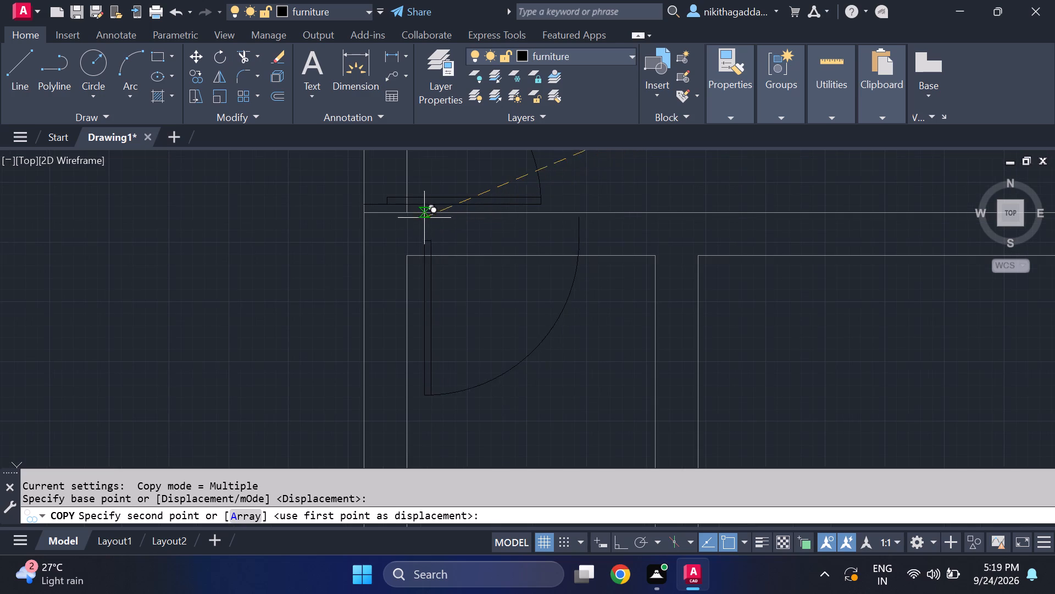
left_click(422, 213)
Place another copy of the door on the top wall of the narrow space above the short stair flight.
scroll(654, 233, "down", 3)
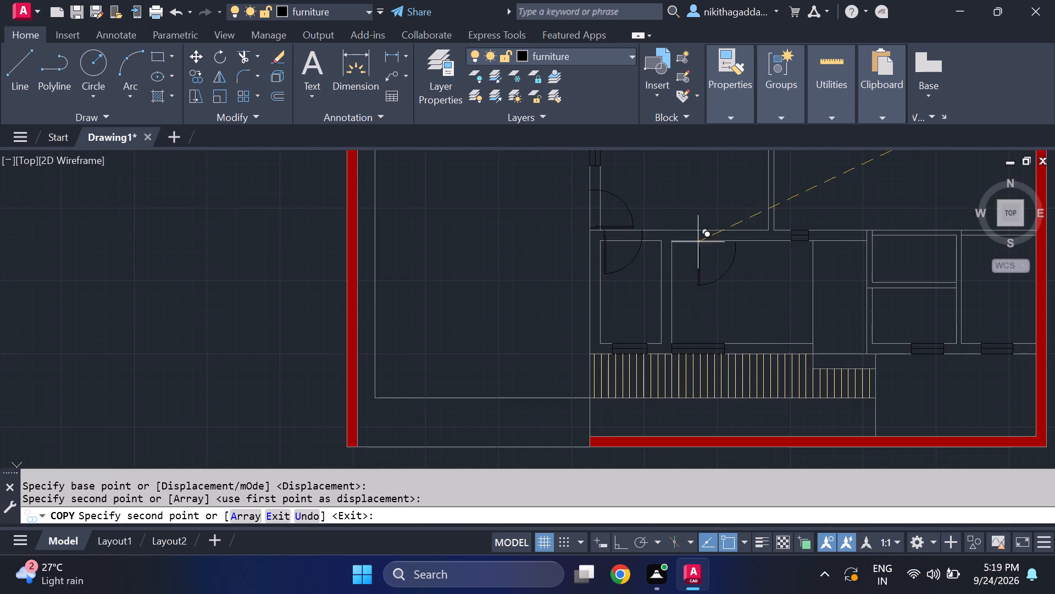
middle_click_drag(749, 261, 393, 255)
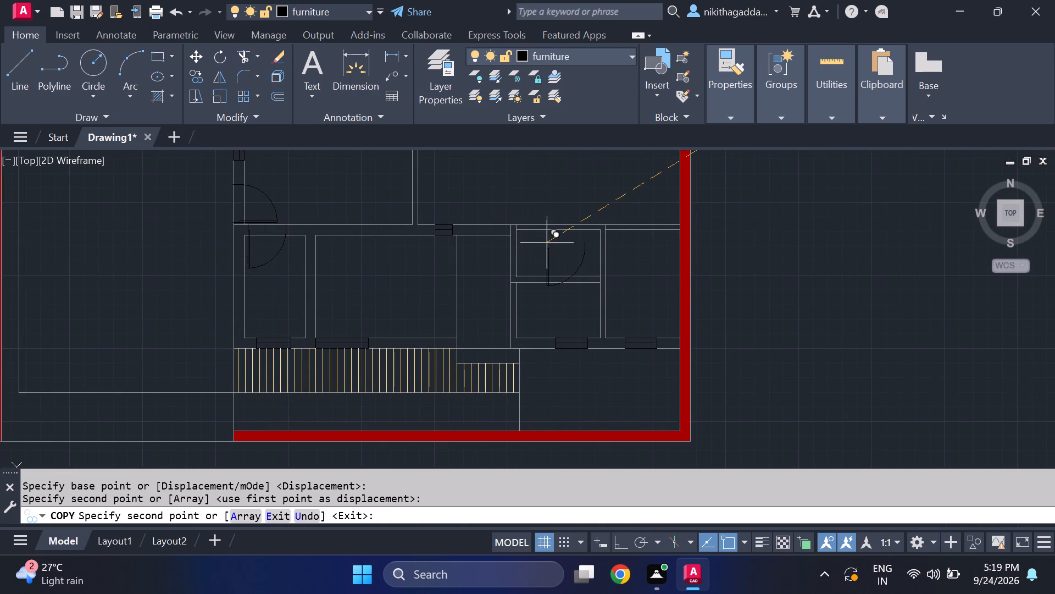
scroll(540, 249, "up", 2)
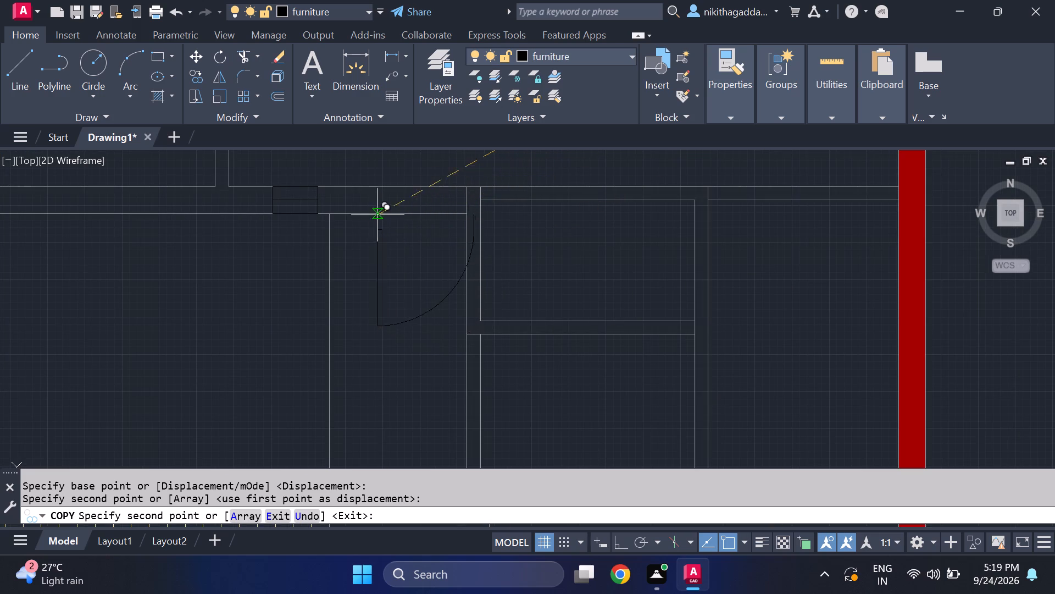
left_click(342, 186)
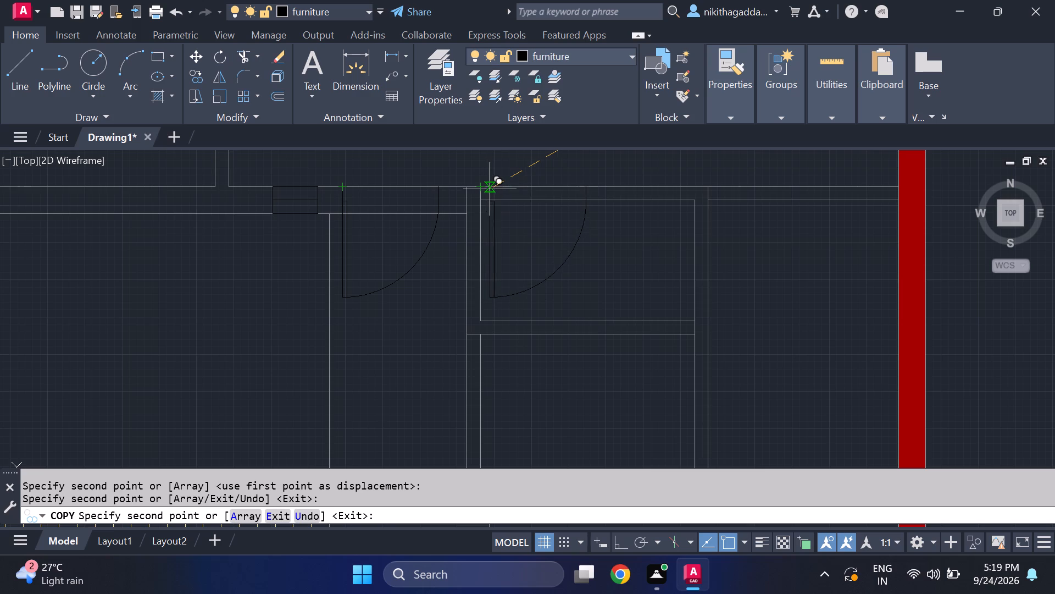
Place copies of the door on the top walls of the upper stacked small room and the bottom-right room, and finish copying.
left_click(493, 189)
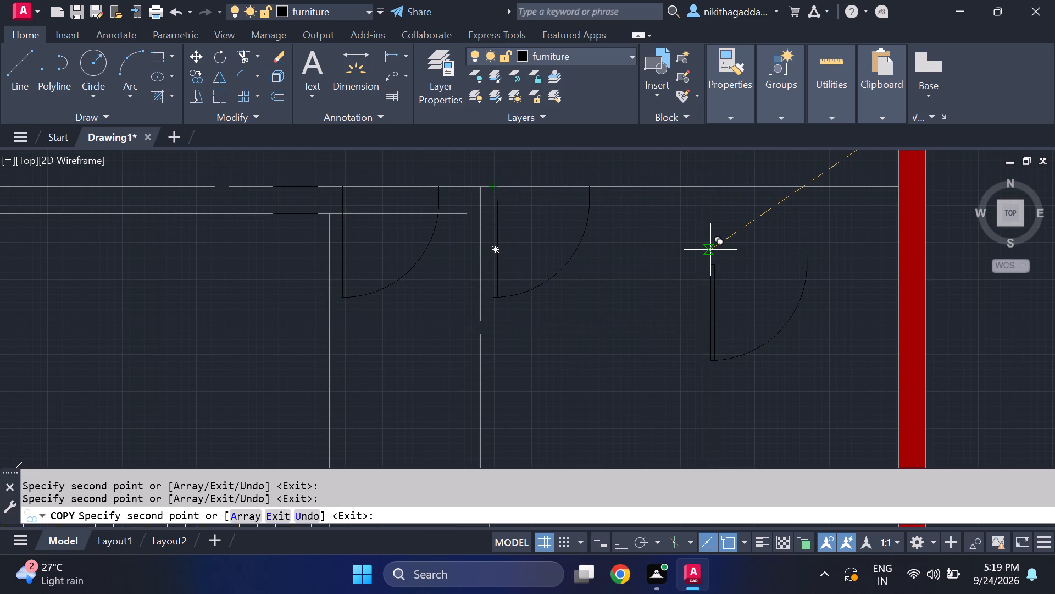
left_click(724, 191)
key("Escape")
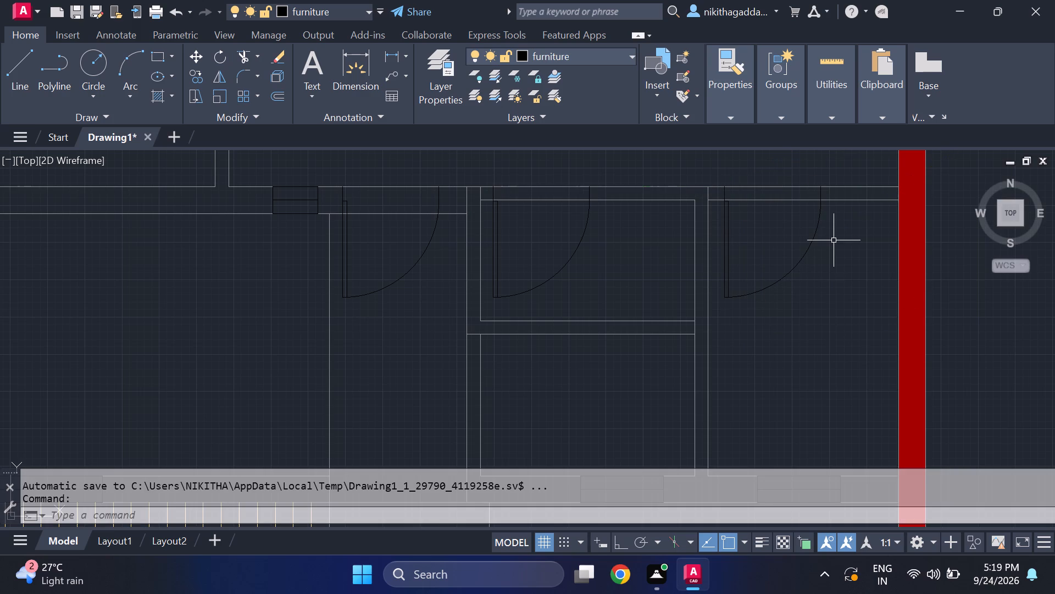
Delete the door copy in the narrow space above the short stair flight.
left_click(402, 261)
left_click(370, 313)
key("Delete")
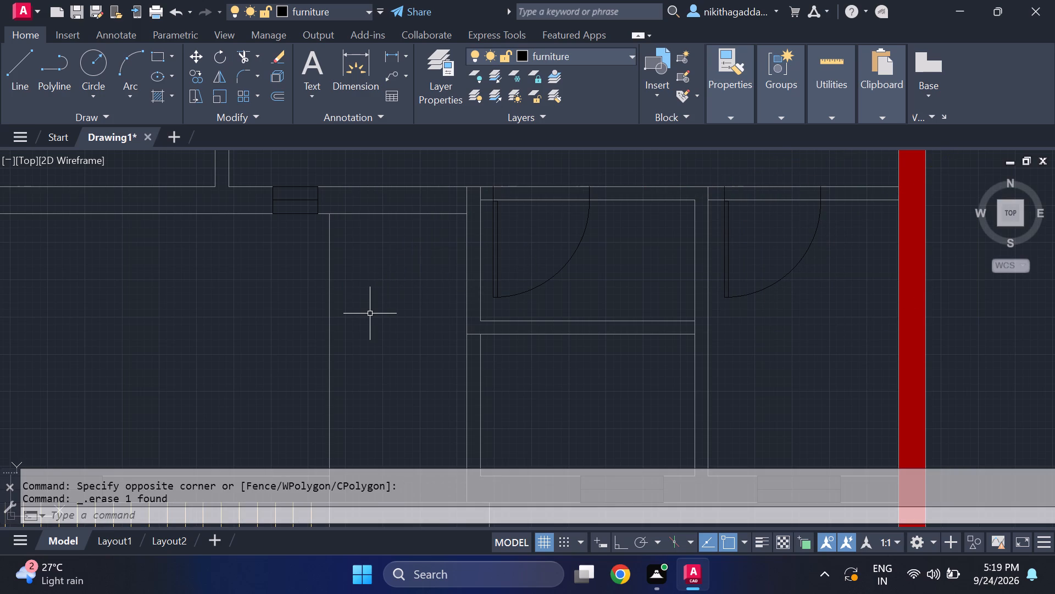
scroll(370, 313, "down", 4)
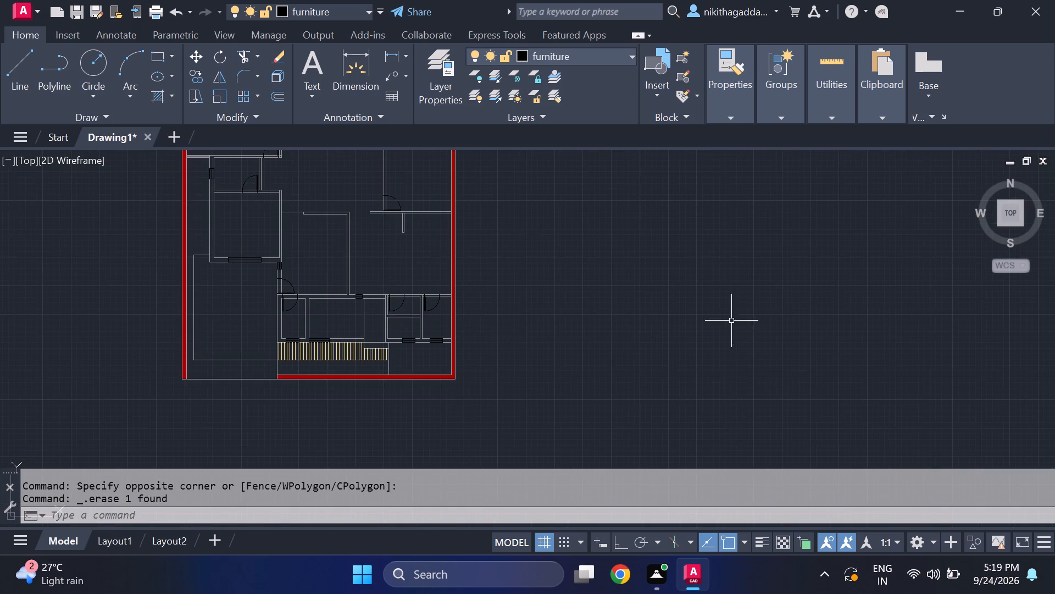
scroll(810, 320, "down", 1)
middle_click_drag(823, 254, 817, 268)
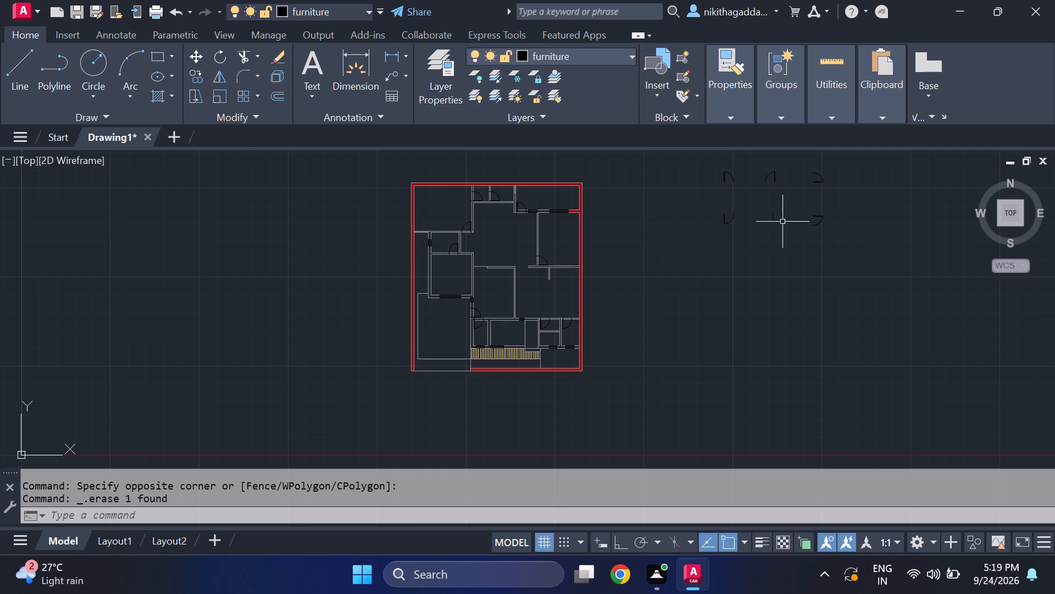
Copy the middle lower-row door from its upper-right corner to the top wall of the square left-side room, near that room's upper-right corner.
scroll(781, 224, "up", 2)
left_click(818, 201)
left_click(744, 250)
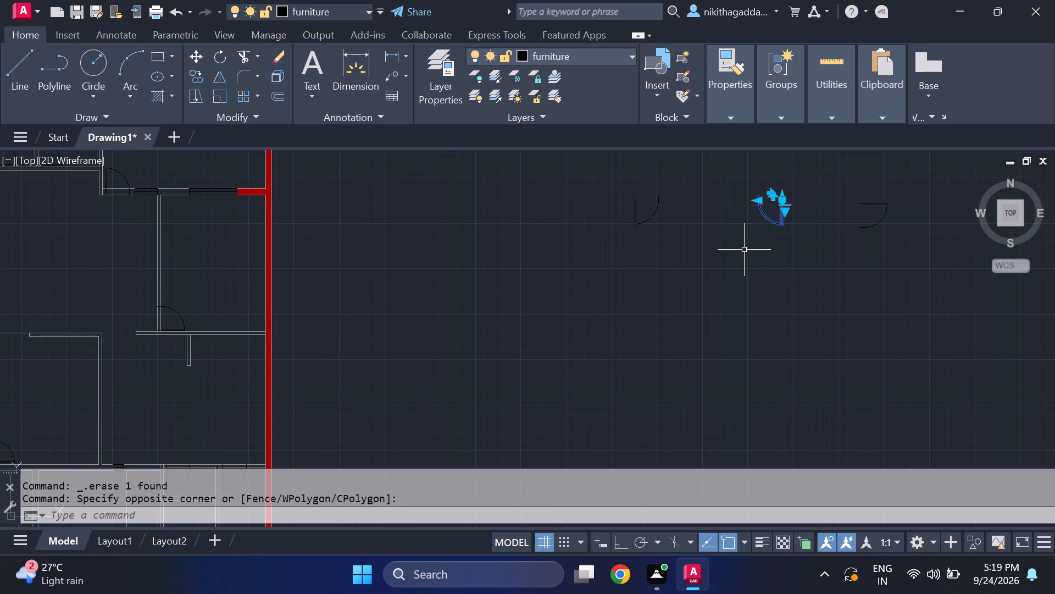
type("co")
key("Return")
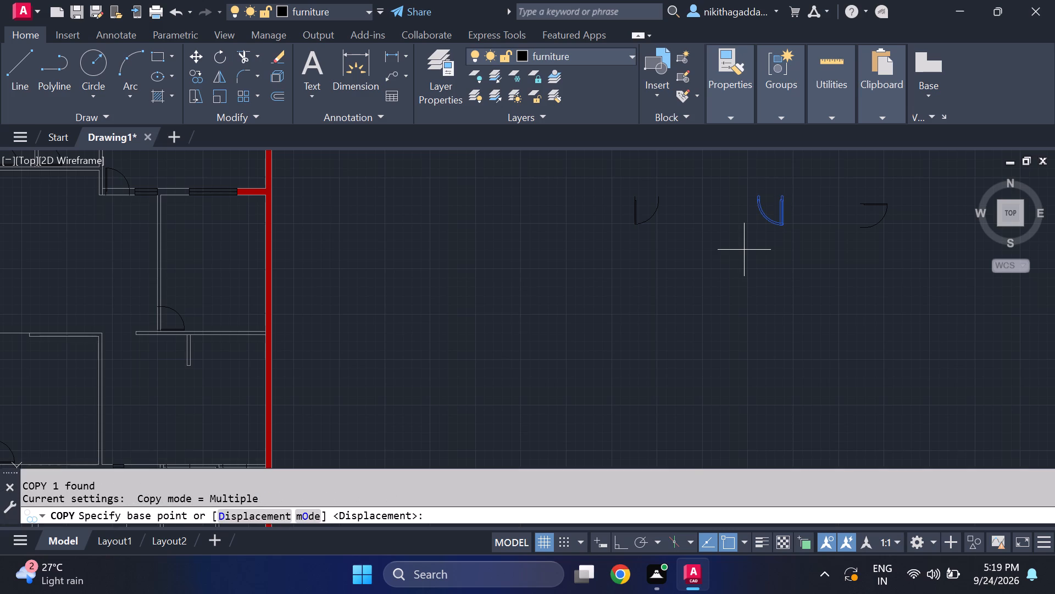
scroll(782, 189, "up", 2)
left_click(787, 206)
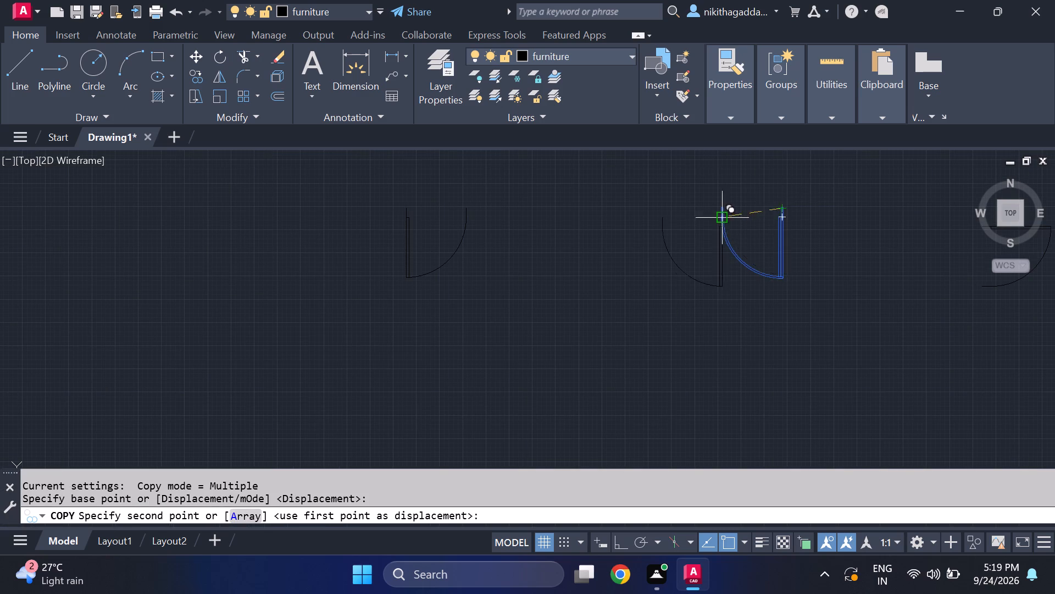
scroll(692, 241, "down", 4)
scroll(336, 310, "up", 4)
middle_click_drag(402, 234, 365, 342)
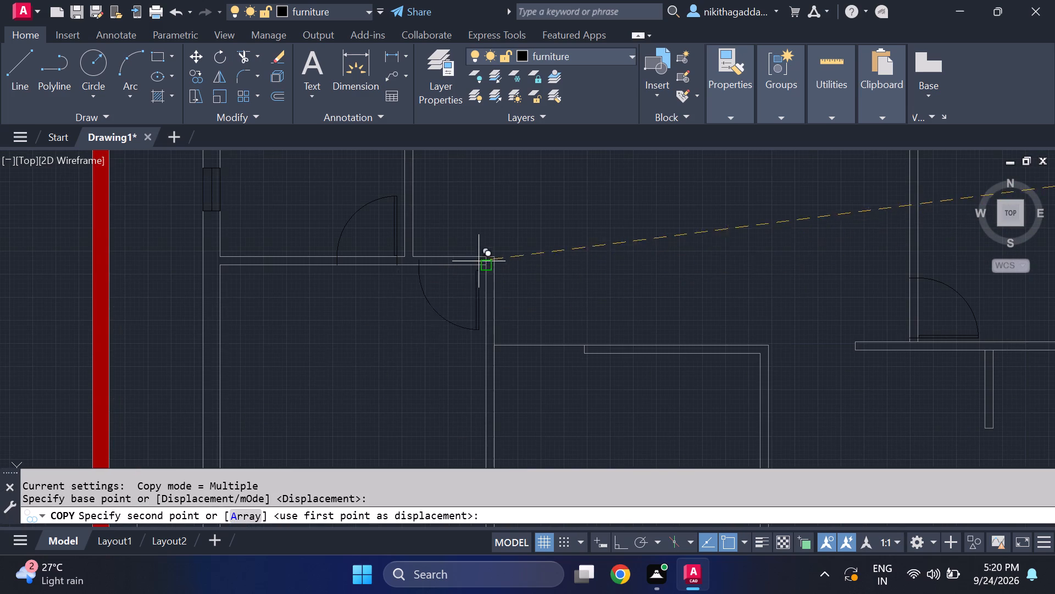
scroll(481, 259, "up", 3)
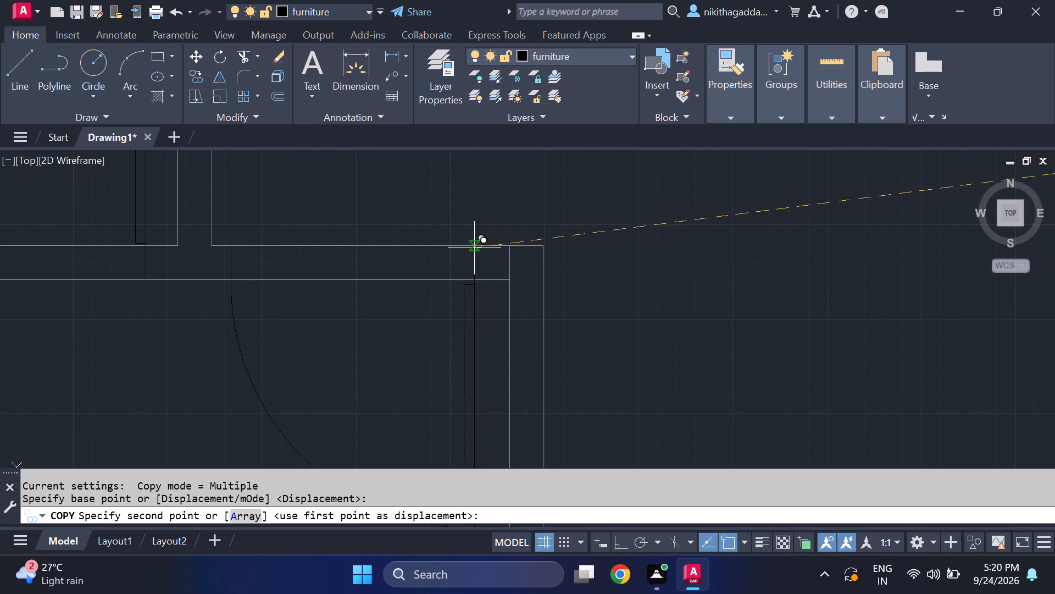
left_click(481, 246)
Place another copy of the door on the top wall of the narrow space above the short stair flight, and finish copying.
scroll(668, 228, "down", 4)
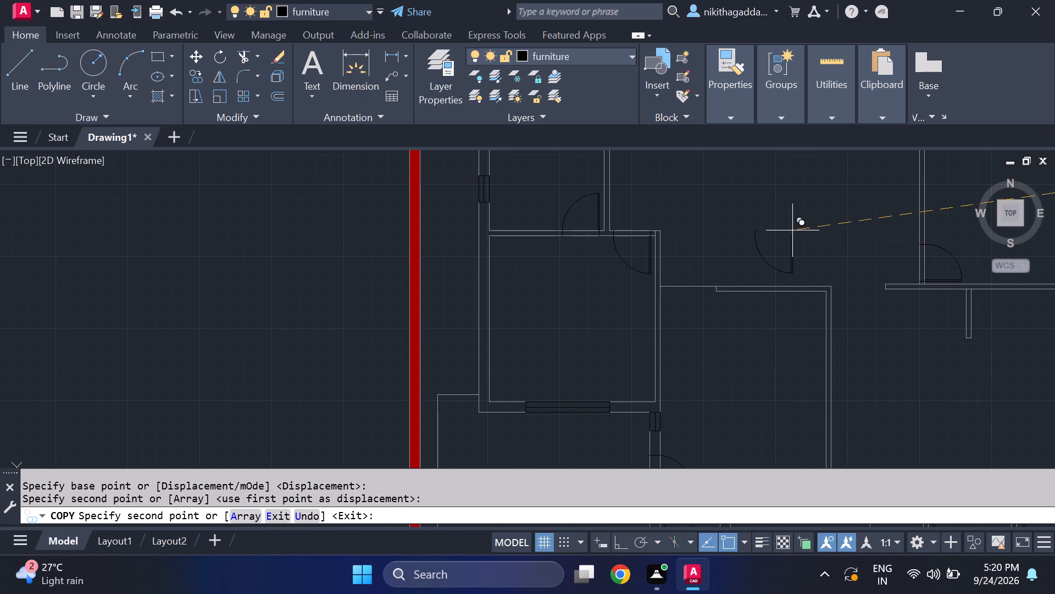
scroll(798, 224, "down", 2)
middle_click_drag(804, 214, 801, 215)
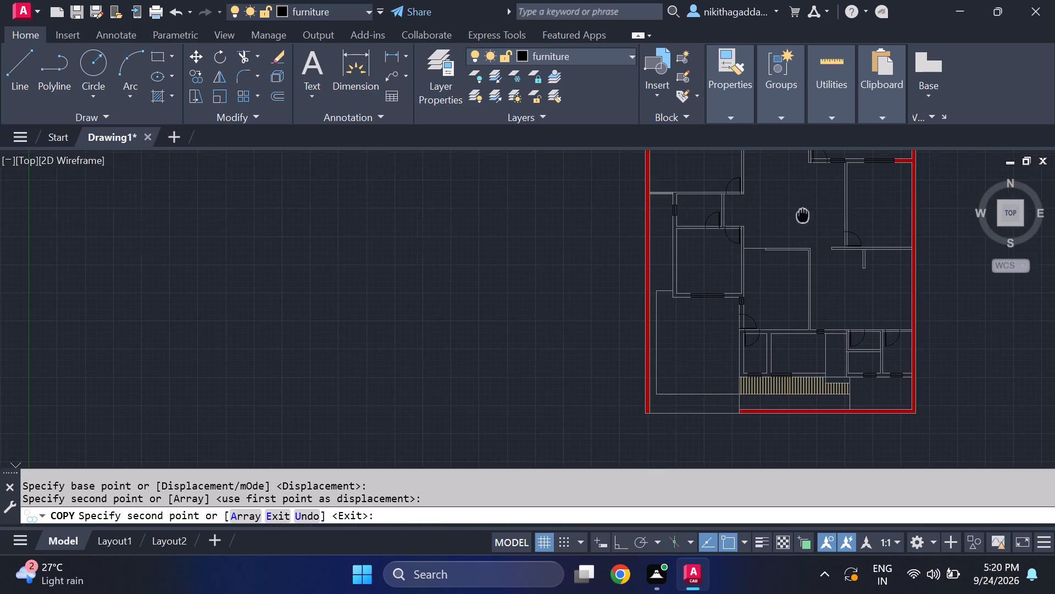
middle_click_drag(801, 215, 442, 250)
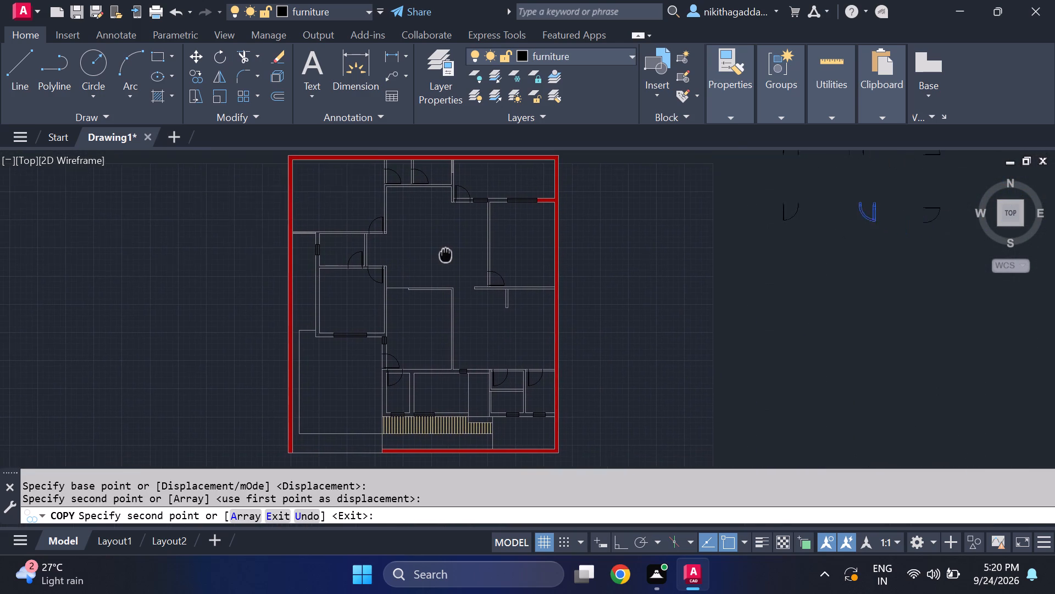
middle_click_drag(442, 250, 437, 207)
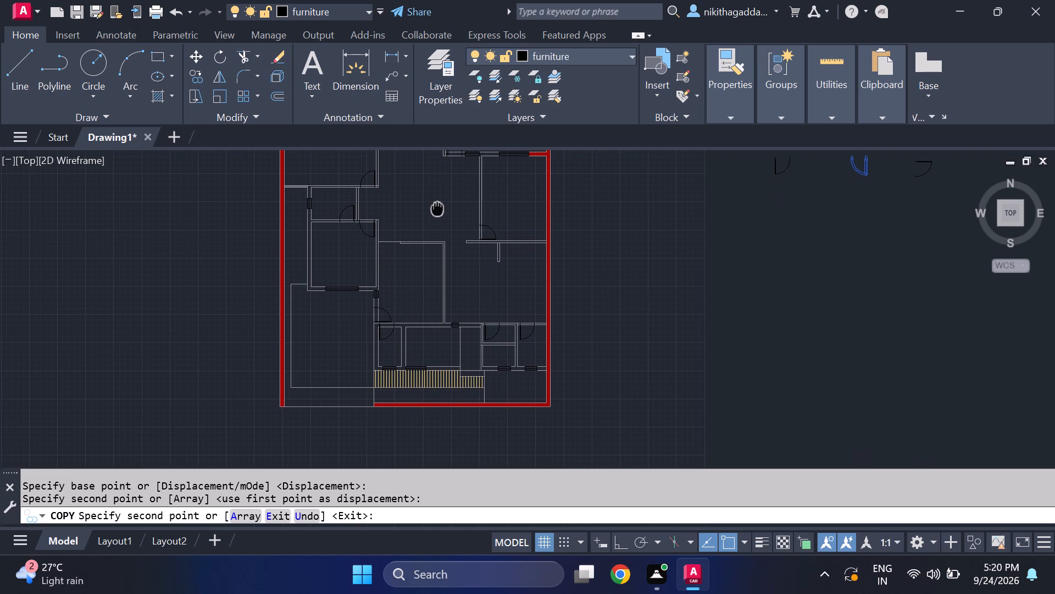
middle_click_drag(437, 207, 437, 206)
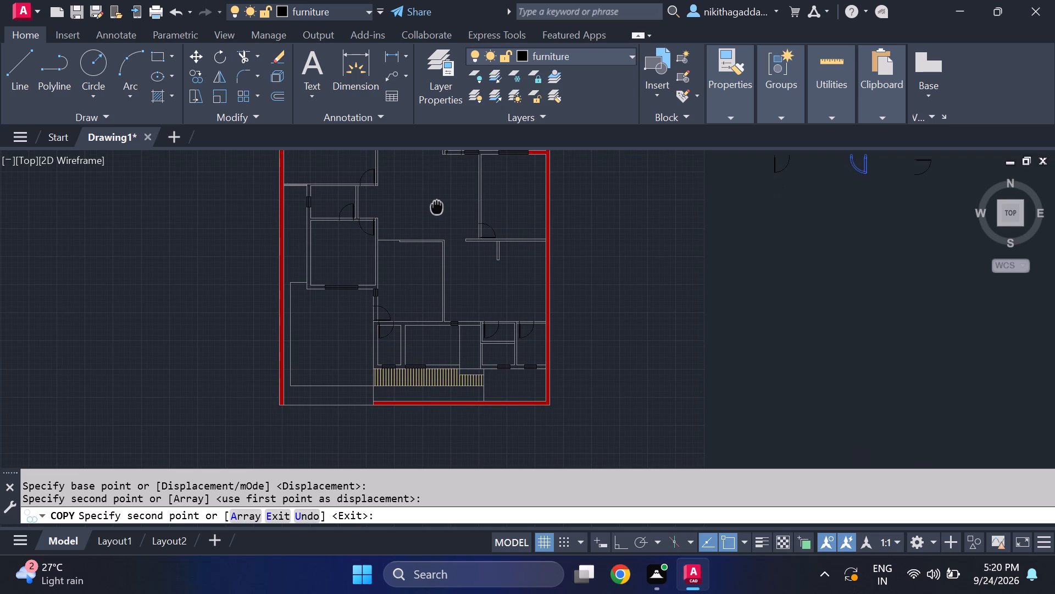
middle_click_drag(437, 206, 444, 192)
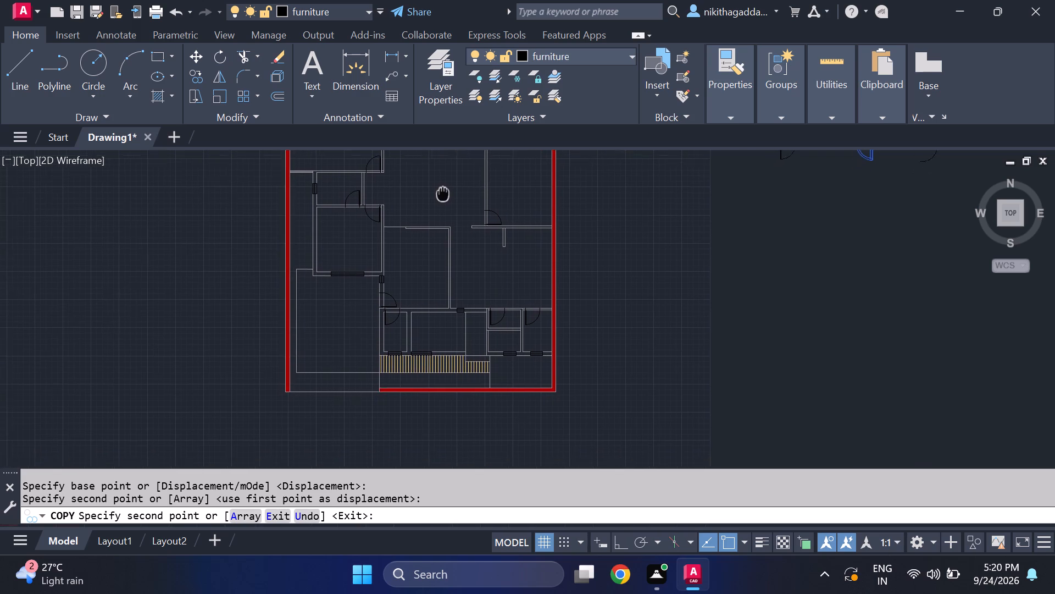
middle_click_drag(444, 192, 461, 178)
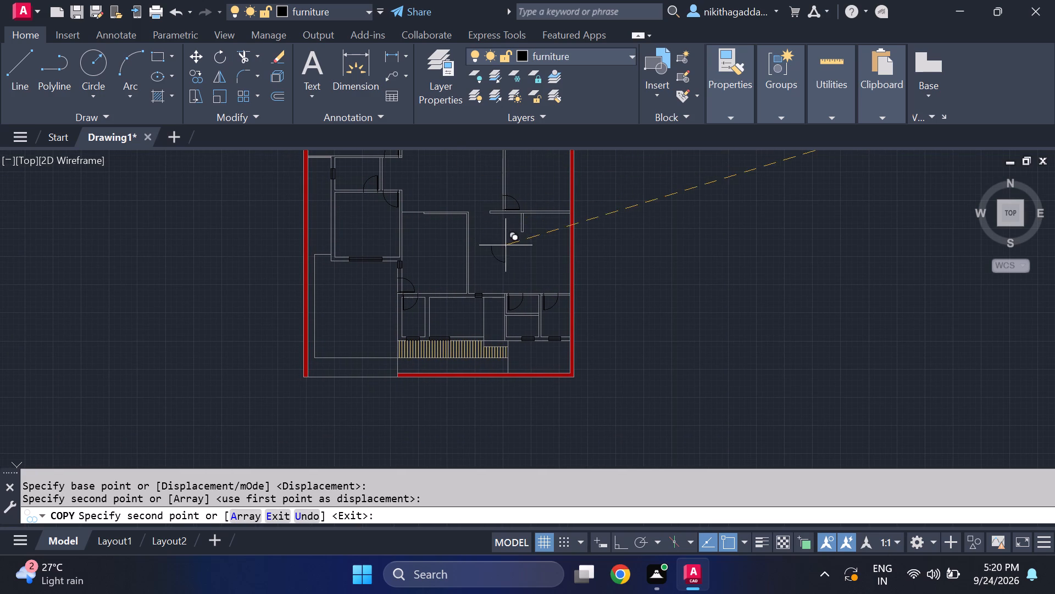
scroll(505, 328, "up", 3)
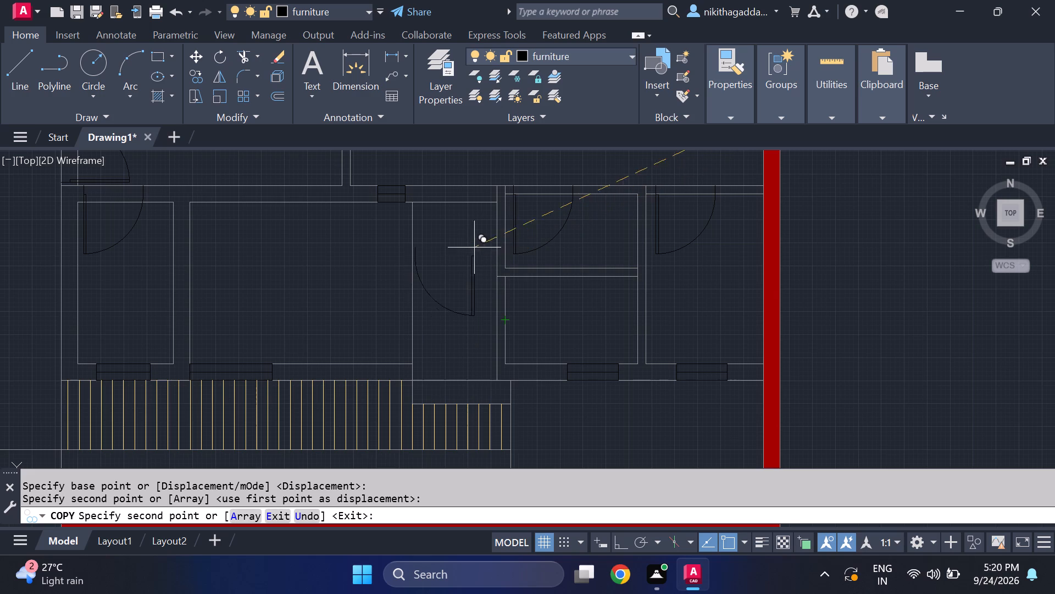
scroll(479, 201, "up", 2)
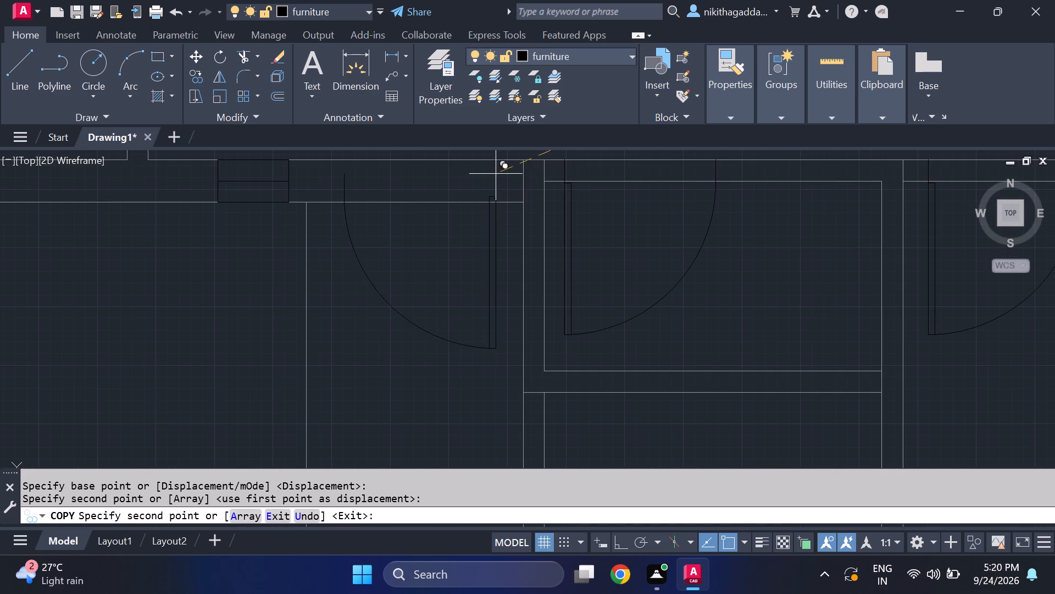
left_click(496, 164)
scroll(606, 221, "down", 4)
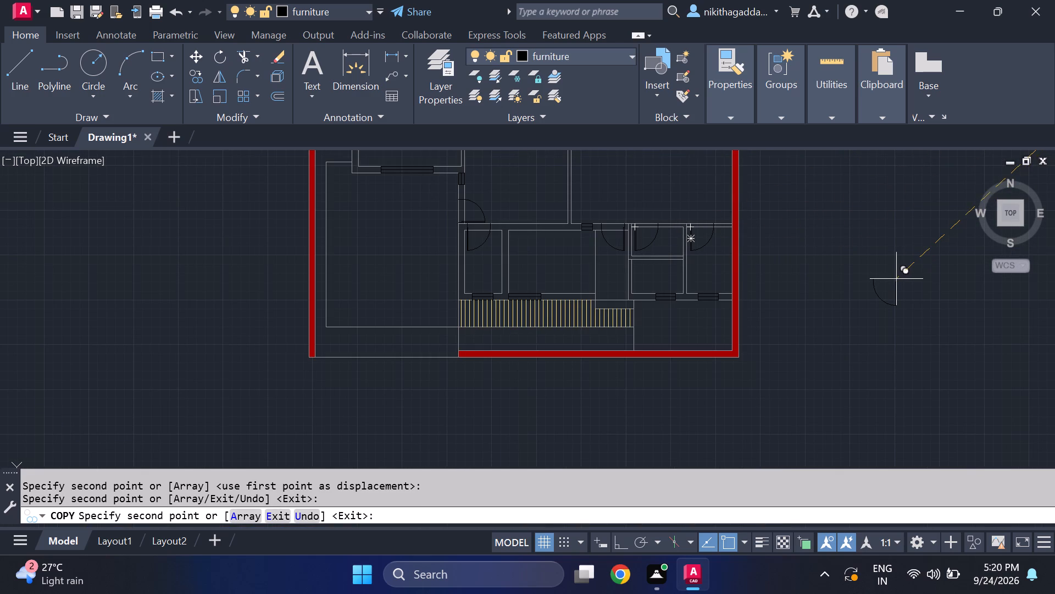
key("Escape")
Move the last lower-row door from its upper-left corner to the left wall of the lower stacked small room, just below the dividing wall.
scroll(975, 330, "down", 1)
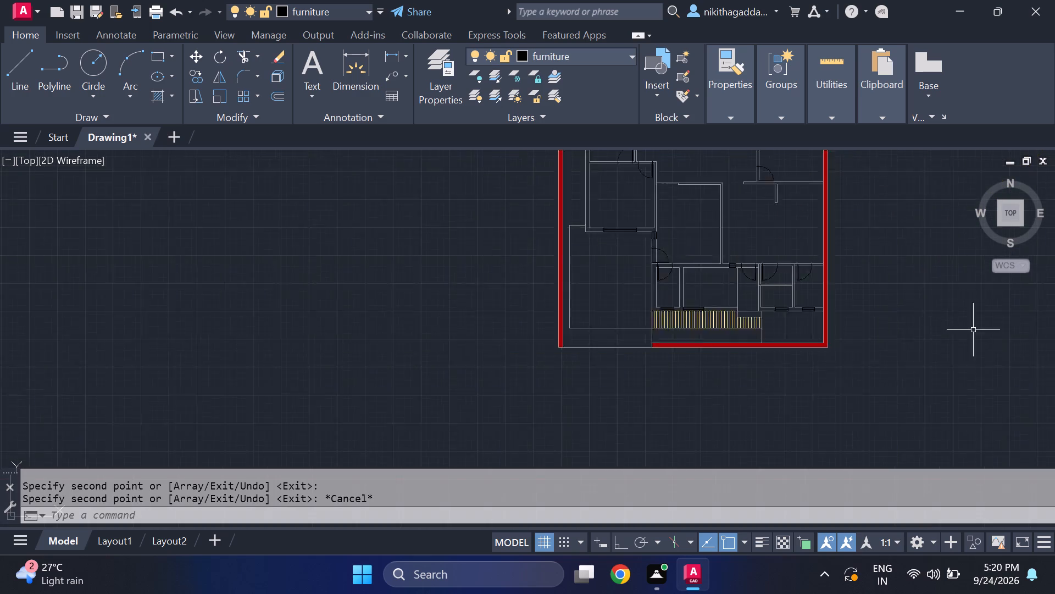
scroll(972, 330, "down", 1)
middle_click_drag(956, 324, 503, 387)
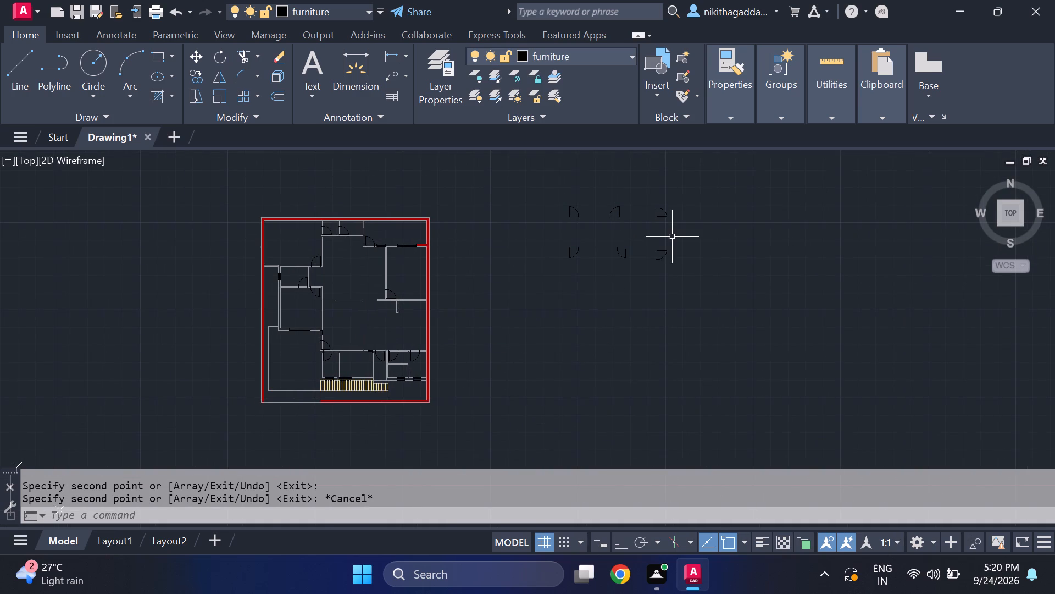
scroll(669, 244, "up", 2)
left_click(681, 251)
left_click(593, 306)
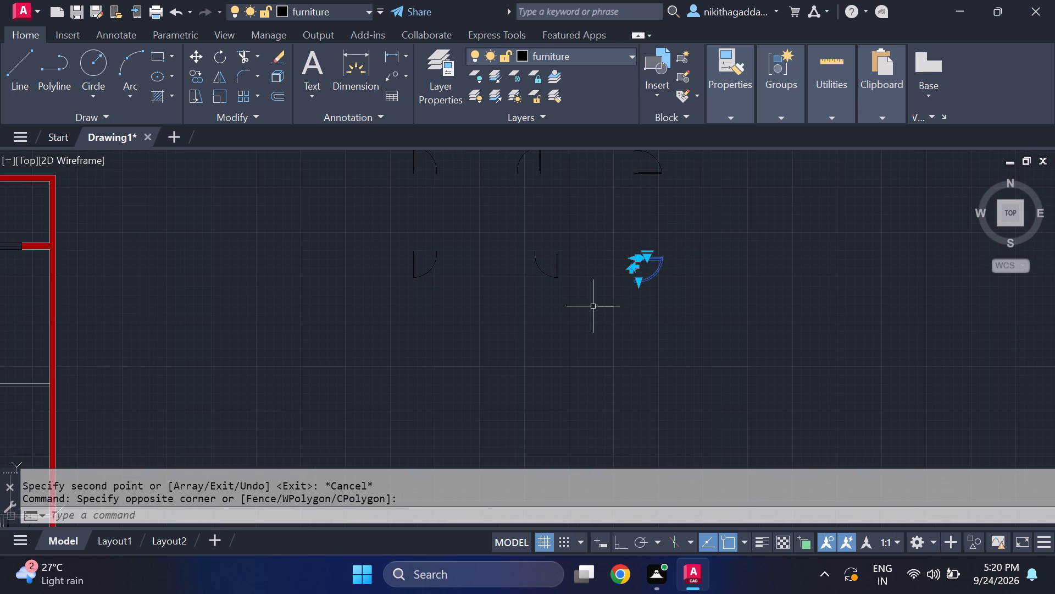
key("m")
key("Return")
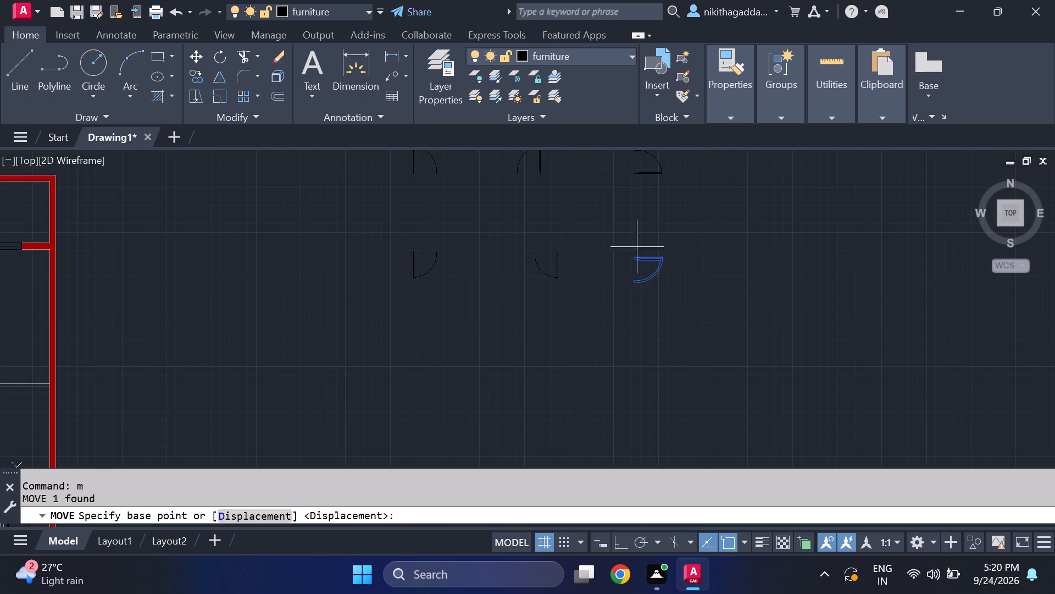
scroll(647, 230, "up", 3)
left_click(598, 339)
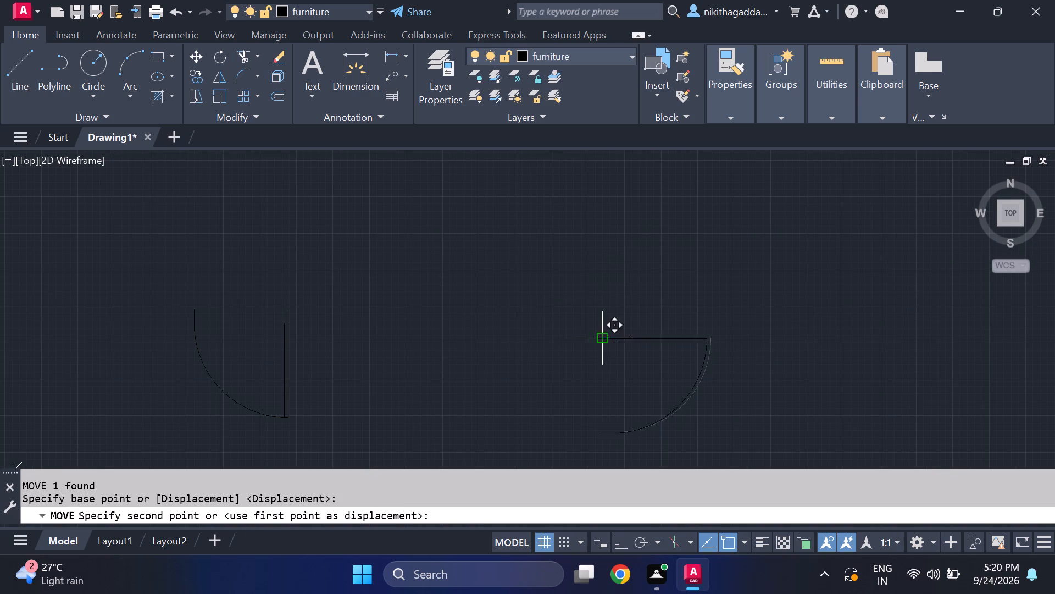
scroll(393, 299, "down", 5)
middle_click_drag(473, 291, 746, 164)
scroll(451, 296, "up", 4)
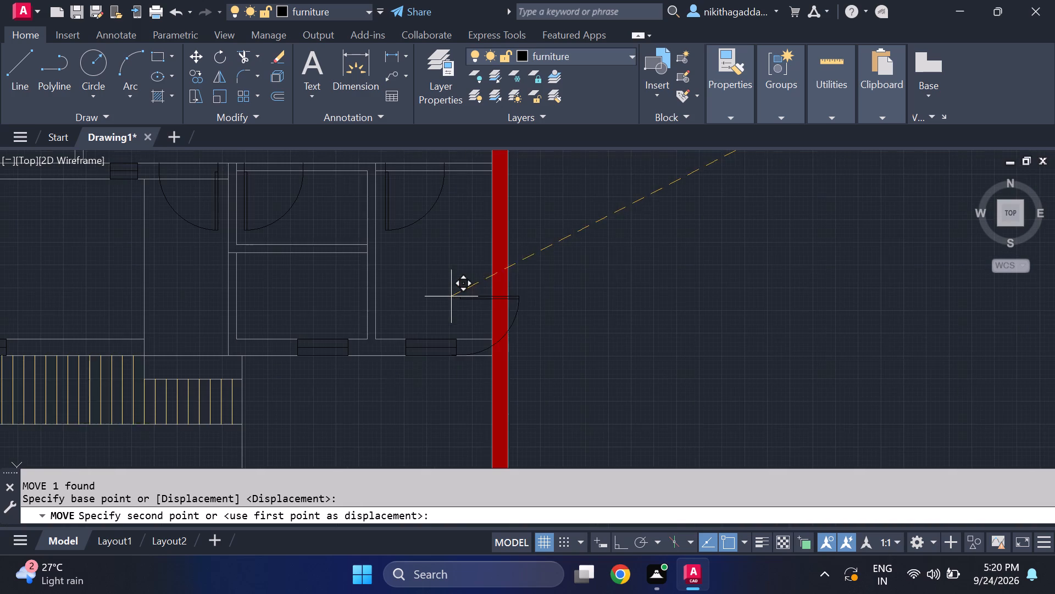
scroll(237, 289, "up", 1)
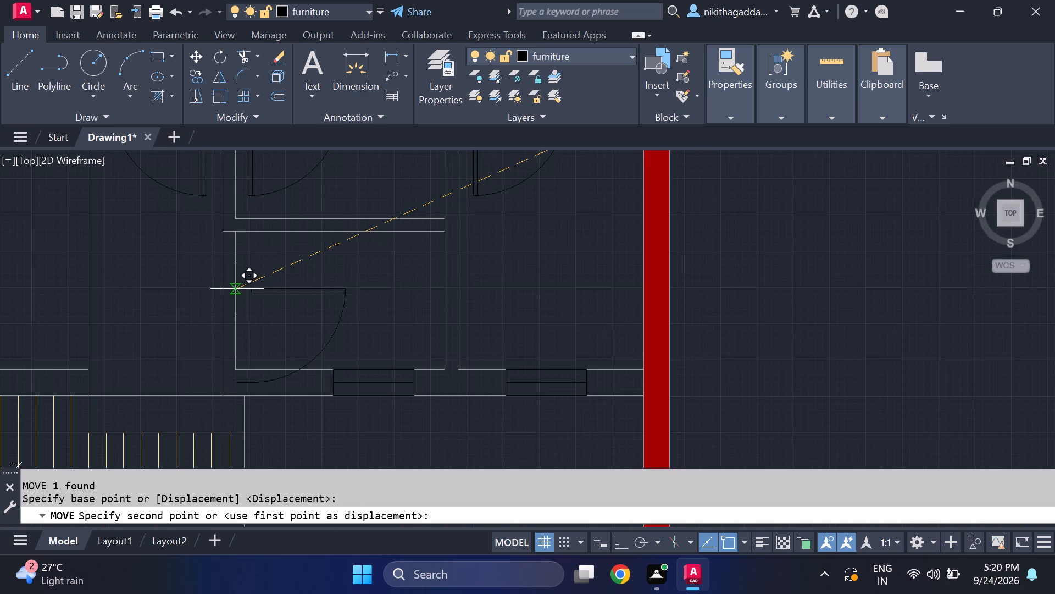
scroll(237, 289, "up", 1)
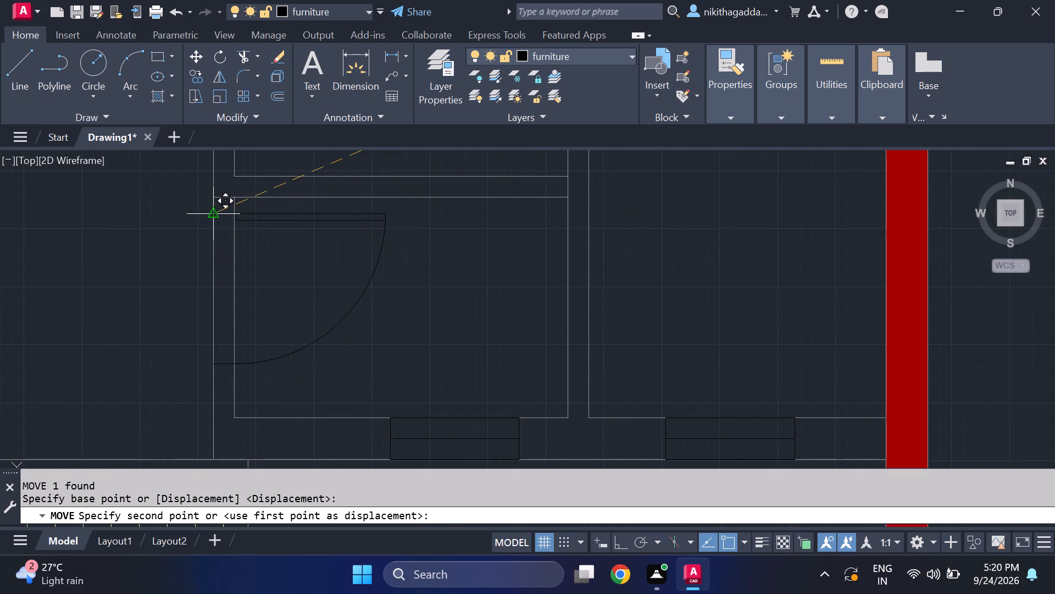
left_click(211, 216)
Delete the five remaining door variants beside the floor plan.
scroll(487, 260, "down", 4)
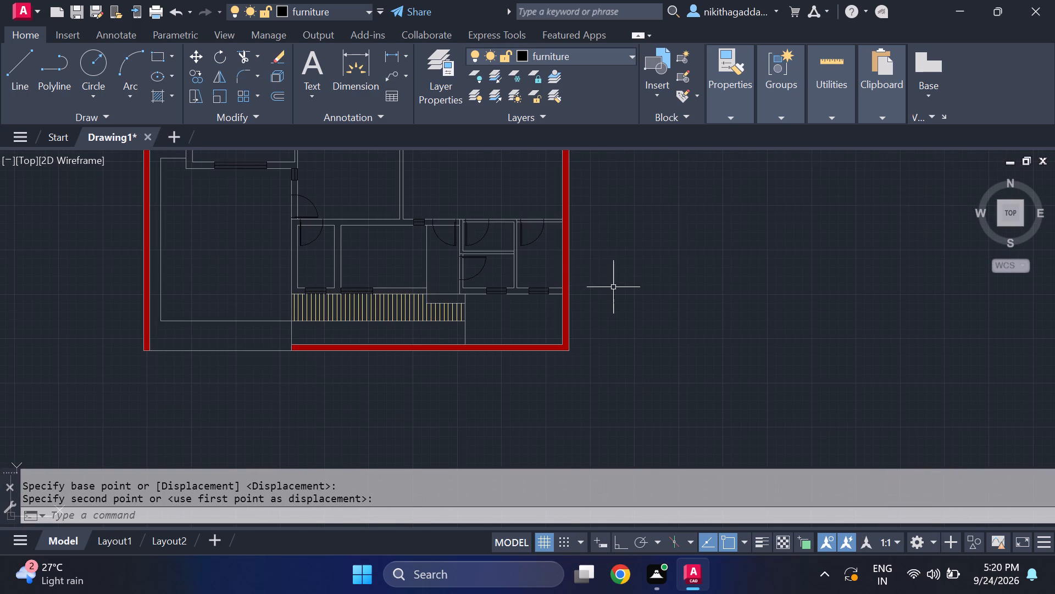
scroll(613, 287, "down", 2)
middle_click_drag(657, 250, 677, 335)
left_click_drag(878, 180, 834, 213)
left_click(665, 299)
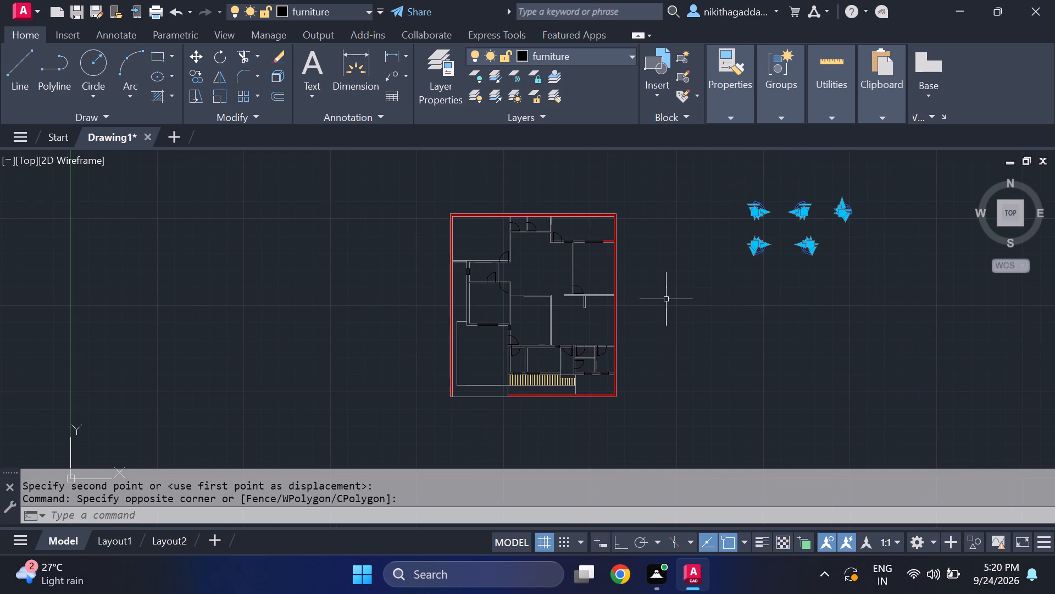
key("Delete")
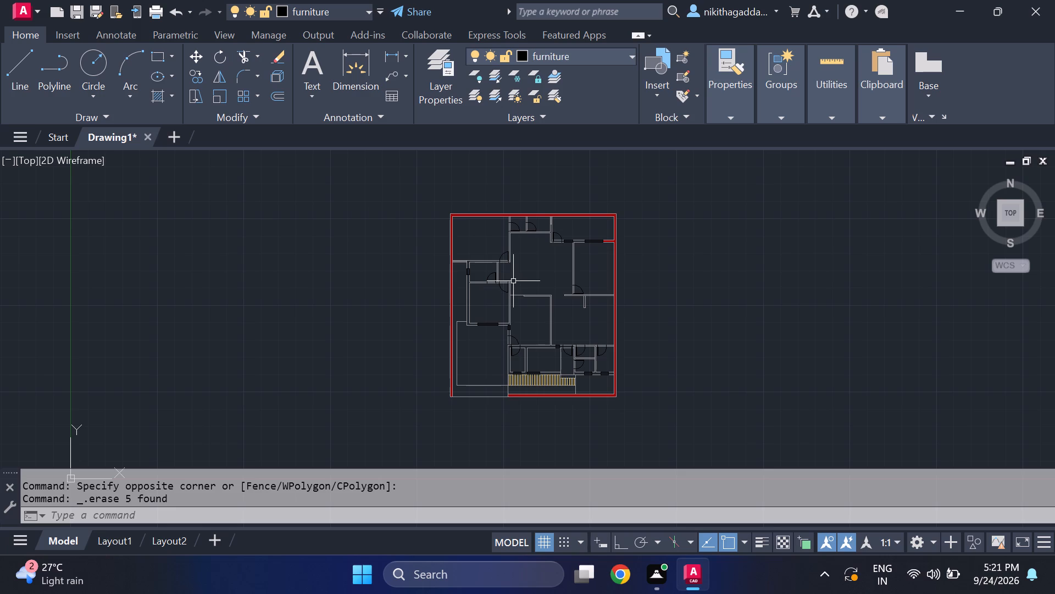
Examine the rooms across the floor plan for door placement.
scroll(542, 245, "up", 2)
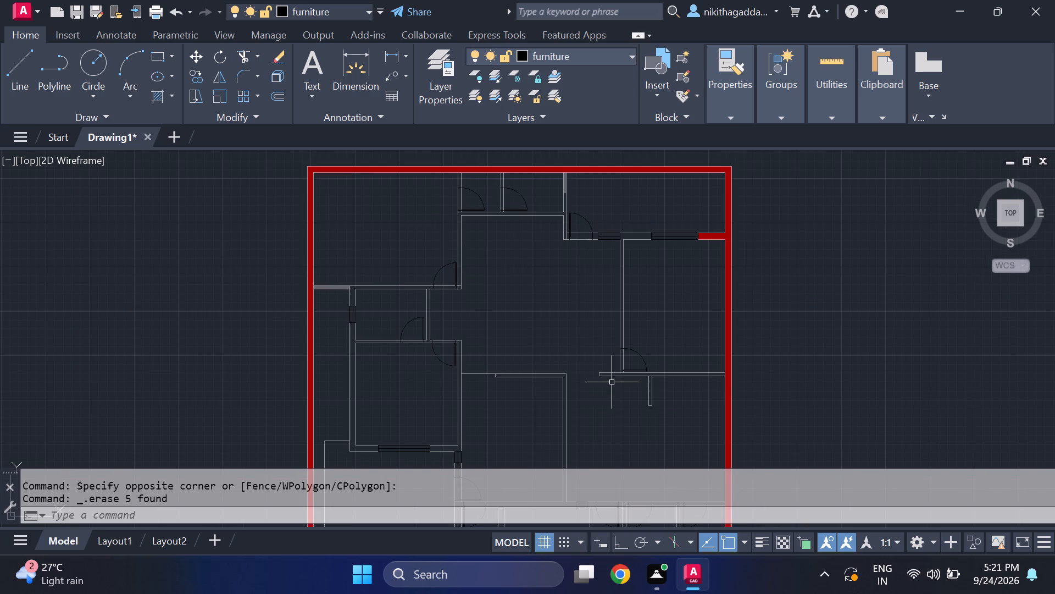
middle_click_drag(590, 428, 585, 249)
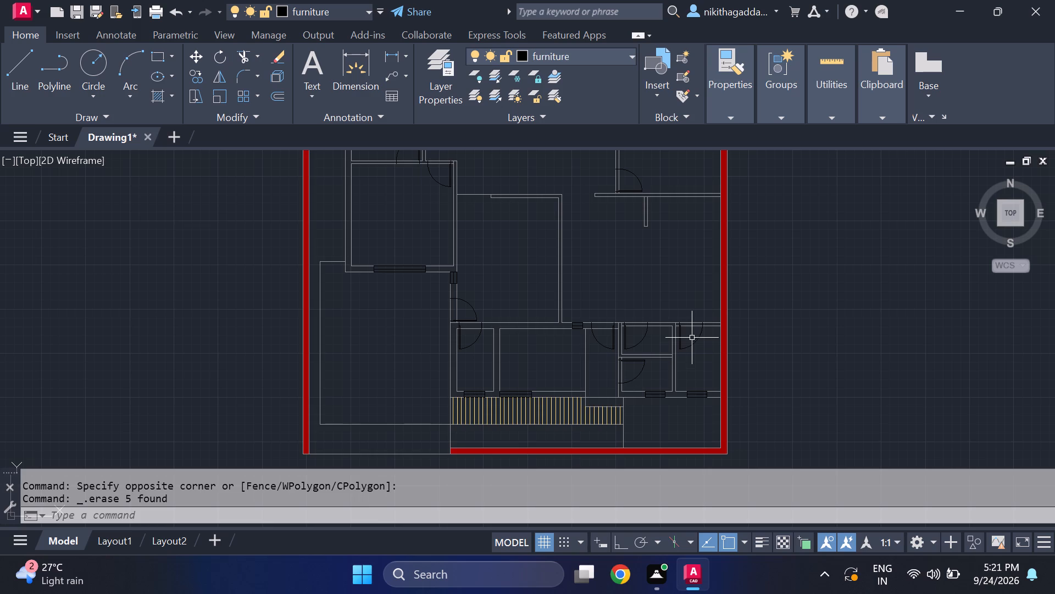
scroll(692, 337, "down", 1)
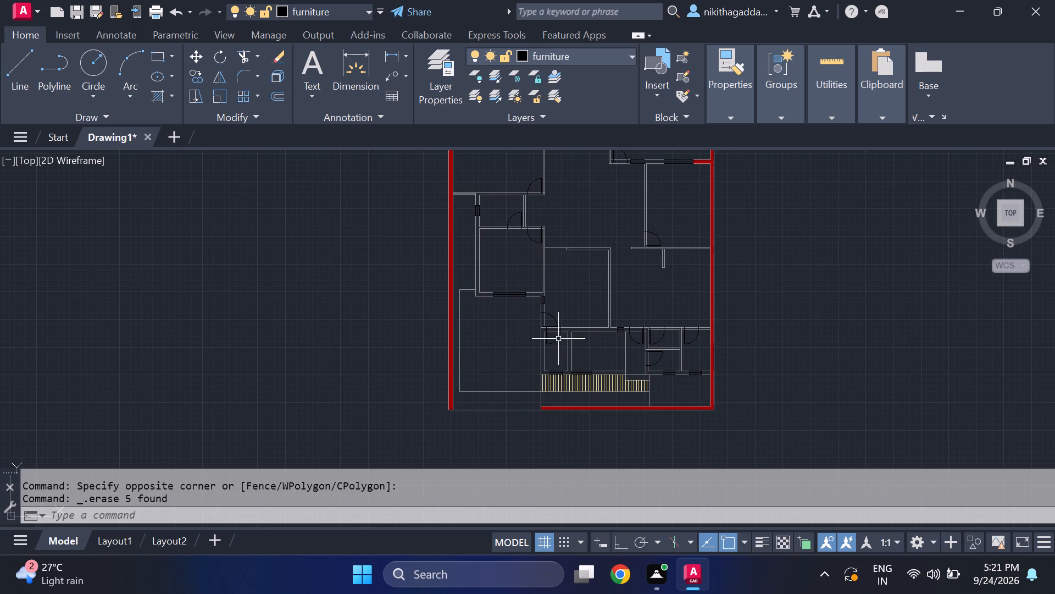
scroll(551, 316, "up", 5)
scroll(575, 294, "down", 4)
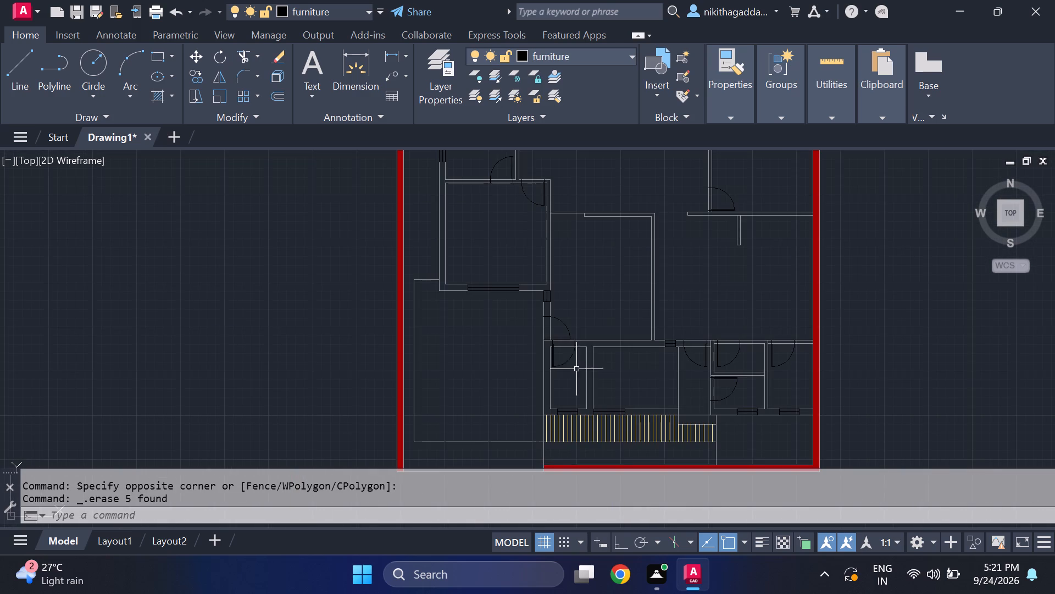
middle_click_drag(619, 305, 664, 460)
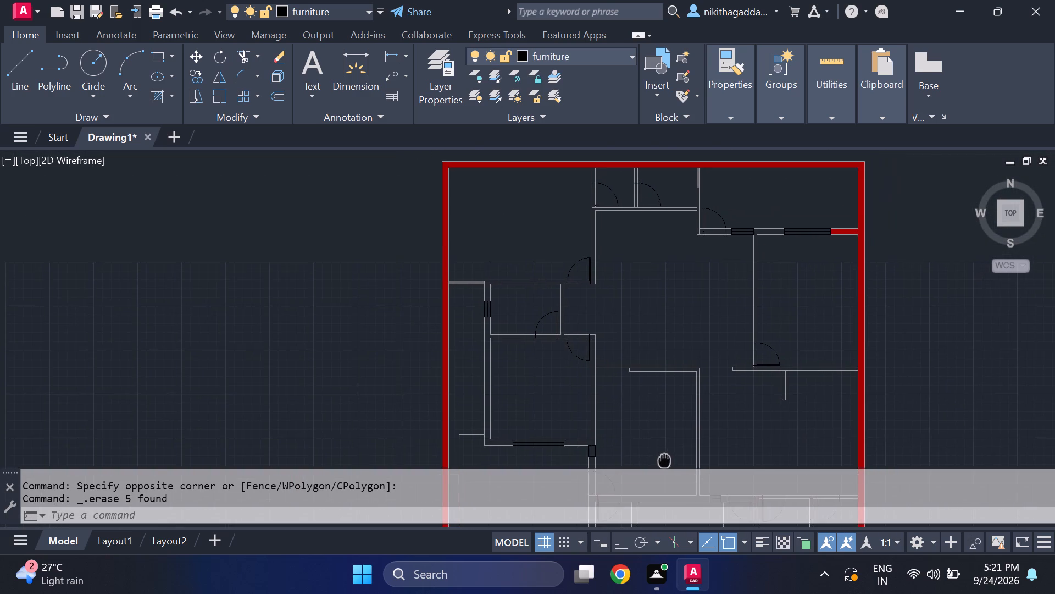
middle_click_drag(664, 460, 562, 288)
Copy the door from the lower stacked small room to the central room's left wall, just below the small window and facing the existing door.
scroll(663, 371, "up", 2)
left_click(719, 369)
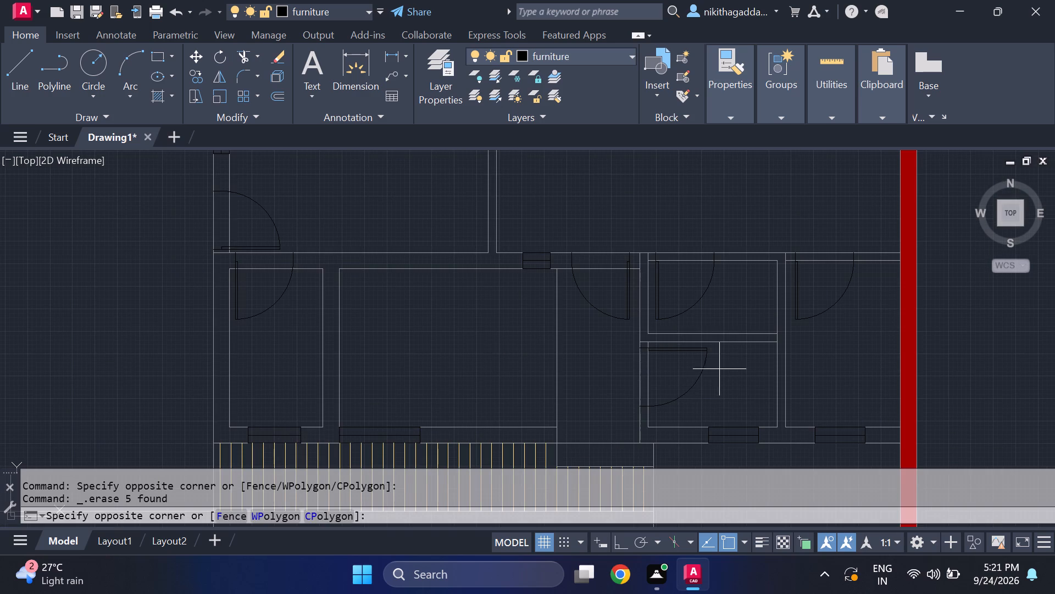
left_click(689, 382)
type("co")
key("Return")
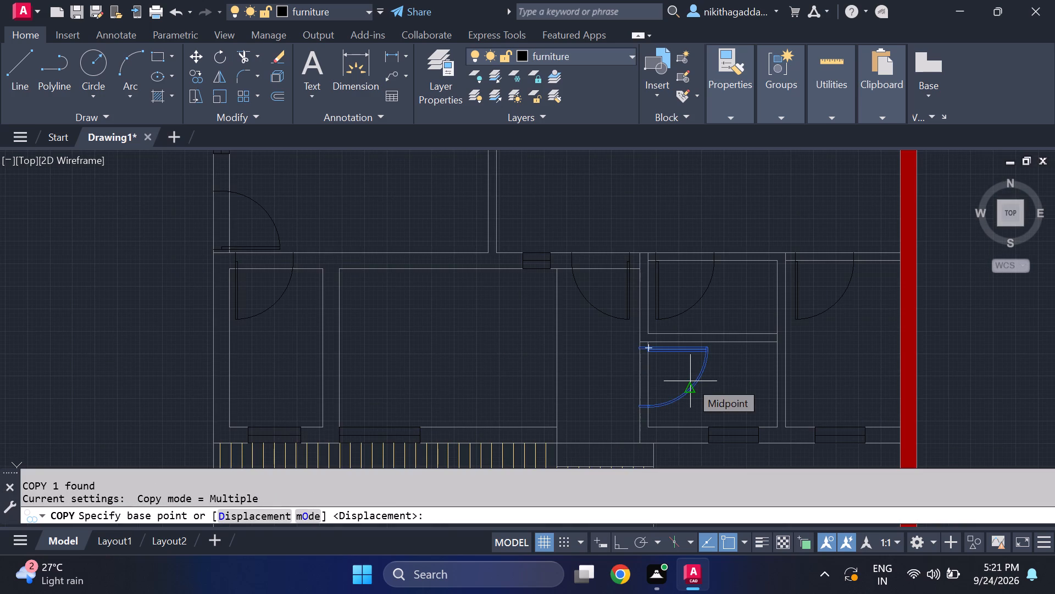
scroll(654, 347, "up", 3)
left_click(597, 354)
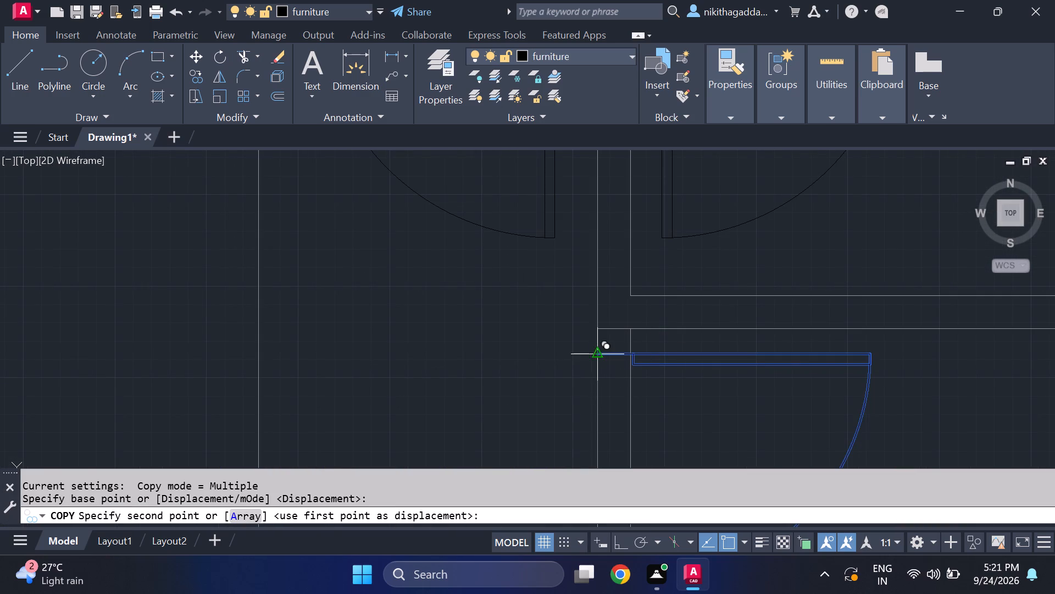
scroll(382, 283, "down", 4)
middle_click_drag(390, 272, 663, 426)
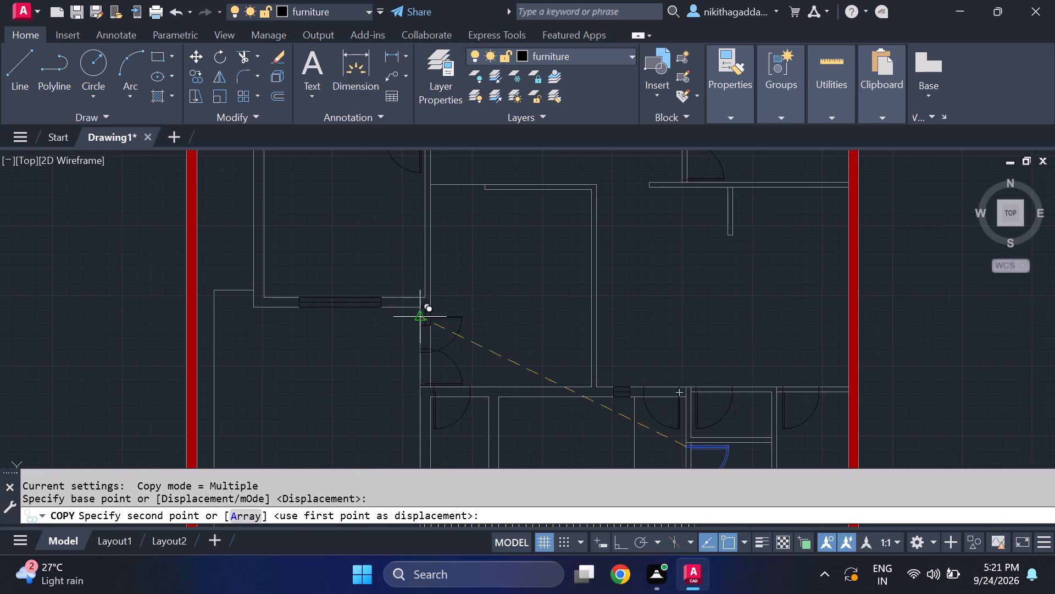
scroll(430, 318, "up", 3)
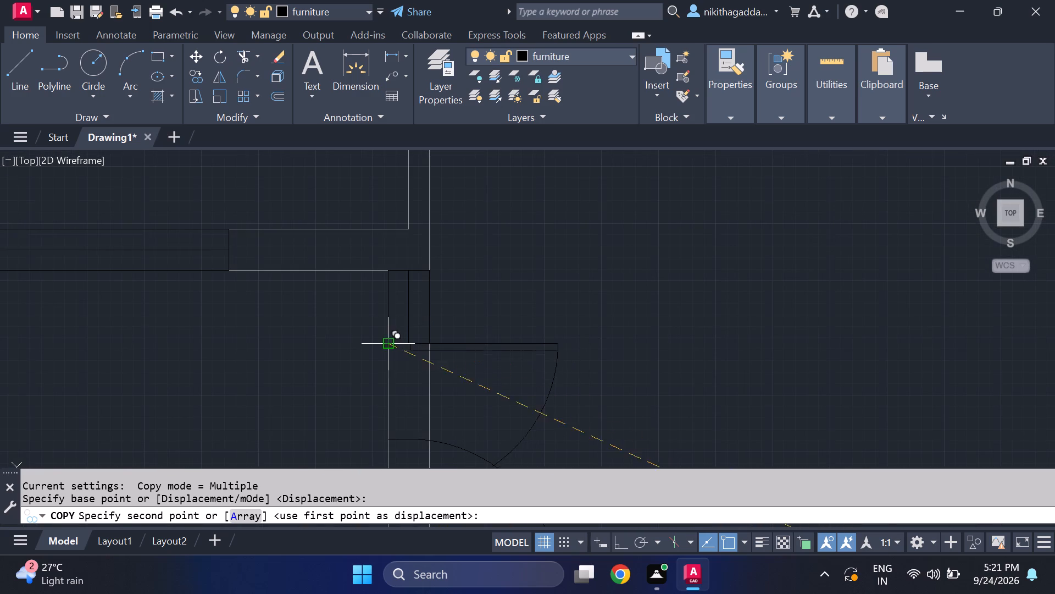
middle_click_drag(543, 337, 542, 219)
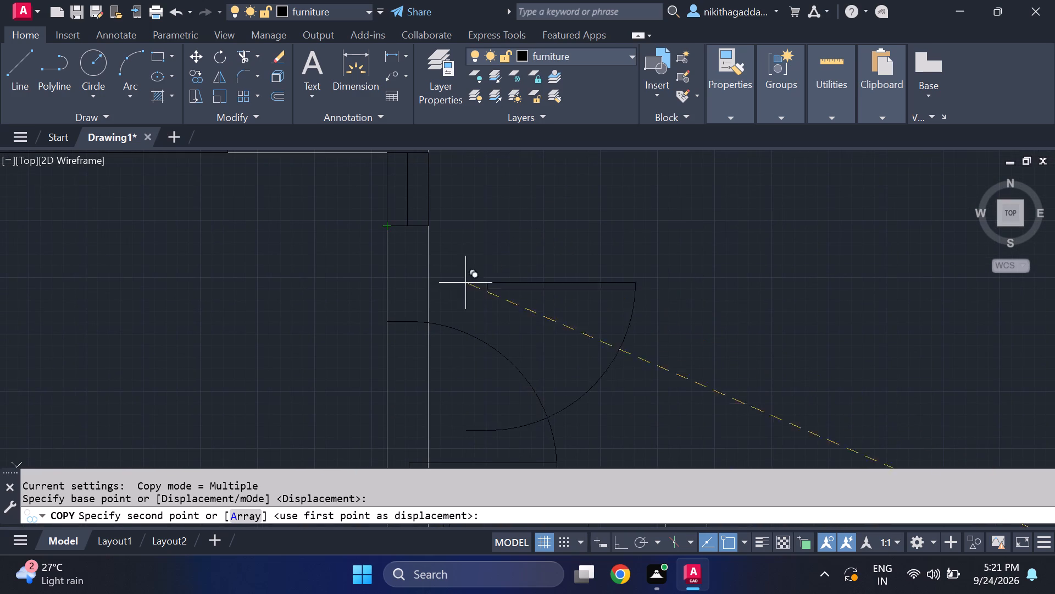
left_click(385, 252)
scroll(627, 277, "down", 4)
key("Escape")
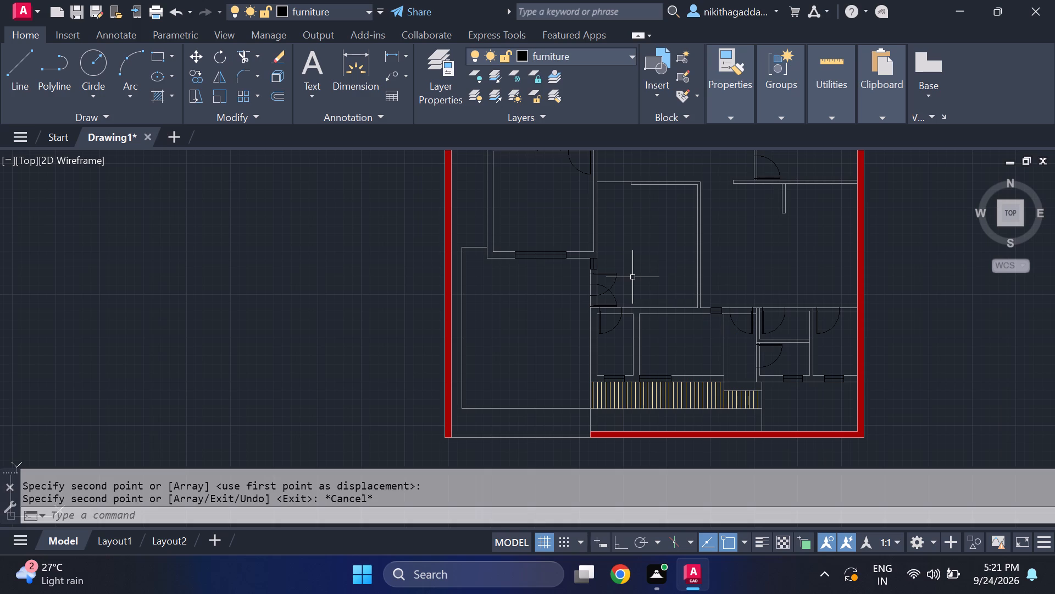
Scale down the two facing doors on the central room's left wall together, using the lower door's outer wall corner as base point.
scroll(631, 277, "up", 2)
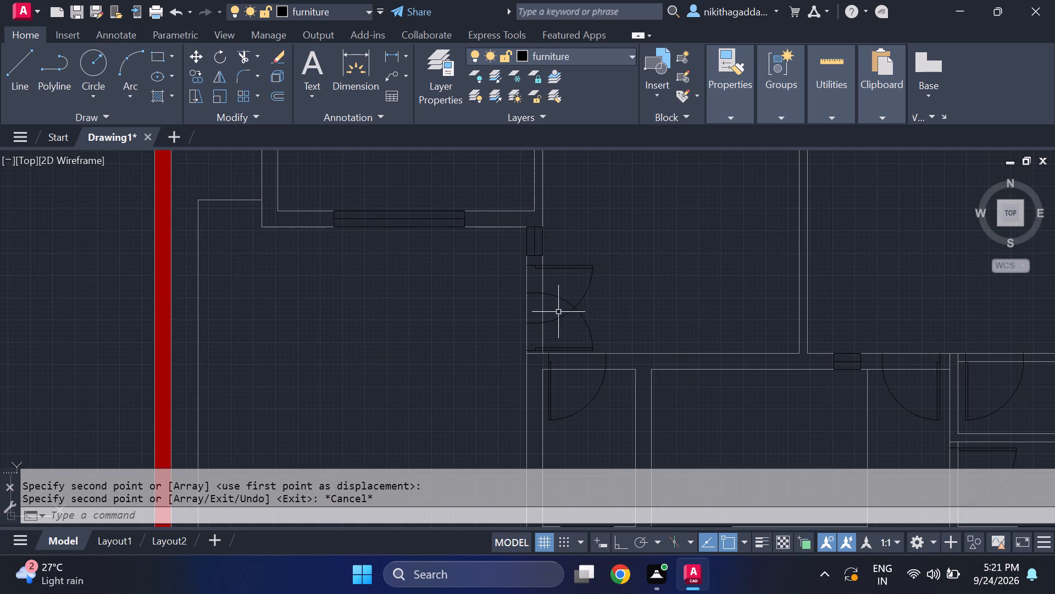
left_click(617, 263)
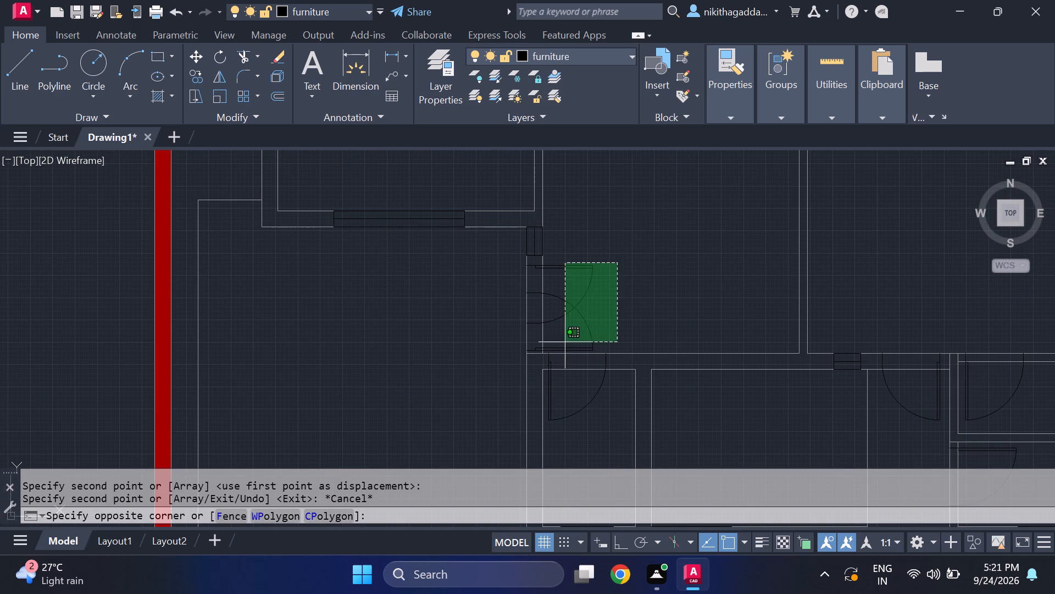
left_click(563, 343)
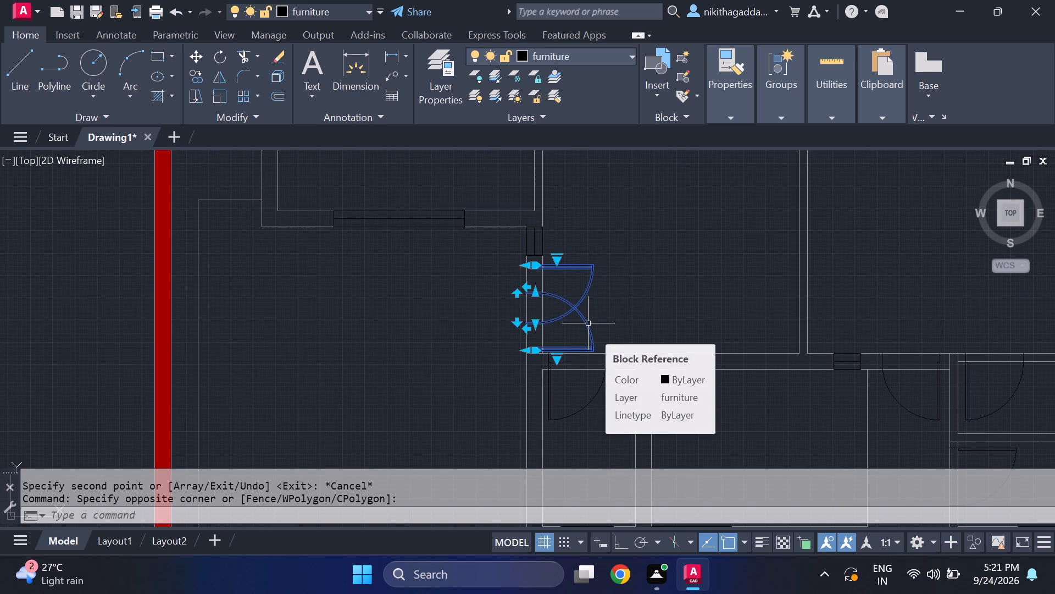
type("scale")
key("Return")
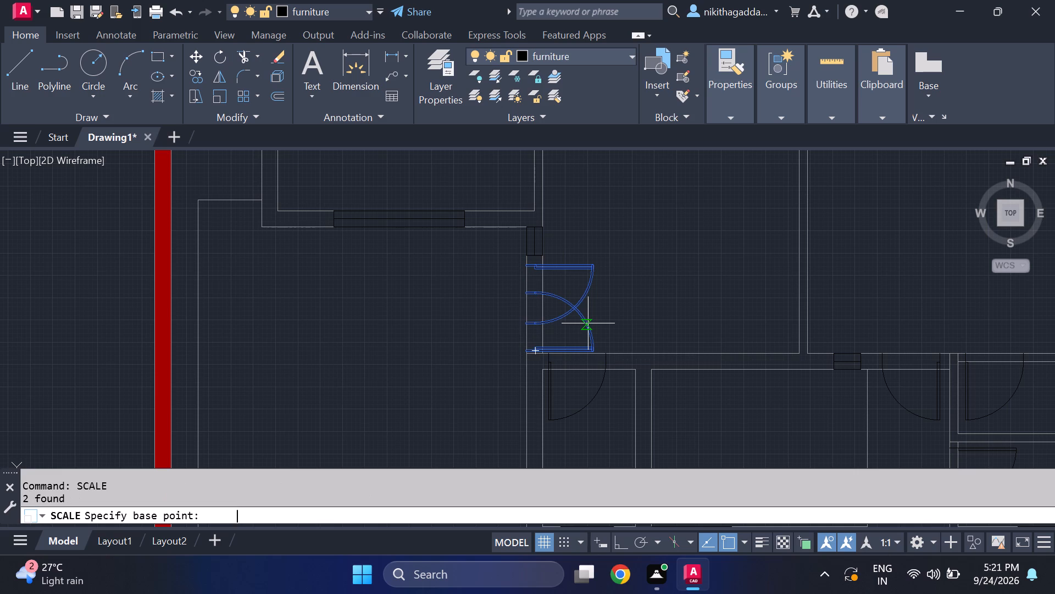
scroll(529, 343, "up", 3)
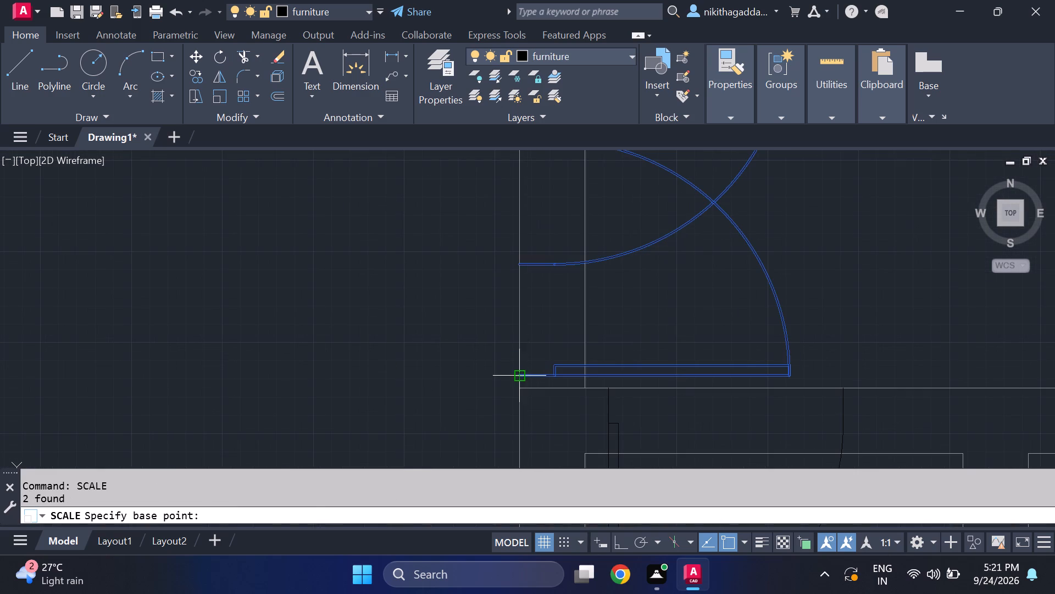
left_click(519, 376)
scroll(596, 285, "down", 3)
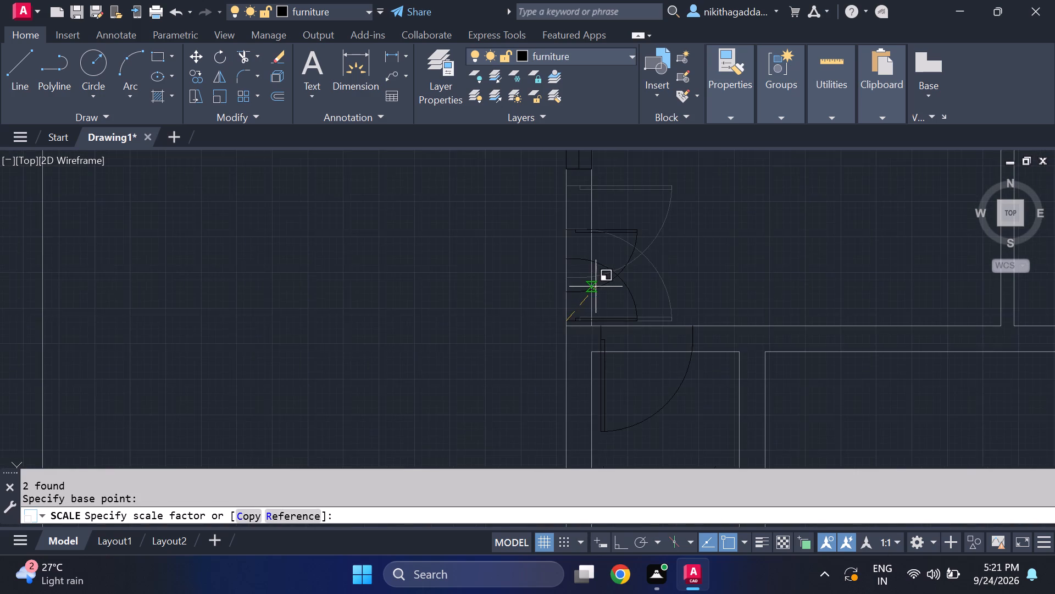
left_click(597, 280)
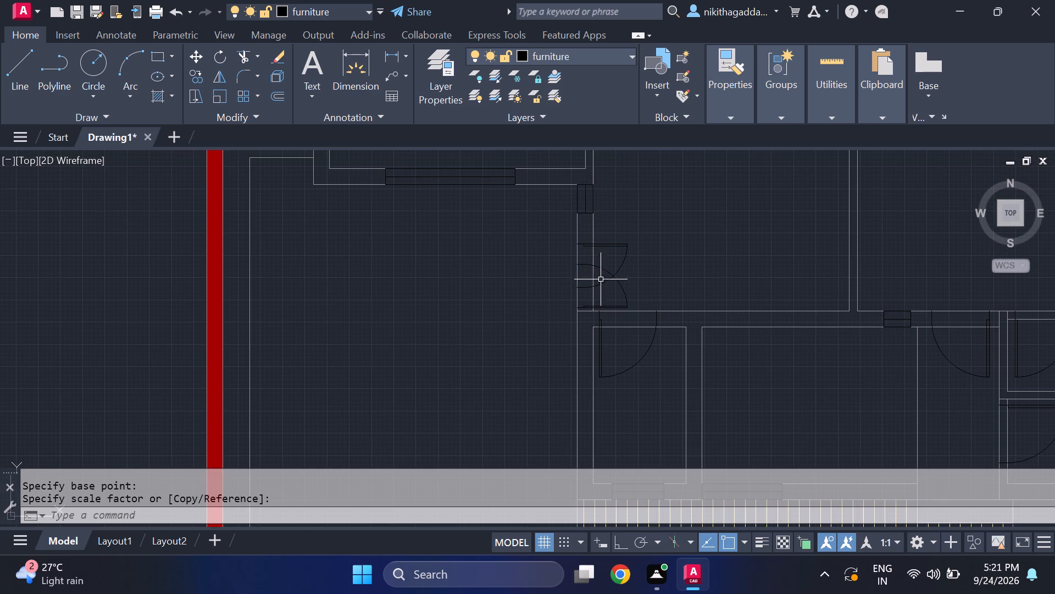
Move the upper of the two facing doors down so its swing arc end meets the lower door's arc end, forming a double door.
left_click(637, 261)
left_click(612, 258)
key("m")
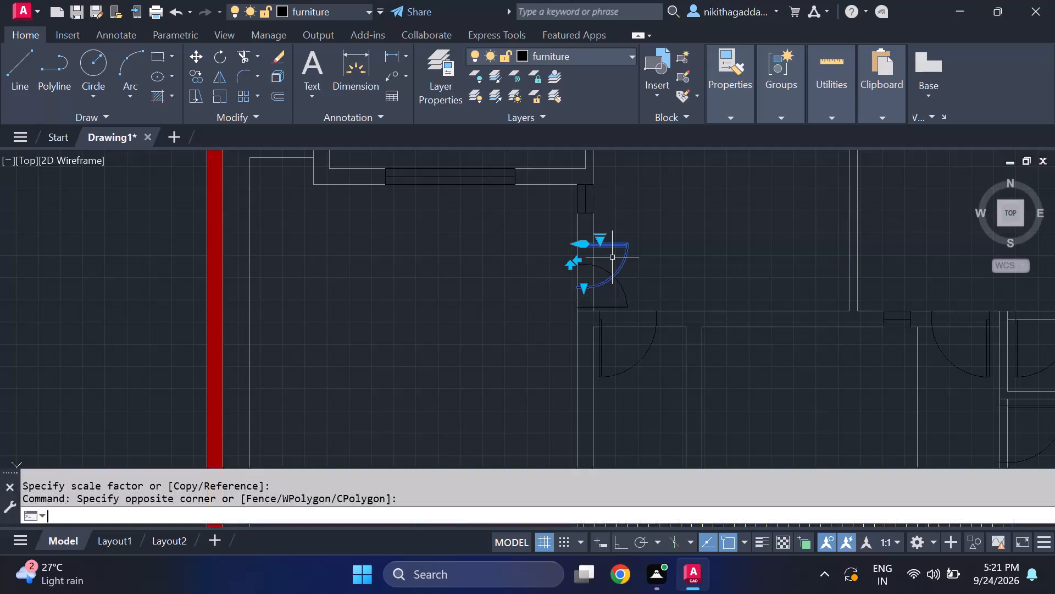
key("Return")
scroll(601, 242, "up", 3)
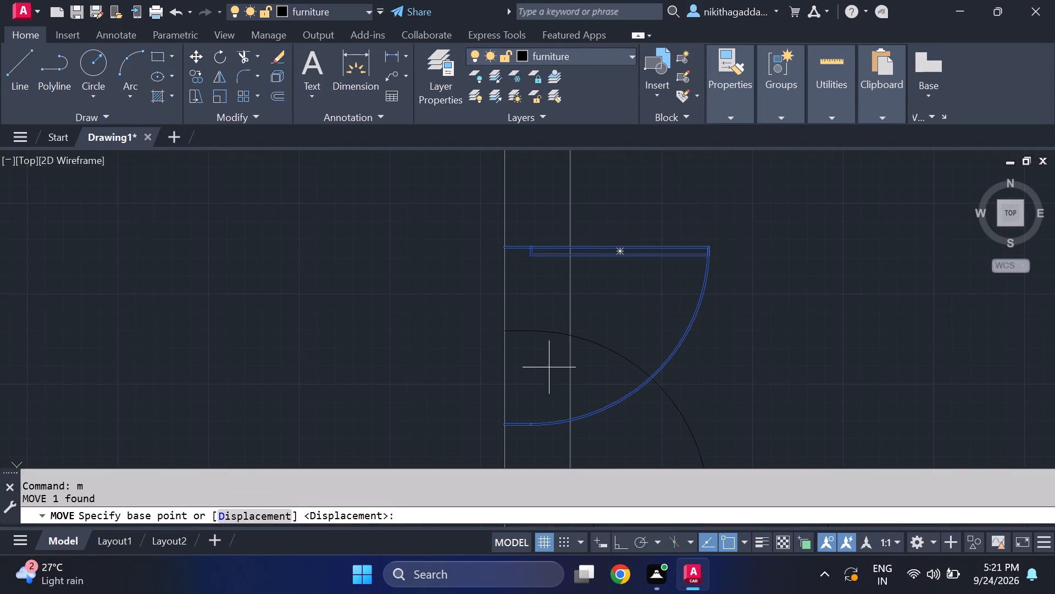
left_click(505, 422)
left_click(504, 327)
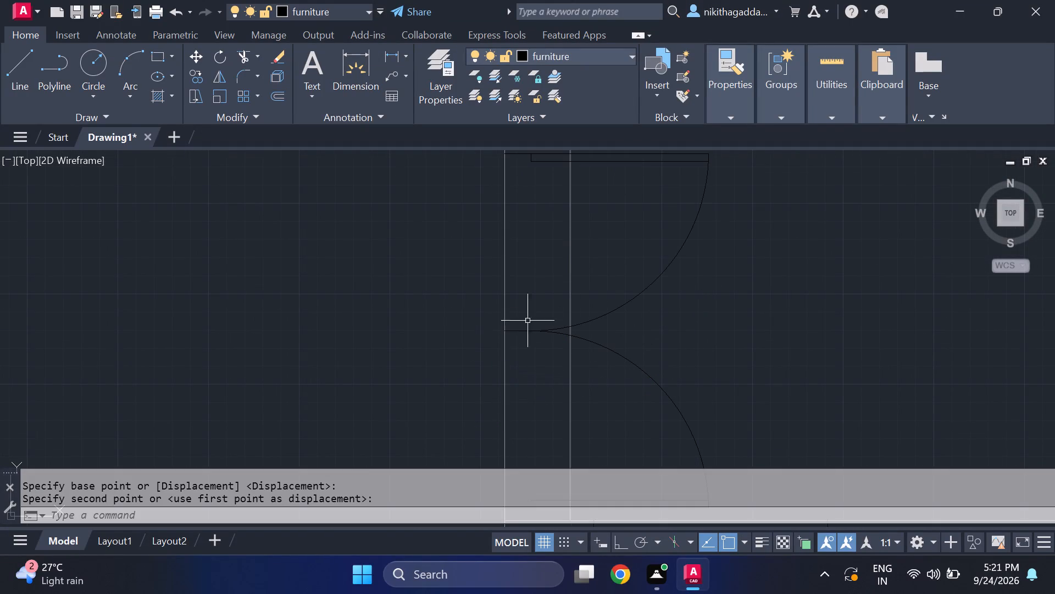
Scale down the door in the upper stacked small room about its hinge corner on the top wall line.
scroll(617, 317, "down", 3)
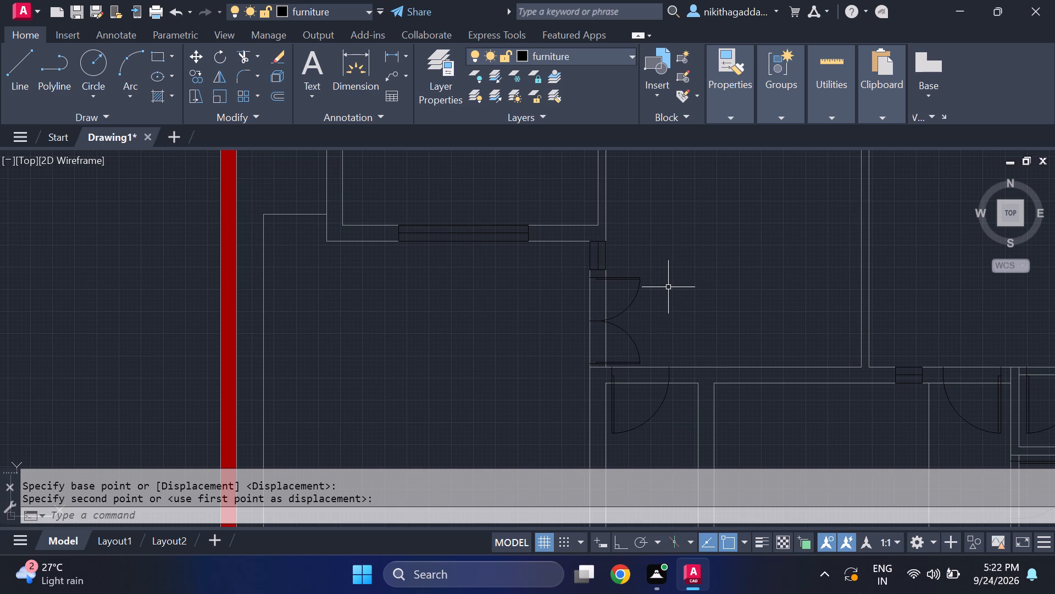
scroll(668, 287, "down", 2)
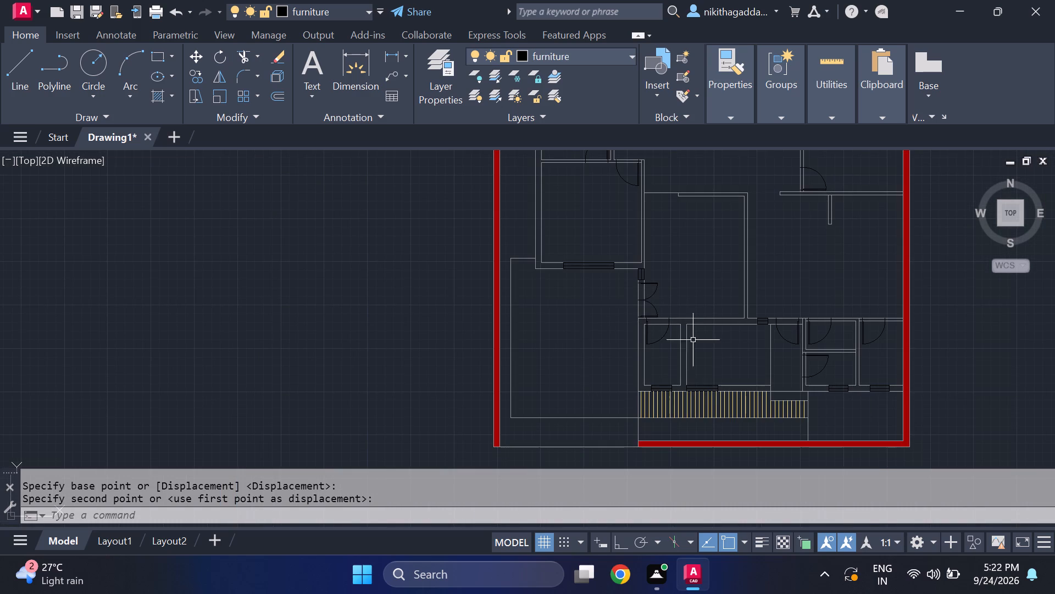
middle_click_drag(836, 410, 549, 367)
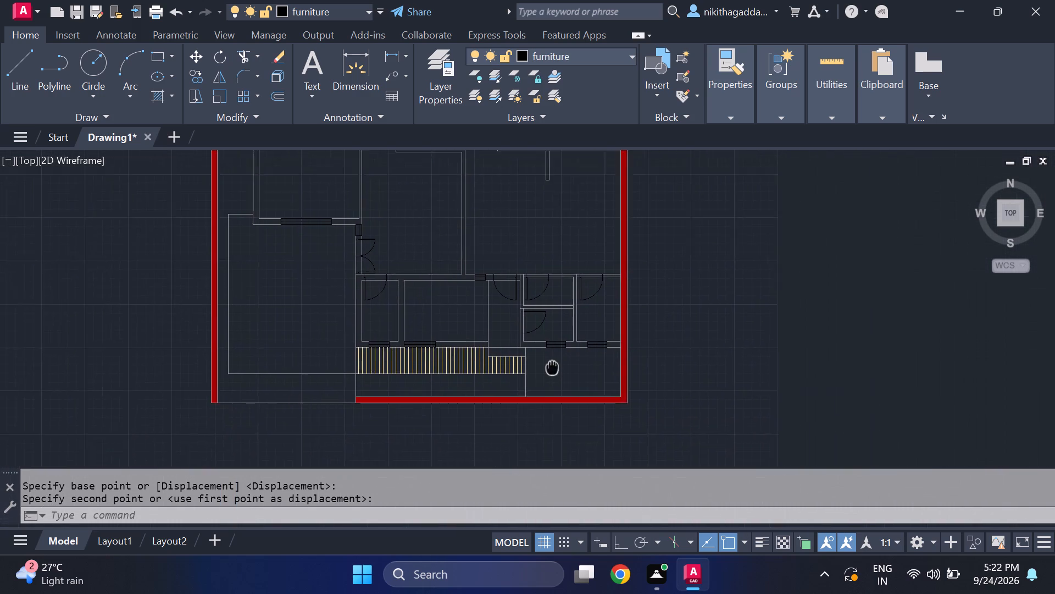
middle_click_drag(549, 367, 523, 338)
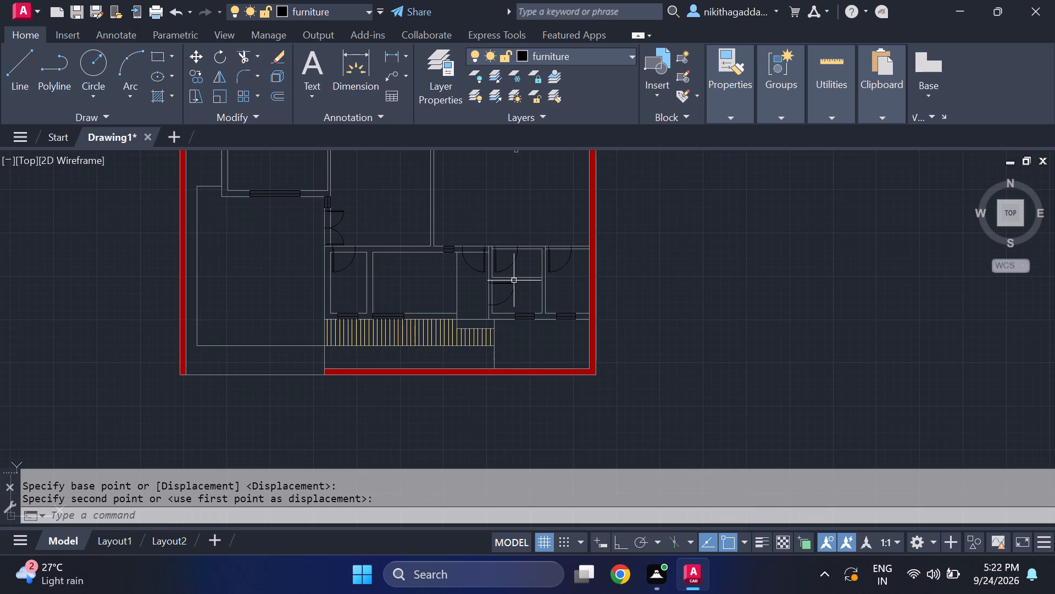
scroll(513, 277, "up", 2)
left_click(521, 247)
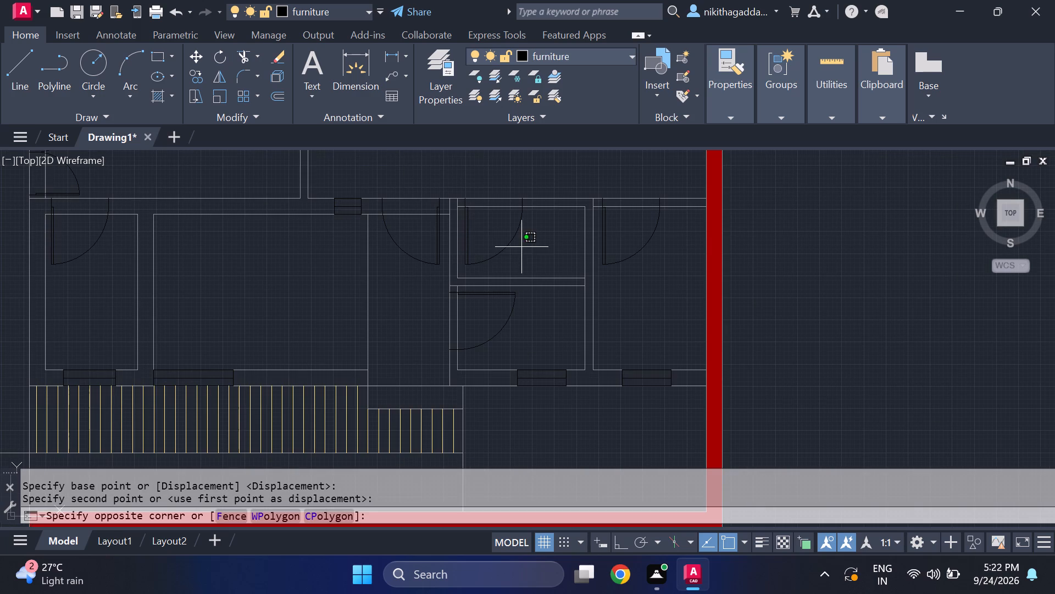
left_click(477, 246)
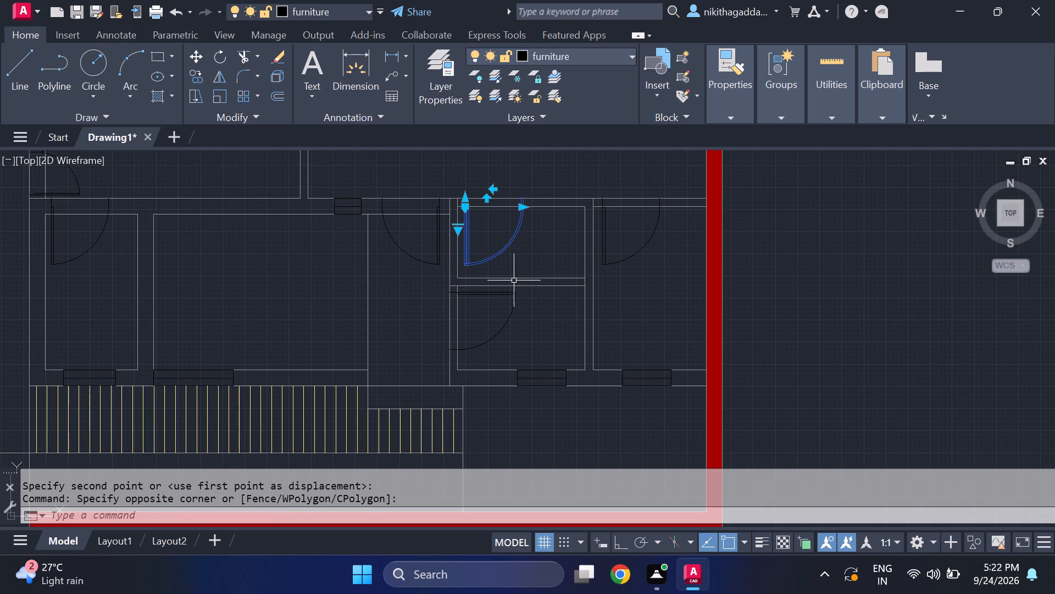
type("scale")
key("Return")
scroll(476, 175, "up", 2)
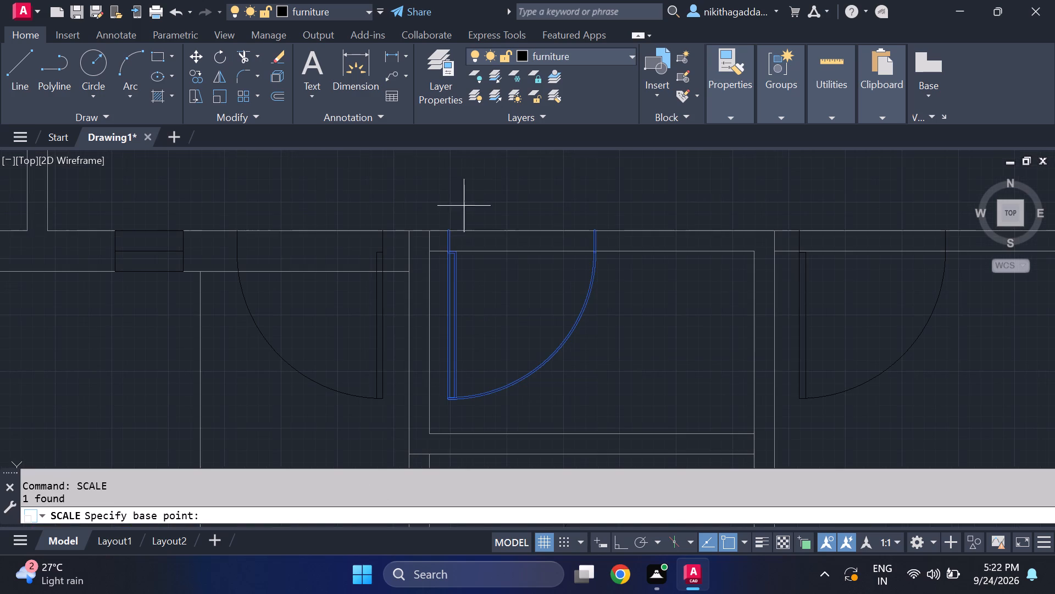
left_click(447, 230)
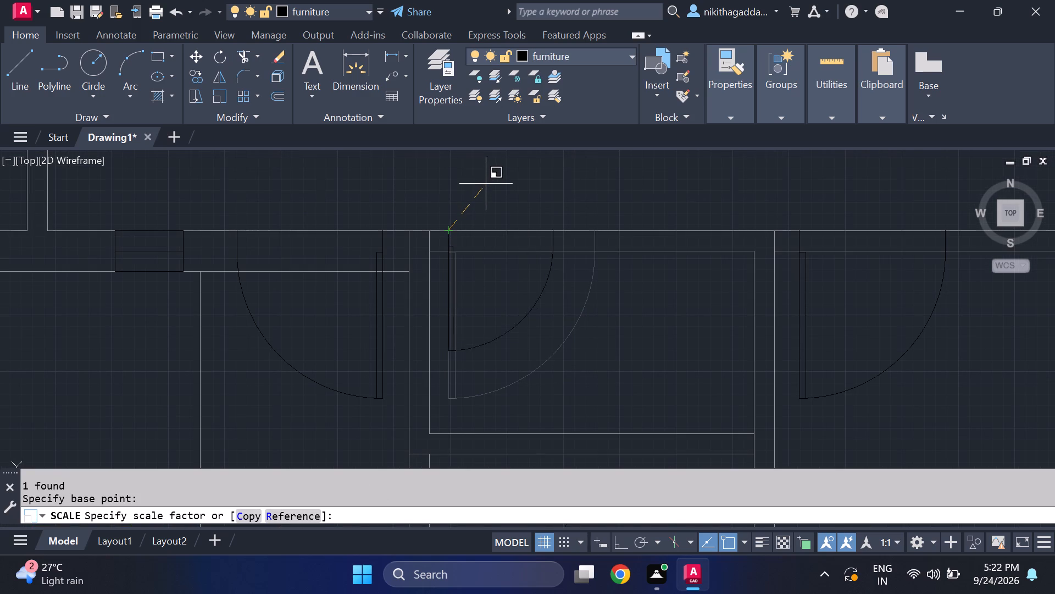
left_click(488, 181)
Scale down the door in the lower stacked small room about its hinge corner on the left wall's outer line.
scroll(525, 249, "down", 3)
scroll(550, 336, "up", 1)
left_click(553, 320)
left_click(510, 323)
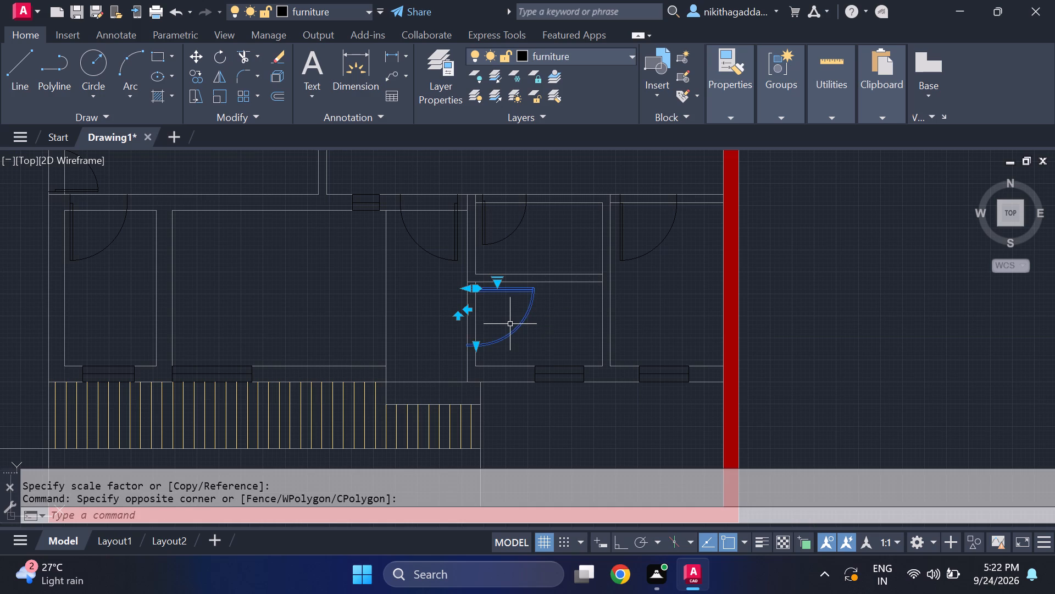
type("sca")
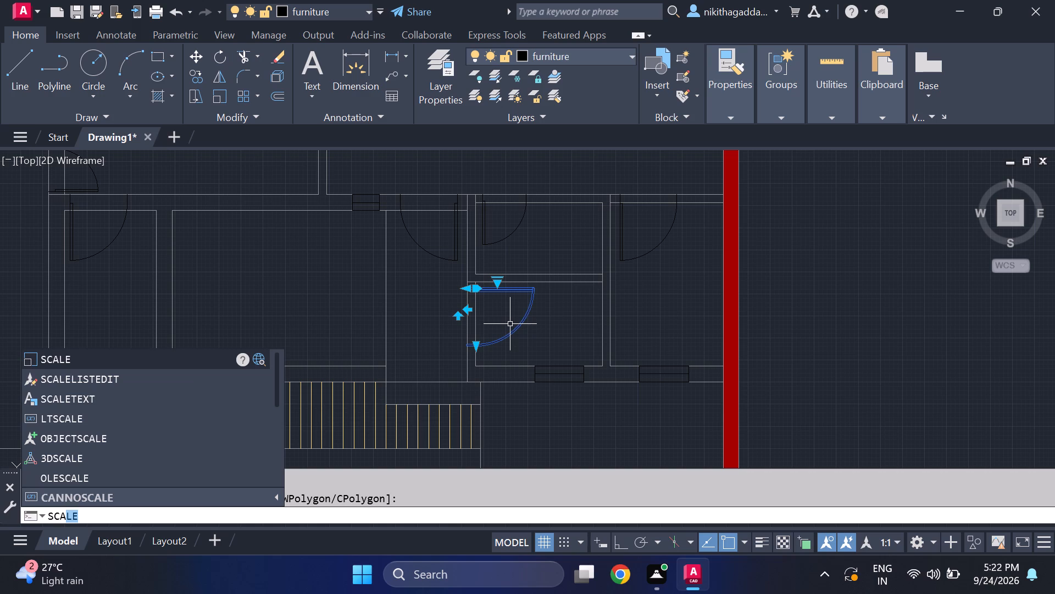
type("le")
key("Return")
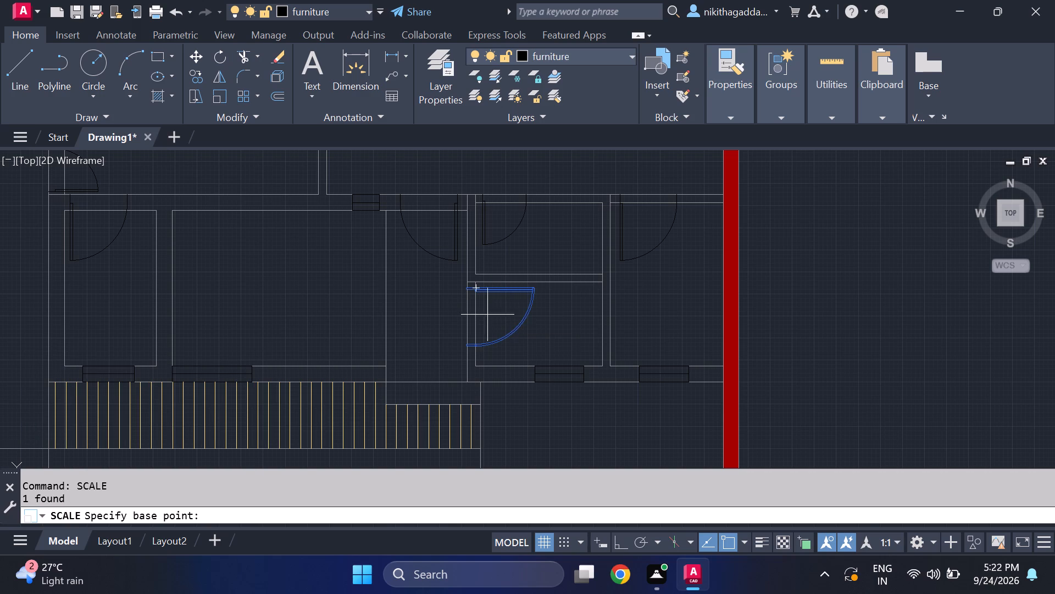
scroll(476, 311, "up", 2)
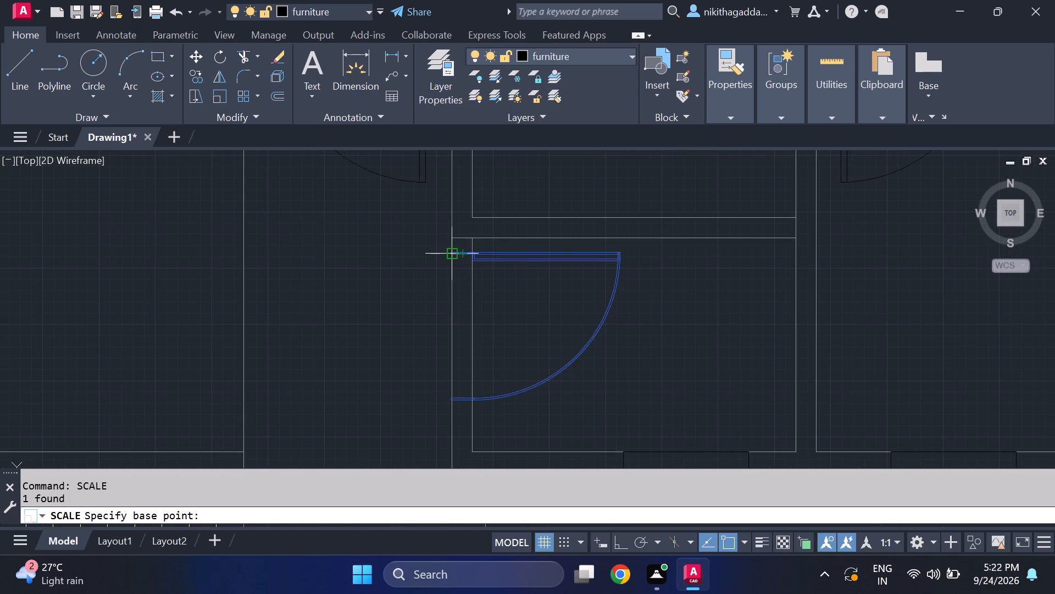
left_click(449, 257)
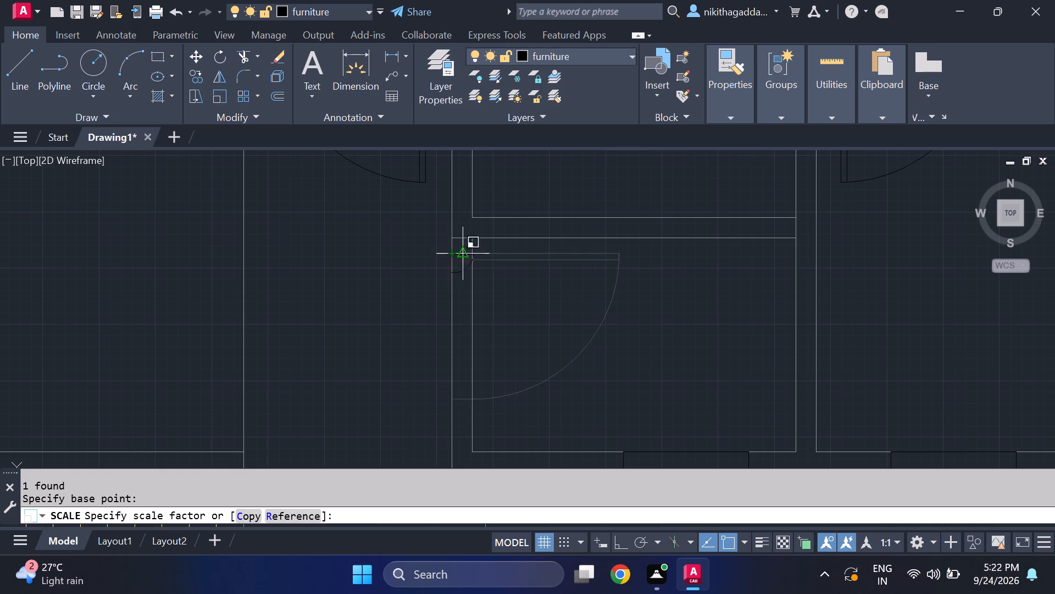
scroll(591, 276, "down", 2)
scroll(556, 268, "up", 1)
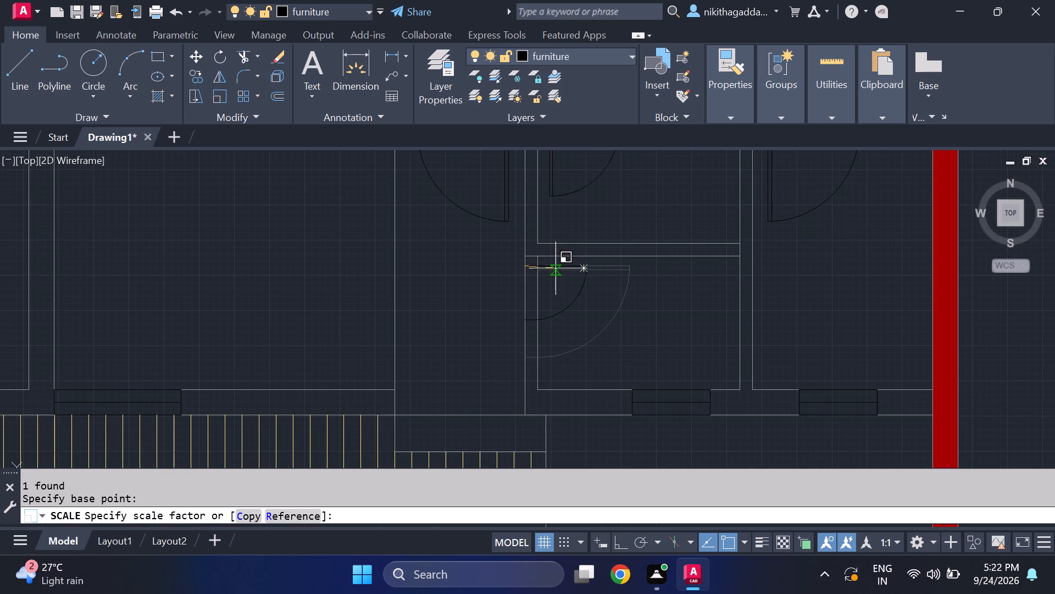
left_click(559, 273)
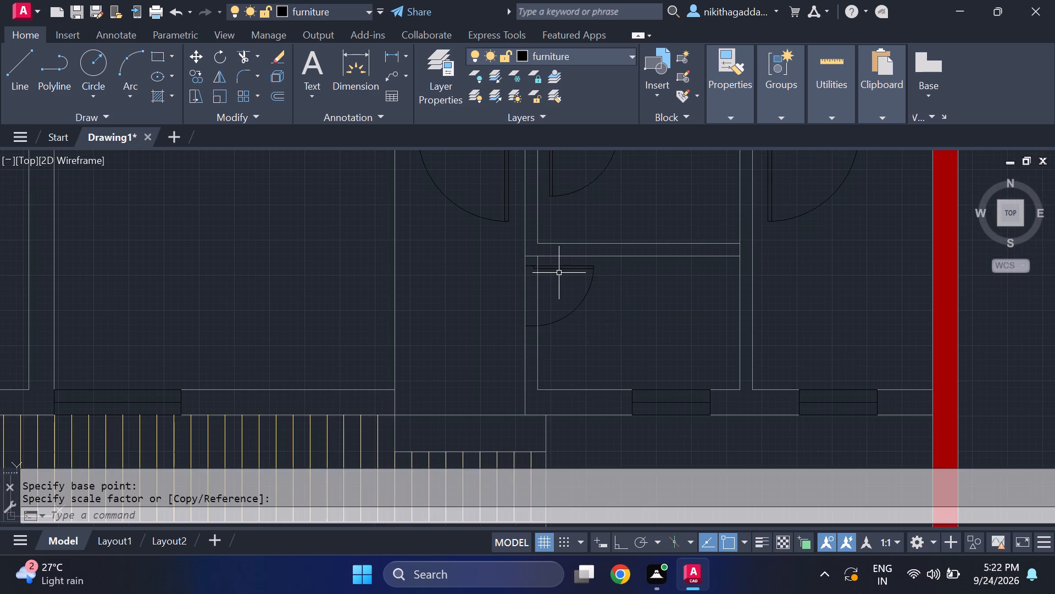
Scale down the door in the lower-right corner room about its hinge corner on the top wall line.
scroll(711, 263, "down", 2)
middle_click_drag(711, 263, 574, 320)
scroll(646, 291, "up", 2)
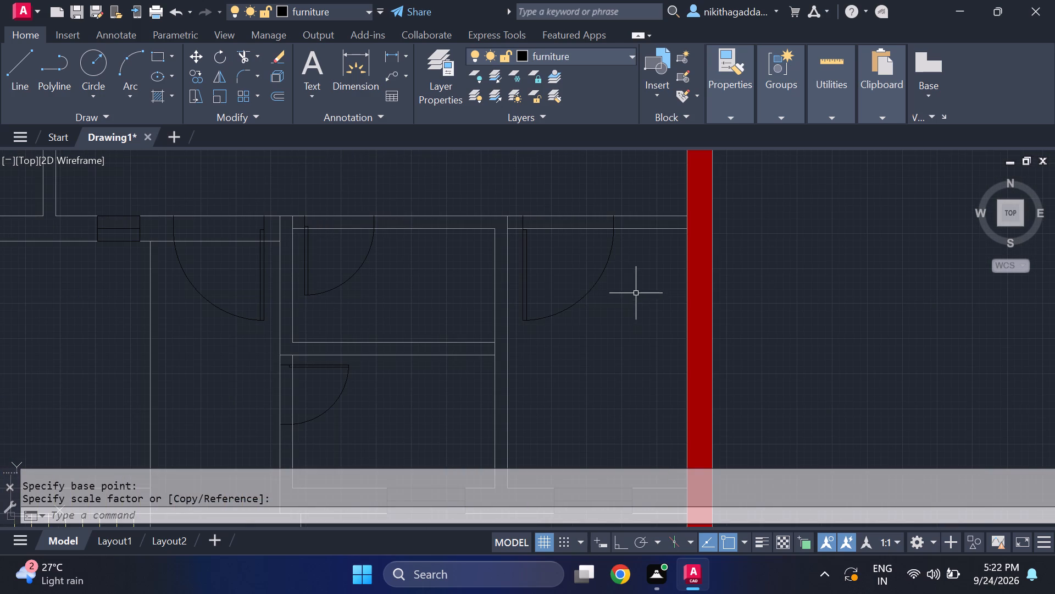
left_click_drag(626, 284, 618, 283)
left_click(552, 302)
type("scale")
key("Return")
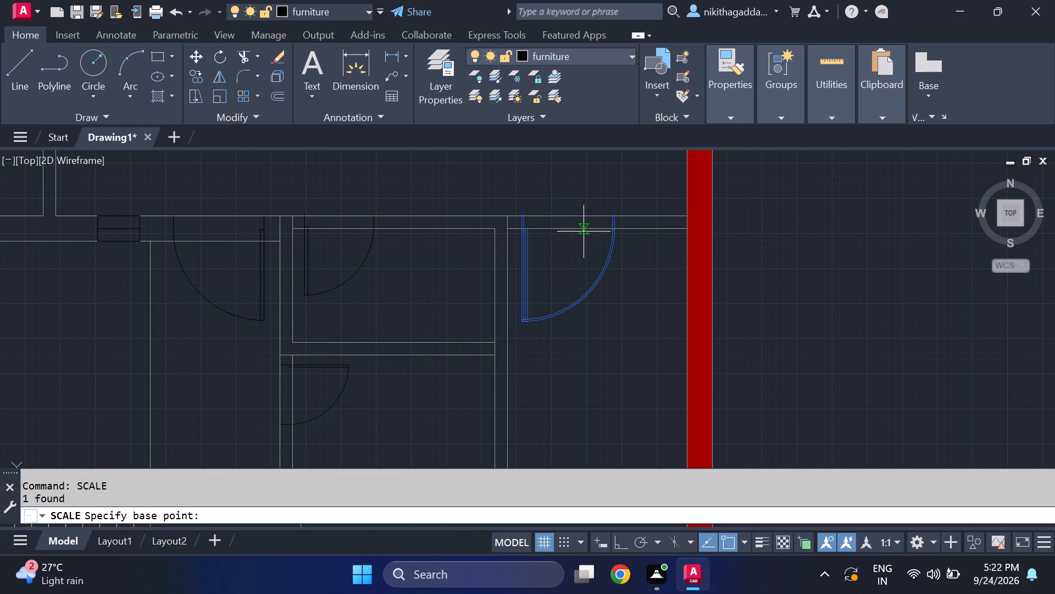
left_click(523, 216)
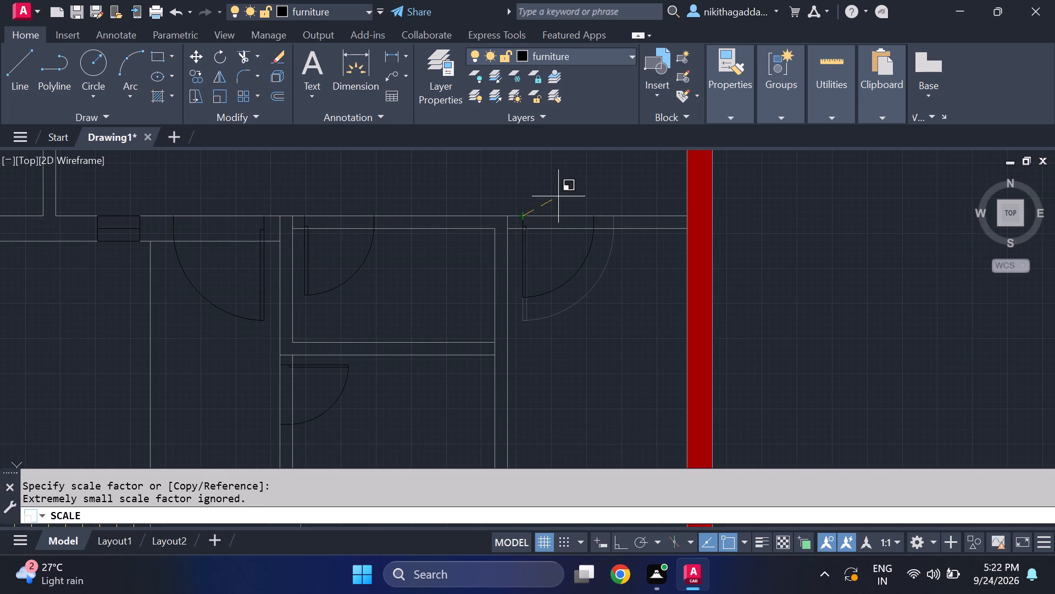
left_click(558, 196)
Examine the whole floor plan, checking the placed doors and the wall lines around them room by room.
scroll(560, 196, "down", 3)
middle_click_drag(659, 231, 700, 290)
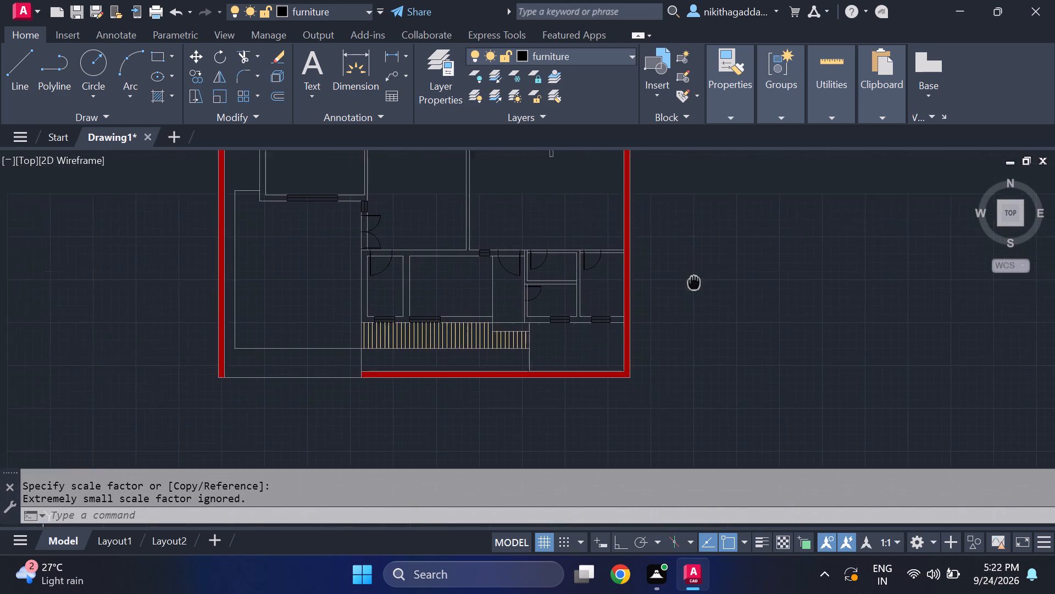
middle_click_drag(700, 290, 892, 304)
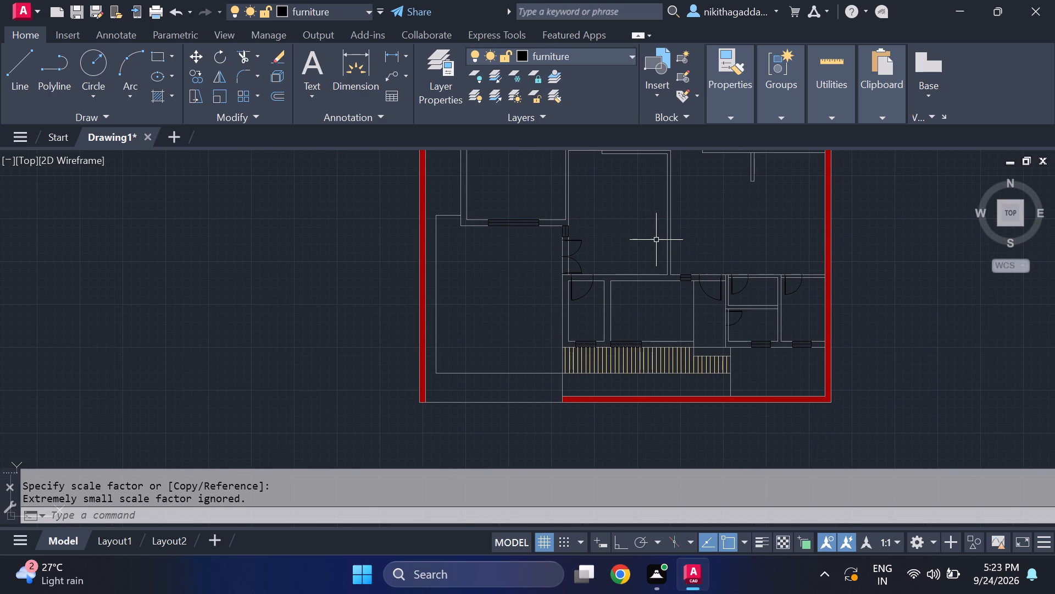
middle_click_drag(651, 243, 619, 274)
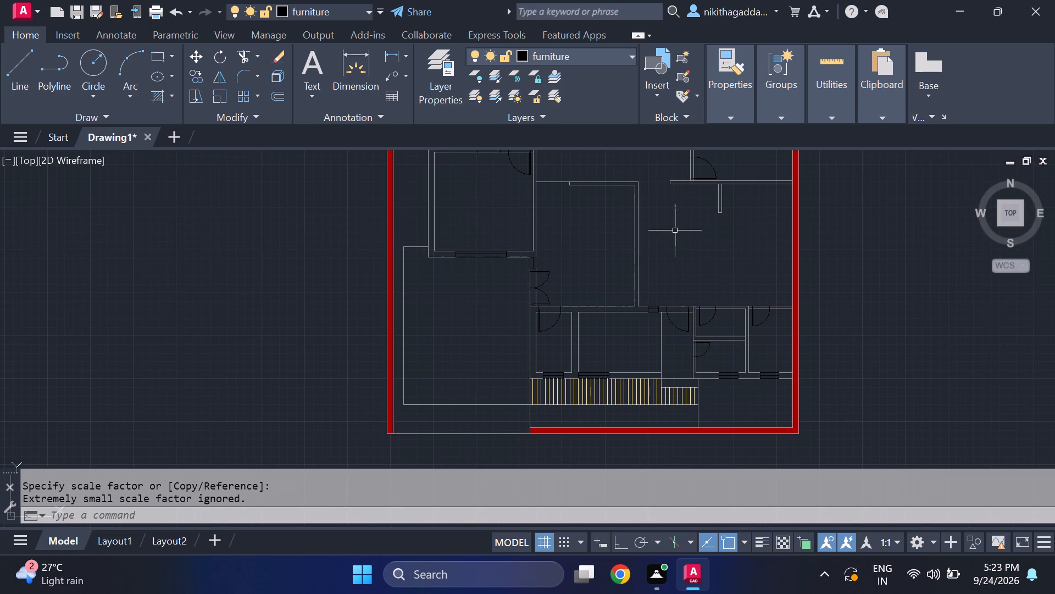
scroll(690, 221, "down", 1)
middle_click_drag(690, 221, 649, 355)
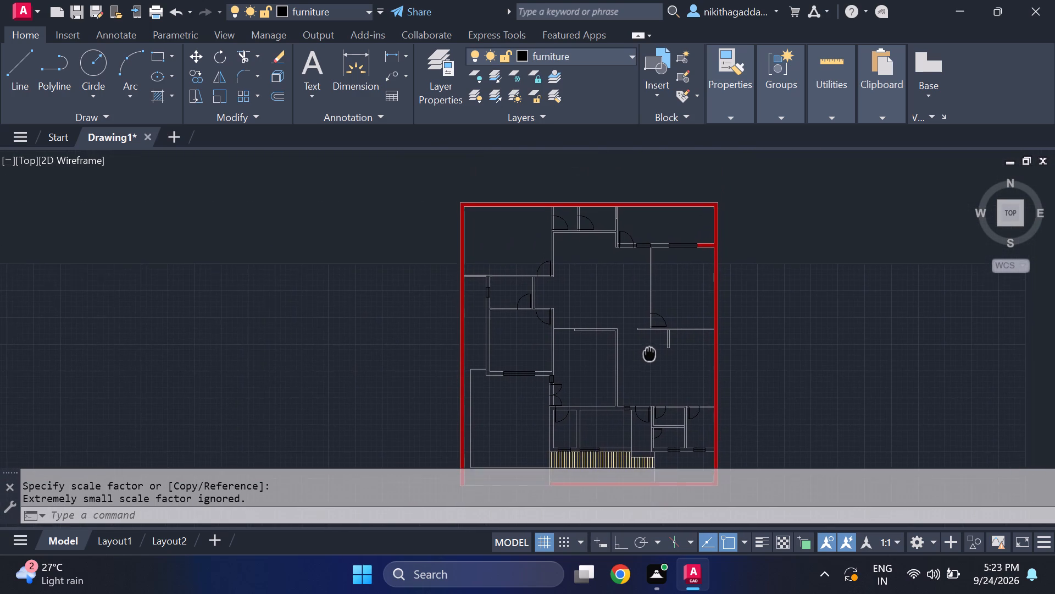
middle_click_drag(649, 355, 649, 367)
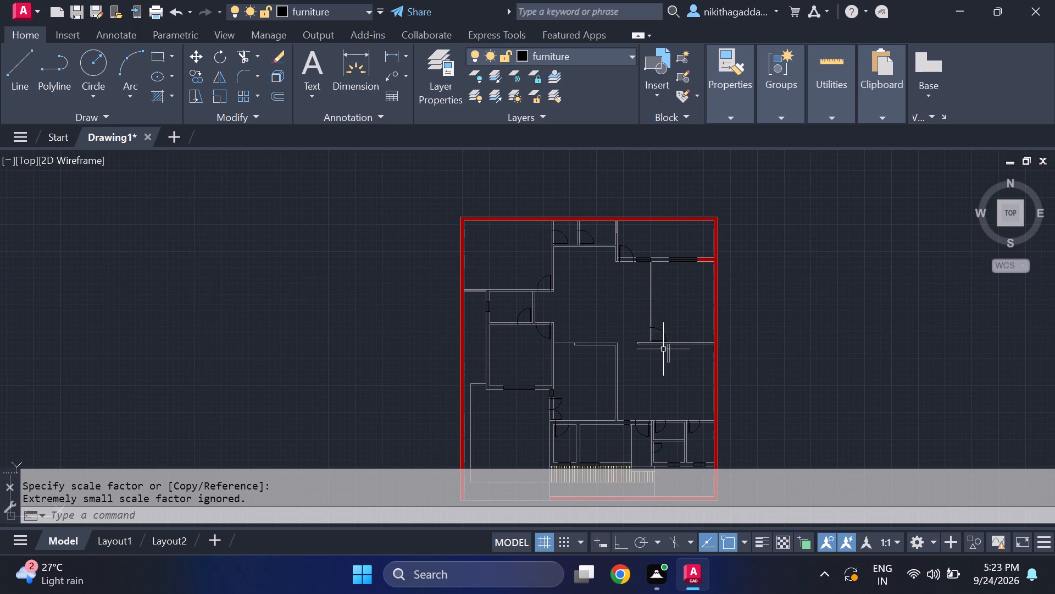
scroll(668, 342, "up", 4)
scroll(682, 323, "down", 3)
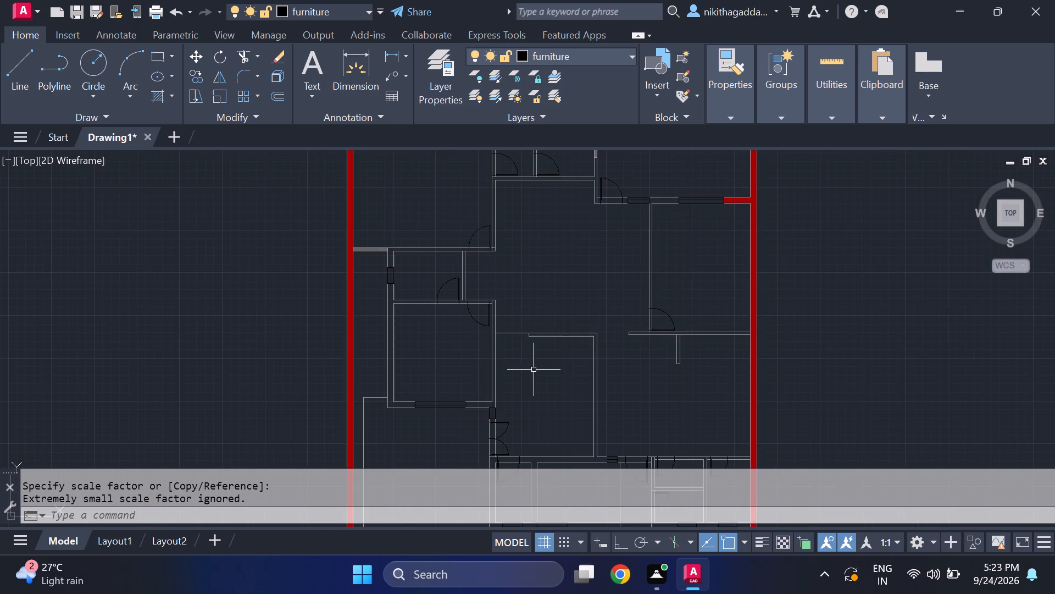
middle_click_drag(565, 329, 678, 424)
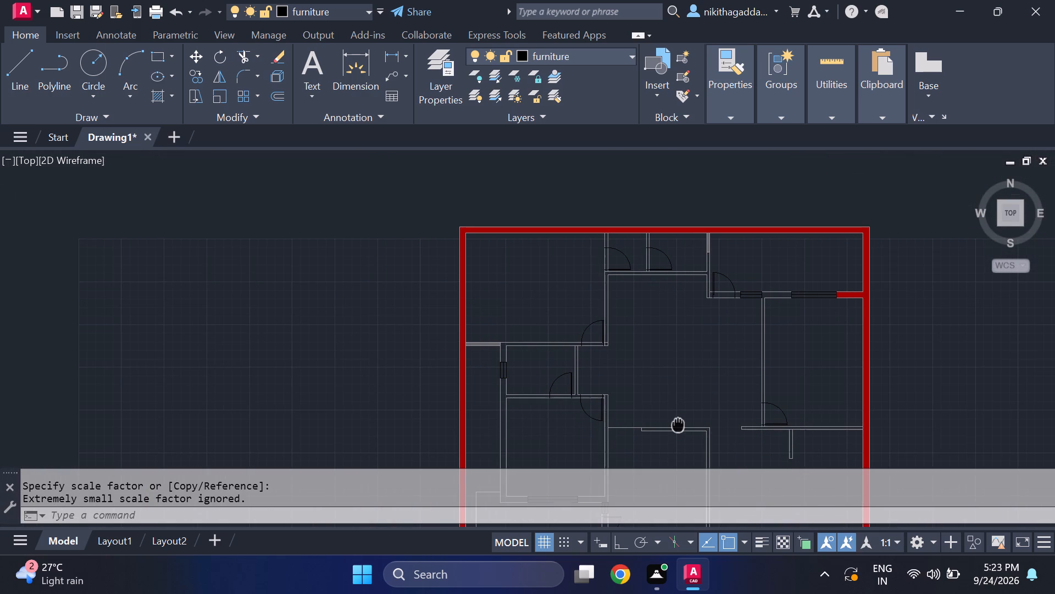
middle_click_drag(678, 424, 664, 300)
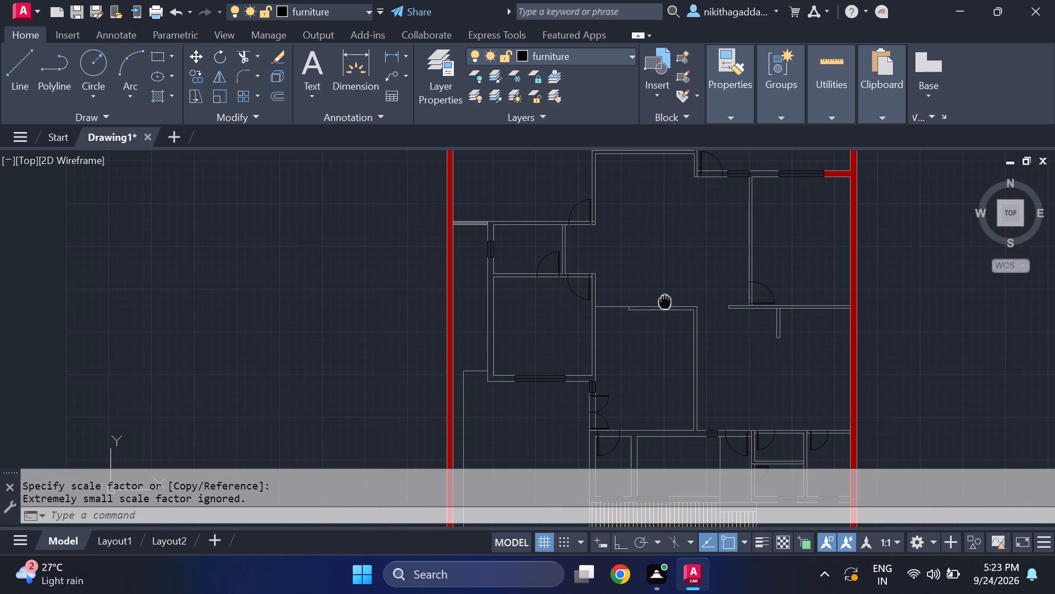
middle_click_drag(664, 300, 632, 296)
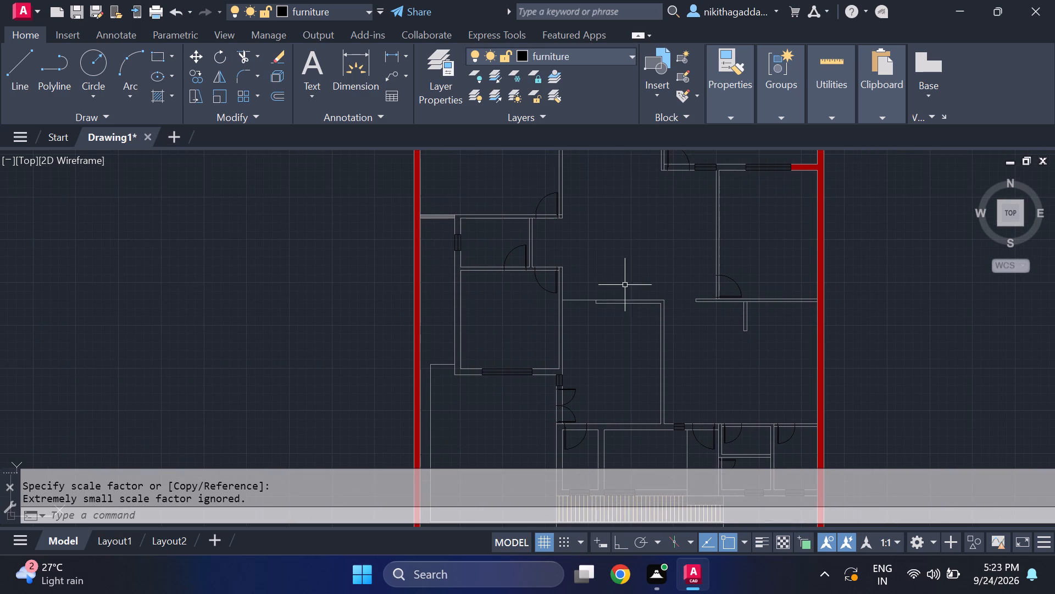
middle_click(625, 285)
middle_click_drag(673, 380, 622, 310)
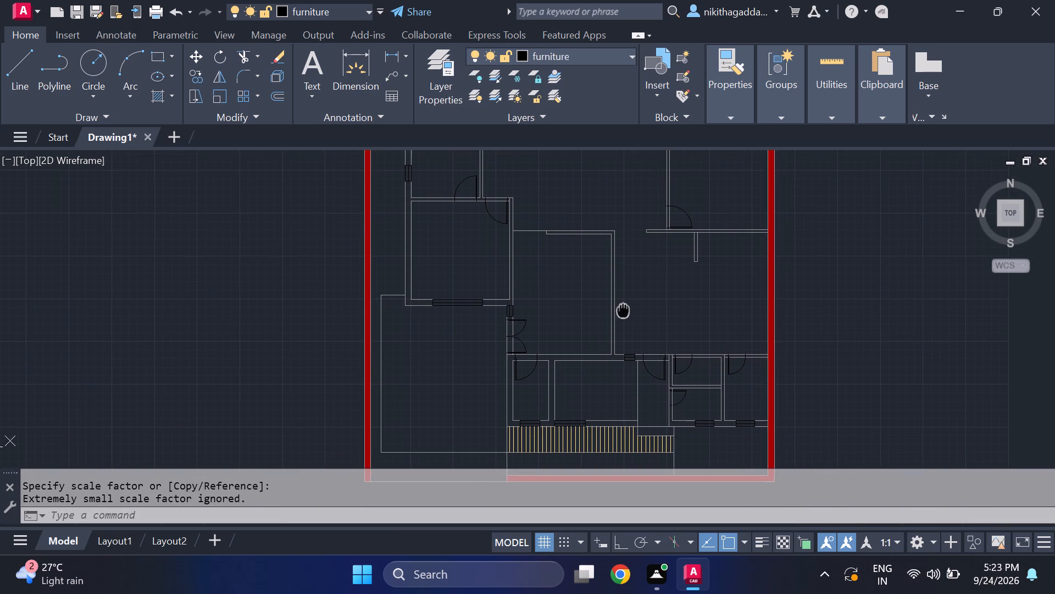
middle_click_drag(622, 310, 462, 274)
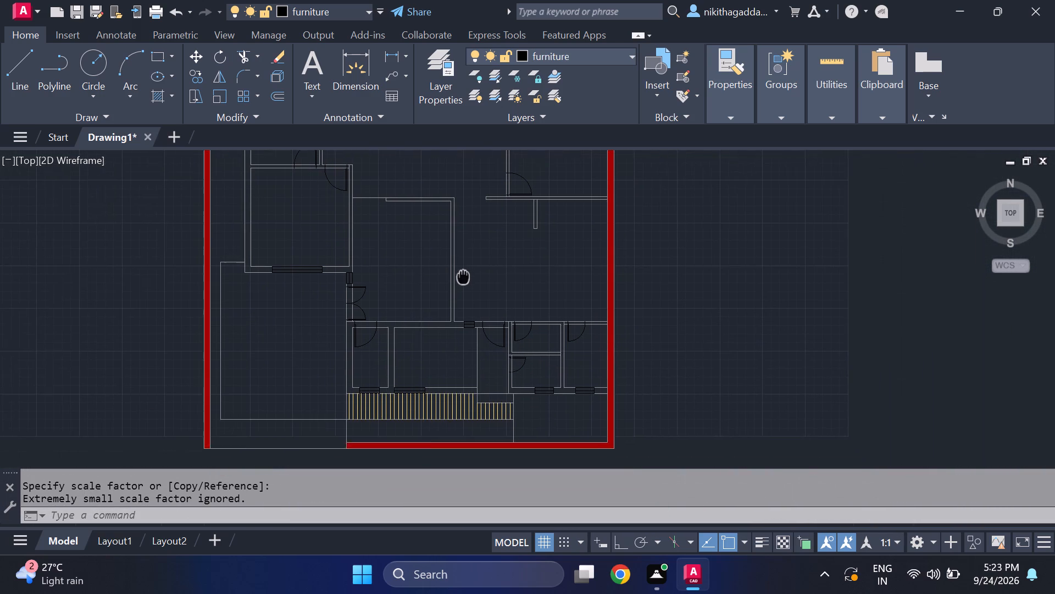
middle_click_drag(462, 274, 484, 355)
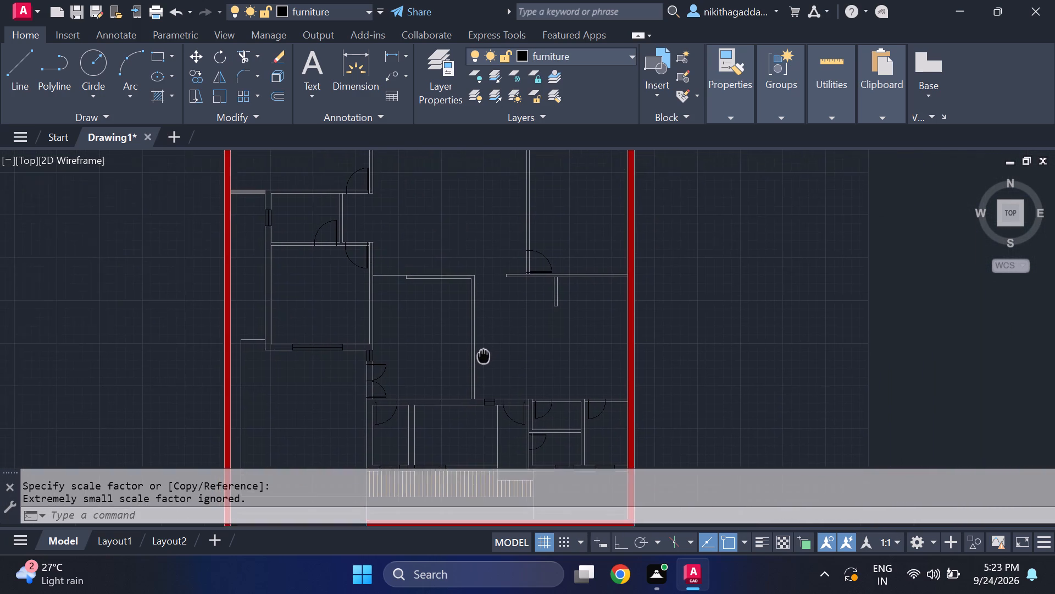
middle_click_drag(484, 355, 505, 387)
middle_click_drag(482, 276, 512, 350)
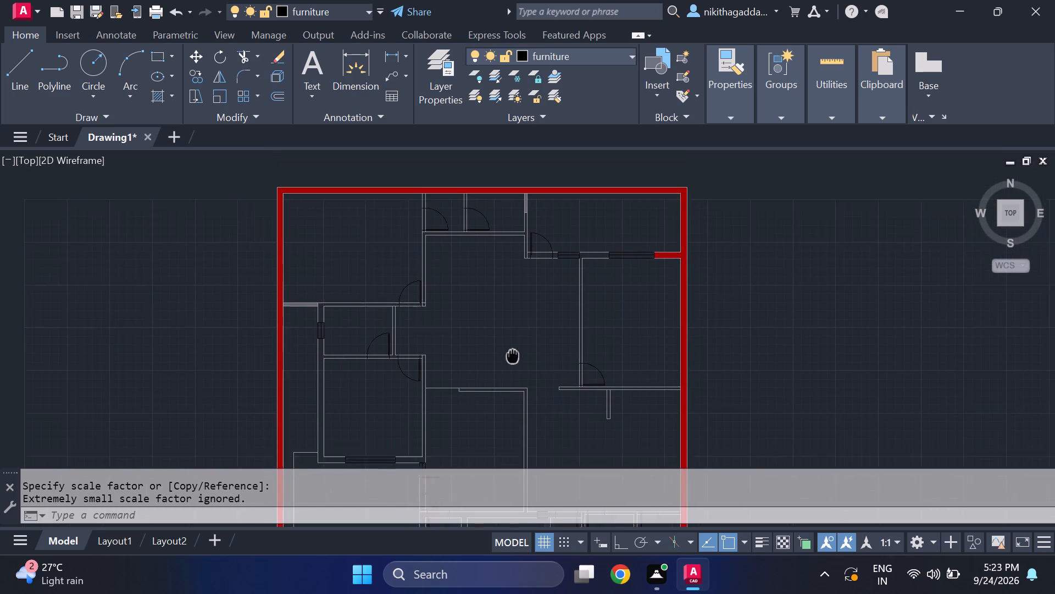
middle_click_drag(512, 350, 508, 333)
Trim the upper wall line across the door opening of the upper-right room, including the short piece inside the door leaf.
type("tr")
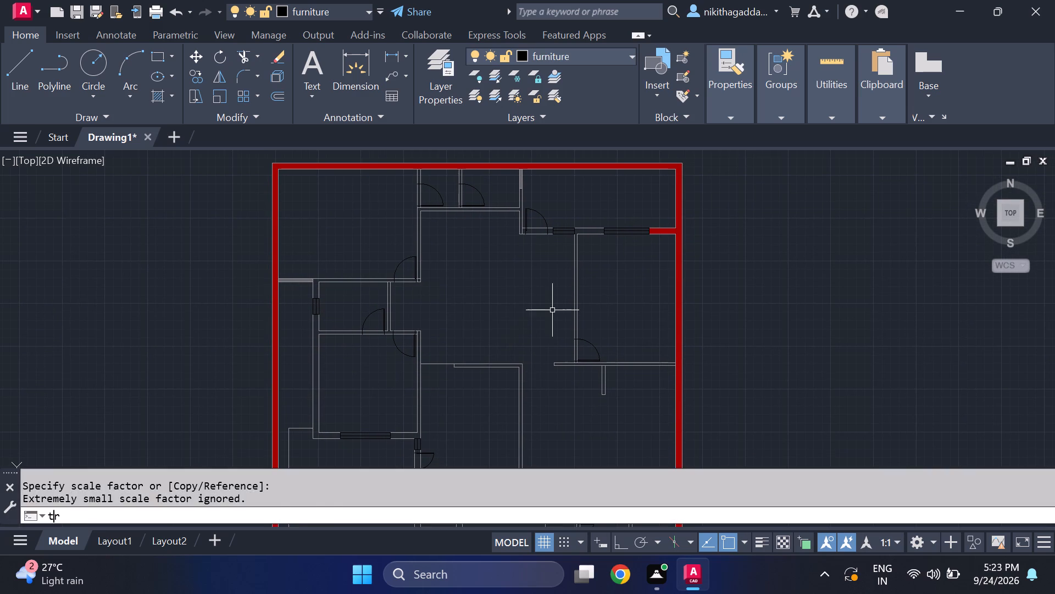
key("Return")
scroll(573, 255, "up", 3)
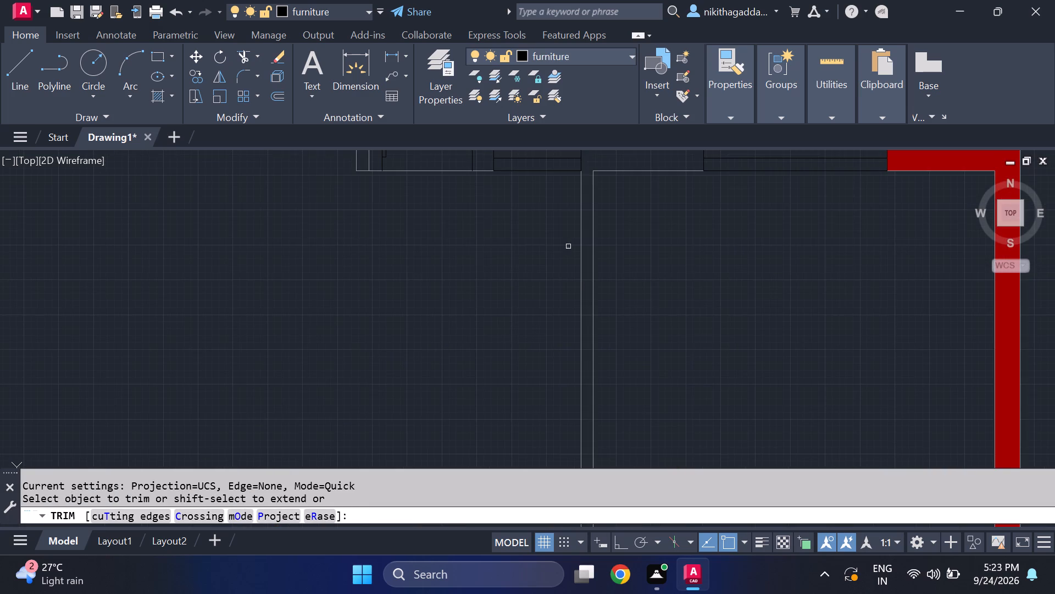
middle_click_drag(454, 214, 465, 286)
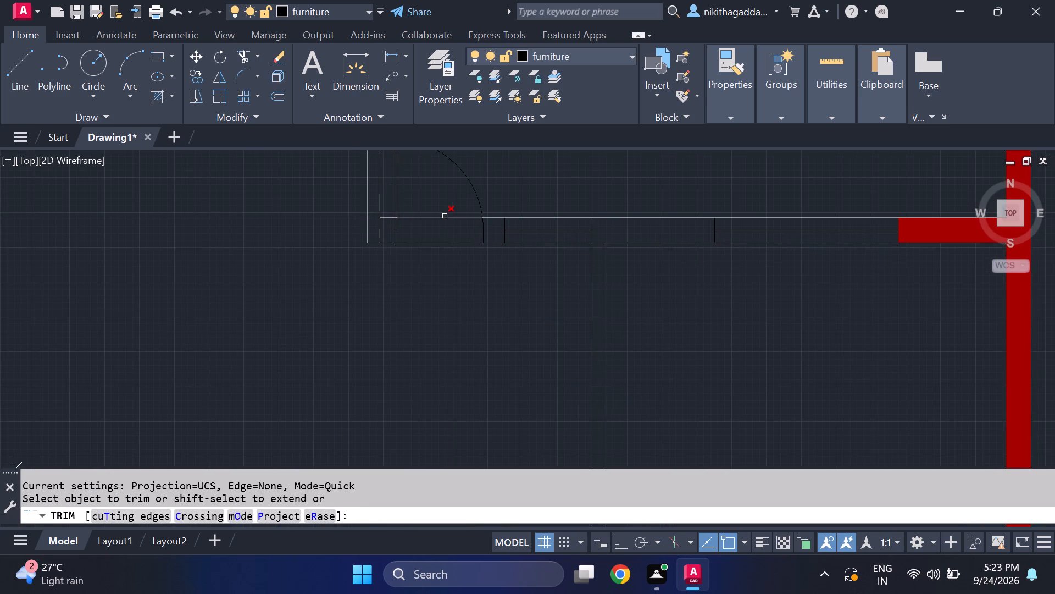
left_click(445, 216)
scroll(414, 238, "down", 3)
scroll(354, 227, "up", 3)
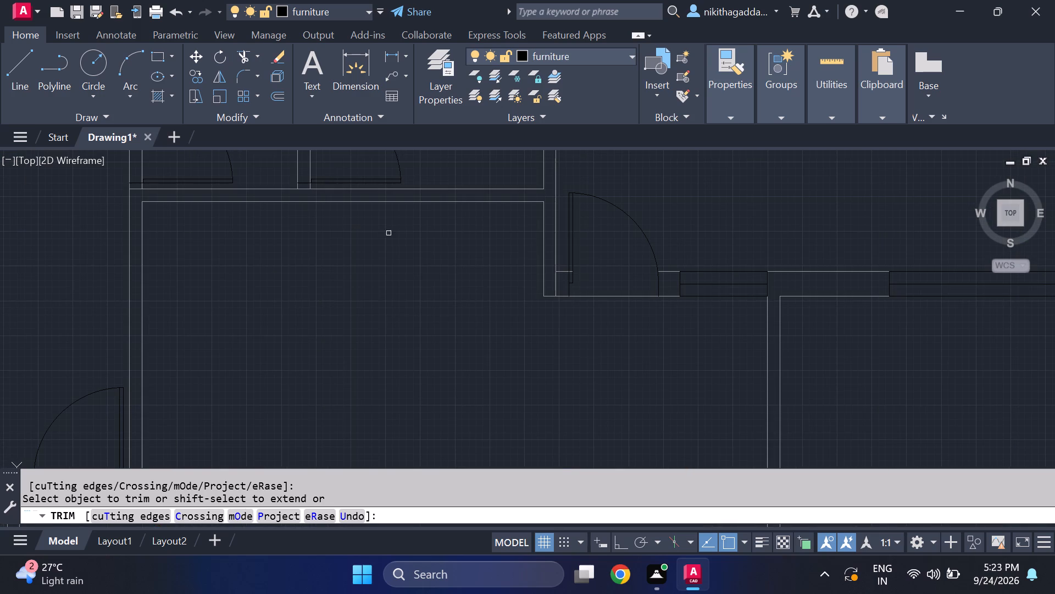
scroll(556, 284, "up", 2)
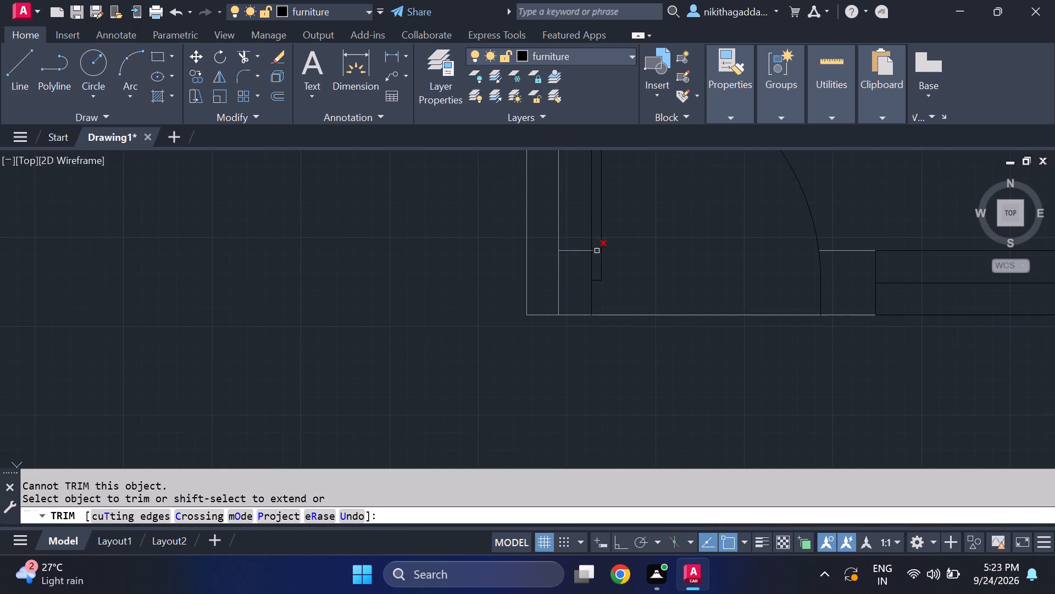
scroll(592, 256, "up", 3)
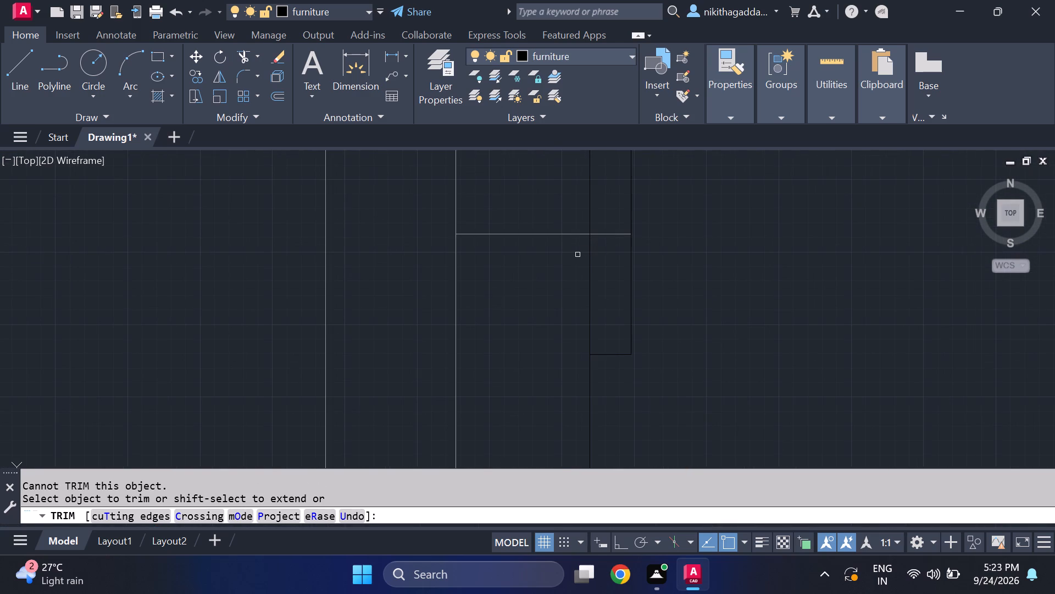
left_click(600, 235)
scroll(631, 278, "down", 4)
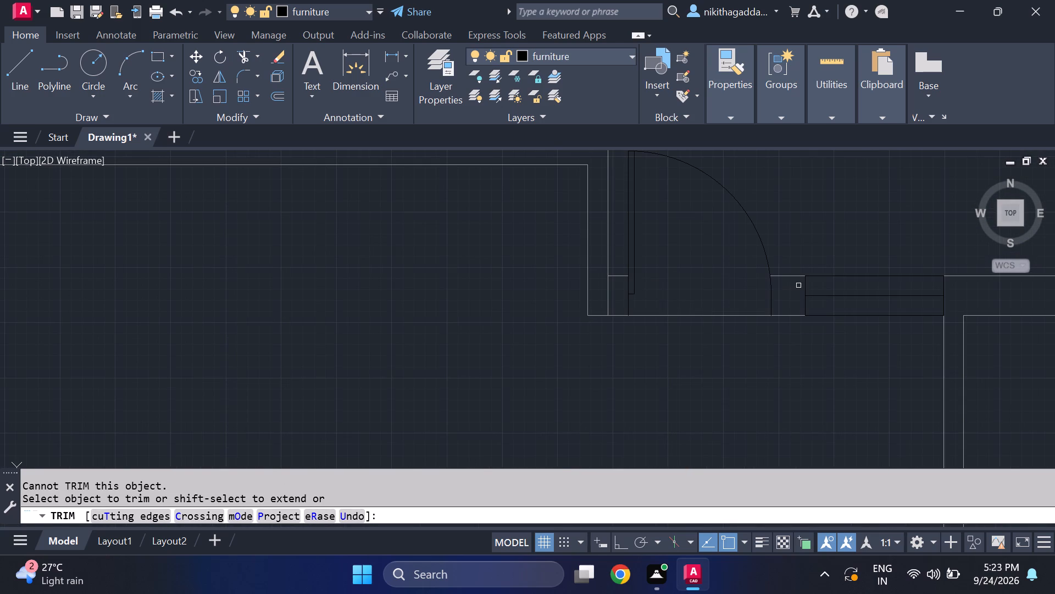
scroll(427, 334, "down", 4)
Trim the inner wall lines crossing the door openings of the two small rooms along the plan's top wall.
scroll(406, 295, "up", 3)
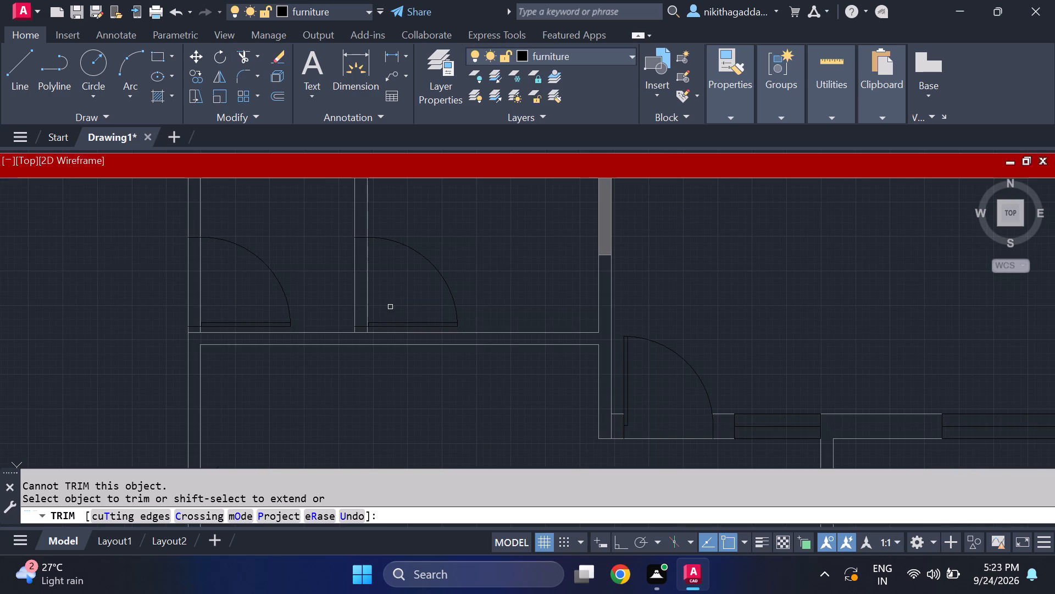
scroll(362, 336, "up", 3)
scroll(370, 290, "down", 3)
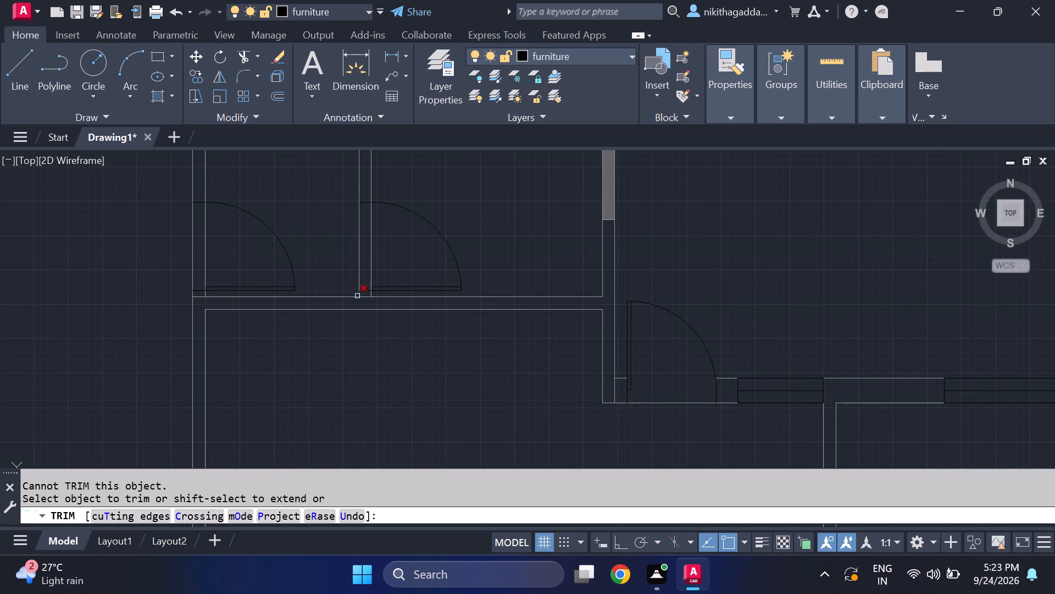
left_click(372, 262)
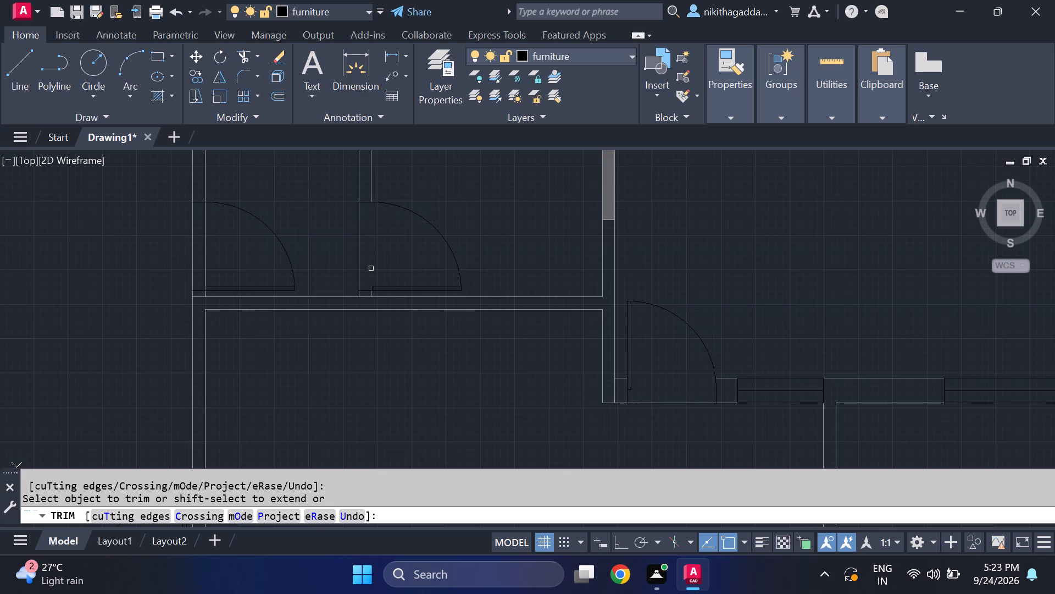
left_click(206, 267)
scroll(298, 268, "down", 1)
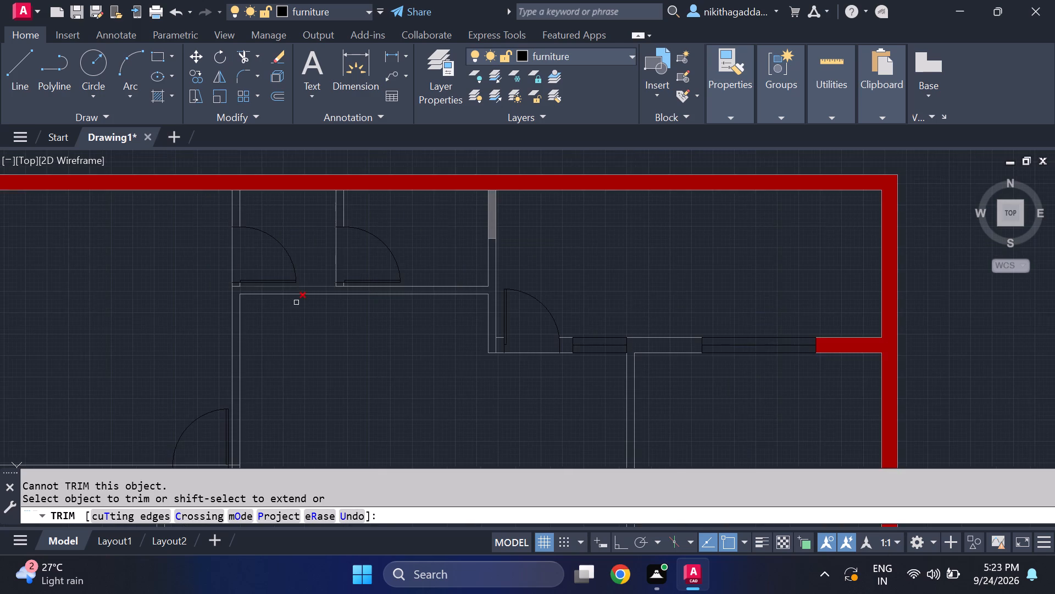
Trim the upper wall line across the door opening at the bottom wall of the upper-left room.
scroll(306, 335, "down", 3)
middle_click_drag(373, 393, 399, 287)
scroll(313, 299, "up", 3)
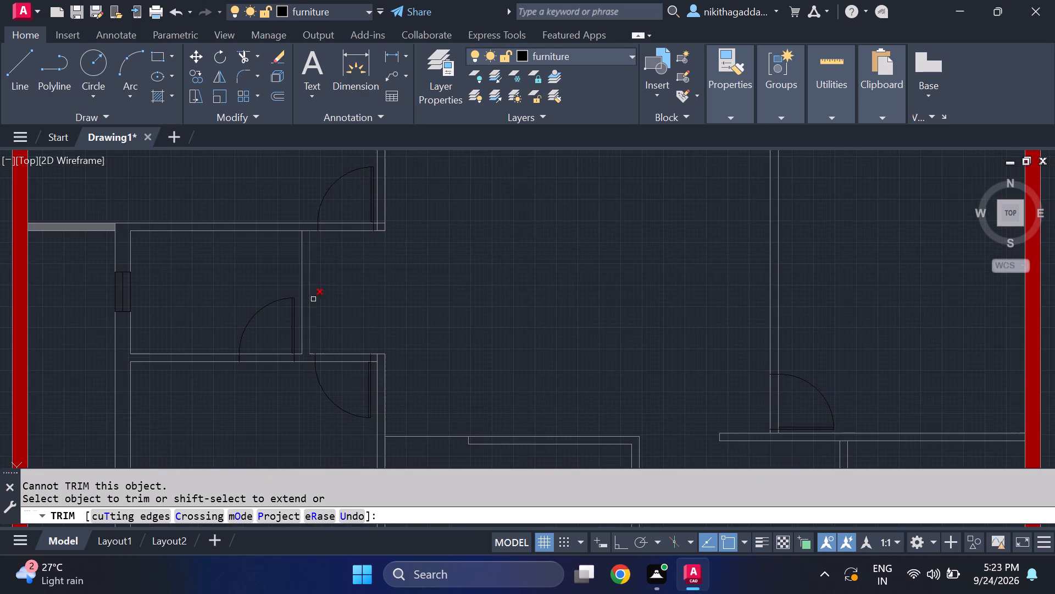
left_click(342, 224)
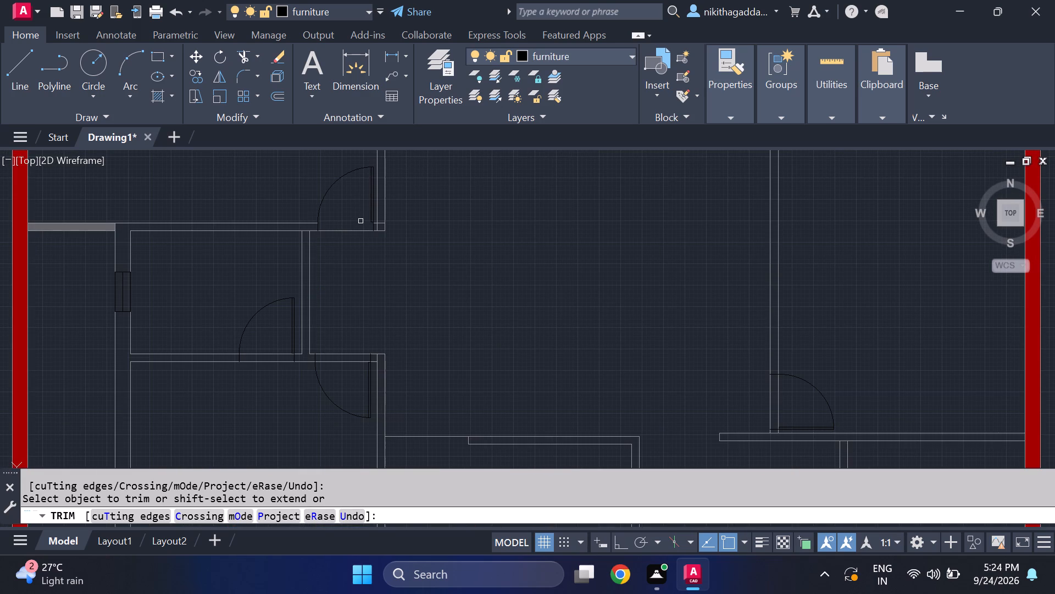
scroll(378, 228, "up", 3)
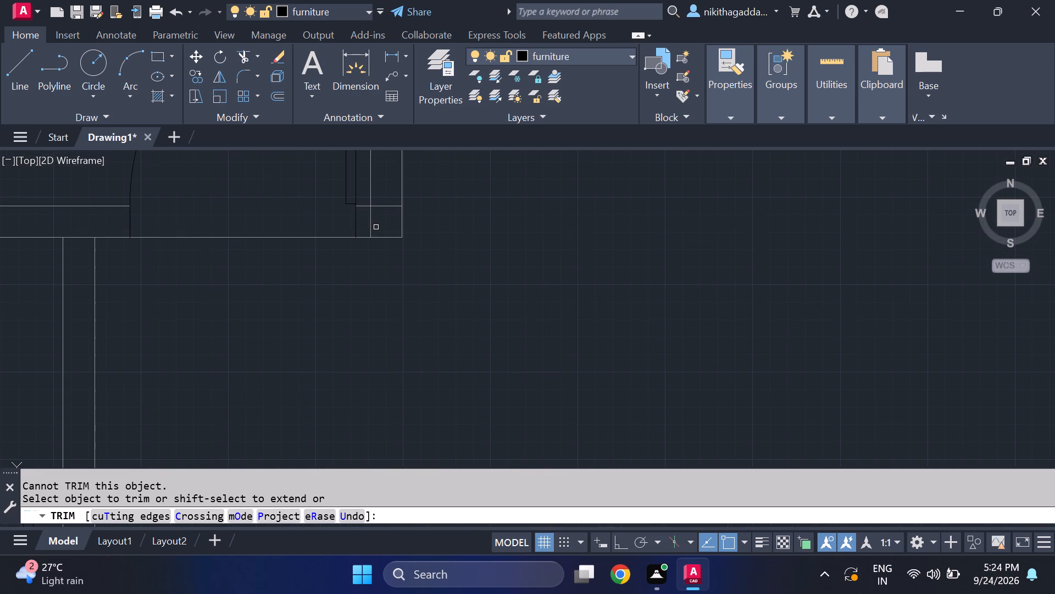
scroll(372, 238, "down", 4)
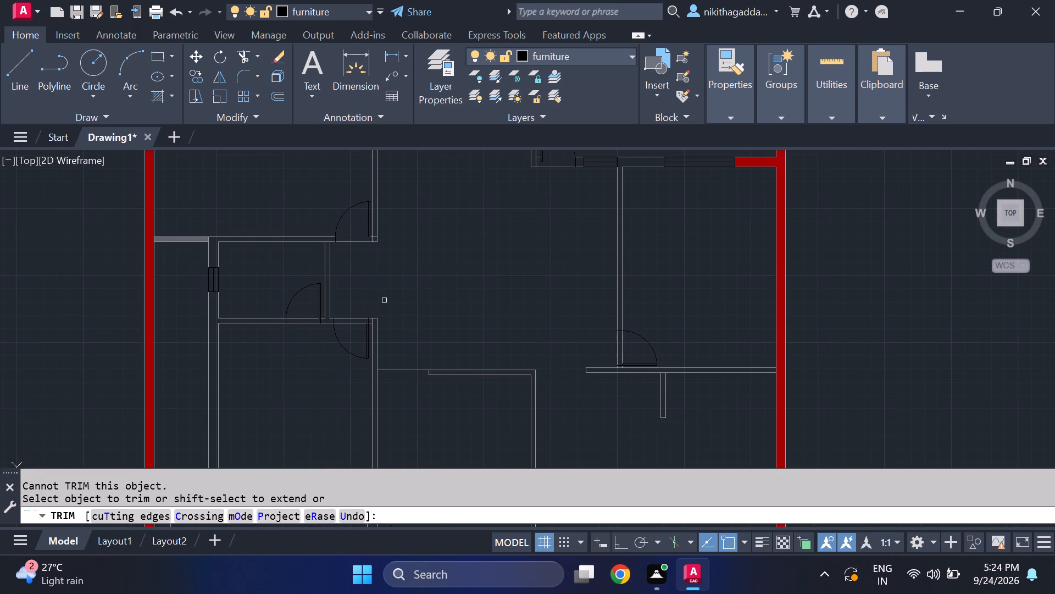
scroll(378, 283, "down", 2)
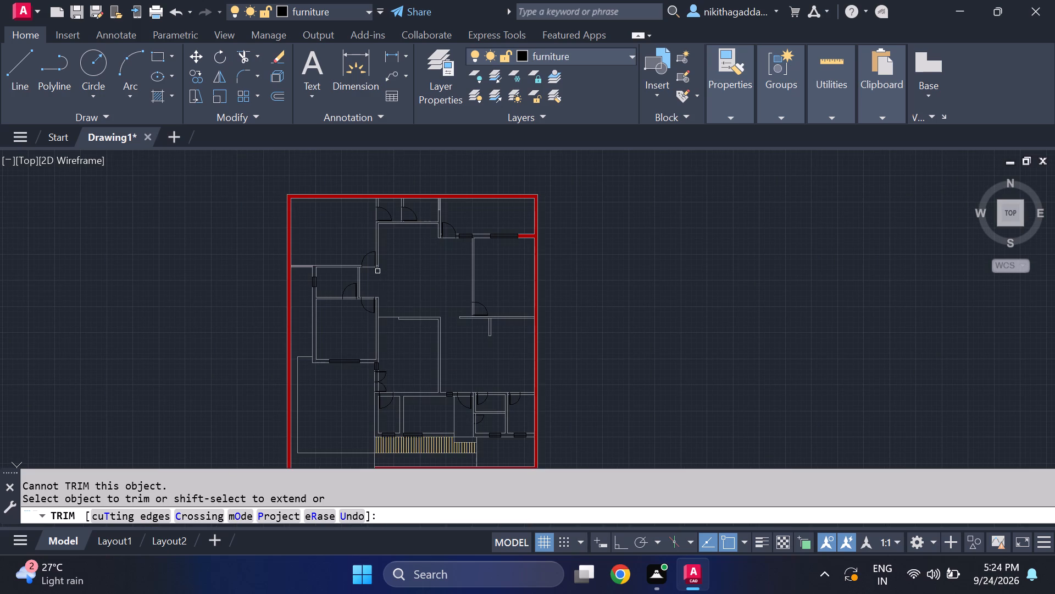
middle_click_drag(390, 293, 457, 229)
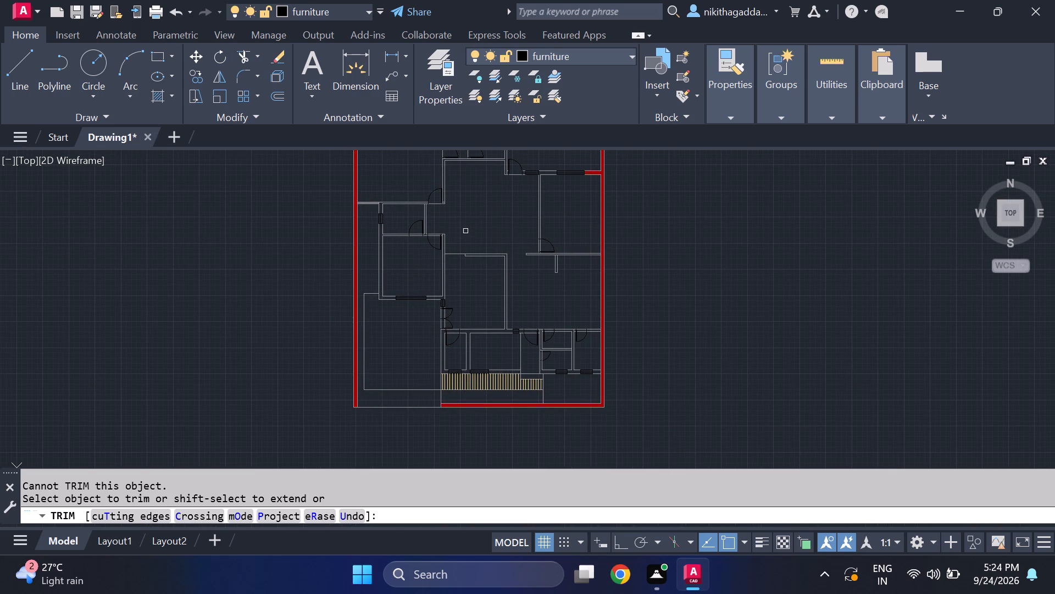
key("Escape")
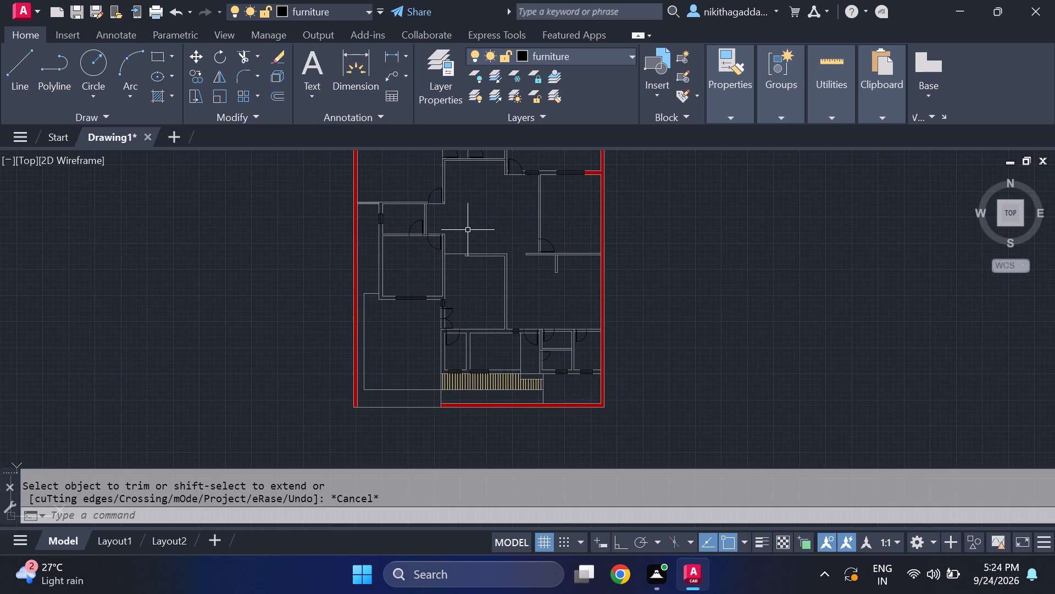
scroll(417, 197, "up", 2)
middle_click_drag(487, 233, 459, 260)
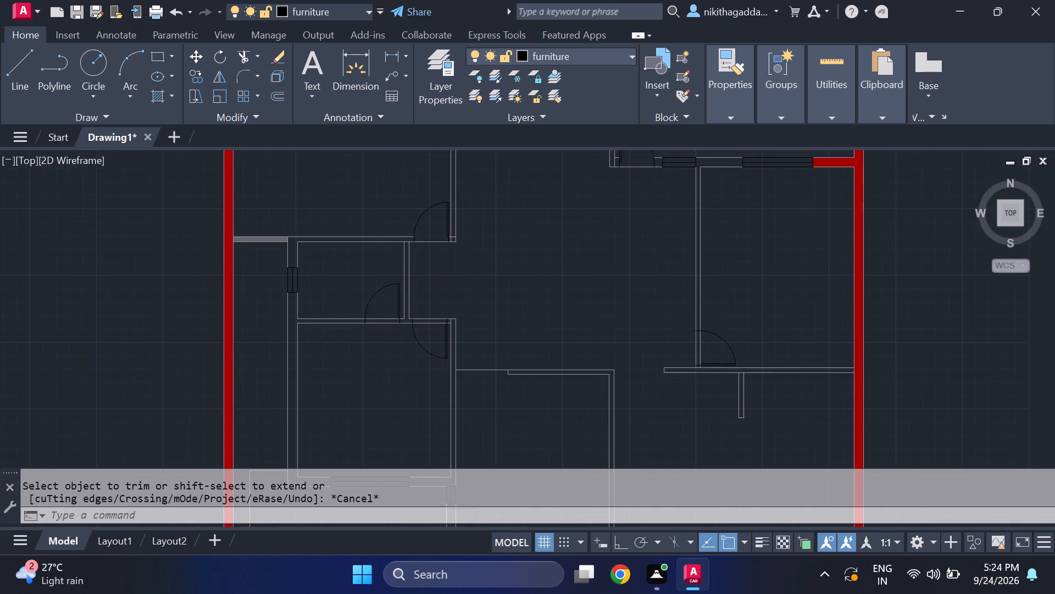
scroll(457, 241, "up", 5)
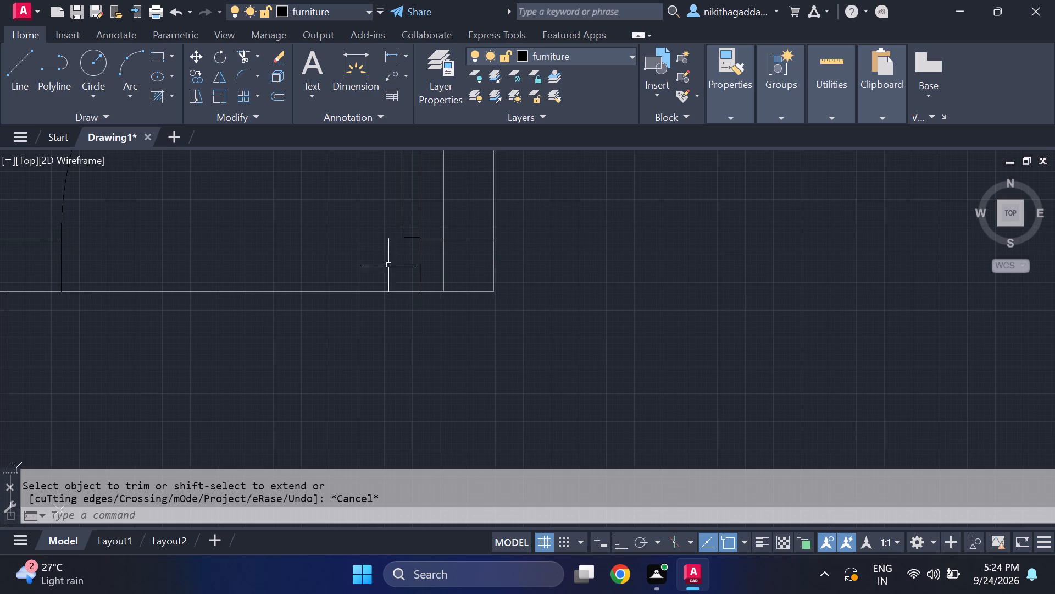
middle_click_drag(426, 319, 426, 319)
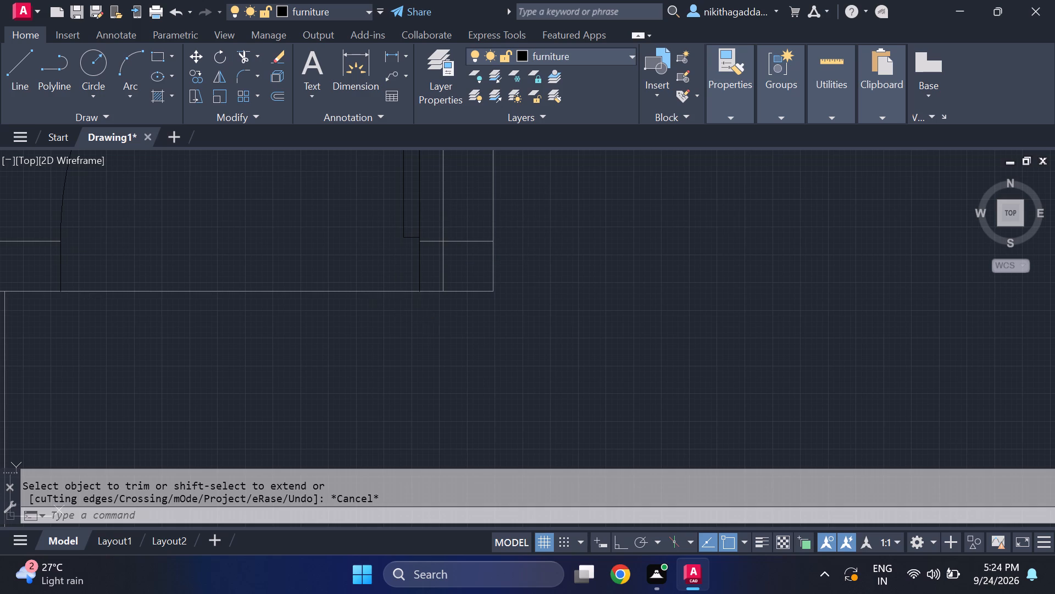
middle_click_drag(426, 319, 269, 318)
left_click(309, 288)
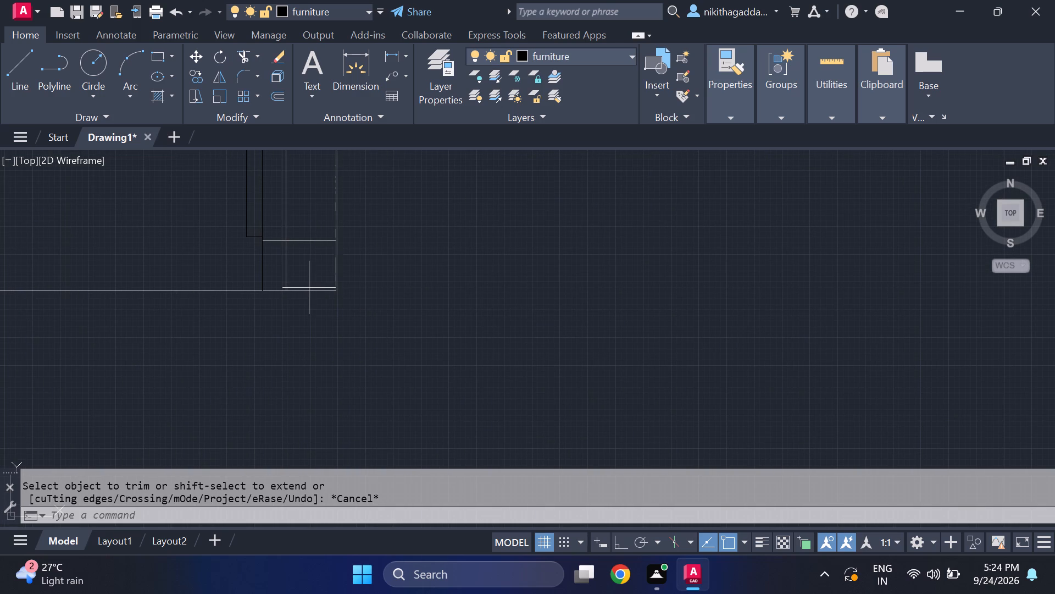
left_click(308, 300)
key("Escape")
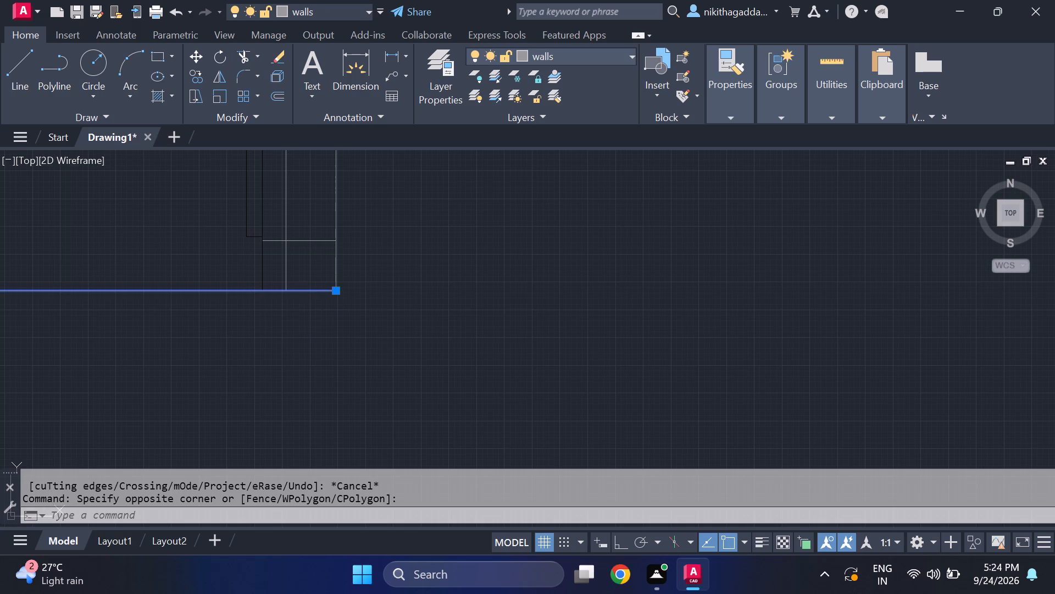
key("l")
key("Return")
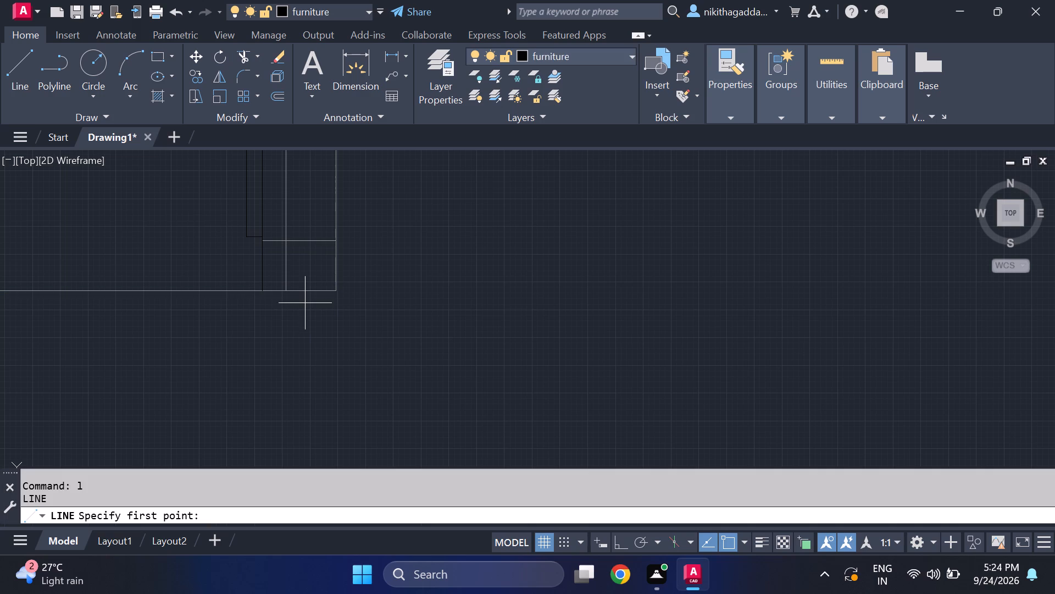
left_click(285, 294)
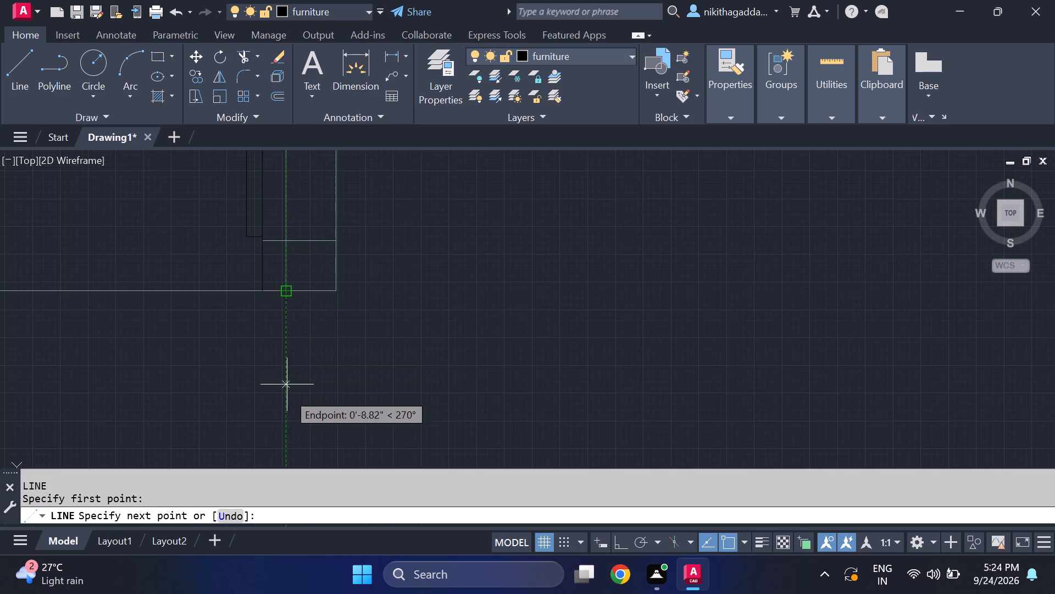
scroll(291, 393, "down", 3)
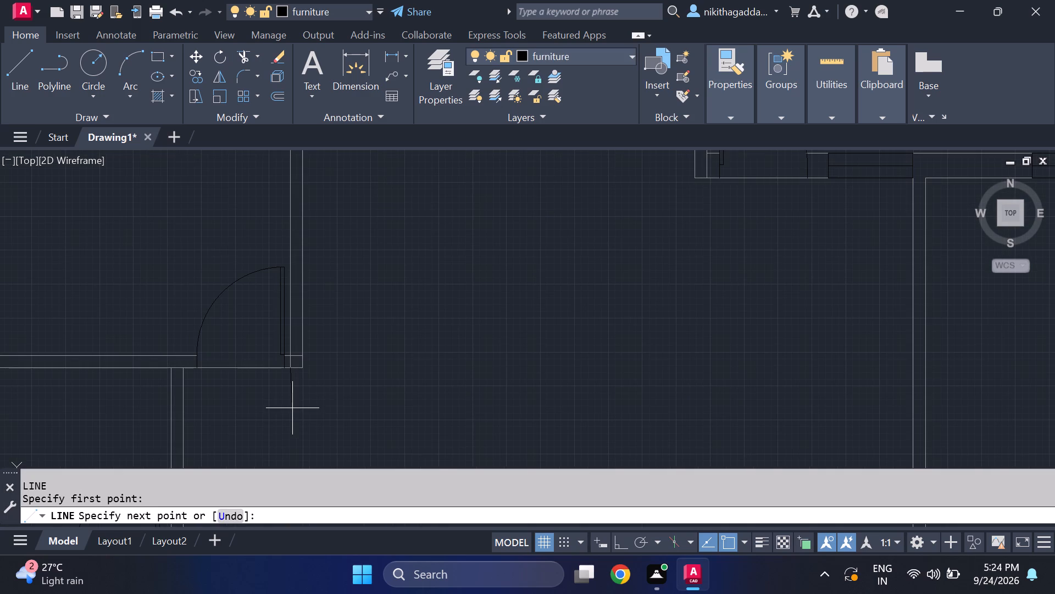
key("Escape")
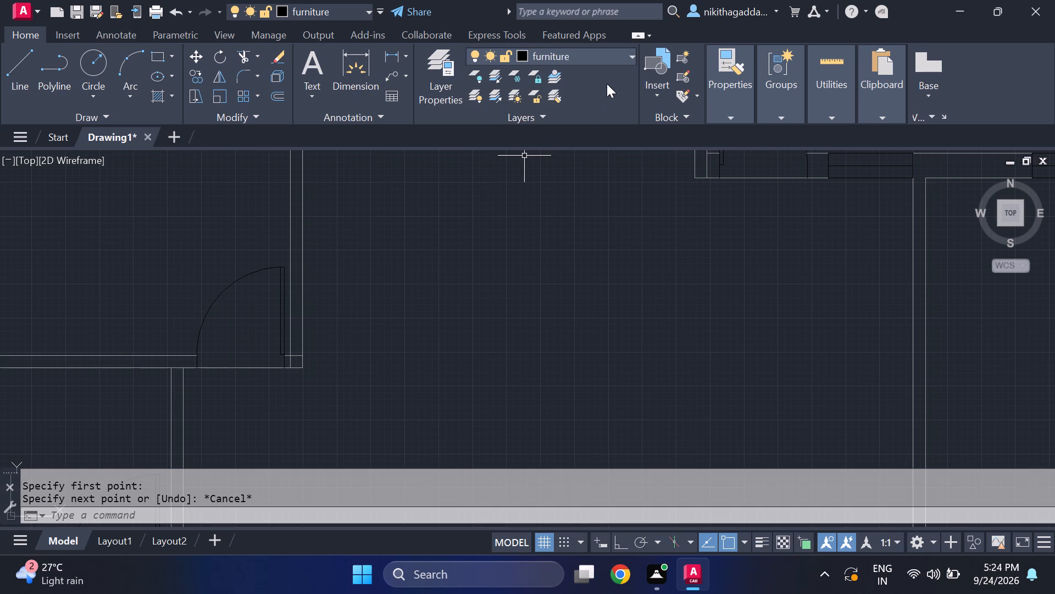
Make the walls layer current and draw a closed-end wall stub extending the double wall about 1 foot below the upper-left room's lower-right corner.
left_click(612, 65)
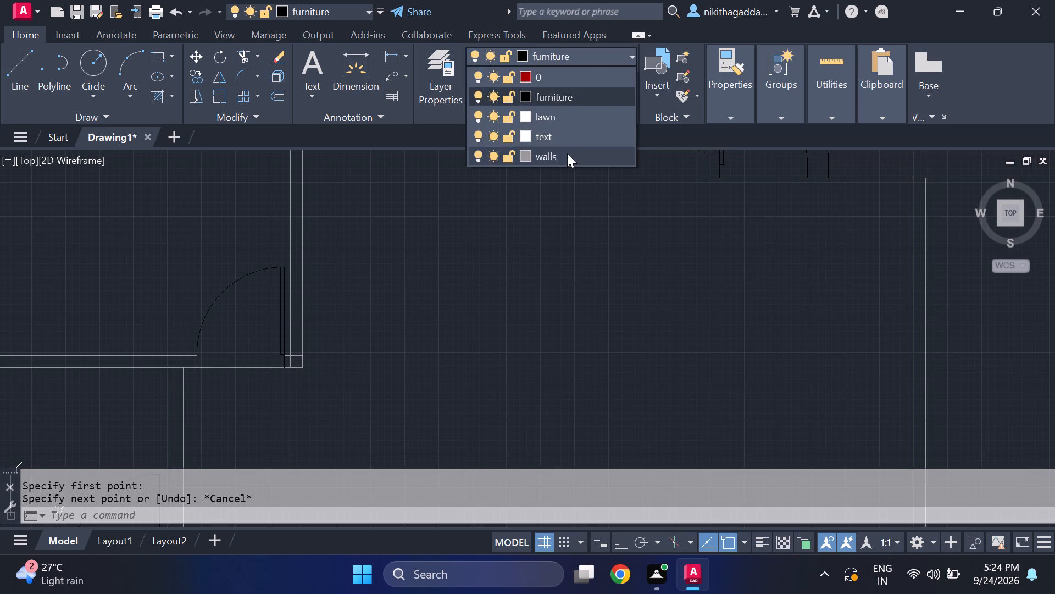
left_click(567, 153)
key("l")
key("Return")
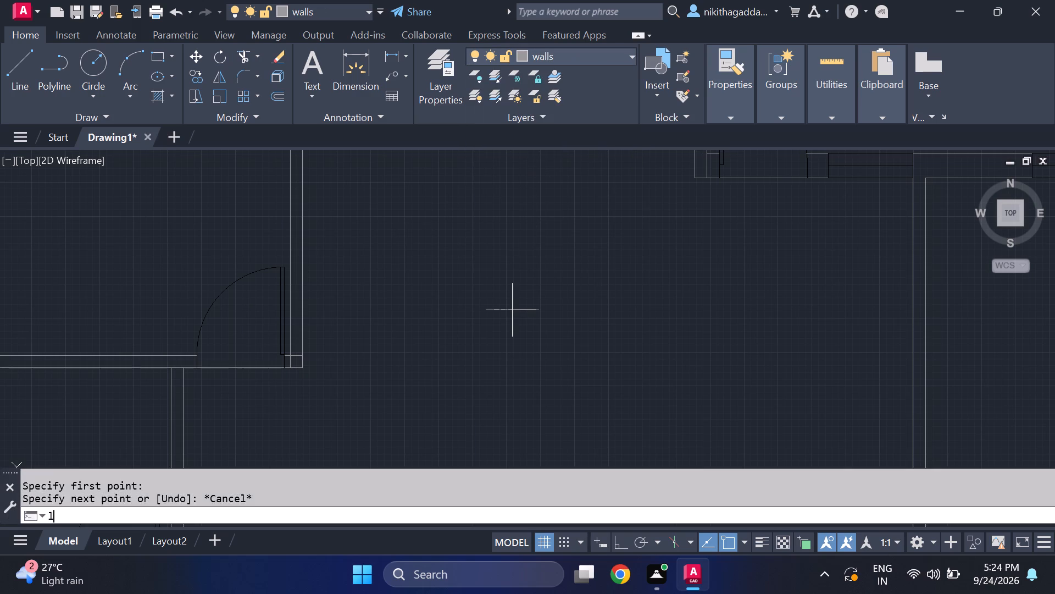
middle_click_drag(356, 381, 379, 301)
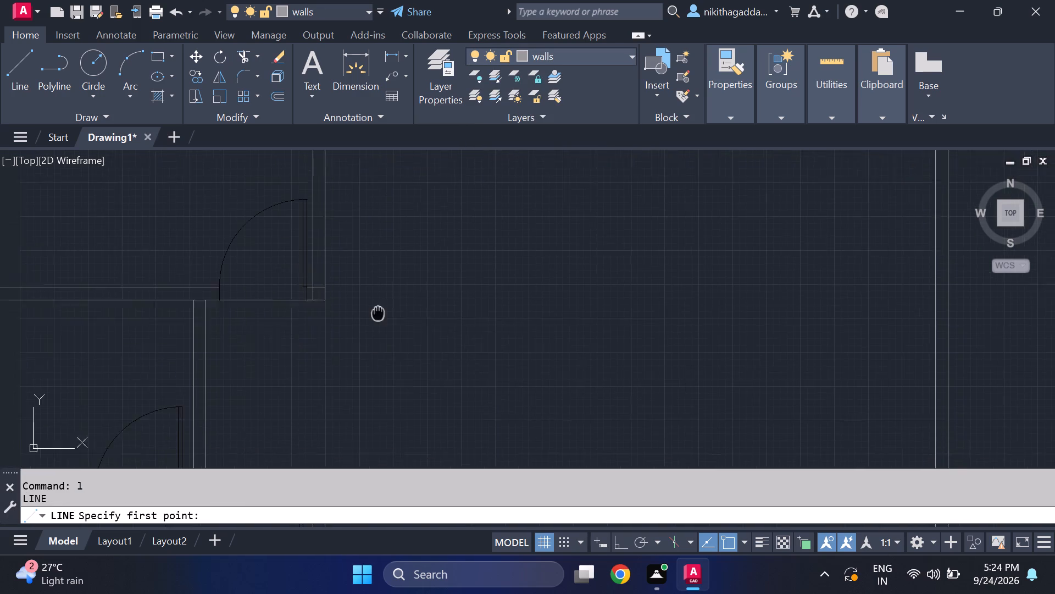
middle_click_drag(379, 301, 382, 299)
left_click(318, 289)
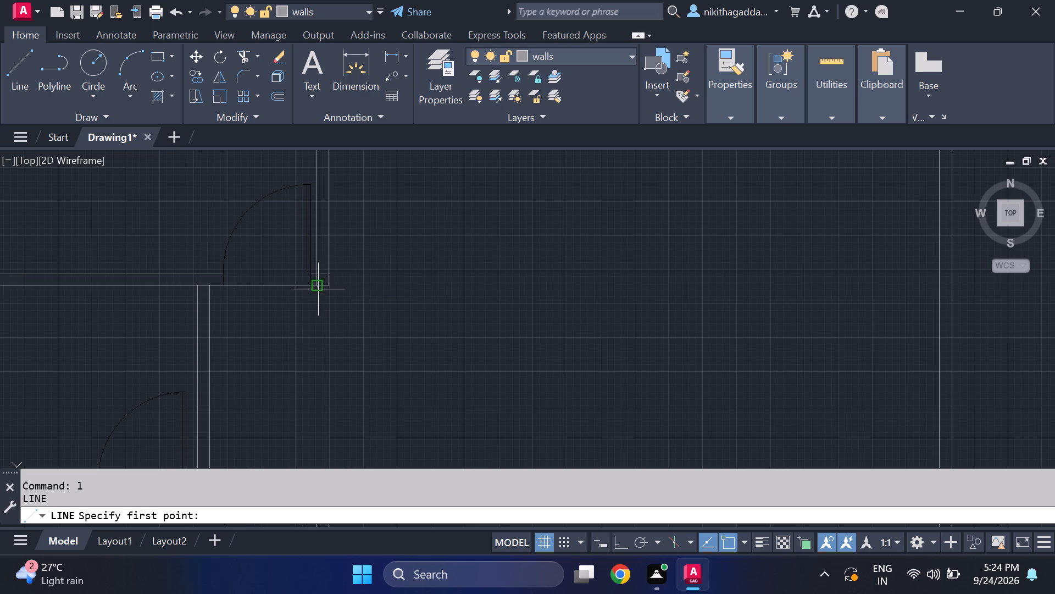
left_click(320, 320)
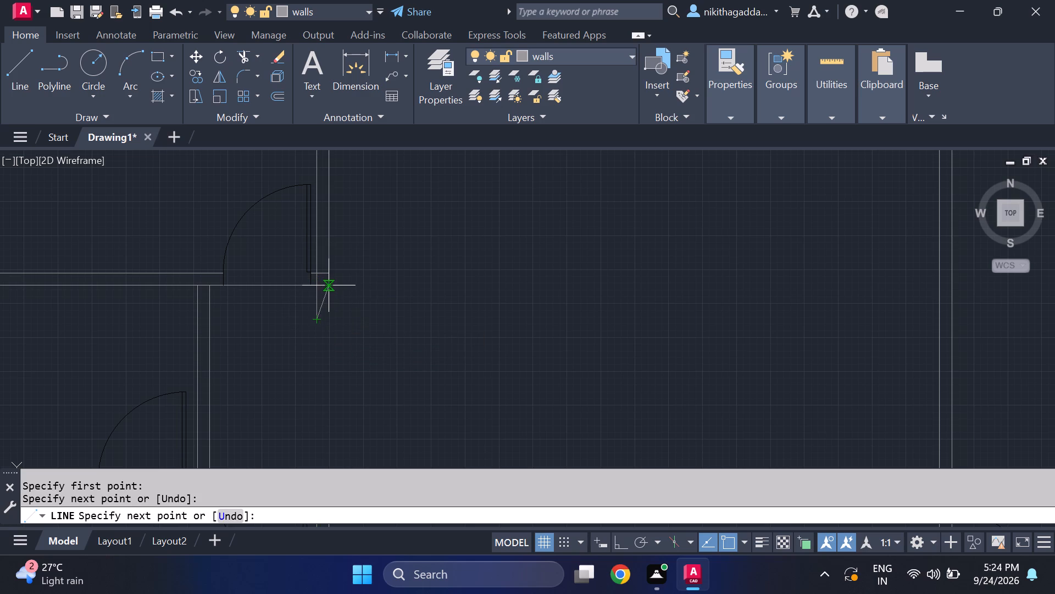
left_click(329, 321)
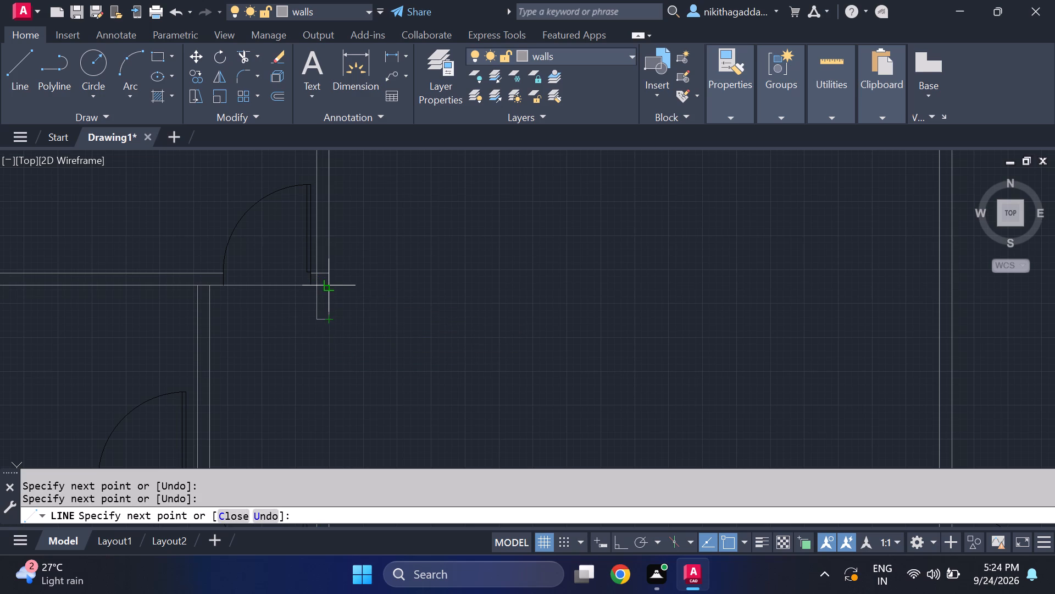
left_click(333, 287)
key("Escape")
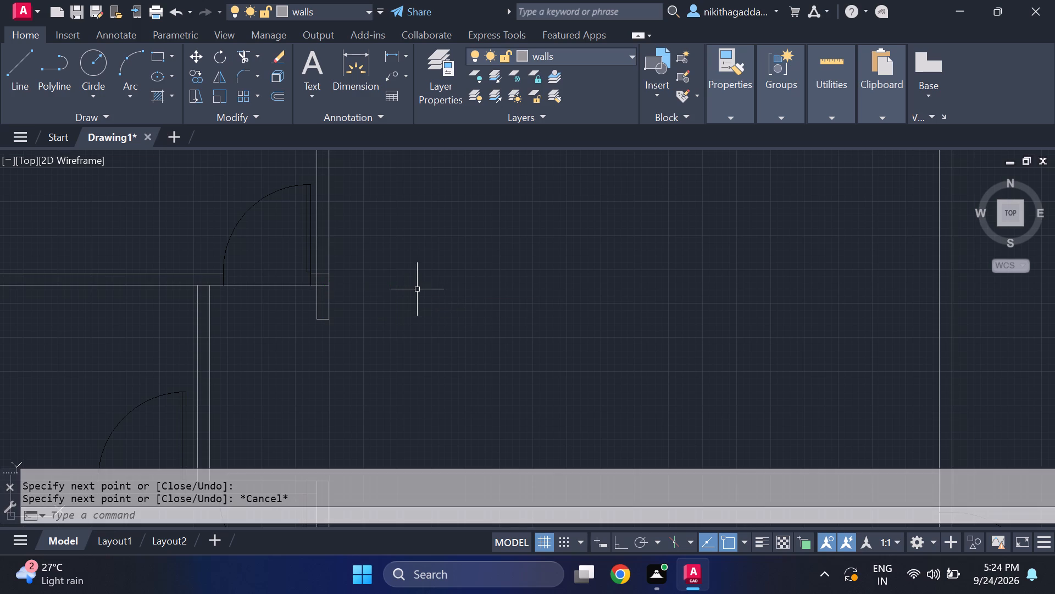
Trim the two horizontal line pieces crossing inside the vertical wall where the new wall stub meets the upper-left room's corner.
scroll(370, 302, "up", 1)
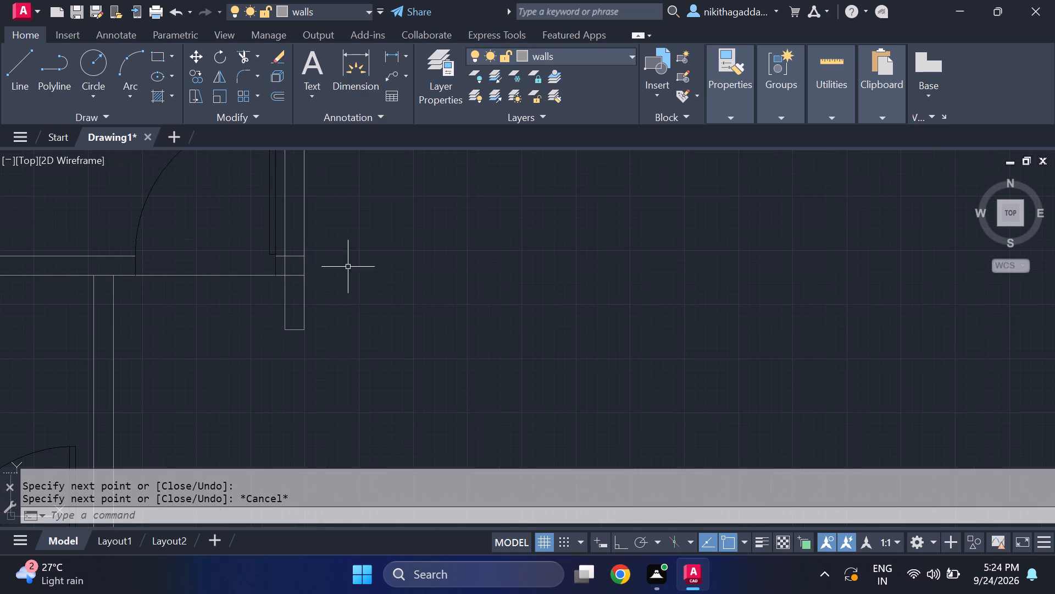
scroll(296, 256, "up", 2)
type("tr")
key("Return")
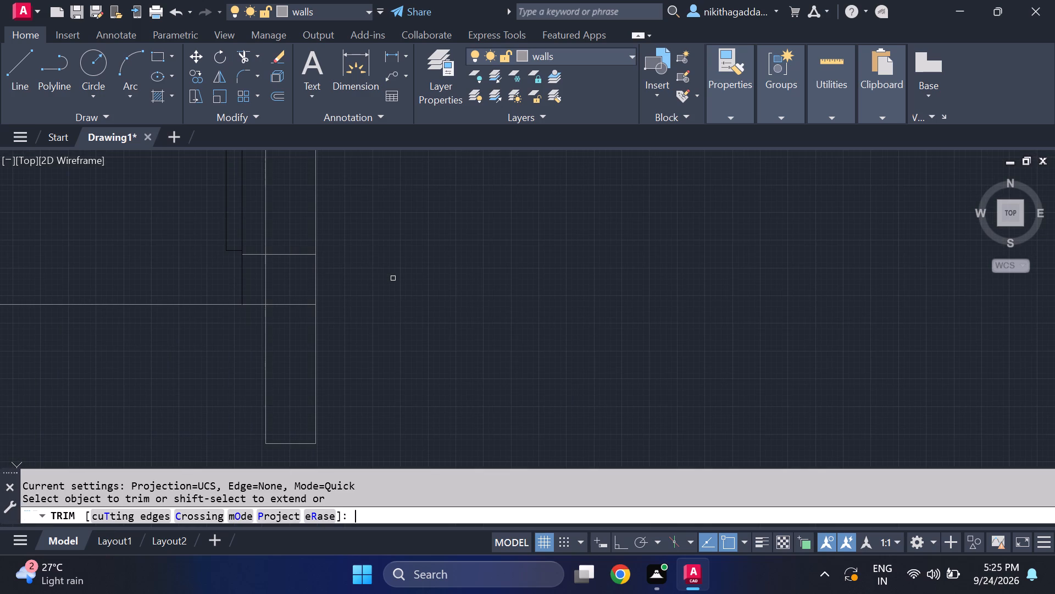
left_click(292, 304)
left_click(294, 255)
scroll(325, 309, "down", 5)
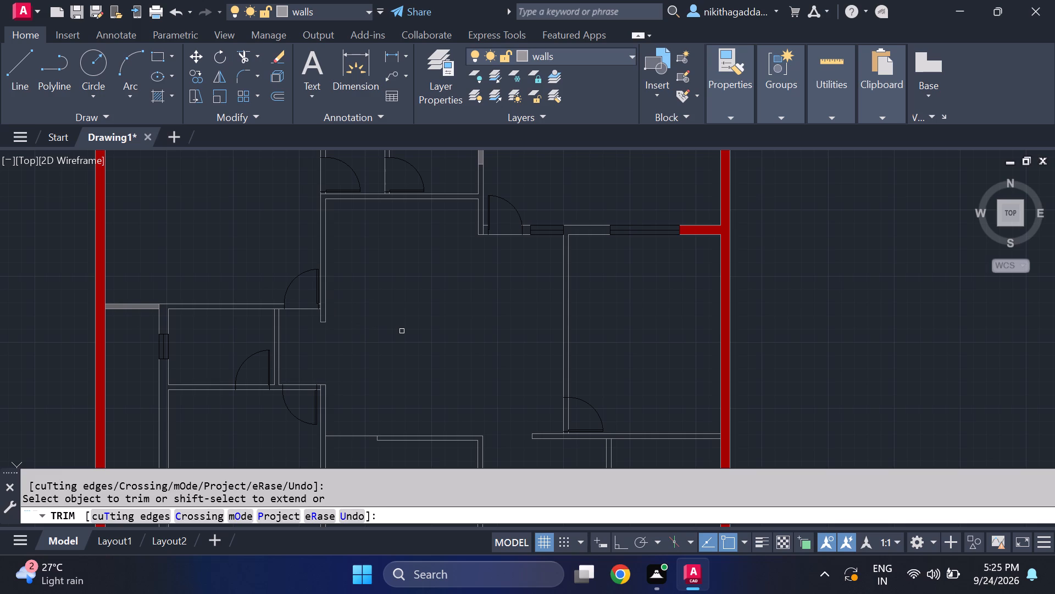
key("Escape")
Examine the floor plan from the new wall stub down to the double door and the doors of the bottom row of rooms.
key("grave")
scroll(377, 321, "down", 2)
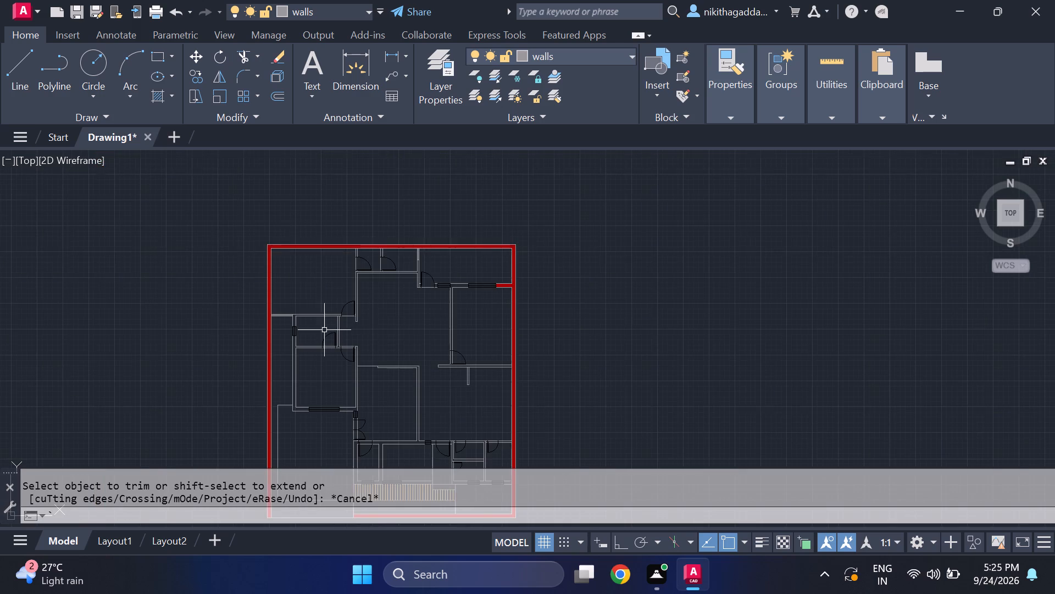
scroll(324, 330, "up", 2)
scroll(396, 296, "up", 2)
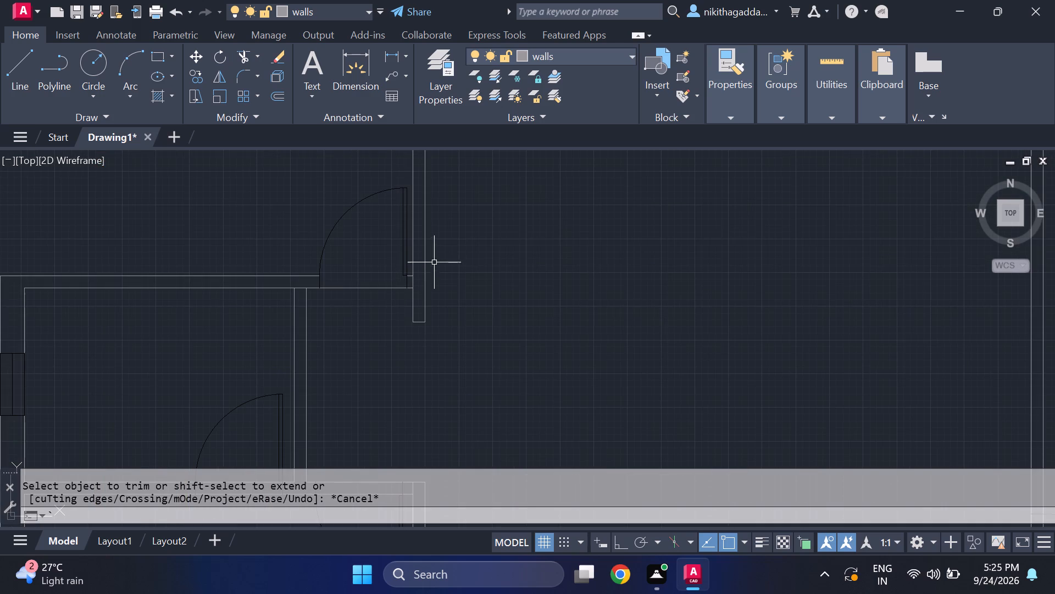
scroll(394, 280, "up", 2)
scroll(471, 299, "down", 3)
middle_click_drag(532, 320, 504, 306)
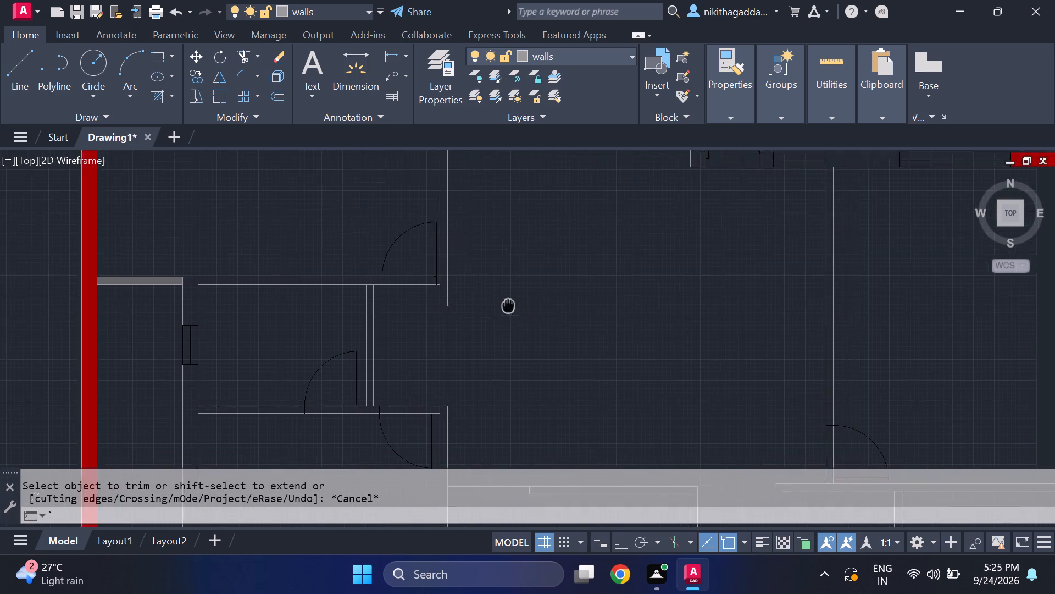
middle_click_drag(504, 306, 365, 274)
scroll(377, 299, "down", 2)
middle_click_drag(412, 289, 293, 245)
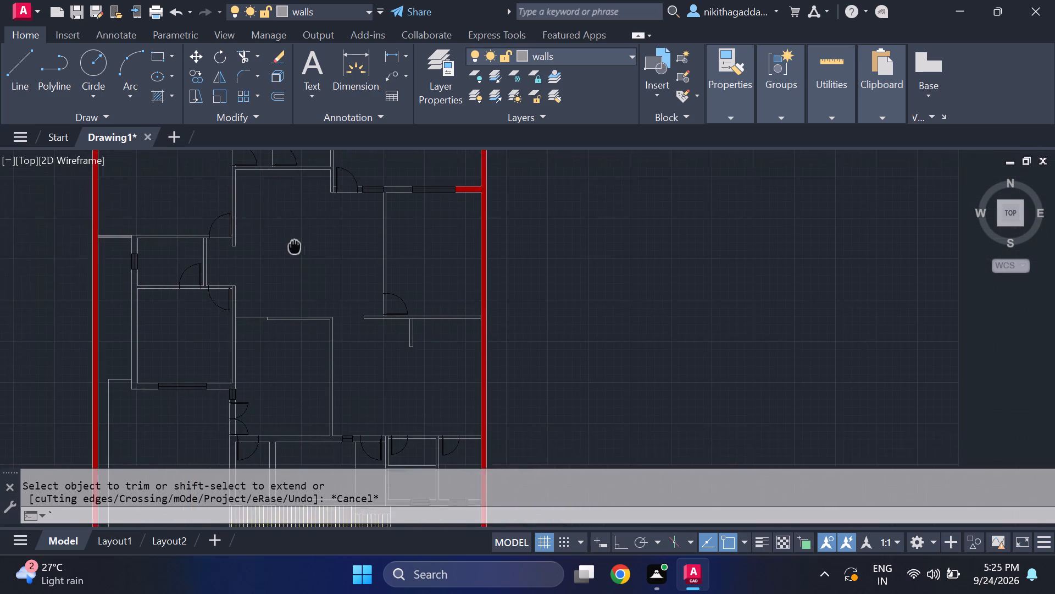
middle_click_drag(293, 245, 288, 250)
scroll(301, 263, "down", 1)
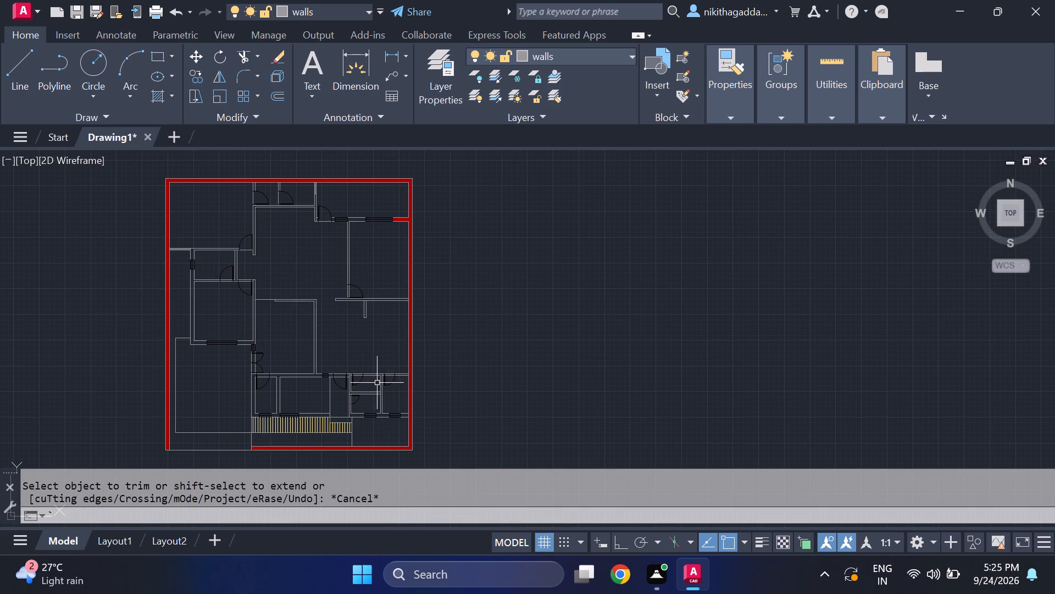
middle_click_drag(377, 383, 374, 302)
scroll(212, 295, "up", 3)
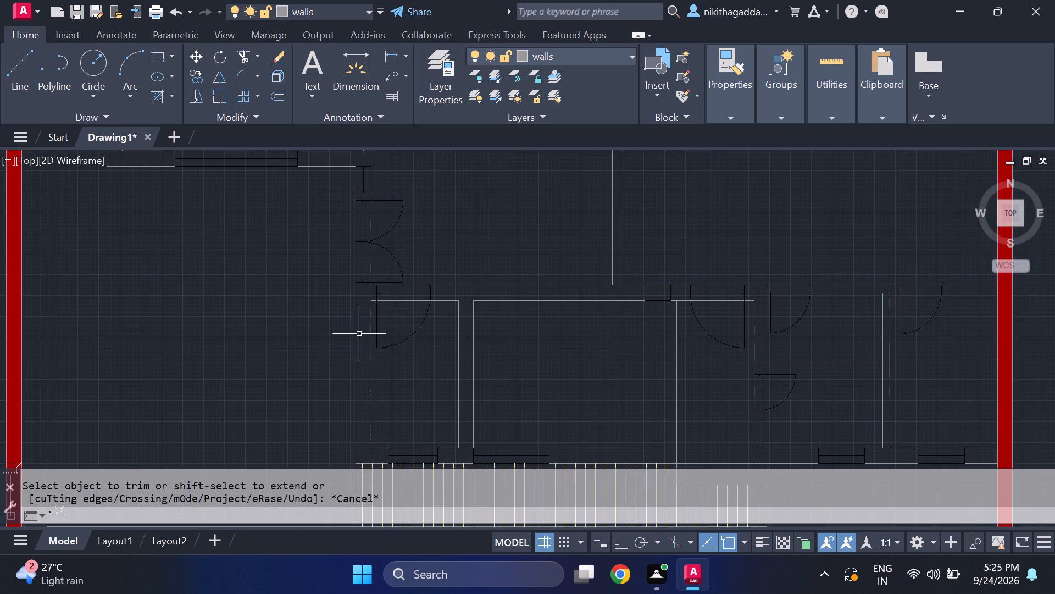
scroll(374, 299, "up", 3)
scroll(377, 307, "down", 5)
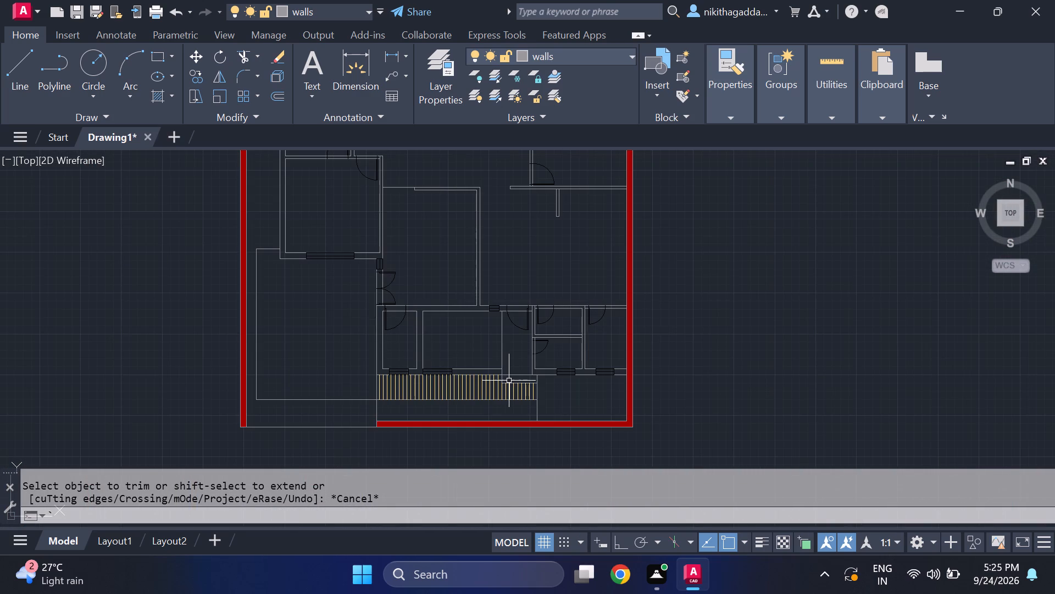
middle_click_drag(469, 344, 408, 359)
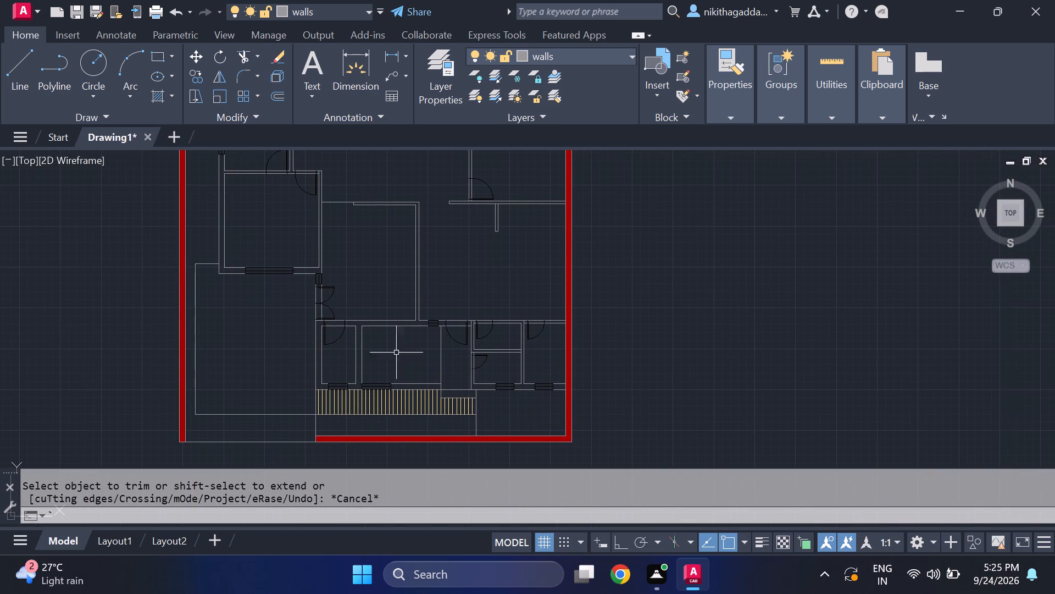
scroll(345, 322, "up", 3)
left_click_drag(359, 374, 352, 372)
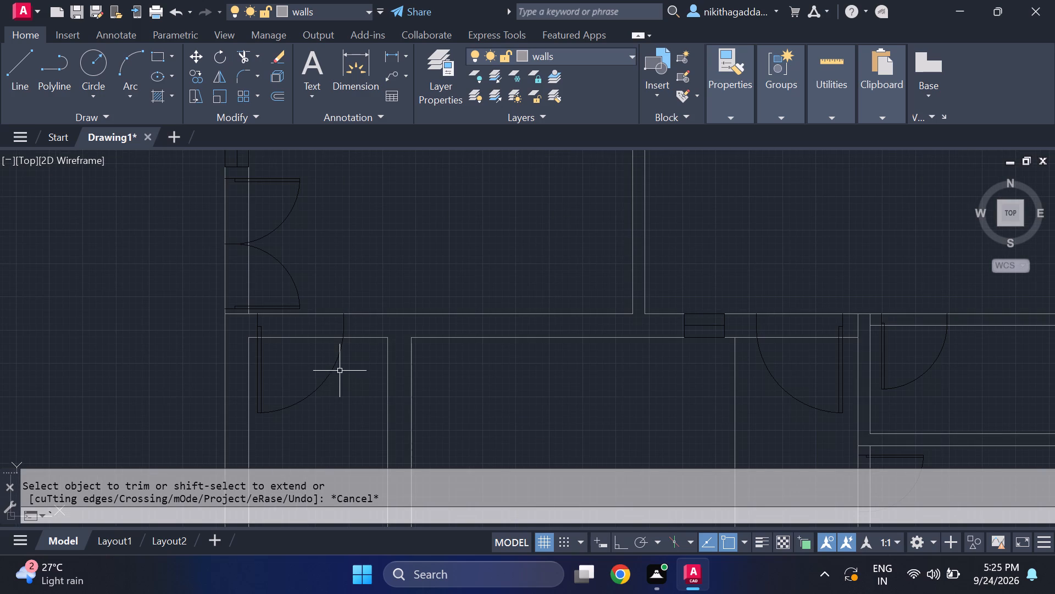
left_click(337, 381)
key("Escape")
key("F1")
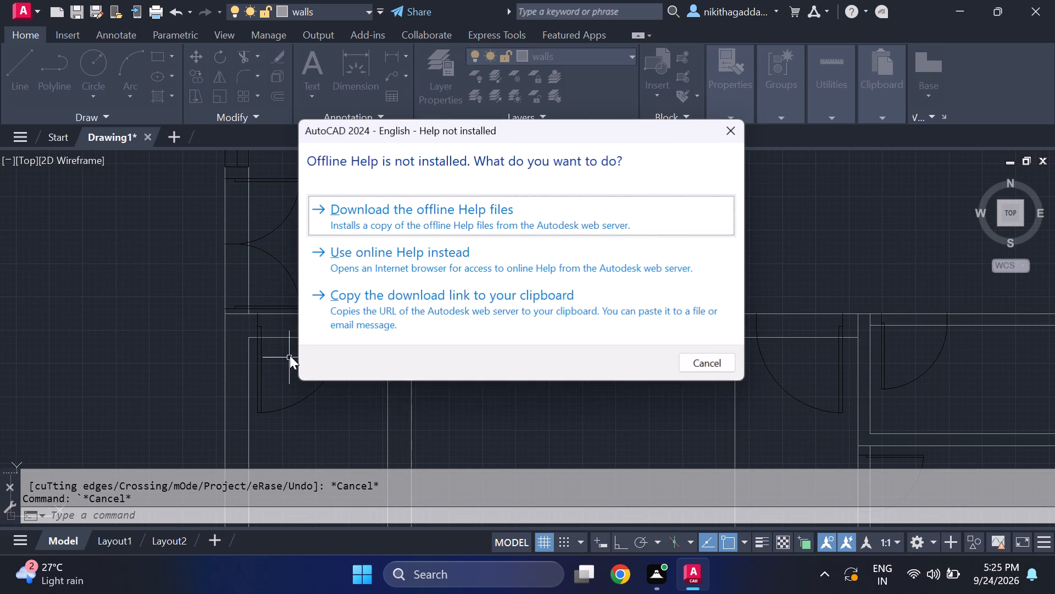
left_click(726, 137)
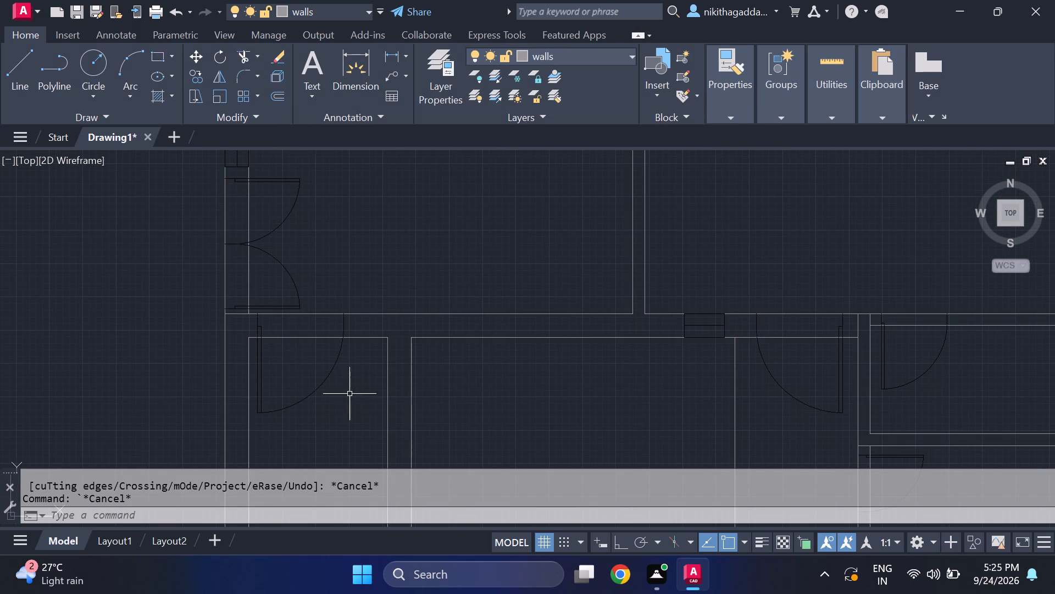
Scale down the single door in the bottom-left room's upper wall, using its upper hinge corner as base point and sizing it freehand.
left_click(351, 392)
left_click(309, 400)
key("s")
type("ca,")
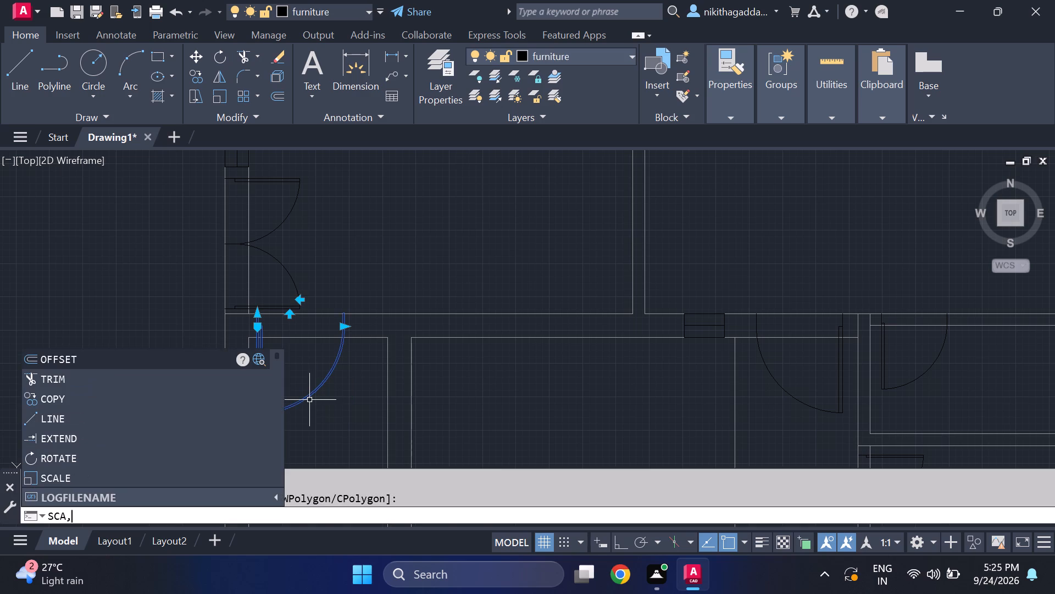
key("BackSpace")
key("BackSpace")
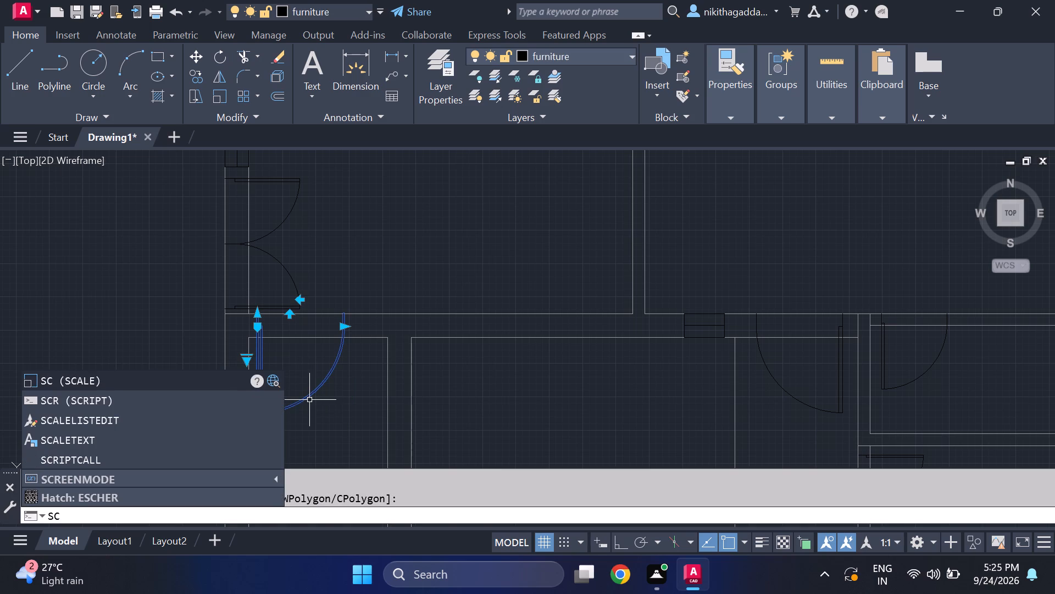
type("ale")
key("Return")
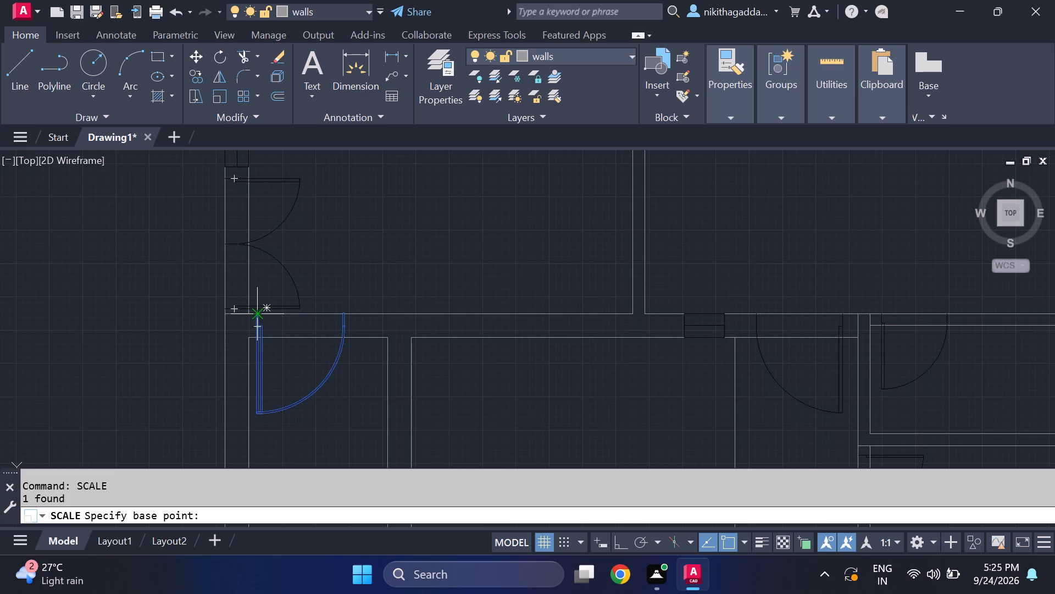
scroll(256, 323, "up", 3)
left_click(259, 288)
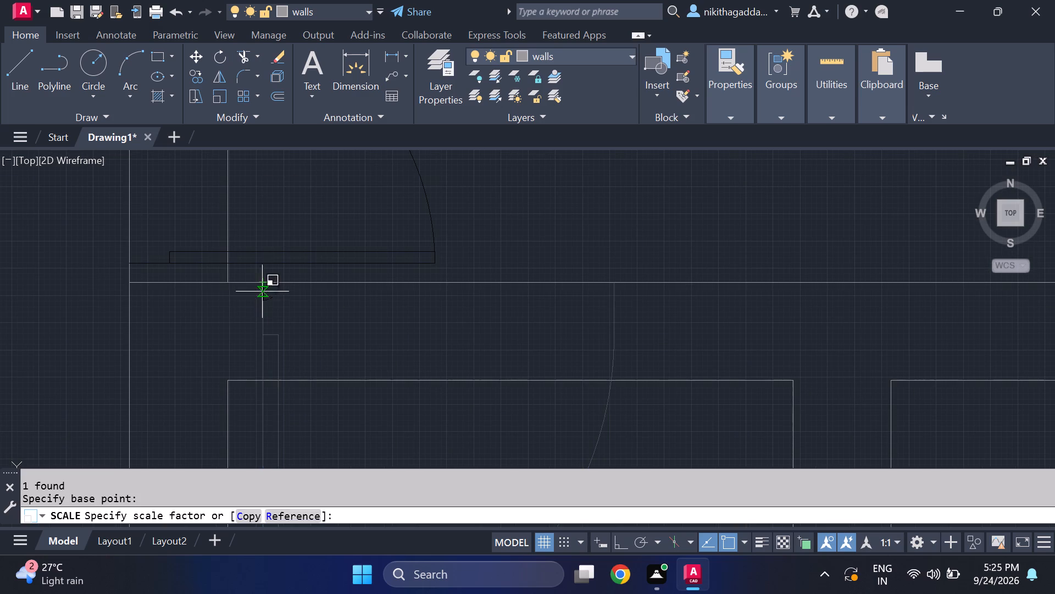
scroll(491, 351, "down", 3)
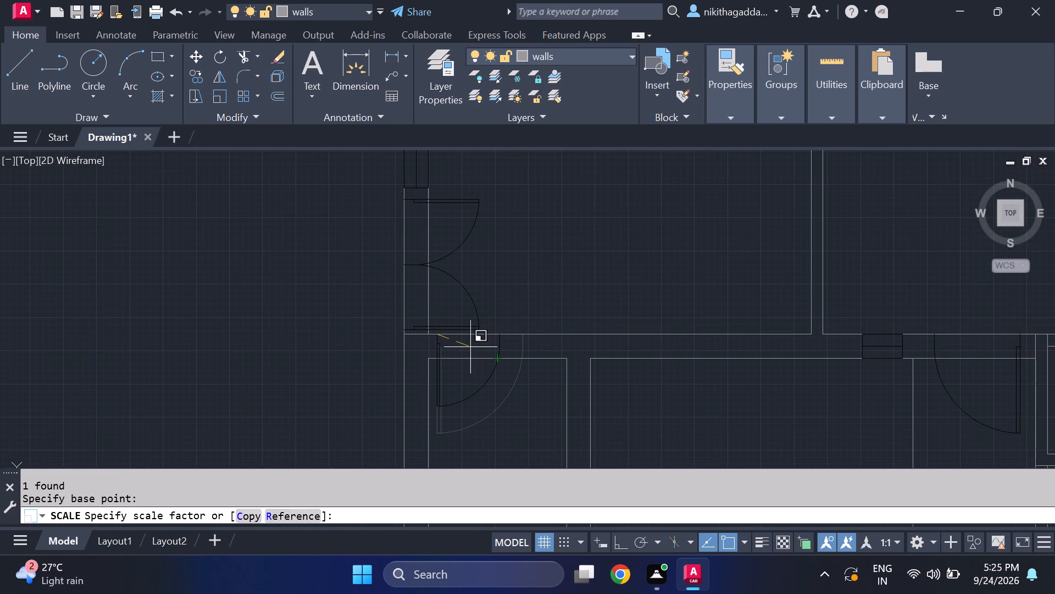
scroll(470, 347, "up", 2)
left_click(474, 346)
scroll(505, 348, "down", 2)
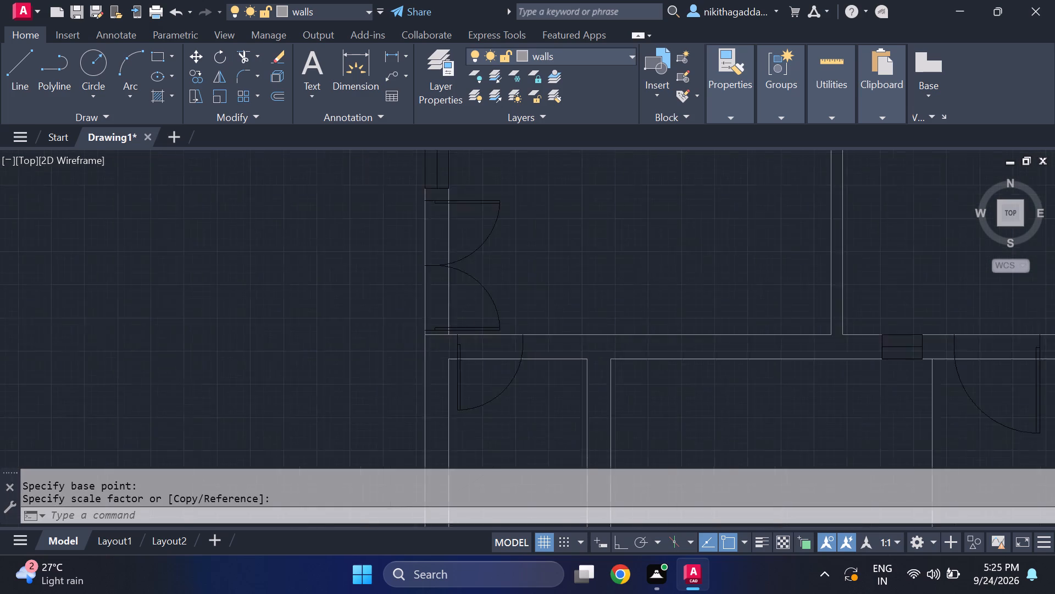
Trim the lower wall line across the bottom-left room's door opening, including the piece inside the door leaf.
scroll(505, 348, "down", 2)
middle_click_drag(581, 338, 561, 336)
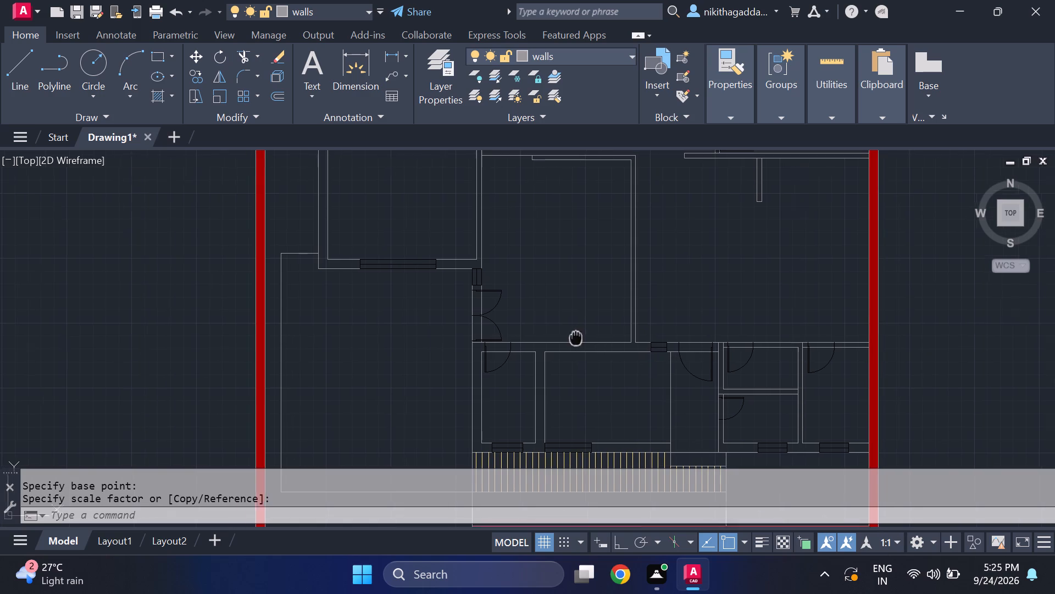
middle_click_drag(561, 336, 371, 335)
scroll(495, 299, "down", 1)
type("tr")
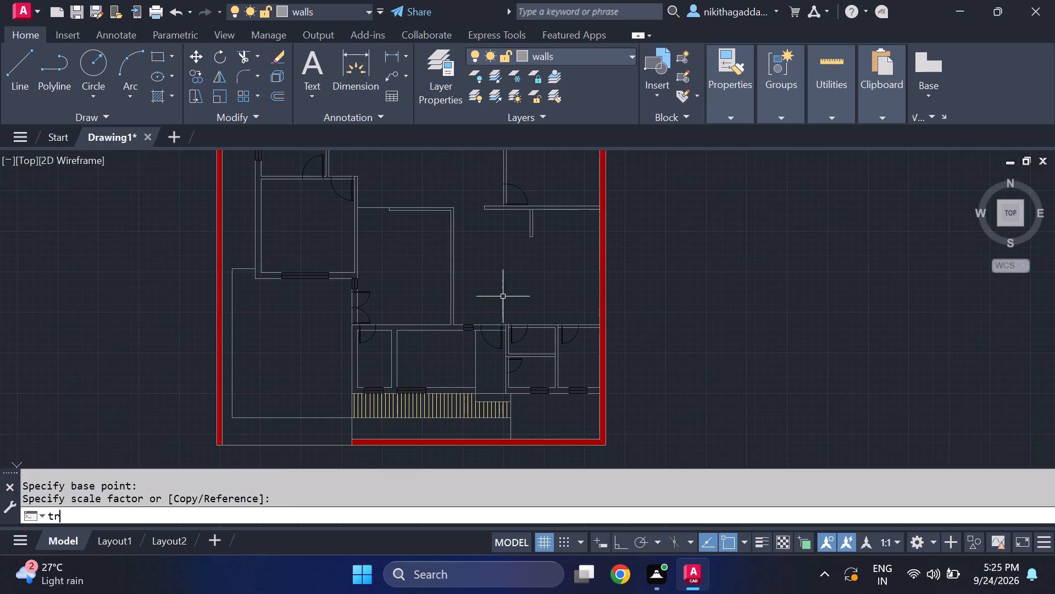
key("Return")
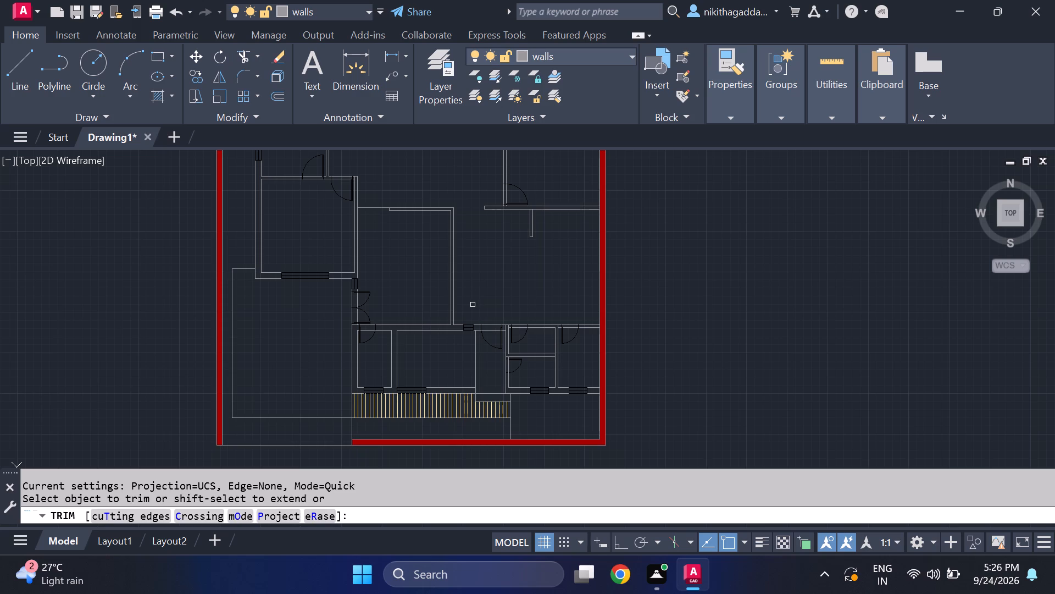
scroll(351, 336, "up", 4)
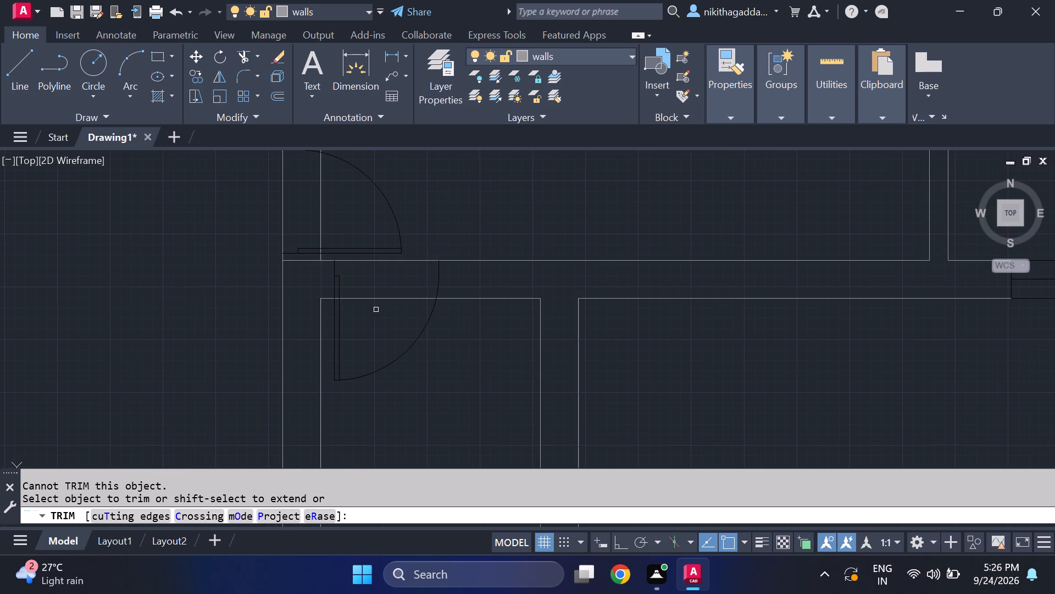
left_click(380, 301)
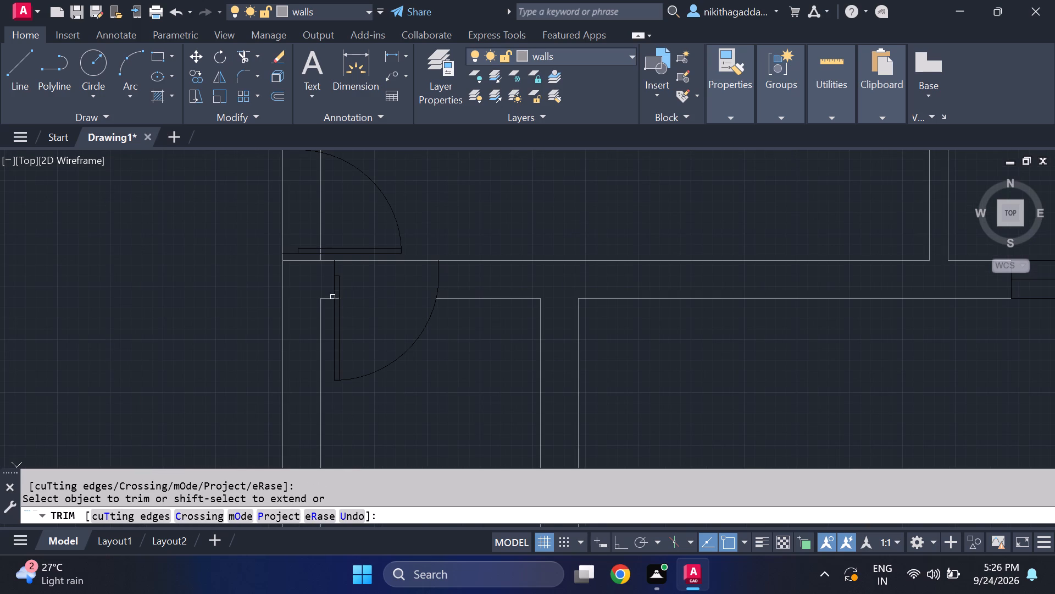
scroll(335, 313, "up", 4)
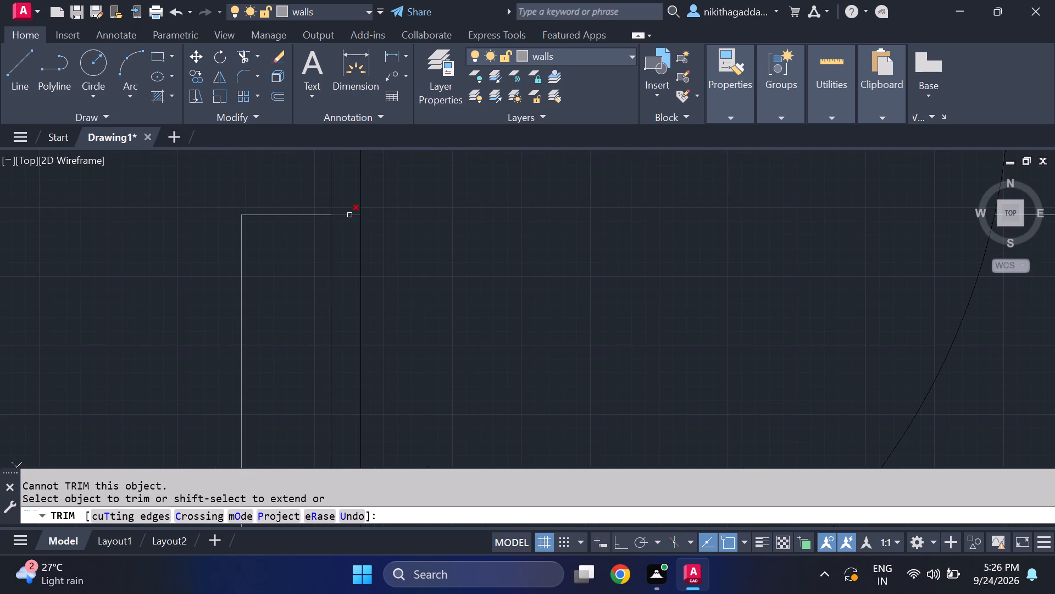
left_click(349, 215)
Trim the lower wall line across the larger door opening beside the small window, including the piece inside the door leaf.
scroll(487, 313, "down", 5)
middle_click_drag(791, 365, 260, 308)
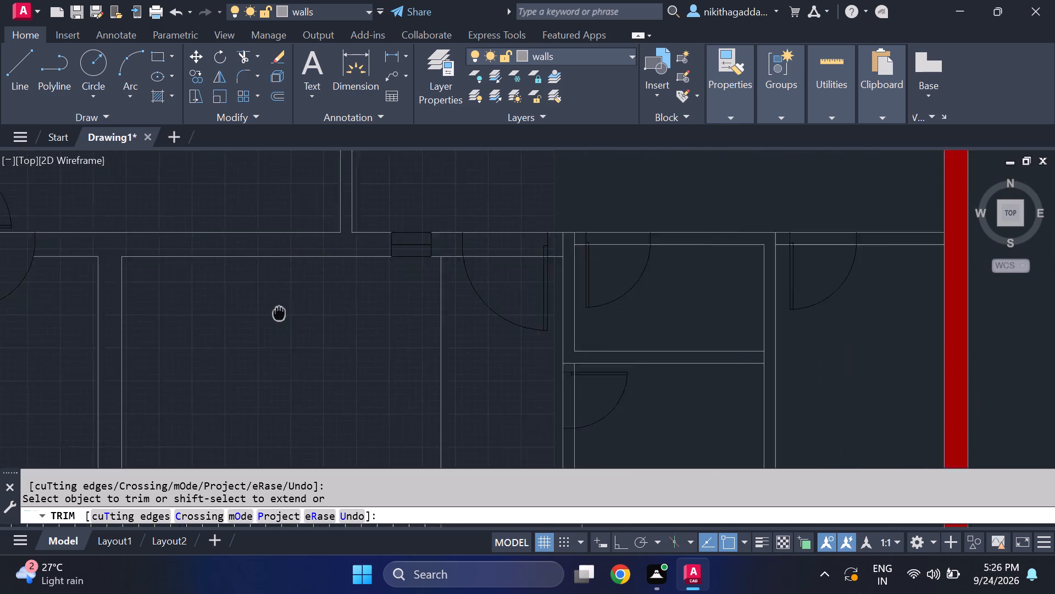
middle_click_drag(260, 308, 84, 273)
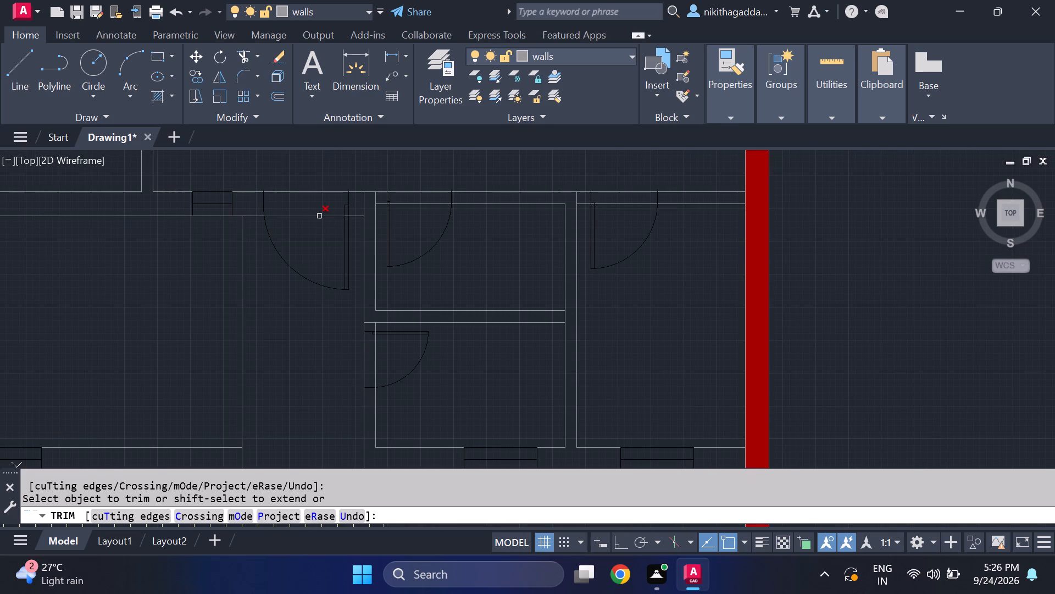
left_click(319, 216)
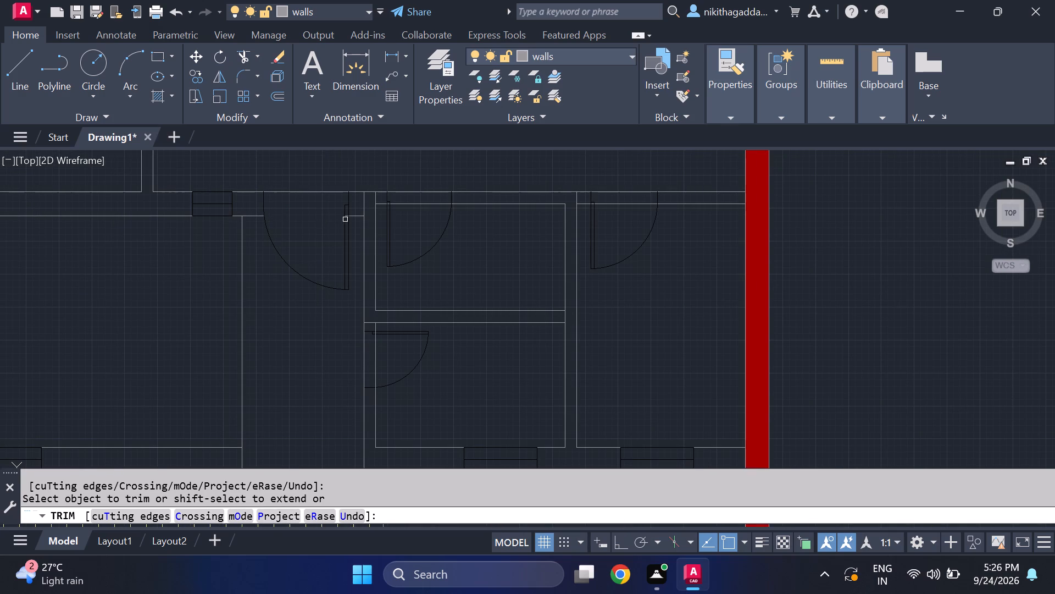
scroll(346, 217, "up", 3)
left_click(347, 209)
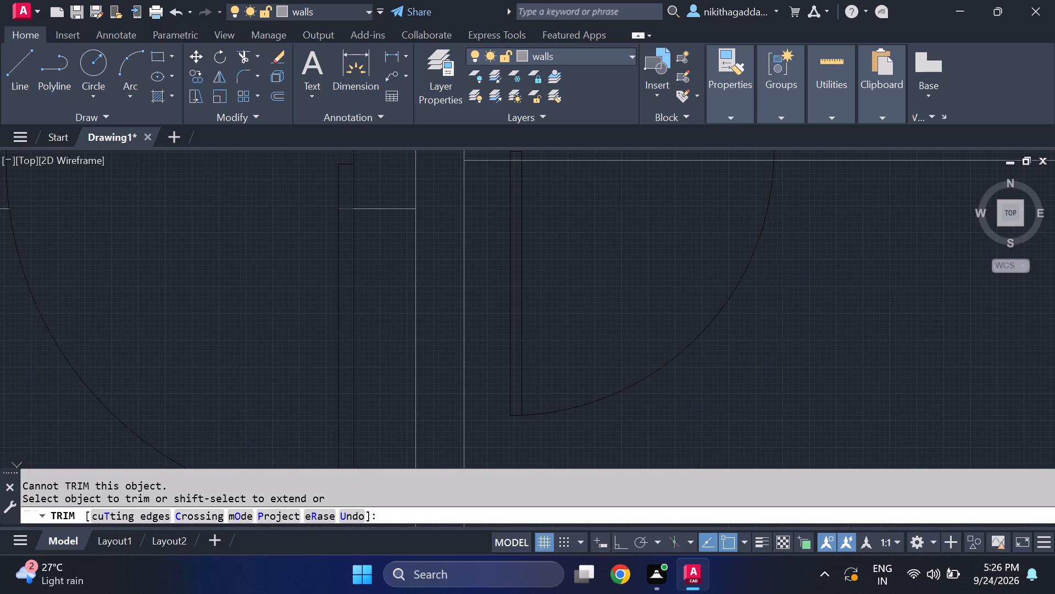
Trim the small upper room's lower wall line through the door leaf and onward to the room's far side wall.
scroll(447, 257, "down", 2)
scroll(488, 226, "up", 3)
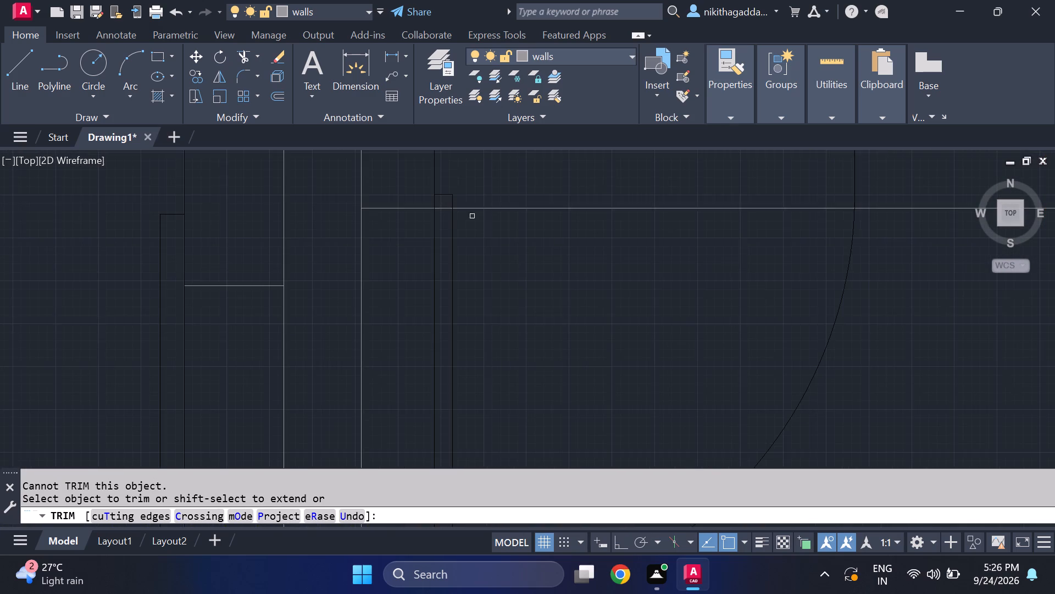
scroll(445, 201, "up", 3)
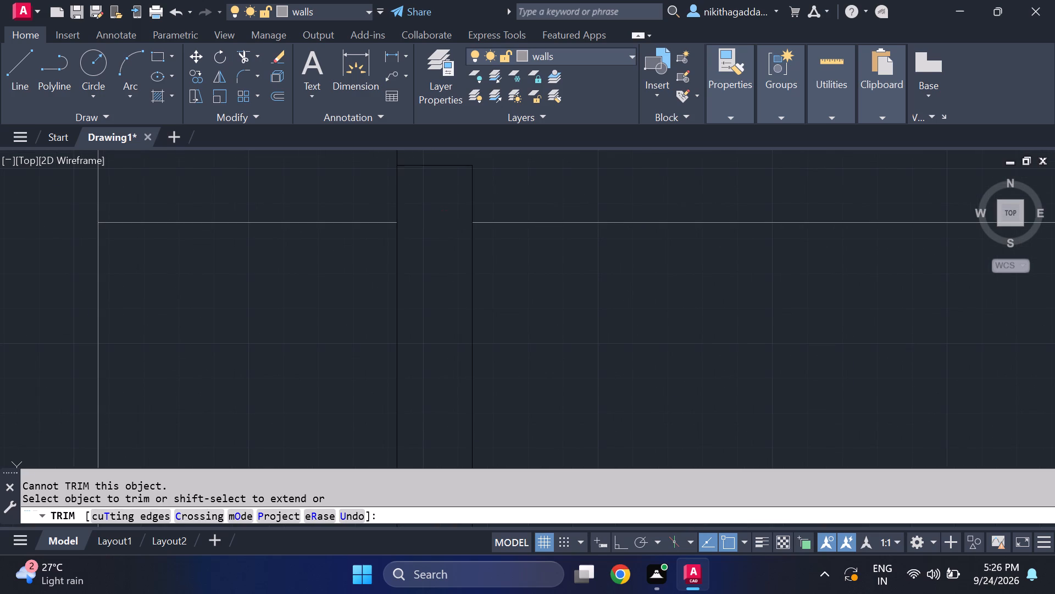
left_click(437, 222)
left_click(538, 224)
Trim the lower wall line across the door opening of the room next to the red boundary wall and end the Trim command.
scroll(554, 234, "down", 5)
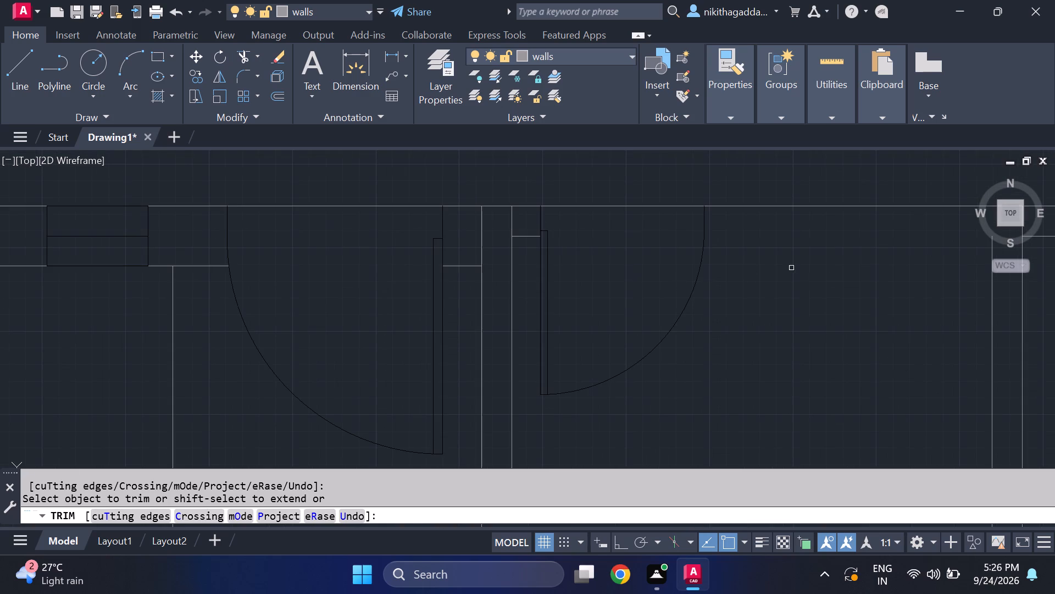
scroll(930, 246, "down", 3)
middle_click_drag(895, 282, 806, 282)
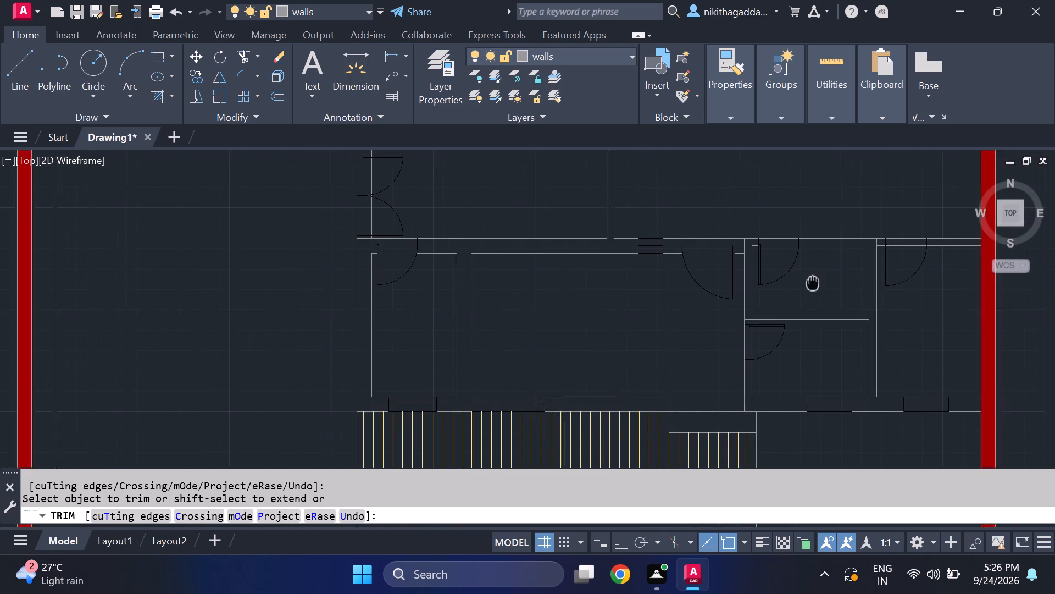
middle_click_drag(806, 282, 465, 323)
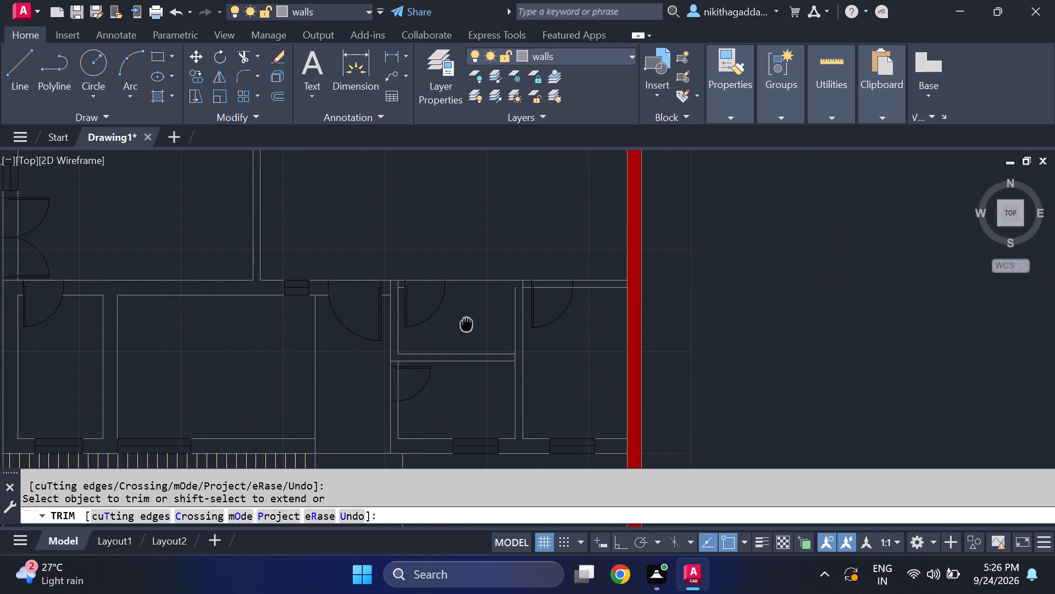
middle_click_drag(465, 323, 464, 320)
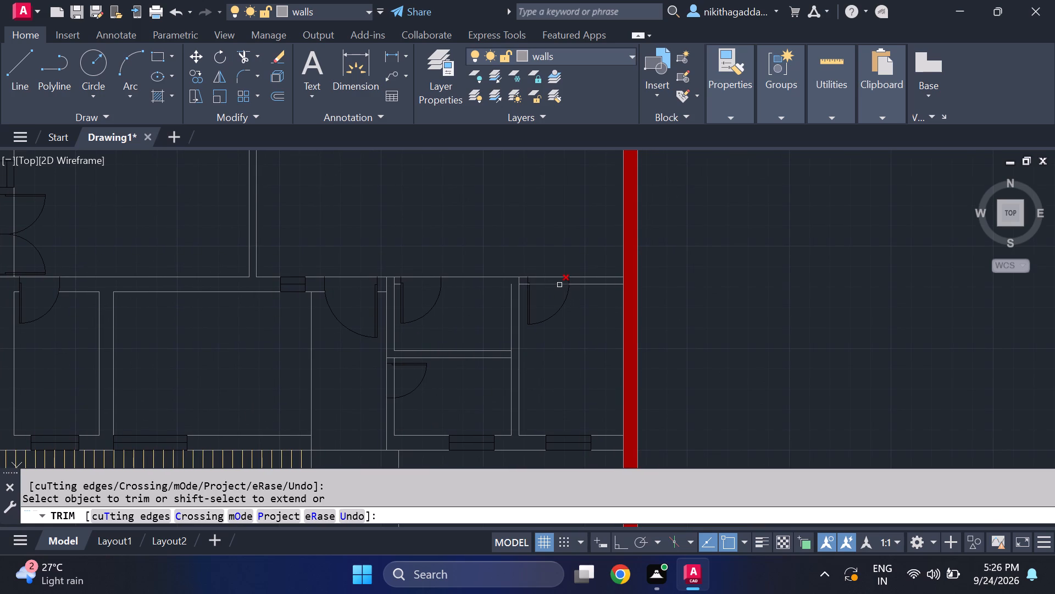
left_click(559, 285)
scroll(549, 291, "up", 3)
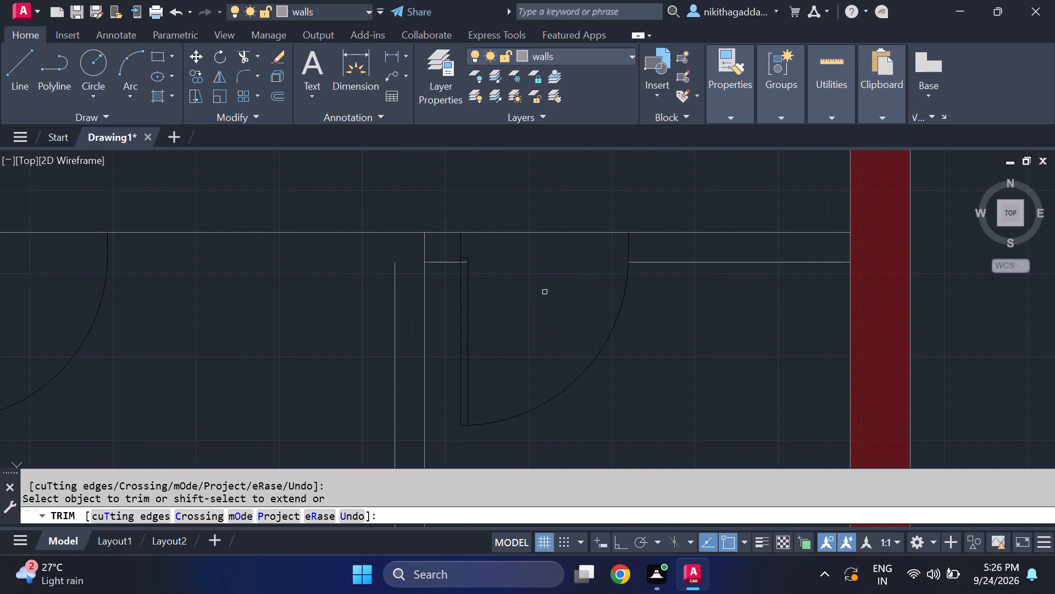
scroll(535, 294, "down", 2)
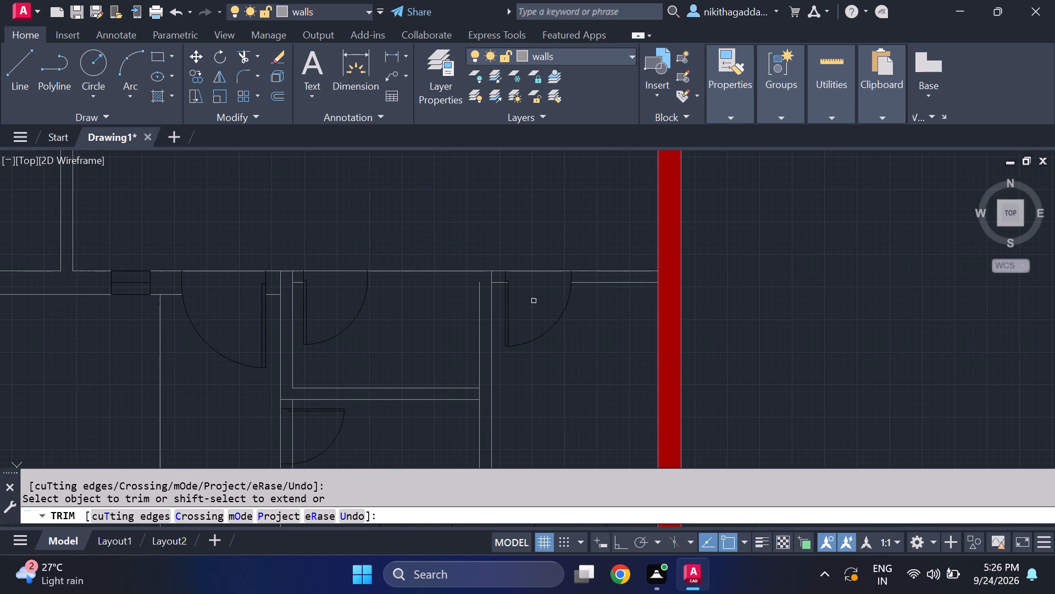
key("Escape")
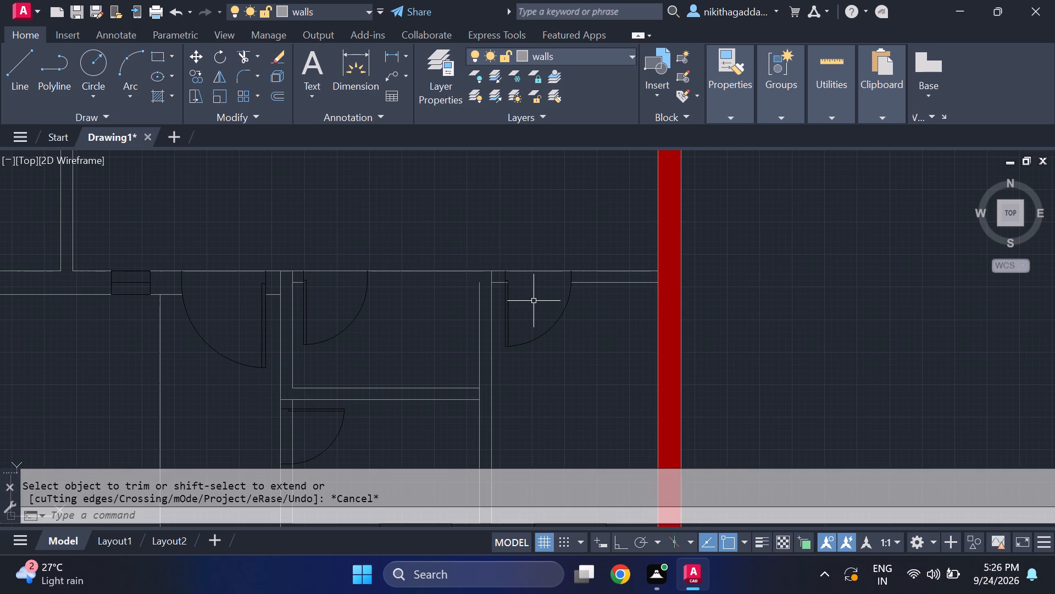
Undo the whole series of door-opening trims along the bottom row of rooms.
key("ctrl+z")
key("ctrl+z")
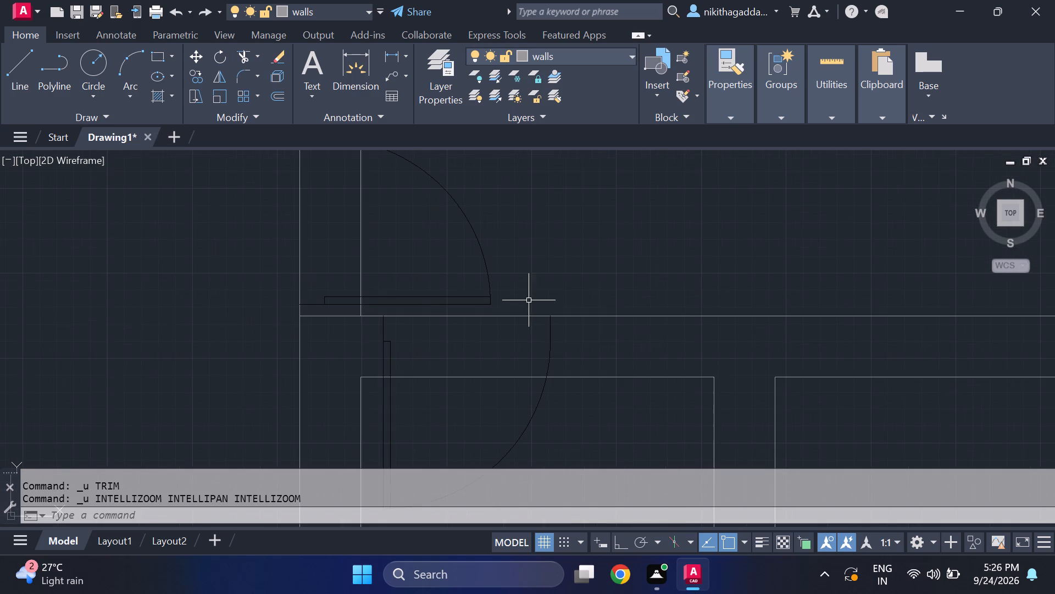
Trim the lower wall line across the bottom-left room's door opening again, including the piece inside the door leaf.
type("tr")
key("Return")
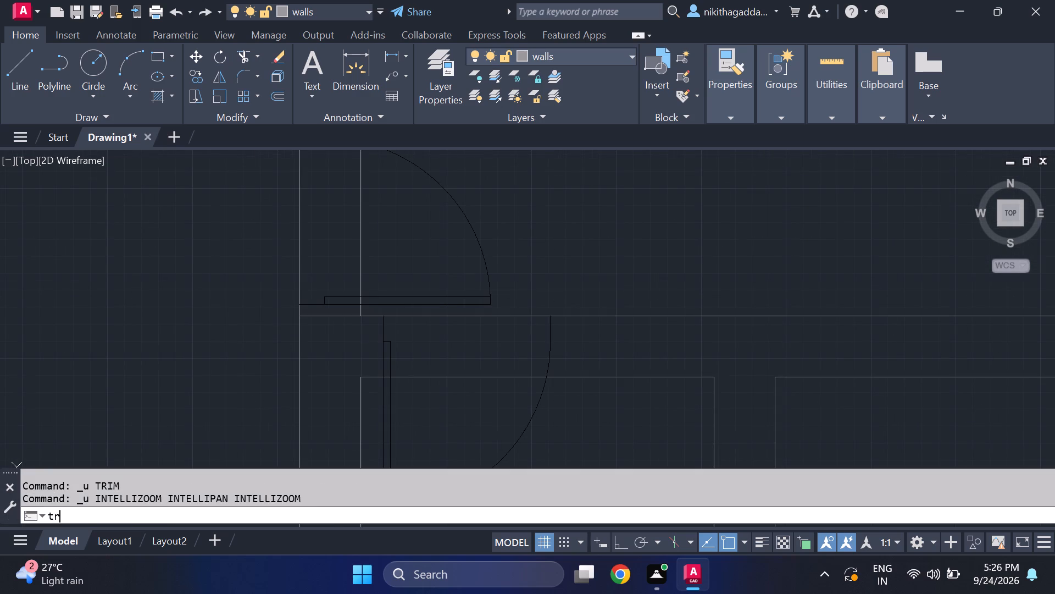
left_click(438, 378)
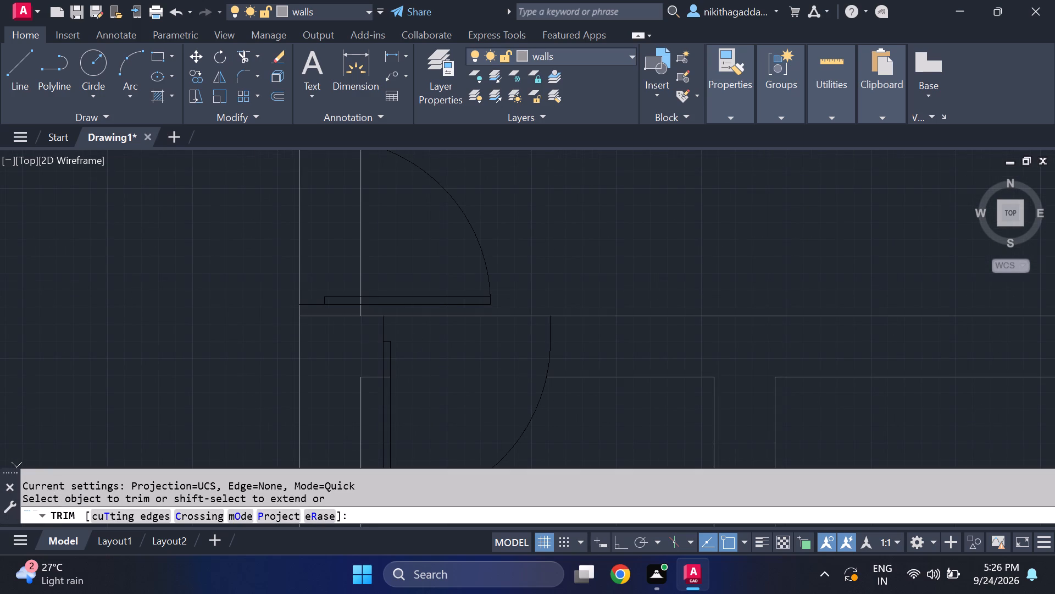
scroll(387, 352, "up", 1)
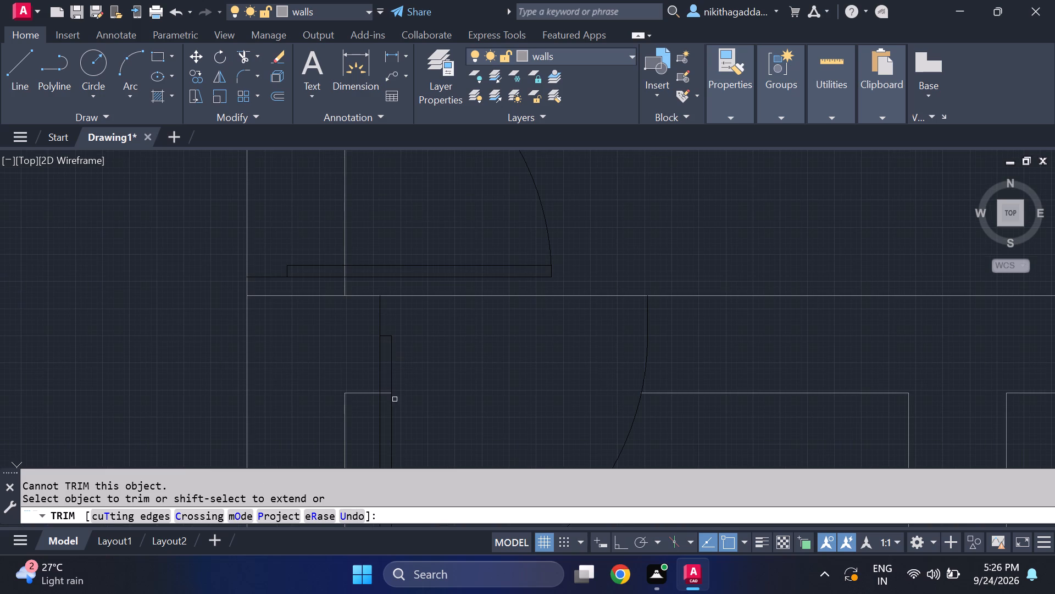
left_click(385, 393)
Trim the inner wall line across the double door's lower half, including the pieces inside the leaf and between the two swing arcs.
scroll(448, 349, "down", 3)
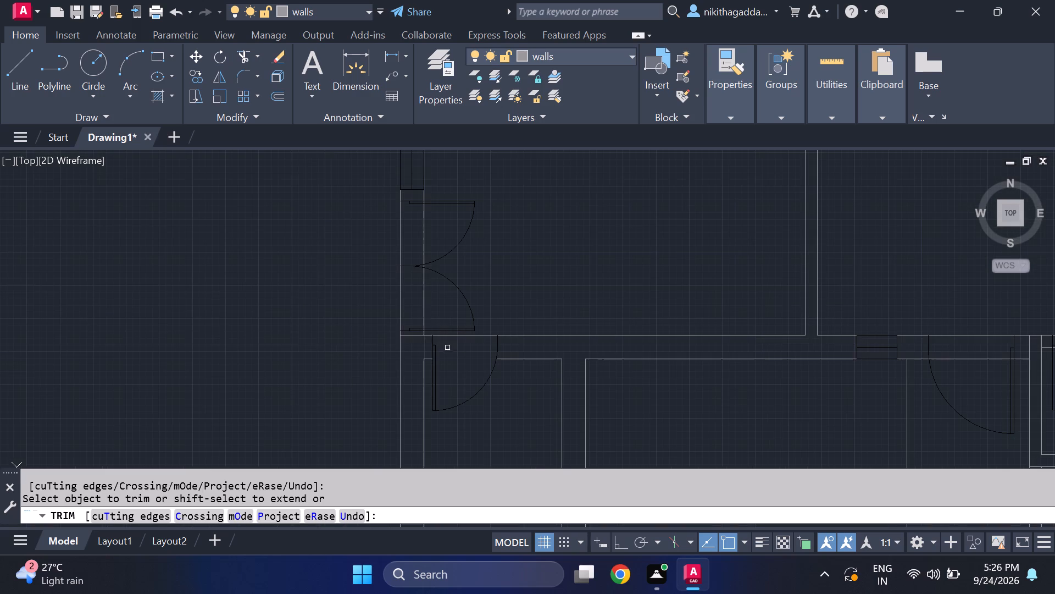
left_click(423, 304)
scroll(423, 332, "up", 4)
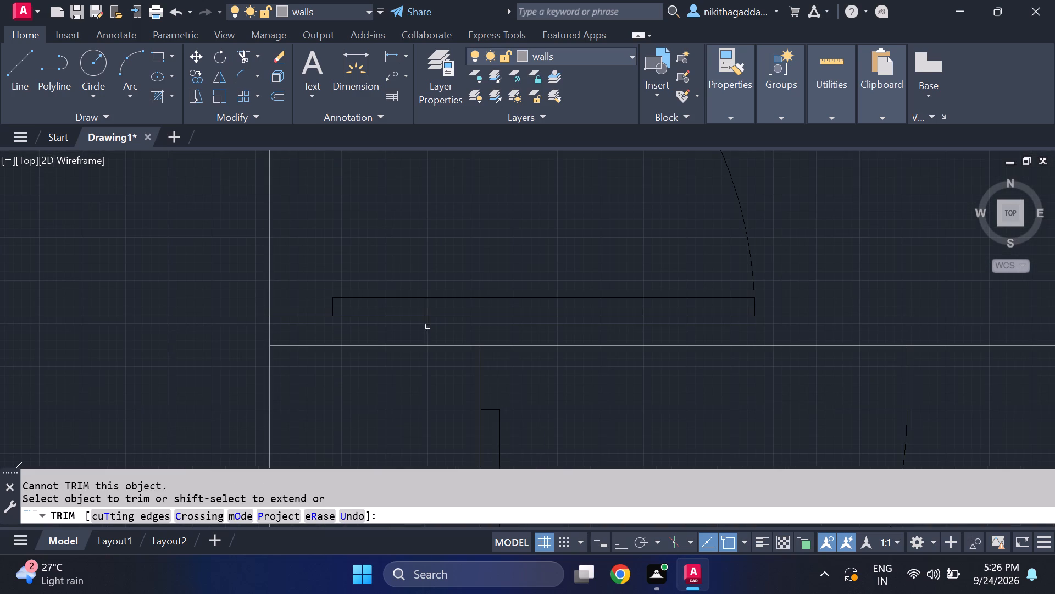
left_click(427, 310)
scroll(426, 260, "down", 3)
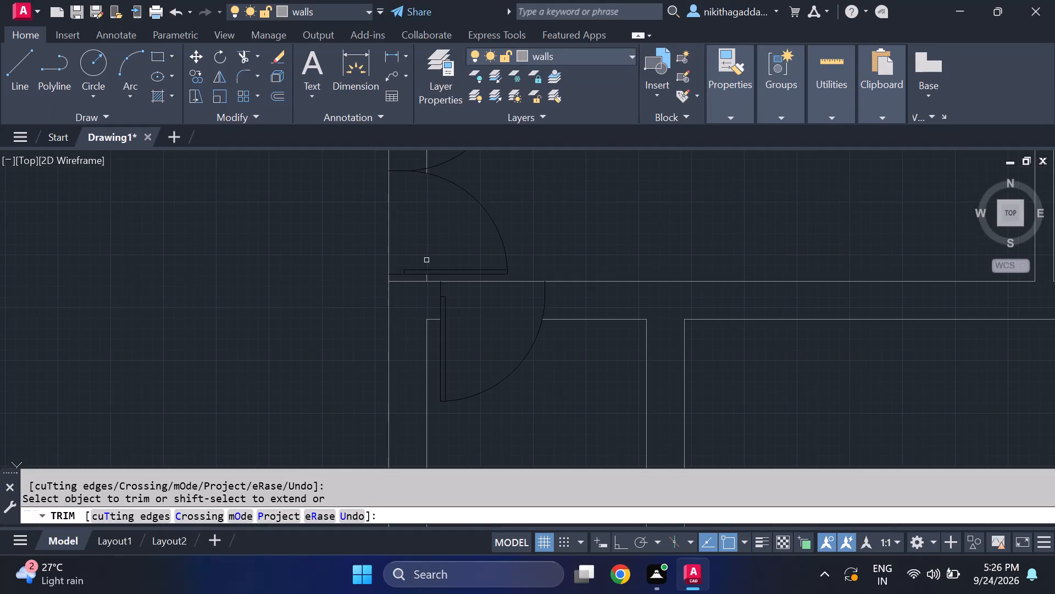
middle_click_drag(424, 249, 426, 315)
scroll(429, 250, "up", 4)
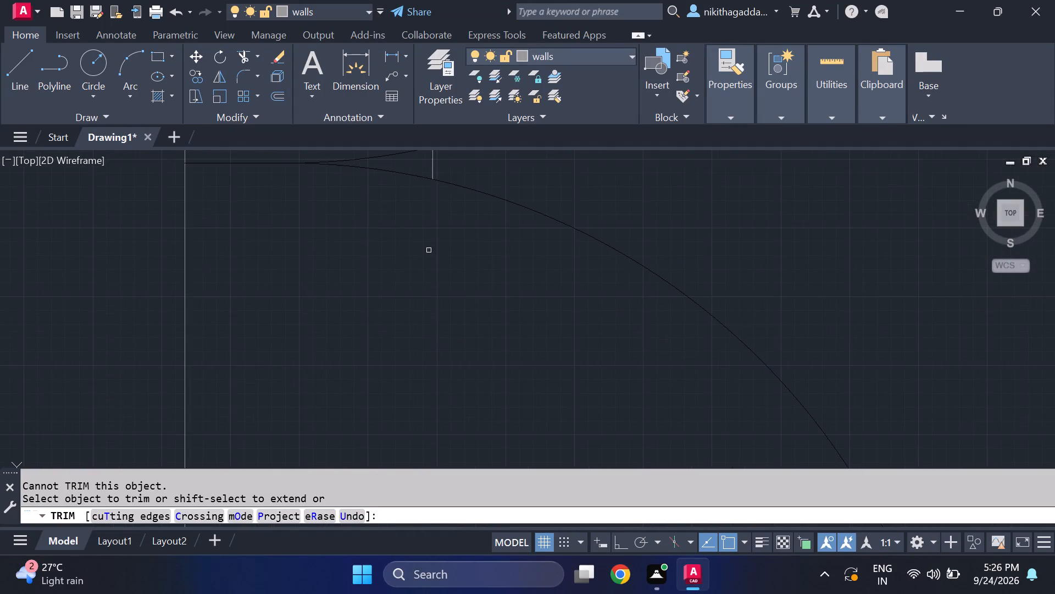
middle_click_drag(428, 246, 444, 335)
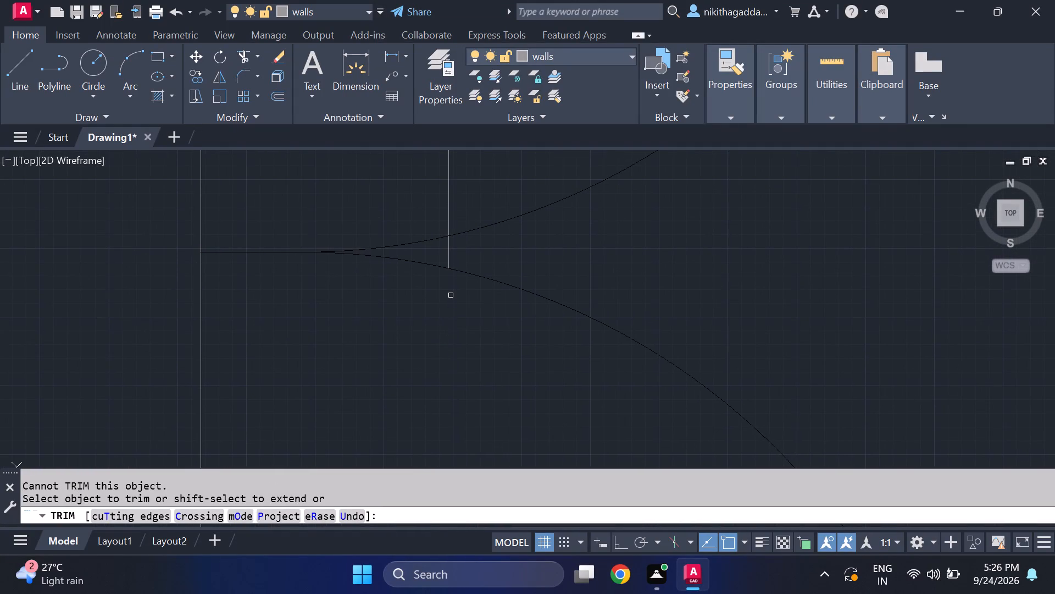
middle_click_drag(452, 294, 446, 314)
left_click(443, 270)
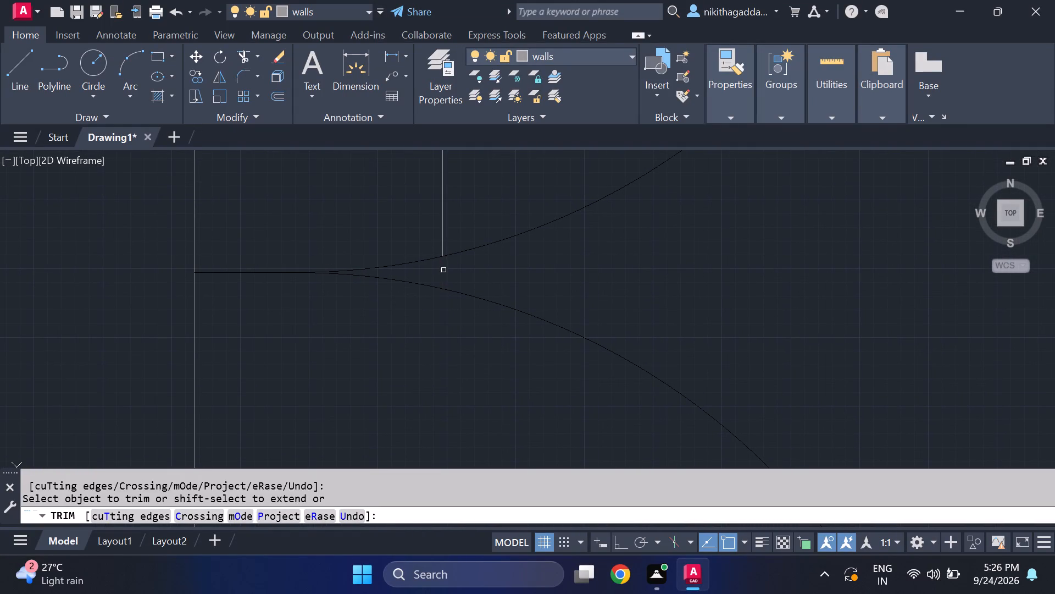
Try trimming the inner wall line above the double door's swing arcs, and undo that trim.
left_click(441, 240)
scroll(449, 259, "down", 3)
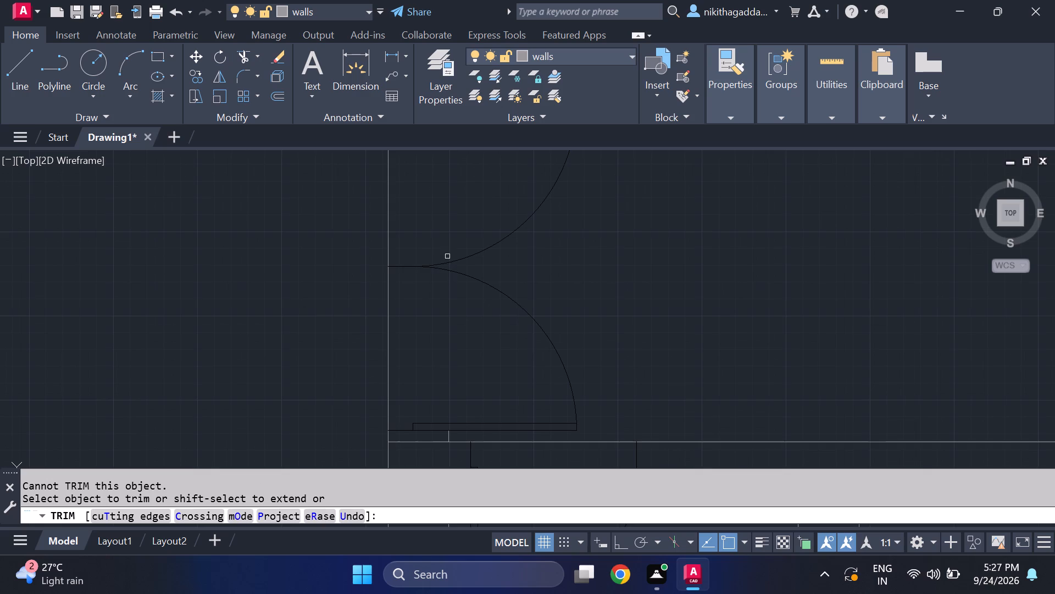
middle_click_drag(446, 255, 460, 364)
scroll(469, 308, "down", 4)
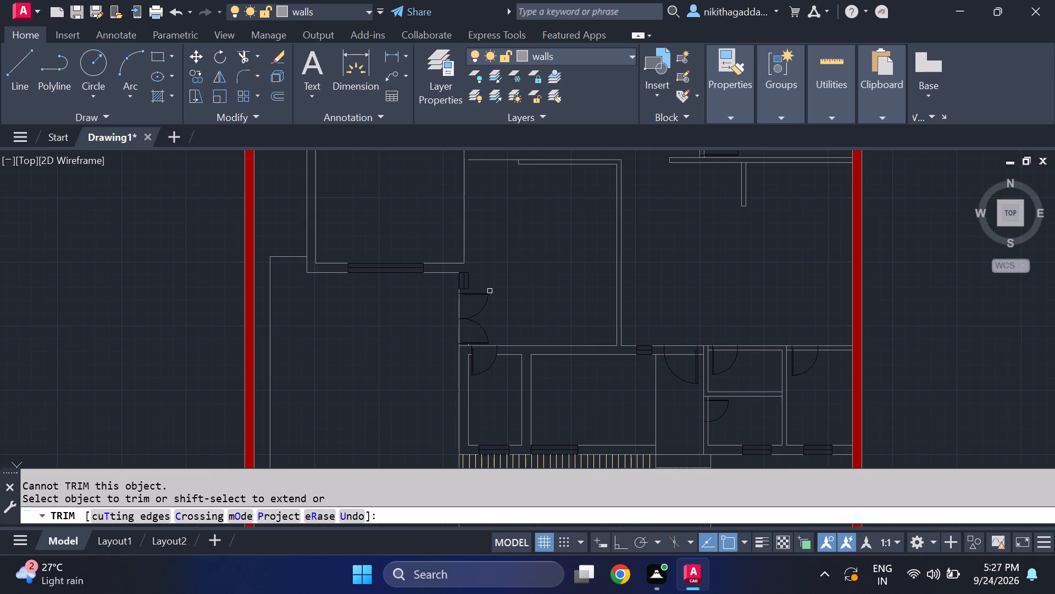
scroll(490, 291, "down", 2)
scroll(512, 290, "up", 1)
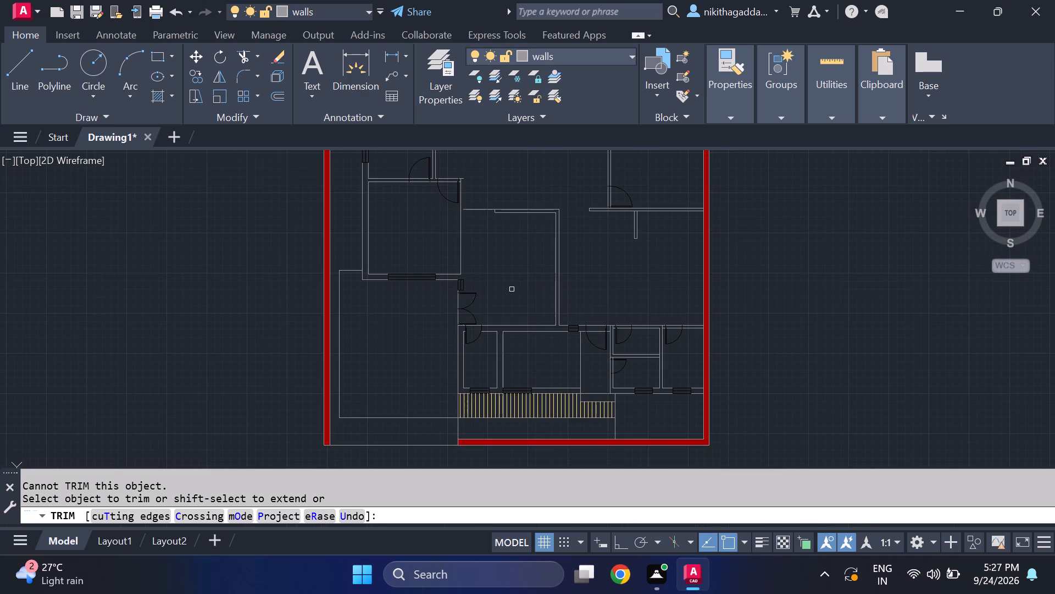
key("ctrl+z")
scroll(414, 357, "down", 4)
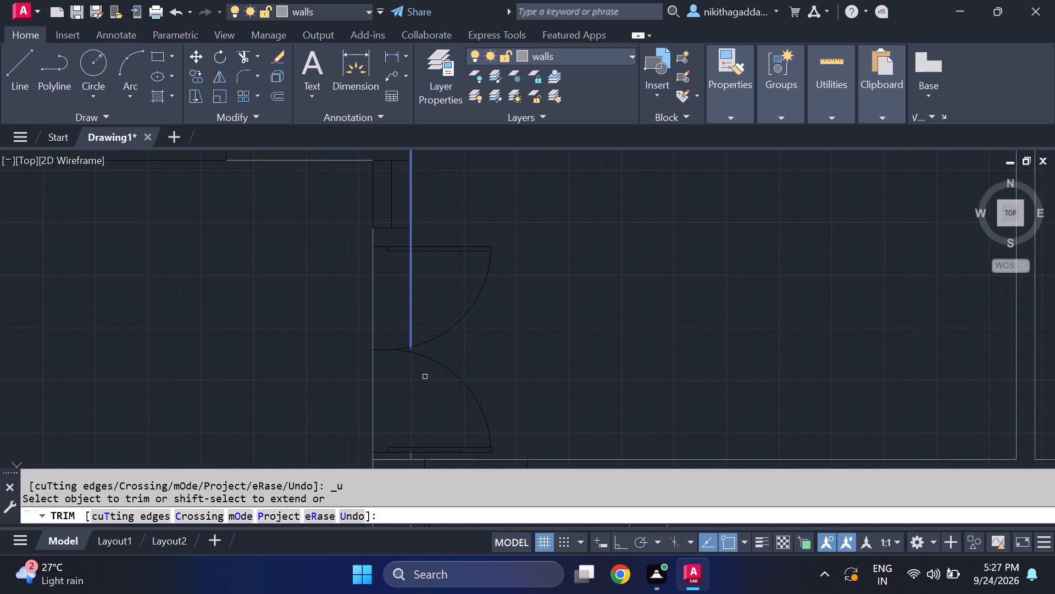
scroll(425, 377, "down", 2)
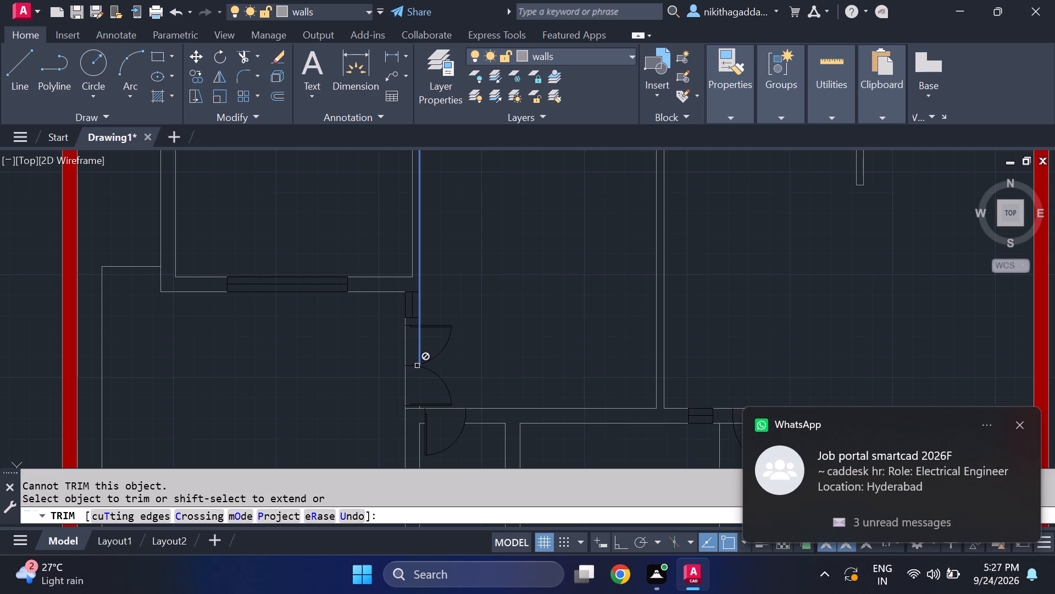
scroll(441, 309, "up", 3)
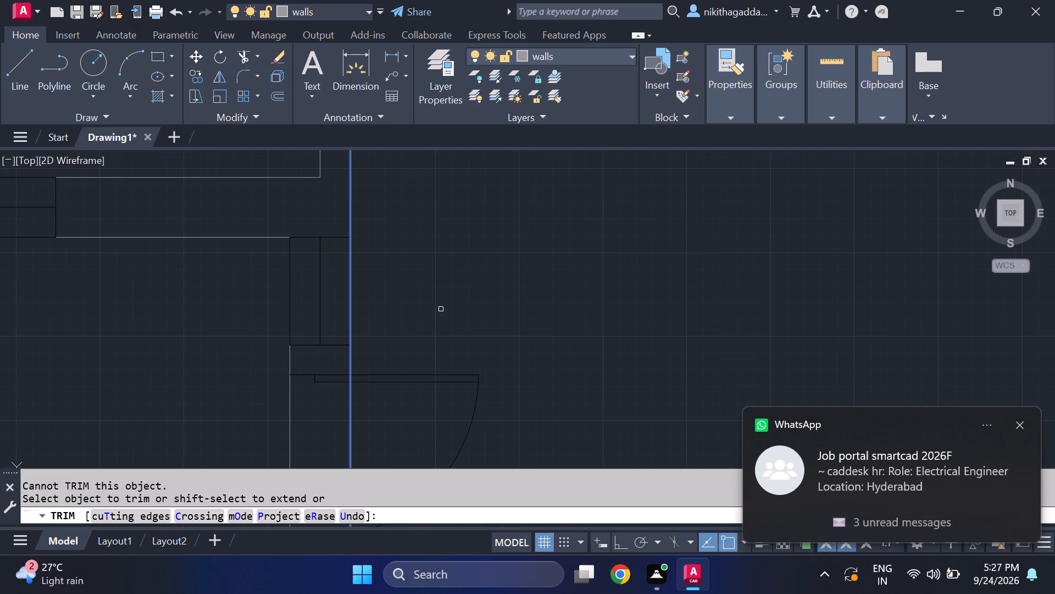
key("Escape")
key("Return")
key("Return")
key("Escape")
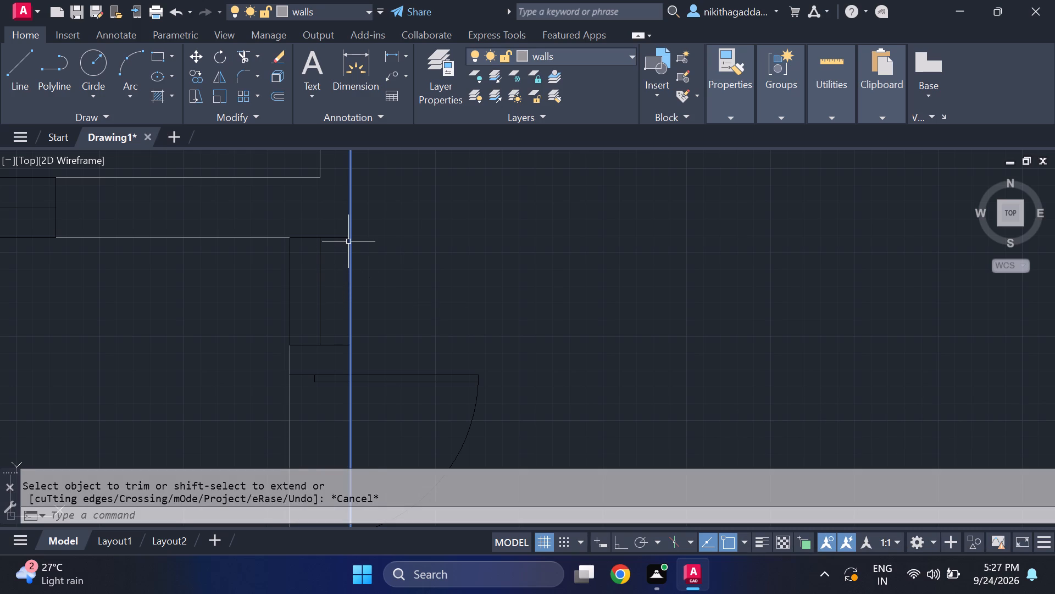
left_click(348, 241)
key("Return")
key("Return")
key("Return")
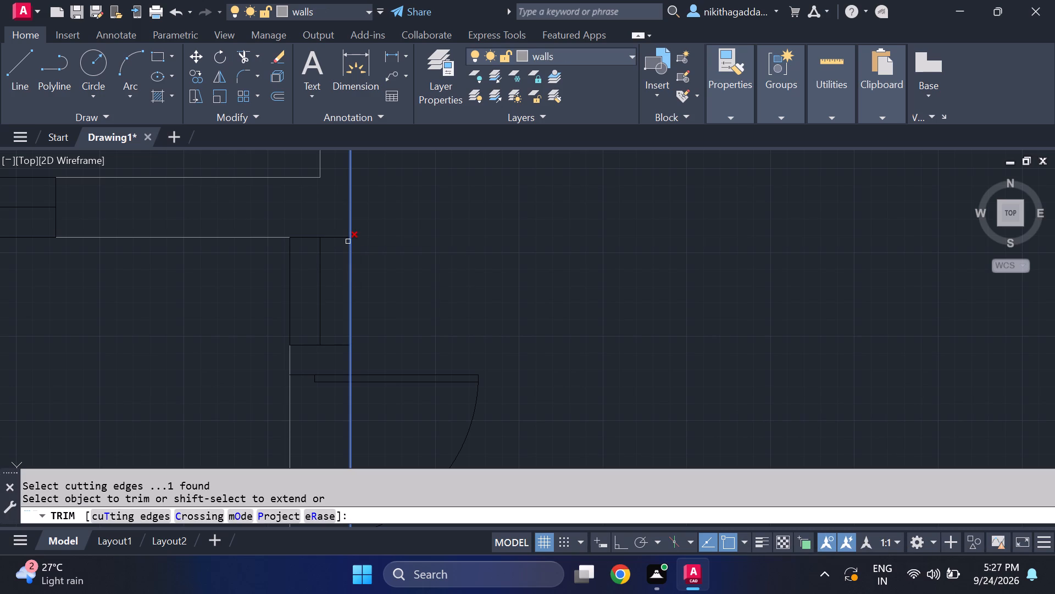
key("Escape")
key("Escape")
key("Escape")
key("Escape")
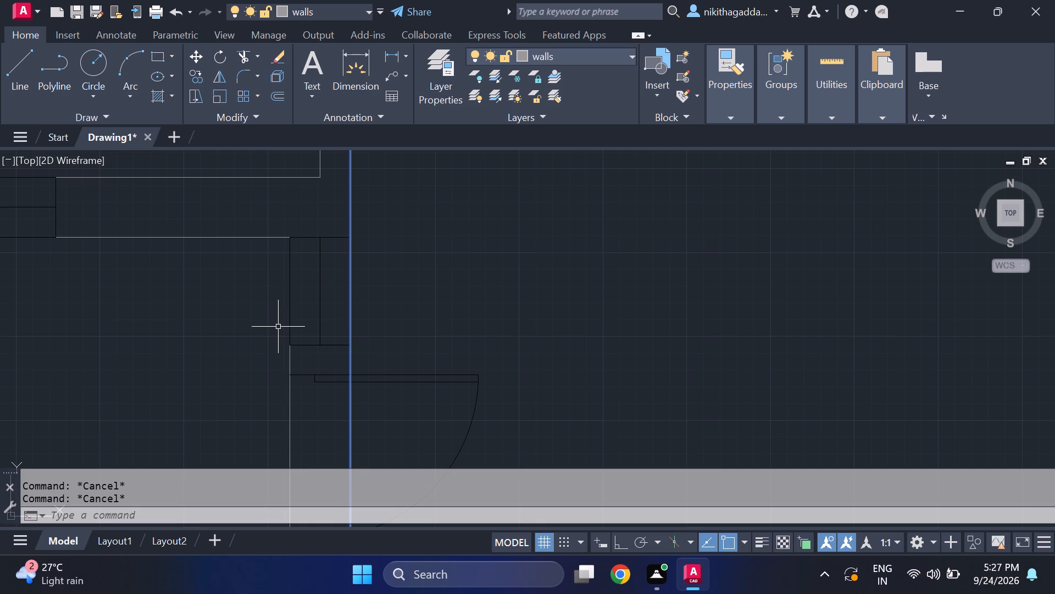
Draw a line straight across the wall thickness between the small window and the double door's upper leaf.
key("l")
key("Return")
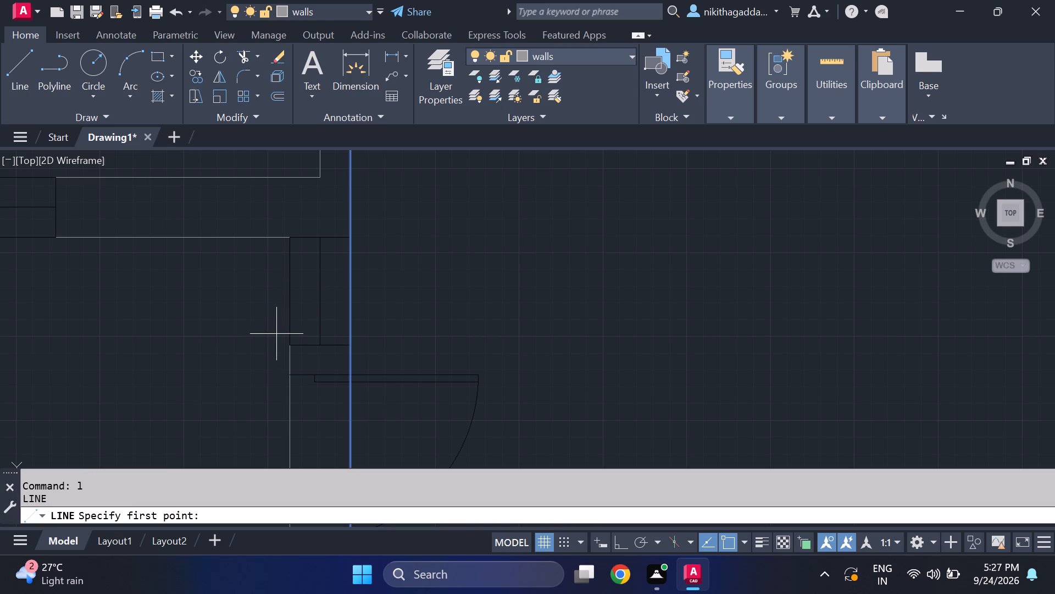
scroll(281, 353, "up", 2)
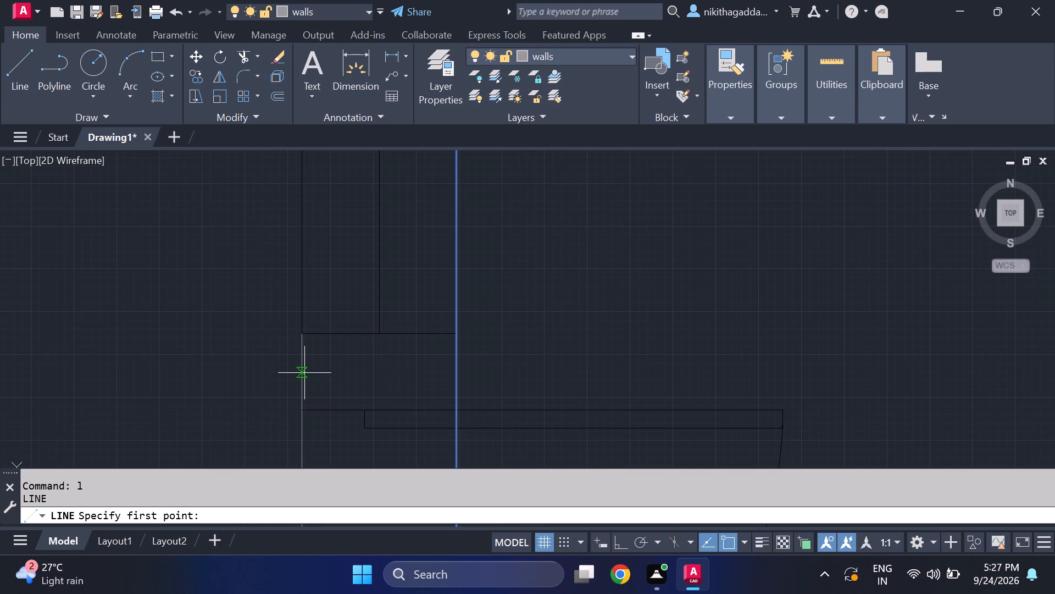
left_click(304, 377)
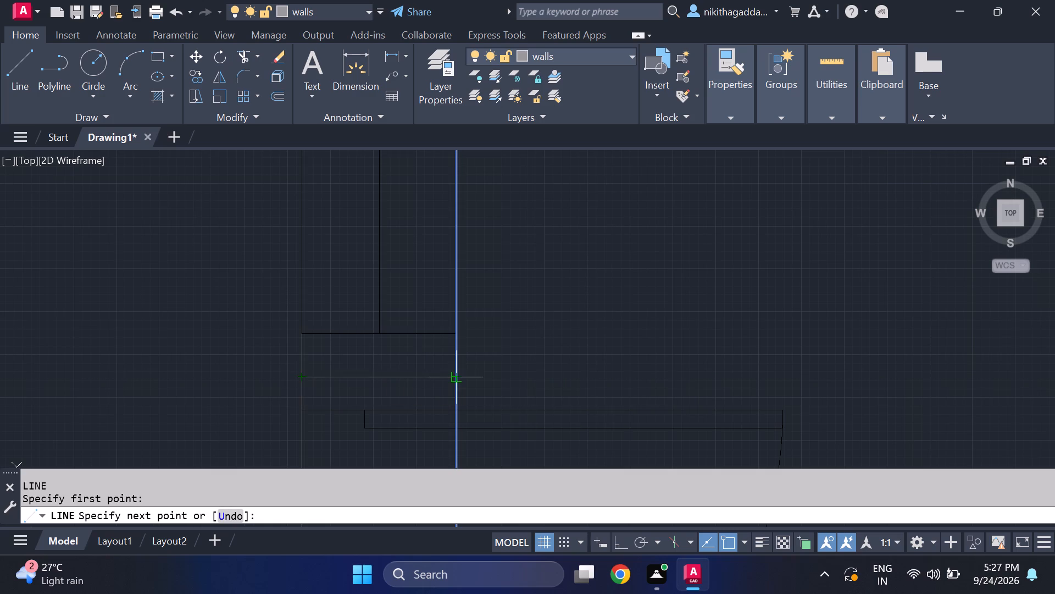
left_click(457, 378)
key("Escape")
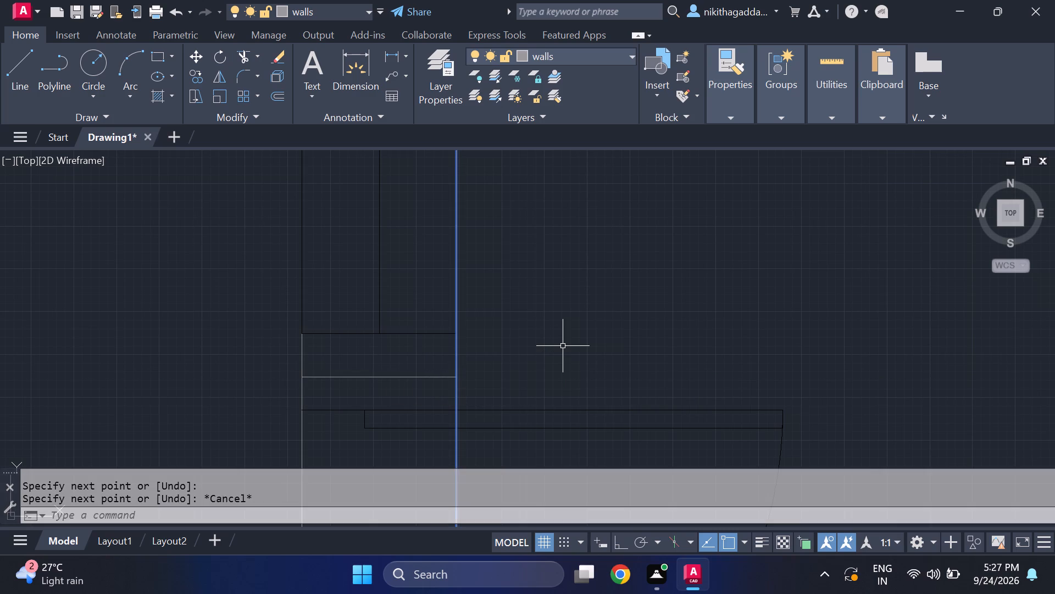
Trim the inner wall line across the double door's upper half, between the leaf and its swing arc.
type("tr")
key("Return")
scroll(564, 344, "down", 3)
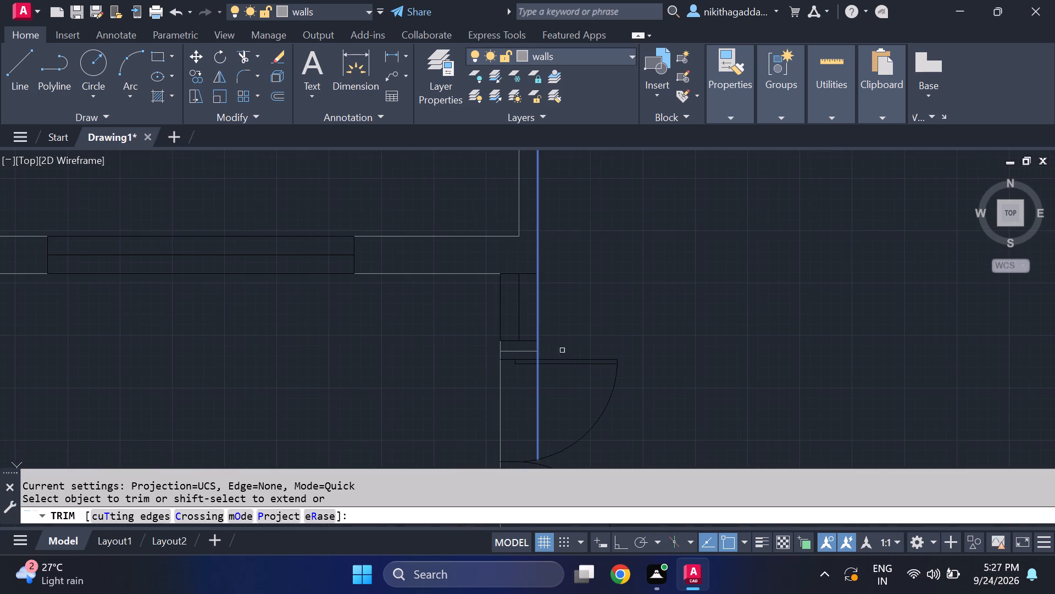
left_click(538, 395)
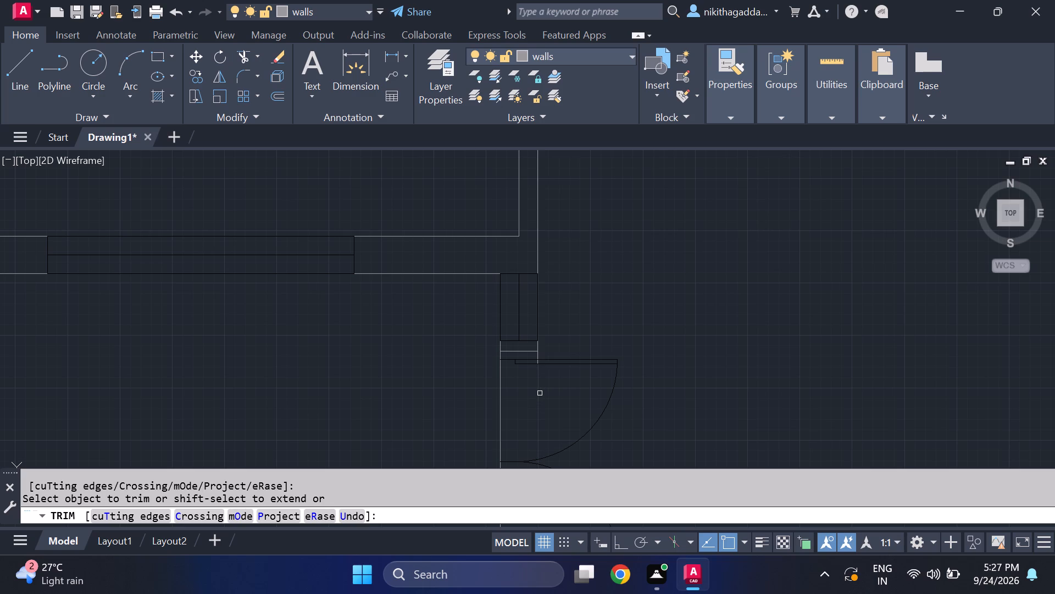
scroll(539, 393, "down", 3)
middle_click_drag(637, 410, 571, 360)
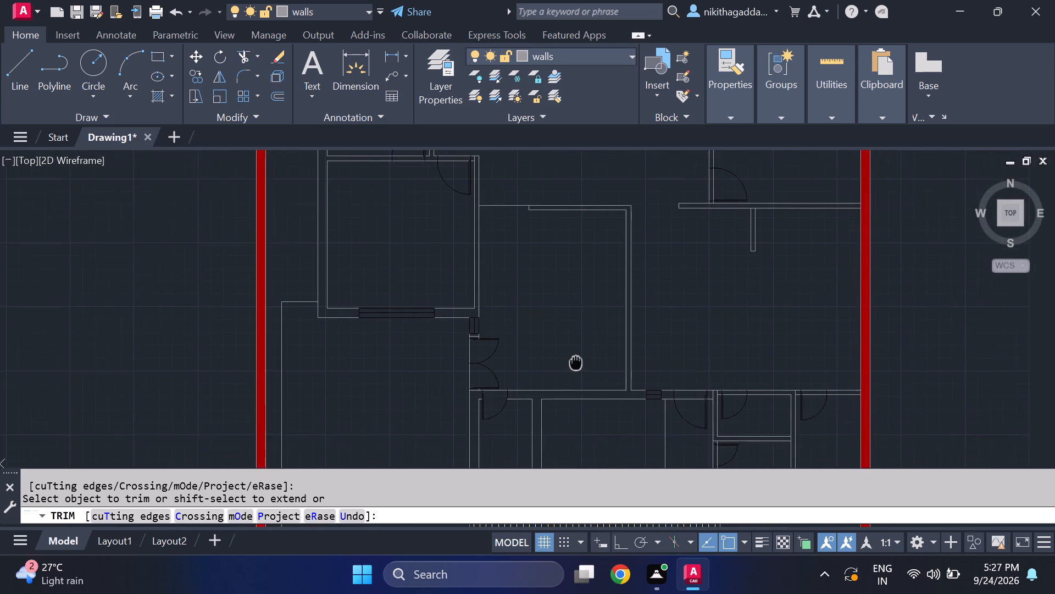
middle_click_drag(571, 360, 501, 350)
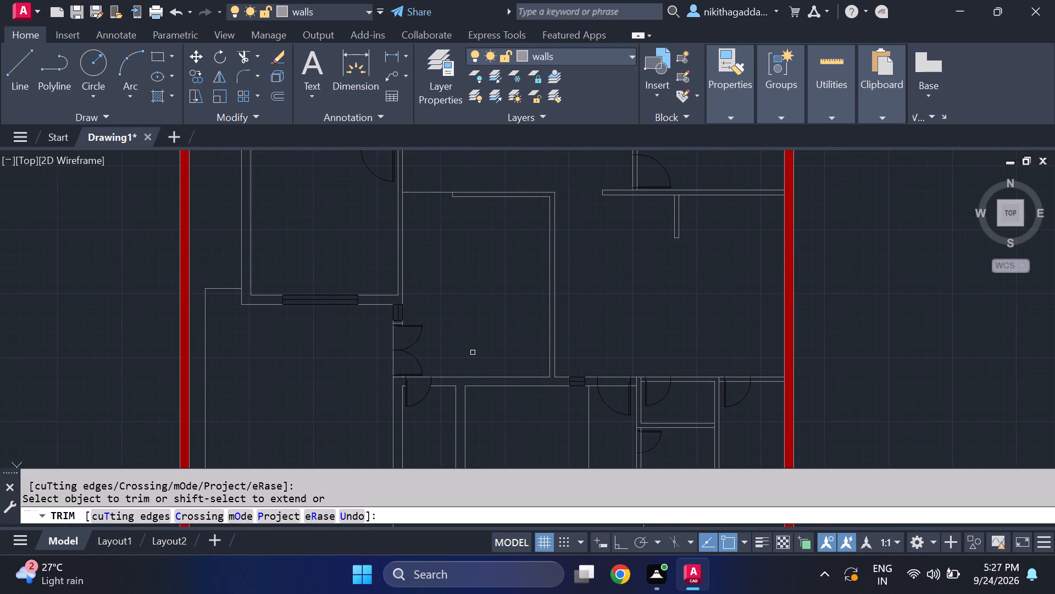
scroll(391, 333, "up", 4)
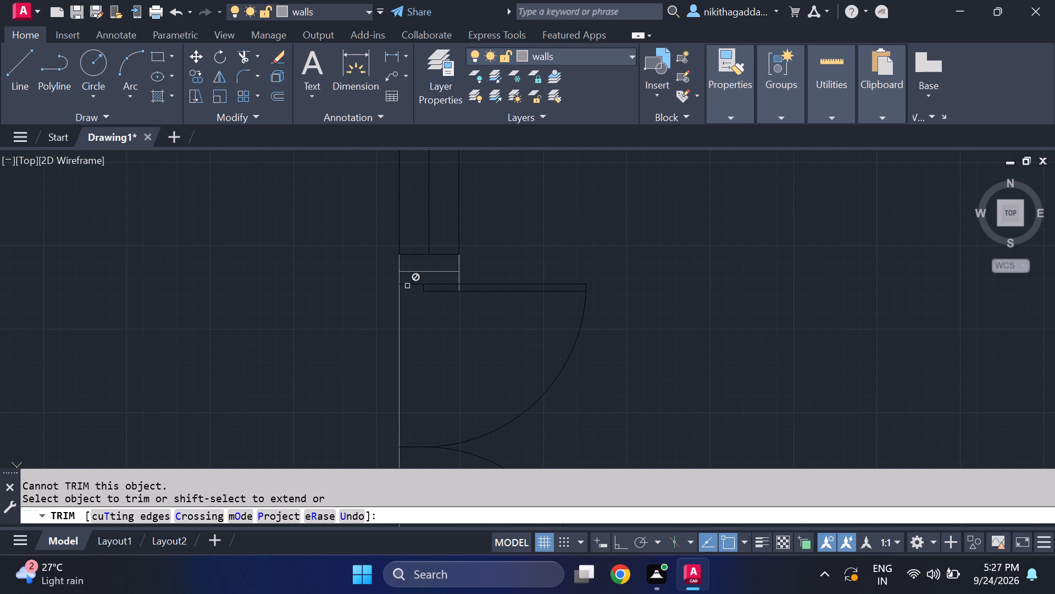
scroll(402, 295, "down", 2)
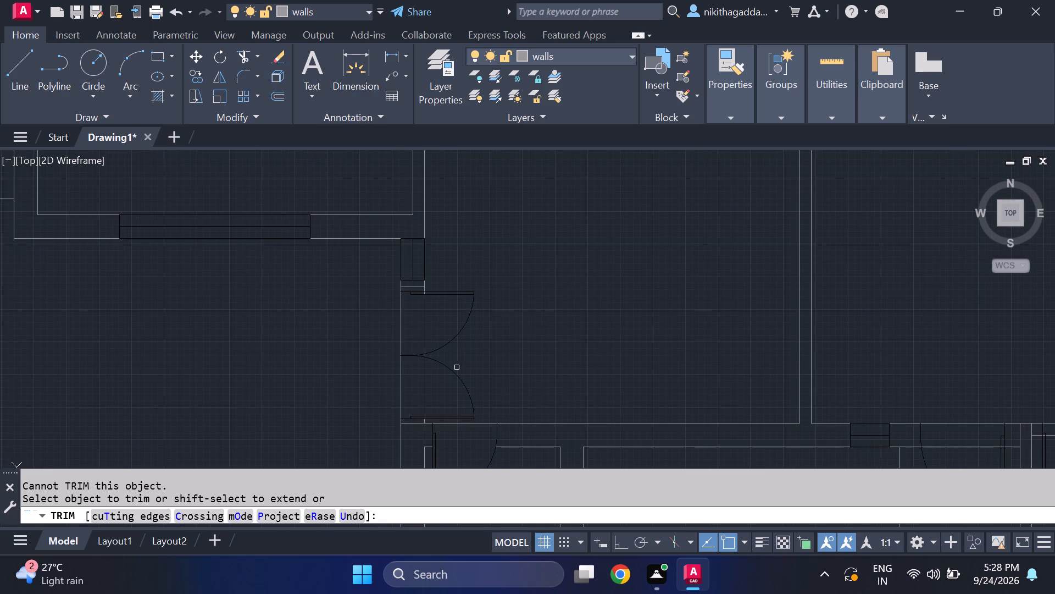
Trim the lines of the wall between the small left-side room and the larger room below it across both rooms' door openings.
scroll(502, 376, "down", 3)
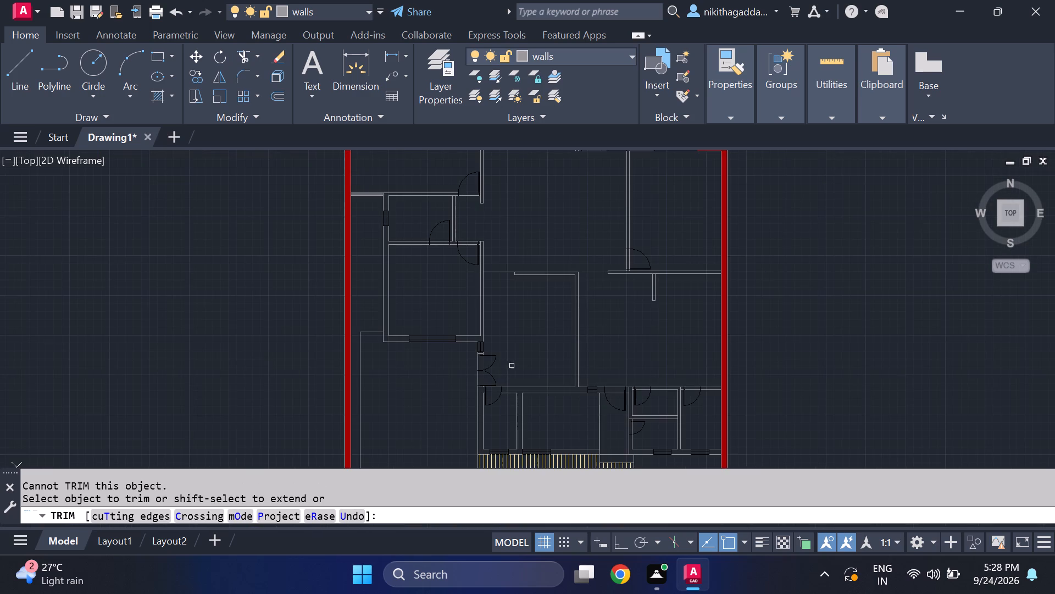
middle_click_drag(492, 341, 334, 391)
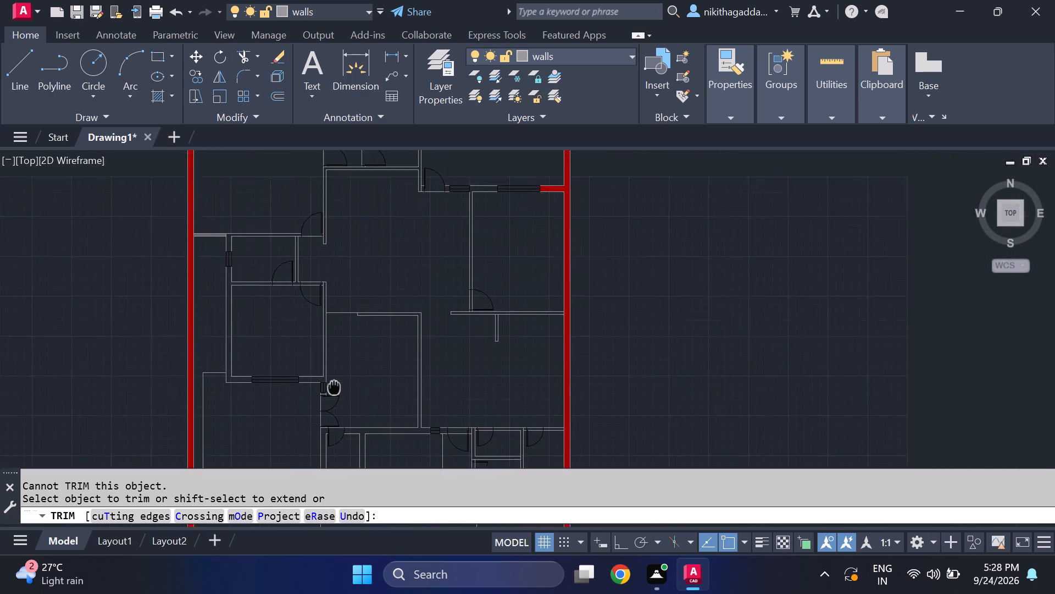
middle_click_drag(334, 391, 265, 356)
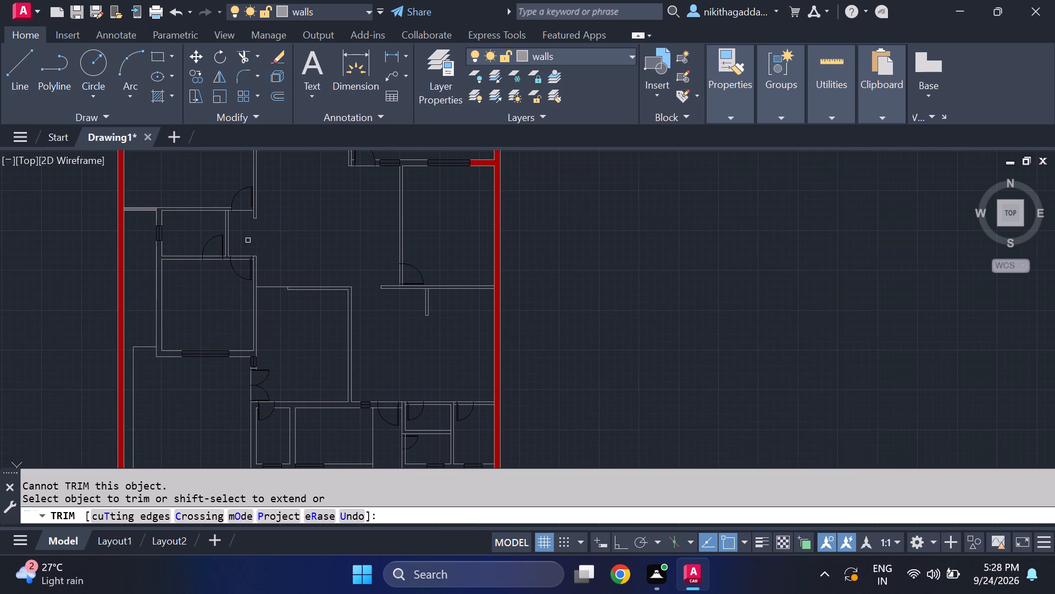
scroll(251, 255, "up", 5)
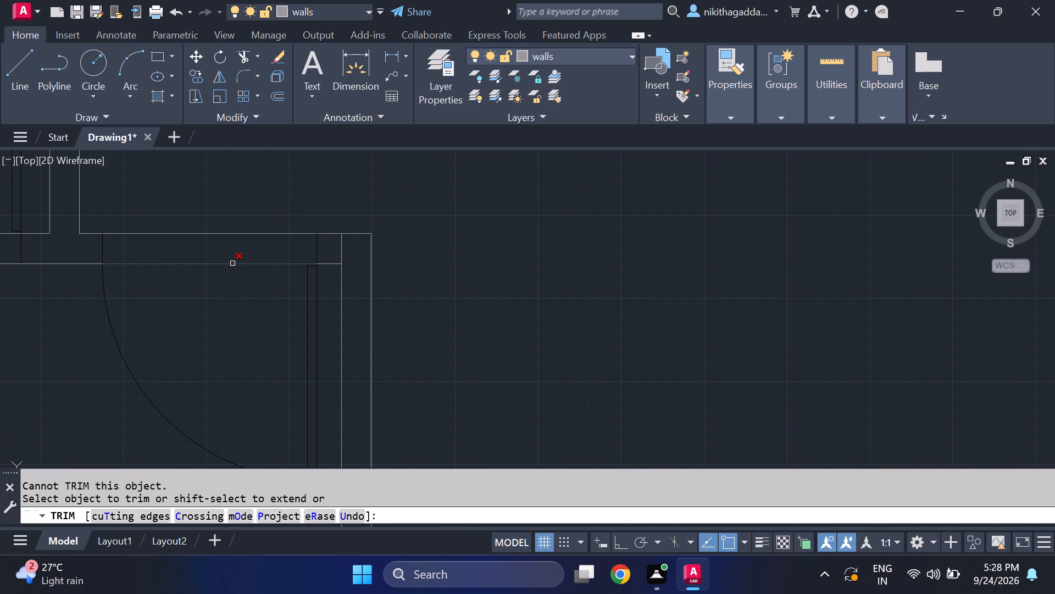
left_click(233, 263)
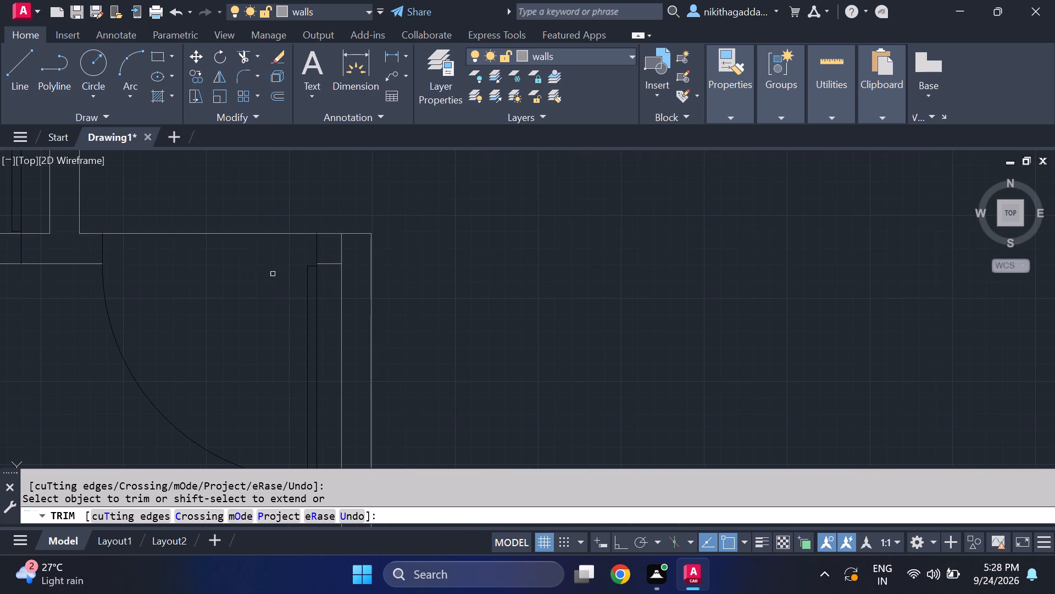
scroll(234, 287, "down", 4)
scroll(205, 270, "up", 3)
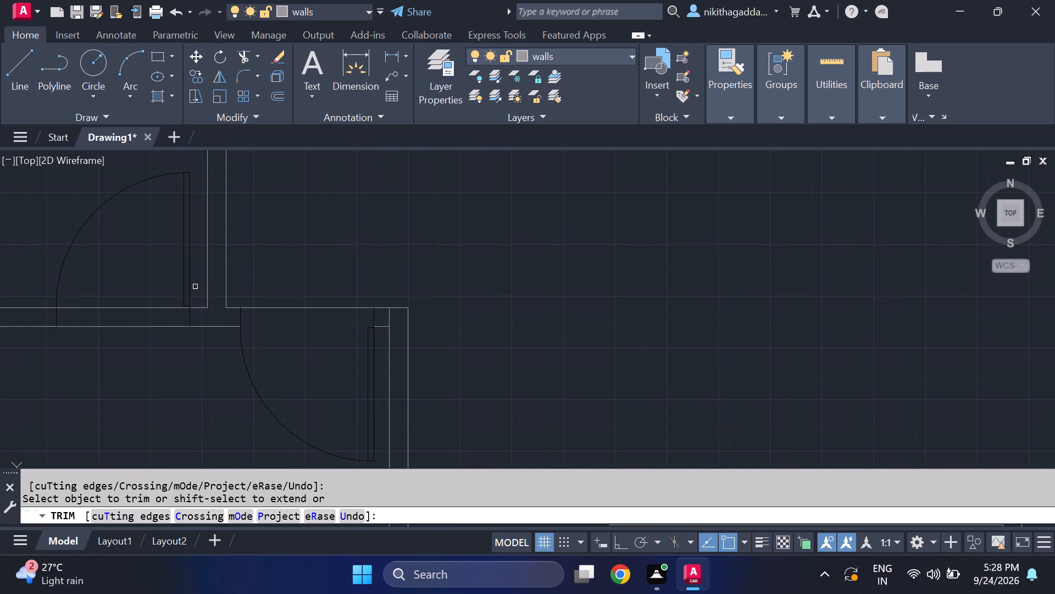
left_click(150, 308)
Trim the inner line of the right-side room's left wall across the door opening at its lower corner.
scroll(131, 315, "down", 4)
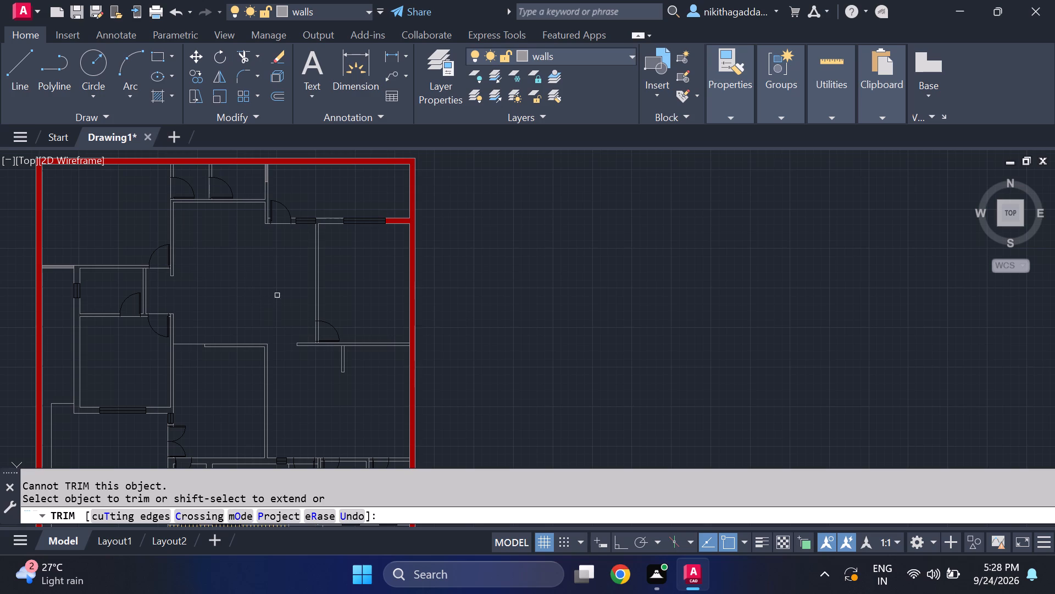
scroll(324, 332, "up", 3)
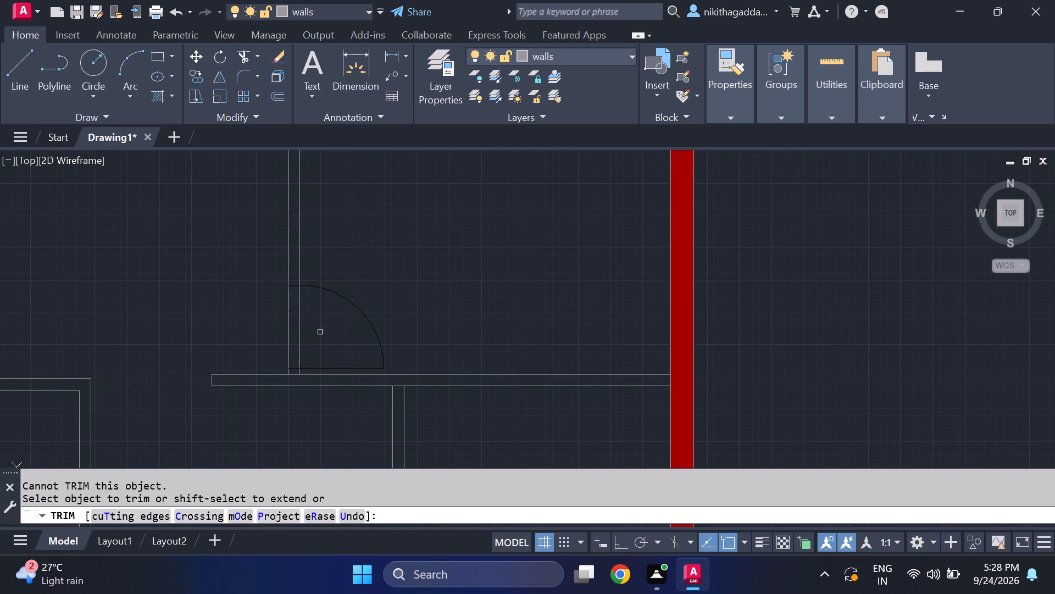
left_click(299, 338)
scroll(303, 366, "down", 4)
scroll(301, 372, "up", 2)
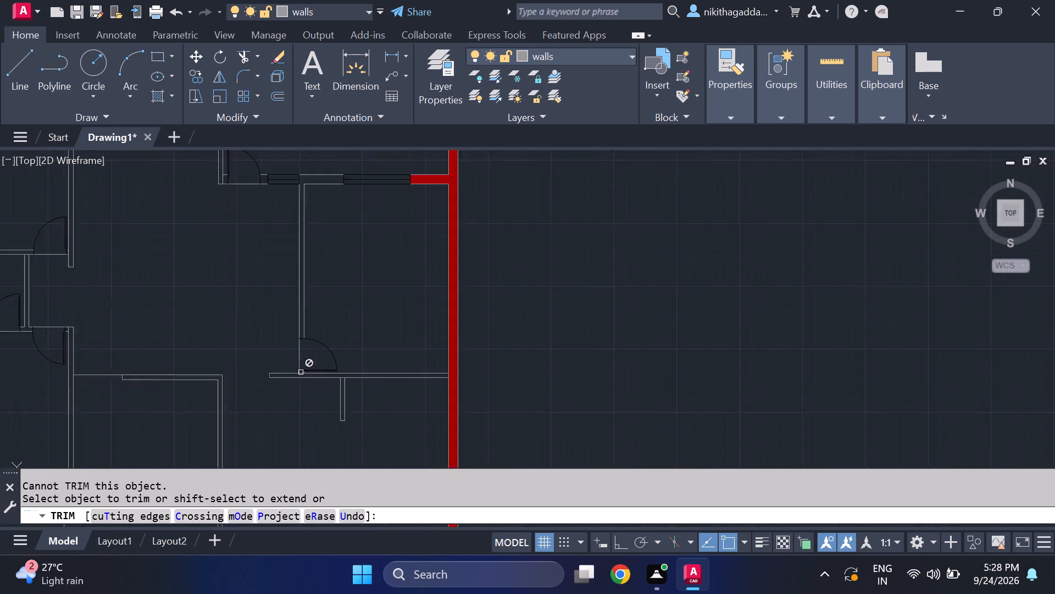
scroll(302, 372, "up", 8)
scroll(299, 384, "down", 5)
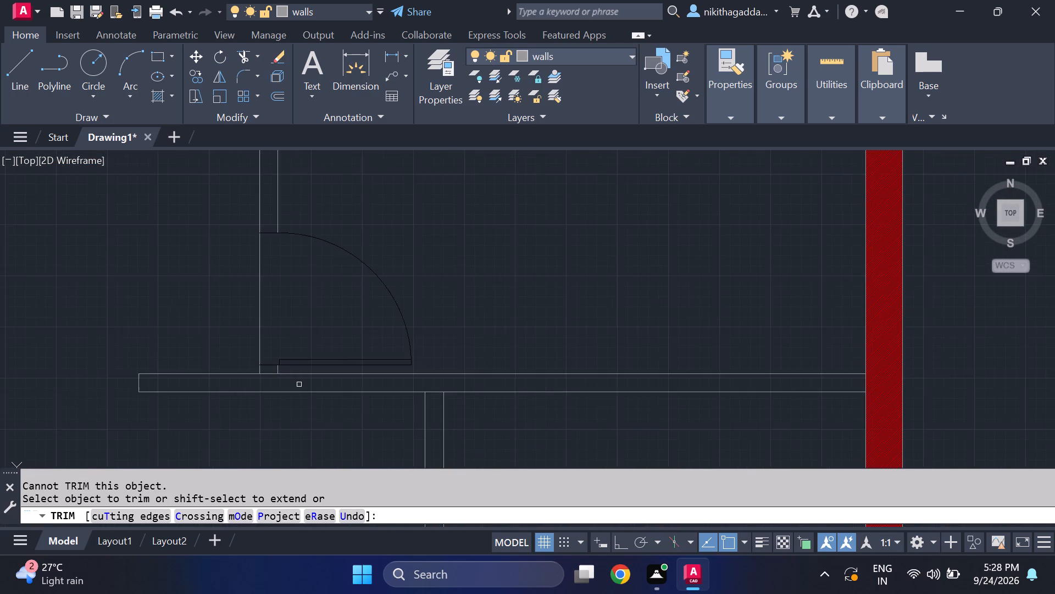
Trim the lower wall line across the wide door beside the small window in the lower wall, including the piece crossing its leaf.
scroll(299, 389, "down", 4)
middle_click_drag(303, 419, 274, 321)
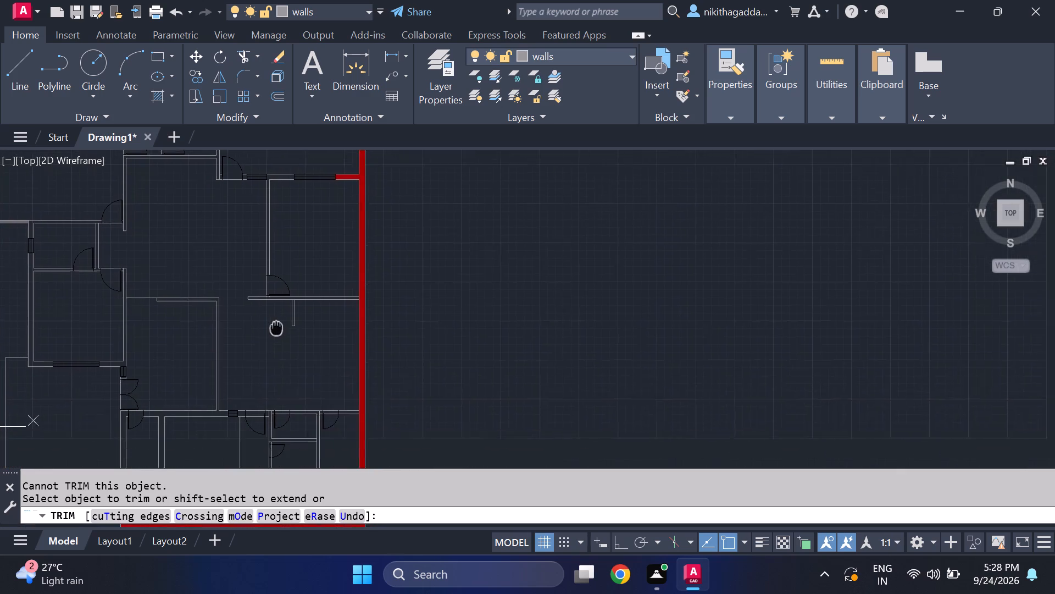
middle_click_drag(274, 321, 275, 275)
scroll(146, 370, "up", 3)
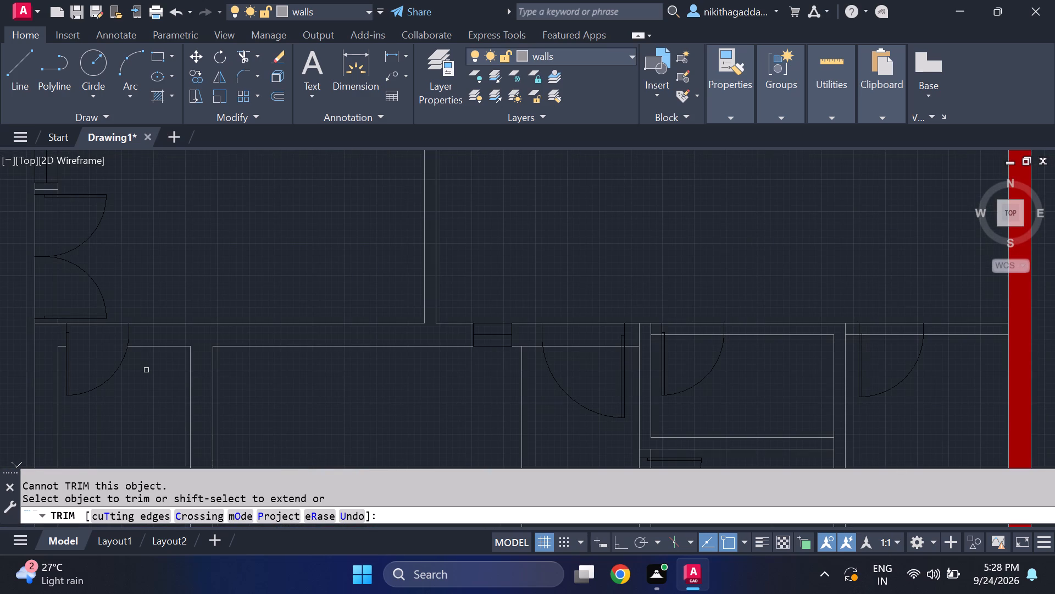
left_click(571, 346)
scroll(624, 352, "up", 5)
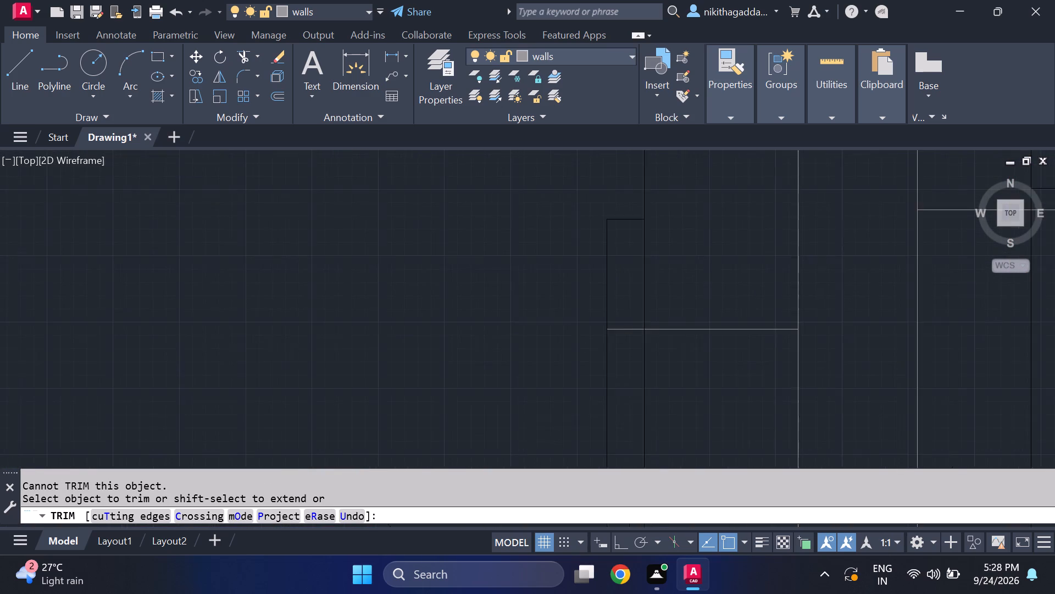
scroll(620, 337, "up", 1)
left_click(625, 325)
scroll(623, 325, "down", 4)
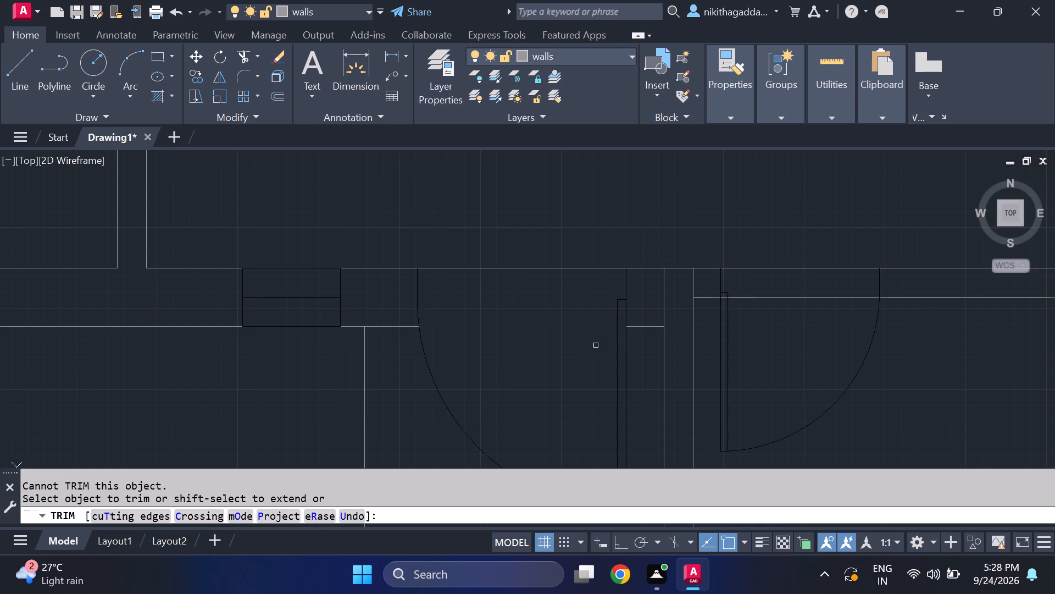
Trim the lower wall line across the two smaller doors near the red boundary wall, including the pieces crossing their leaves.
scroll(539, 356, "down", 4)
middle_click_drag(553, 365, 167, 369)
scroll(197, 364, "up", 3)
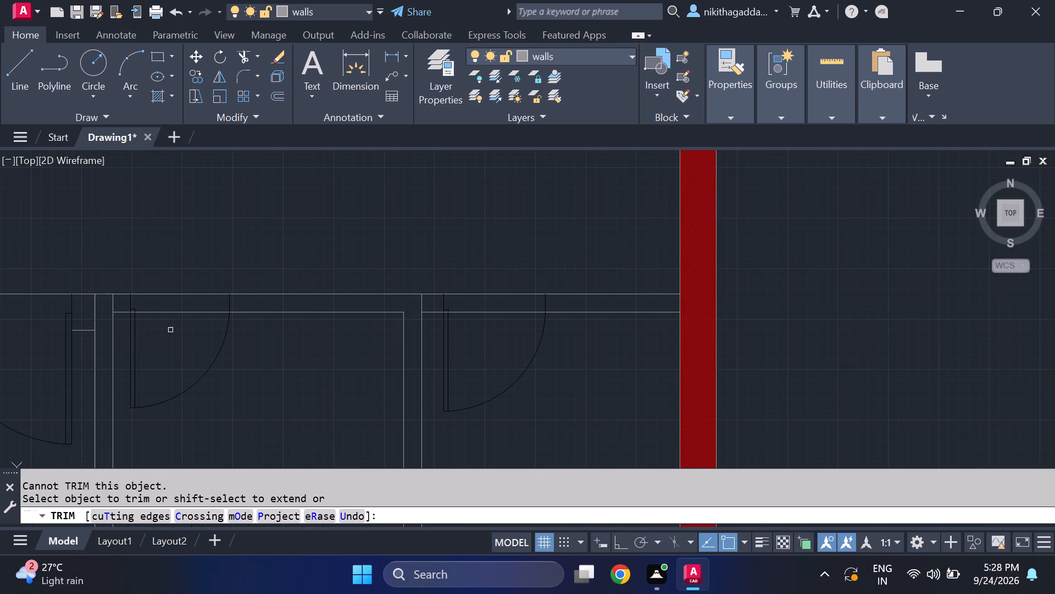
scroll(166, 327, "up", 2)
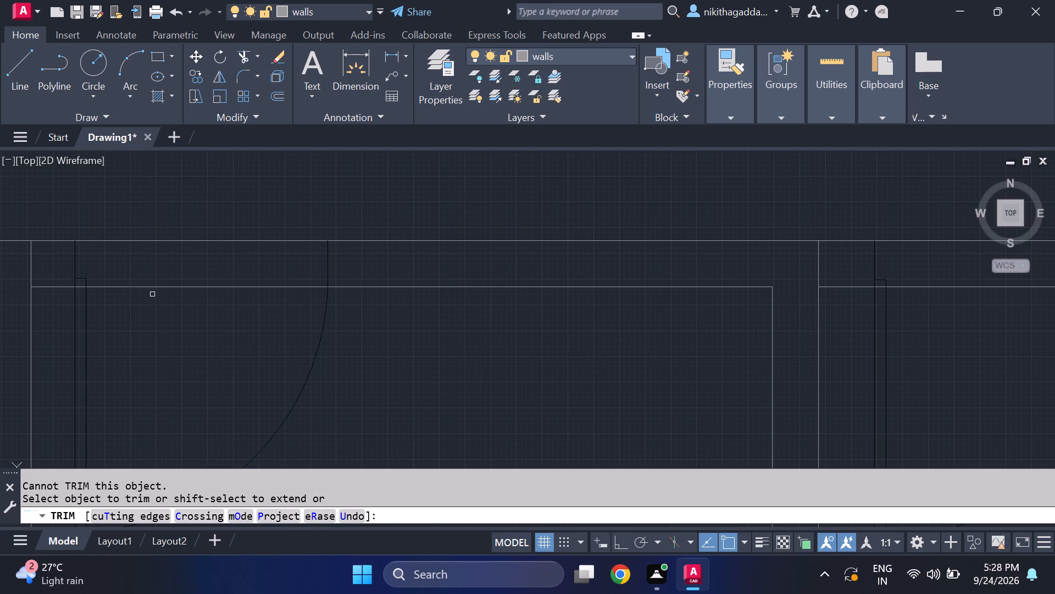
left_click(147, 288)
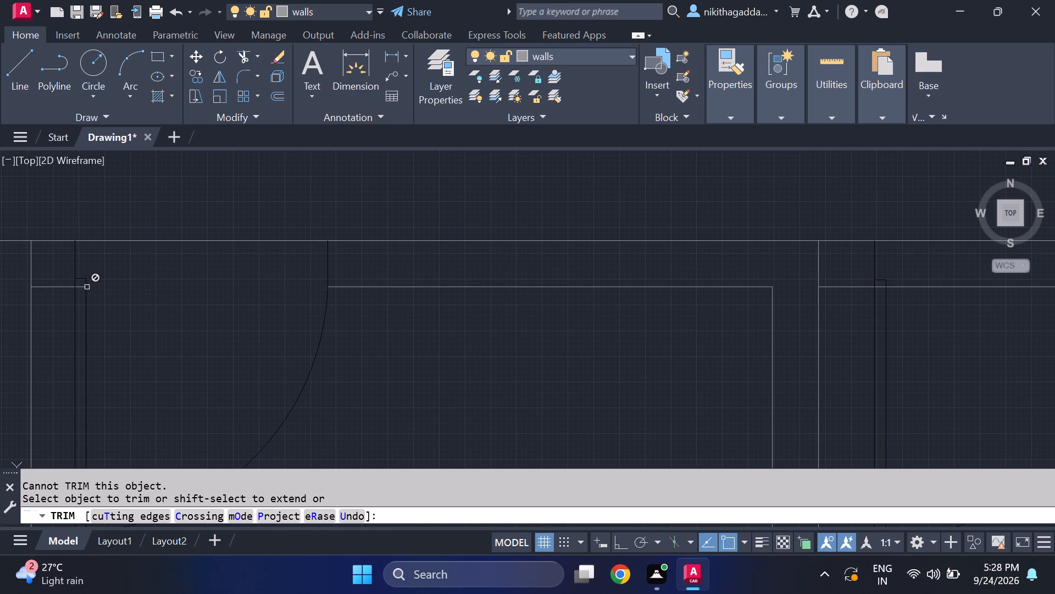
left_click(81, 287)
scroll(254, 339, "down", 4)
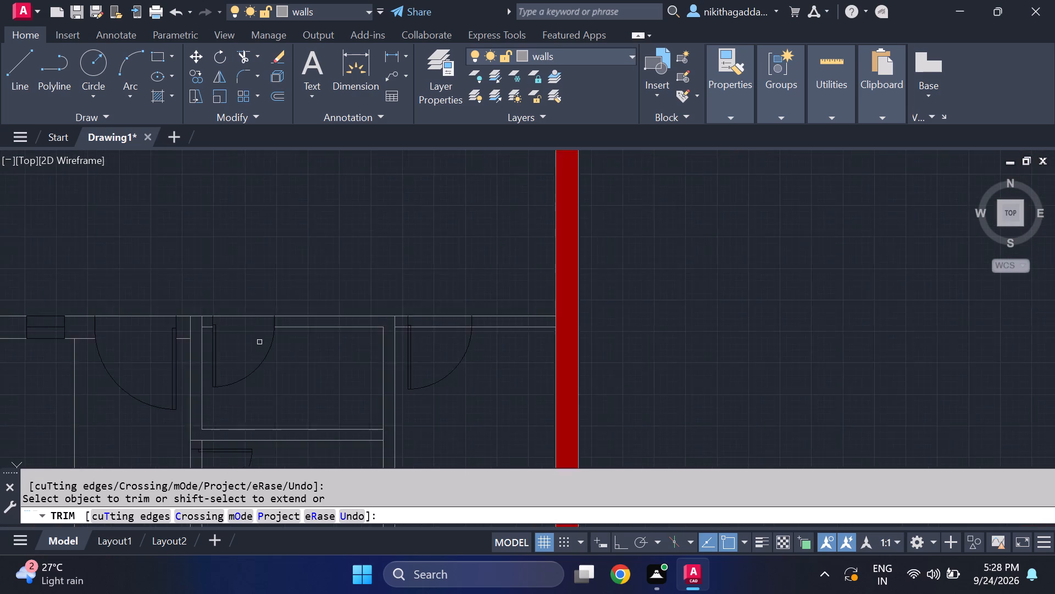
scroll(370, 353, "up", 4)
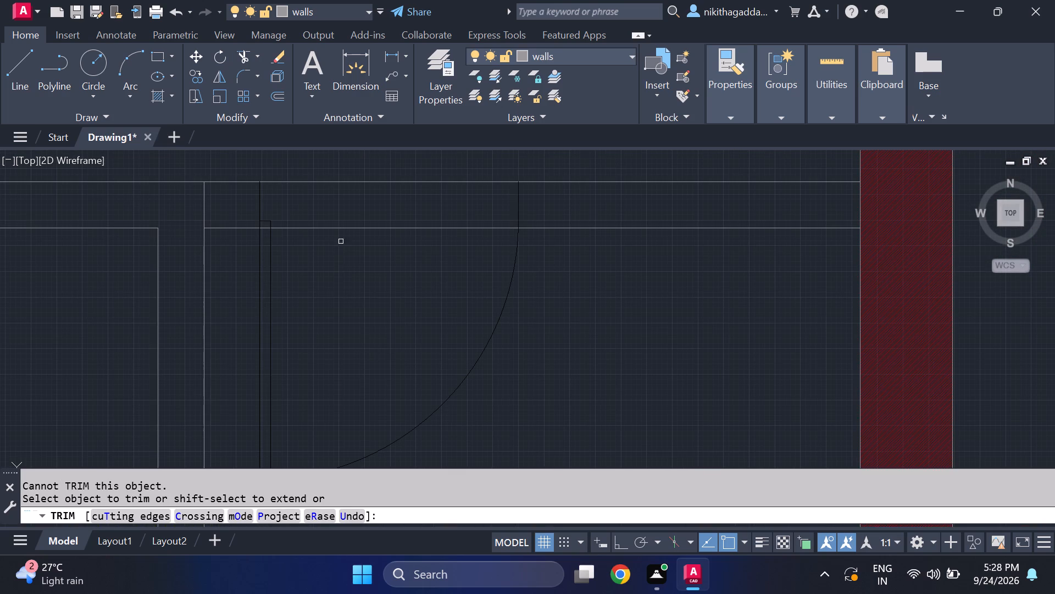
left_click(344, 228)
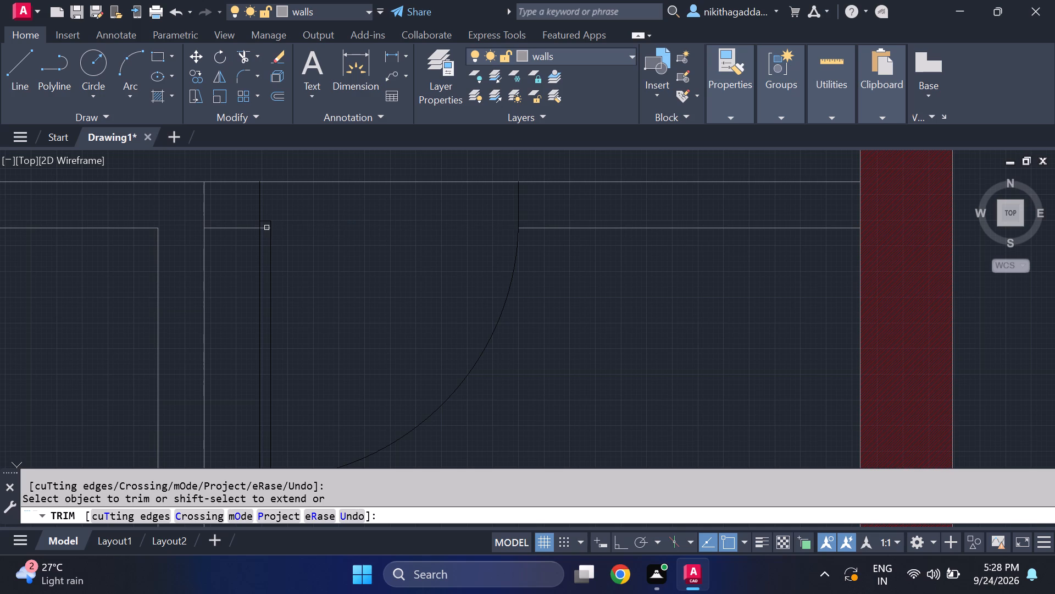
left_click(266, 228)
scroll(280, 246, "down", 4)
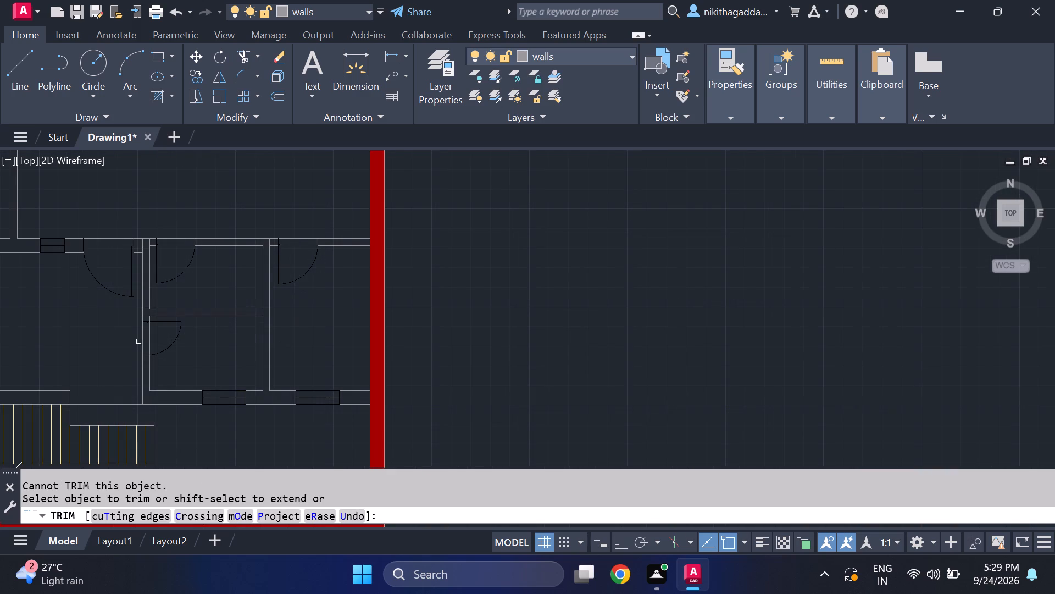
Trim the inner left wall line of the lower small room across its door opening and leaf.
scroll(139, 342, "up", 3)
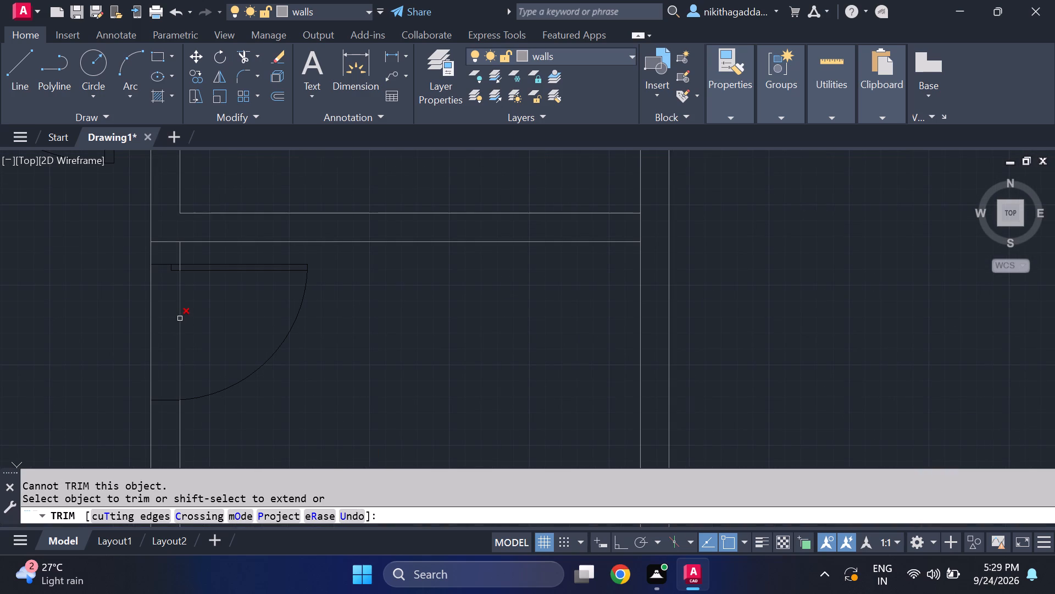
left_click(180, 318)
scroll(184, 365, "down", 2)
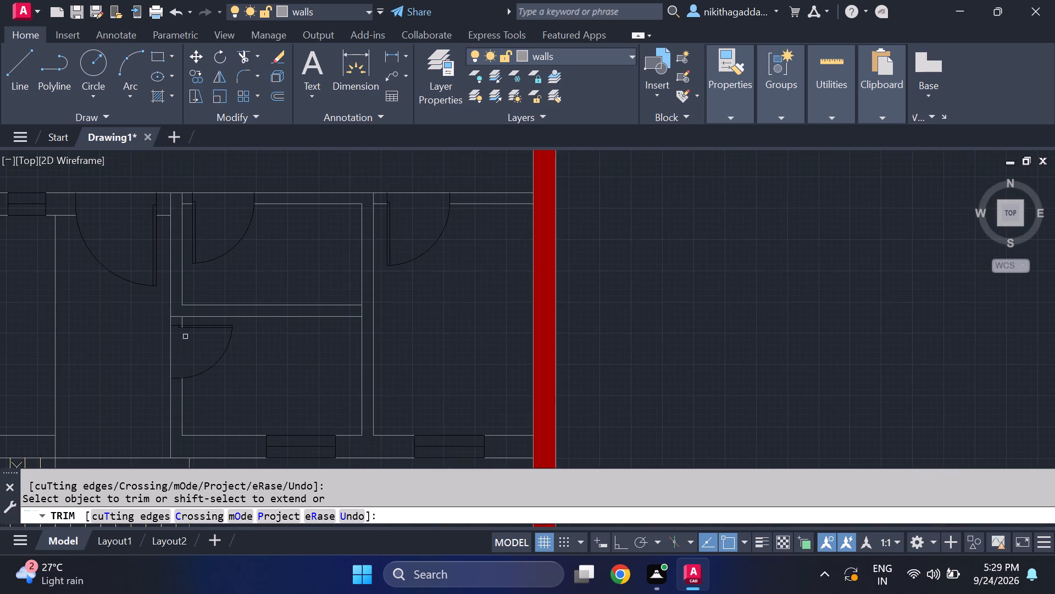
scroll(198, 334, "up", 3)
scroll(125, 284, "up", 3)
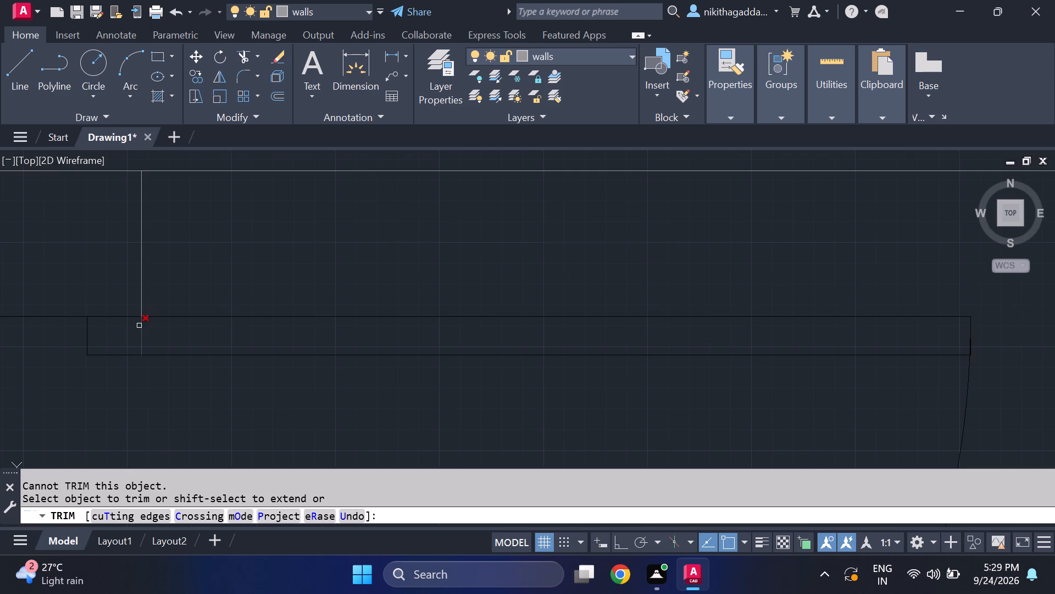
left_click(139, 326)
Remove the short leftover wall line between the wide door's leaf and the adjoining small rooms' wall.
scroll(157, 339, "down", 5)
scroll(245, 339, "down", 3)
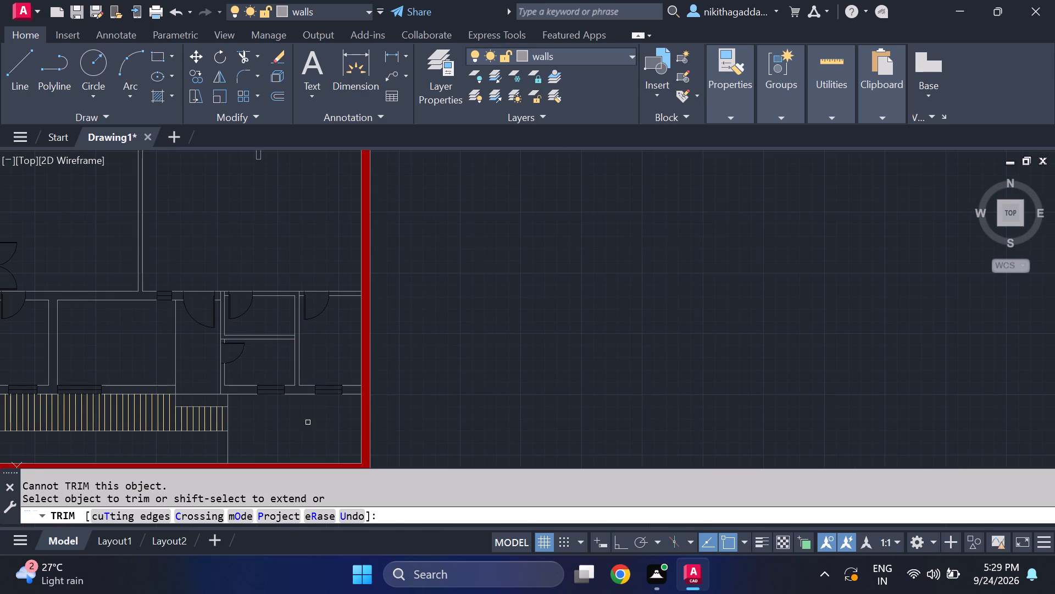
scroll(260, 381, "down", 1)
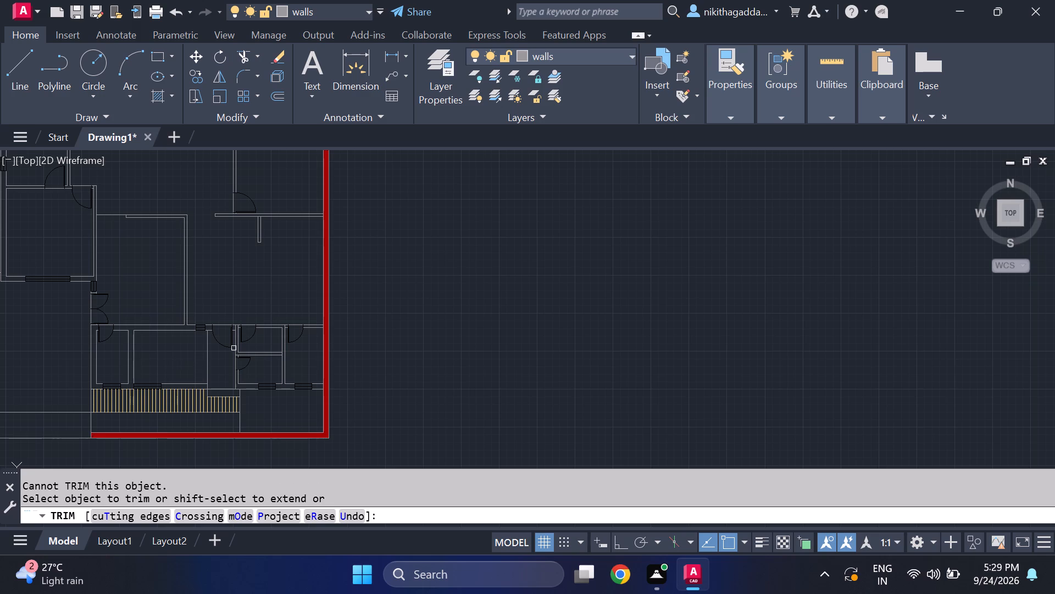
scroll(230, 345, "up", 3)
scroll(206, 351, "down", 3)
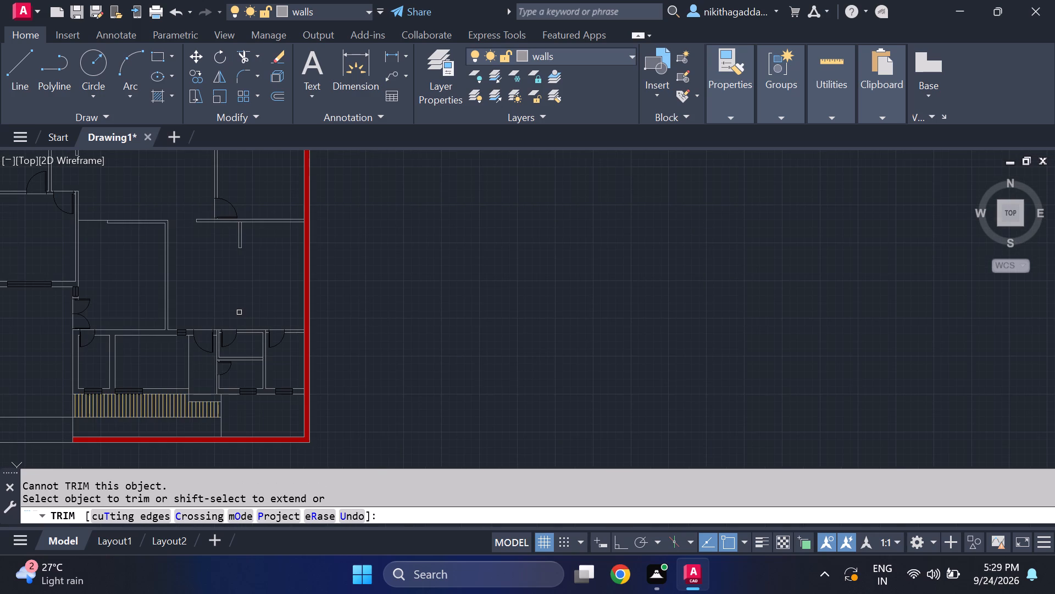
scroll(232, 345, "up", 3)
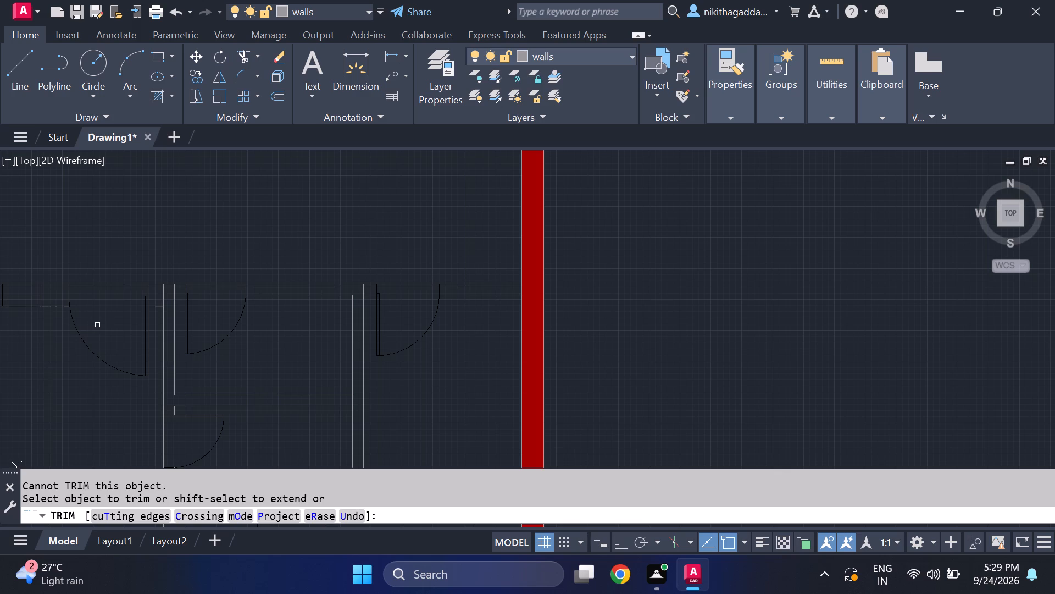
left_click(157, 306)
Inspect the door openings across the floor plan for wall lines still to trim, and end the Trim command.
scroll(72, 343, "down", 1)
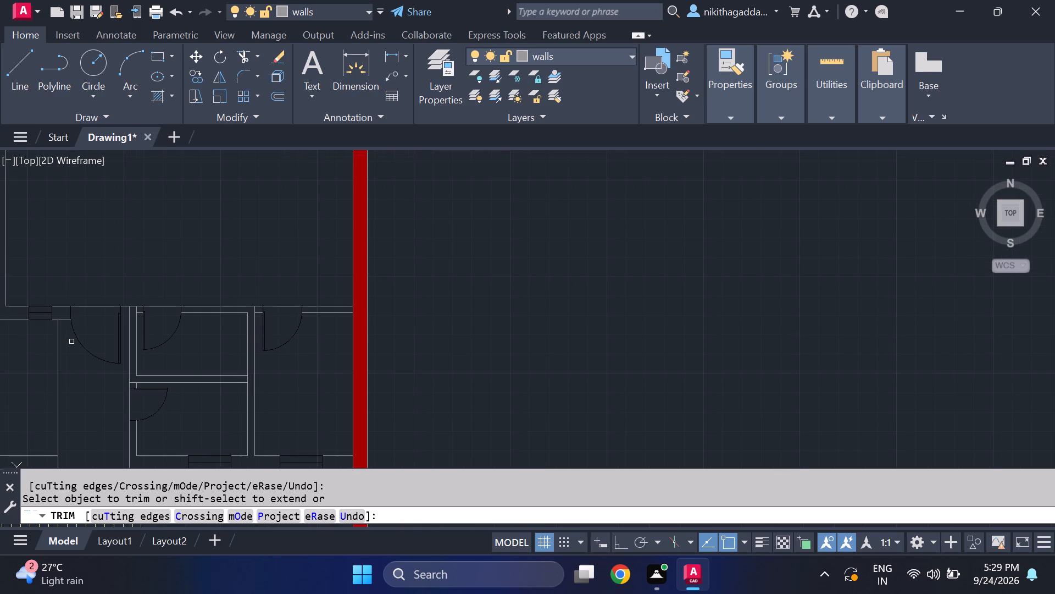
scroll(71, 343, "down", 3)
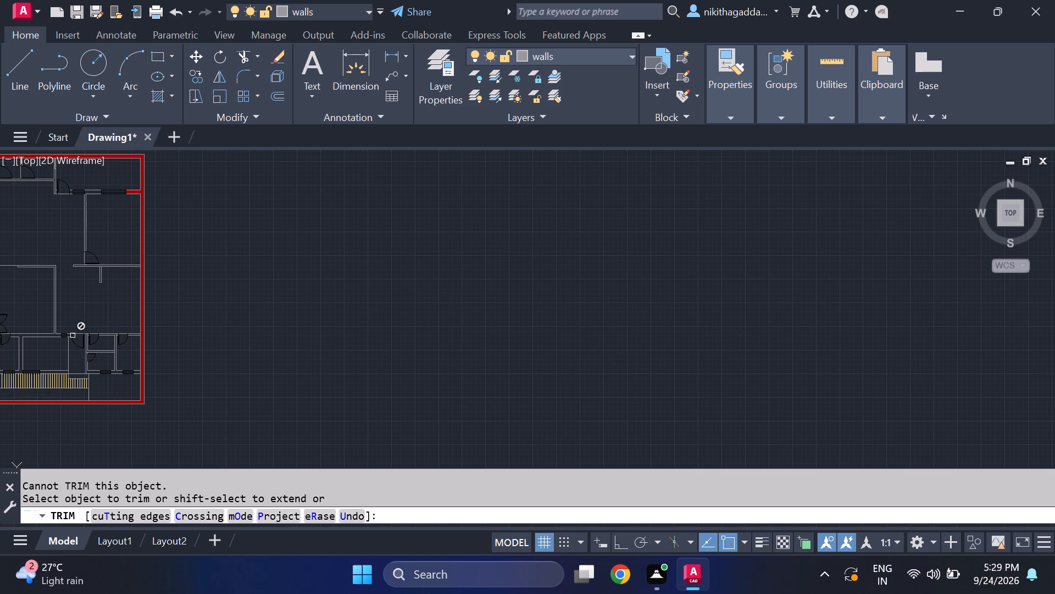
middle_click_drag(70, 335, 102, 362)
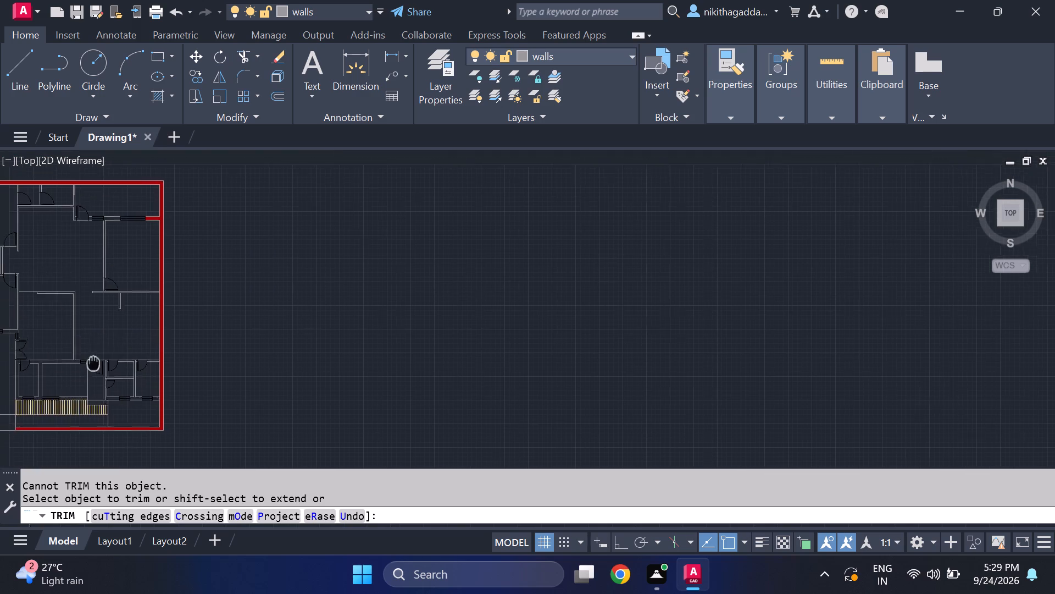
middle_click_drag(102, 362, 268, 341)
scroll(276, 275, "up", 2)
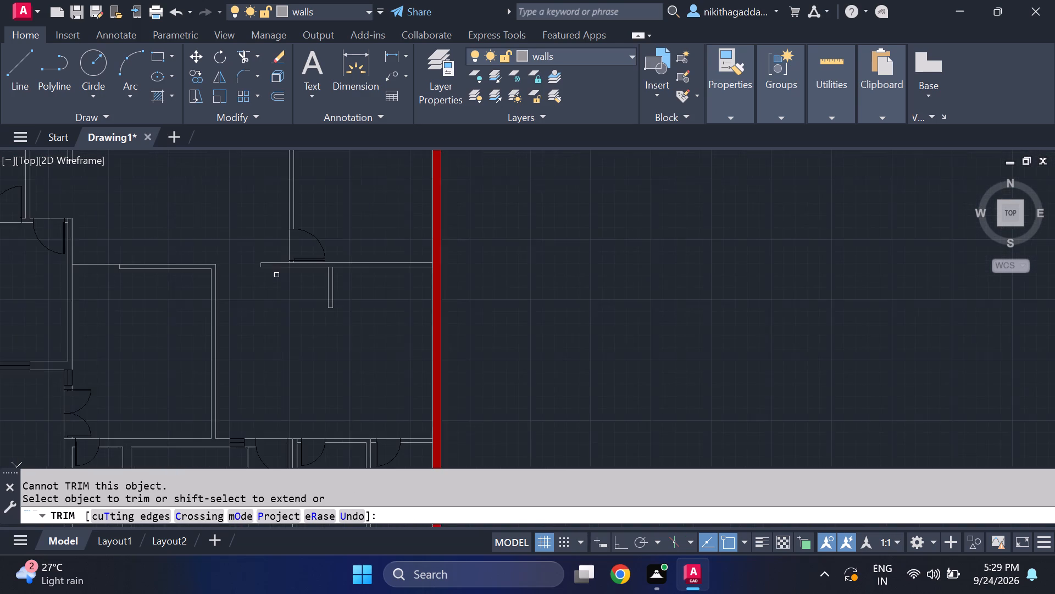
scroll(276, 275, "up", 1)
scroll(314, 235, "up", 3)
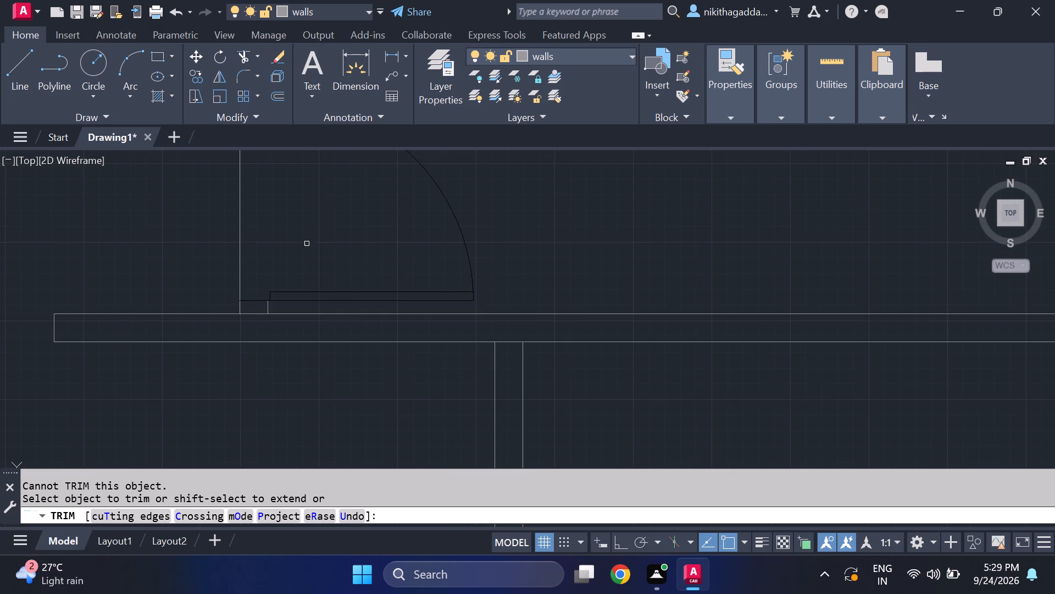
scroll(301, 253, "down", 5)
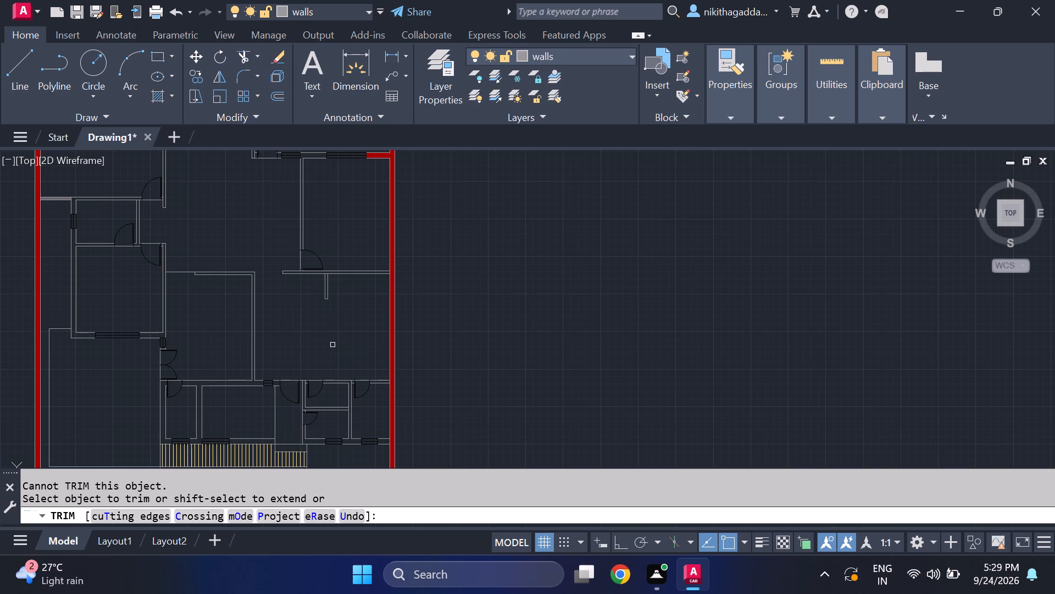
middle_click_drag(213, 343, 240, 394)
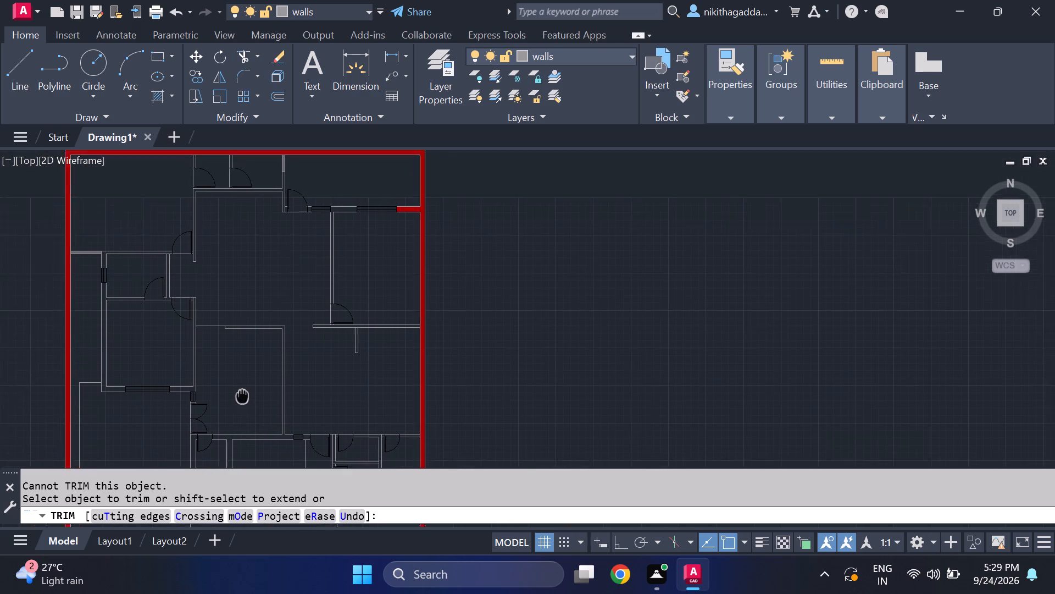
middle_click_drag(240, 394, 223, 374)
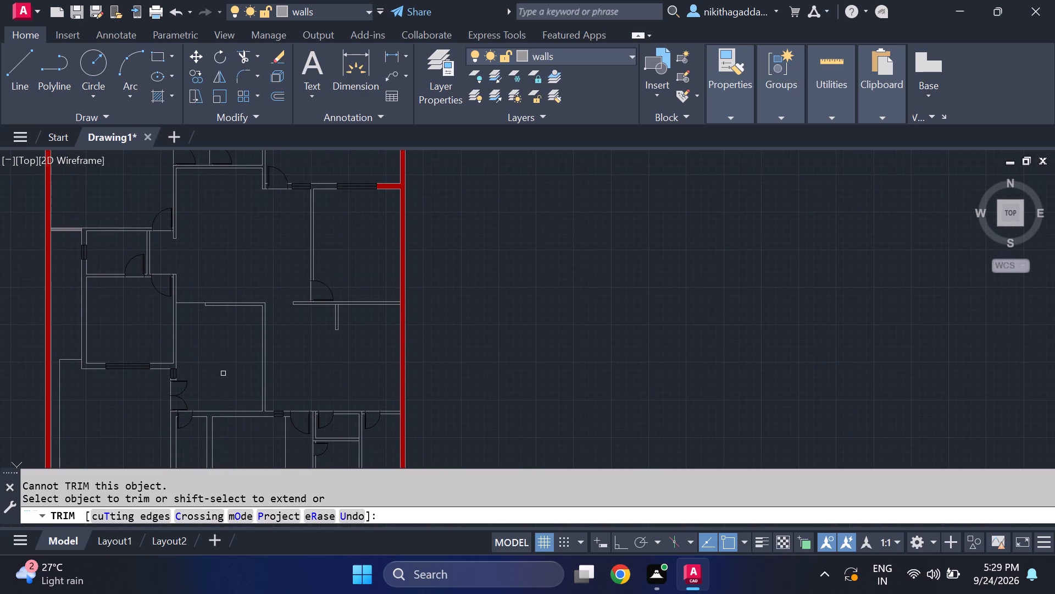
key("Escape")
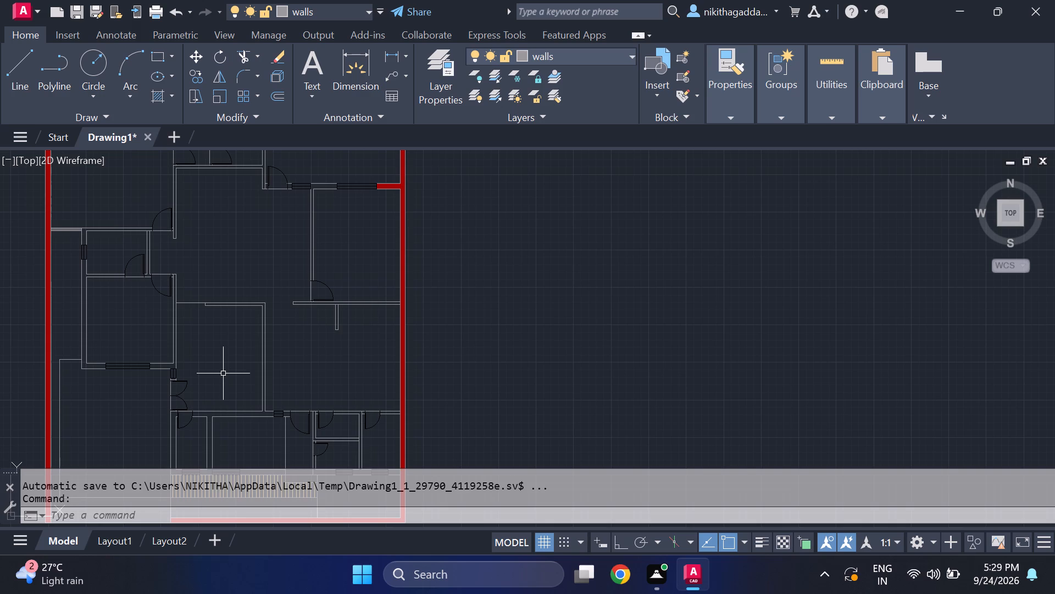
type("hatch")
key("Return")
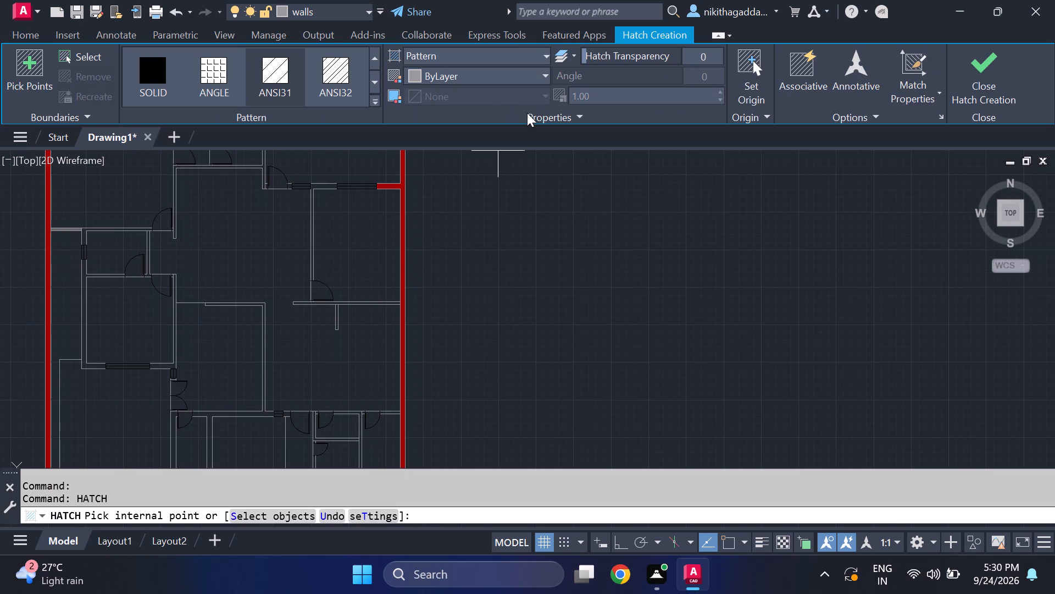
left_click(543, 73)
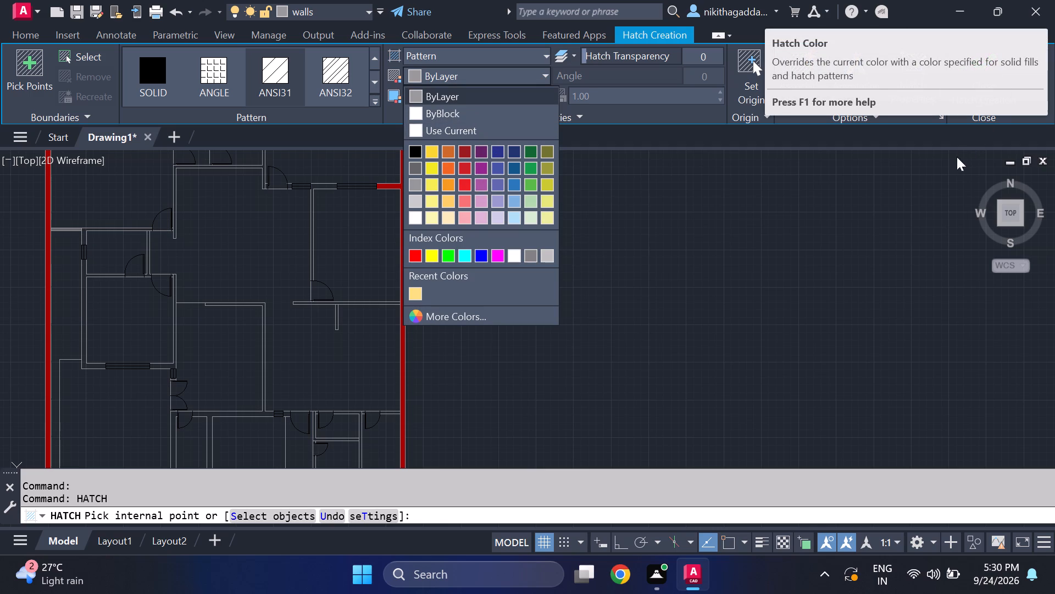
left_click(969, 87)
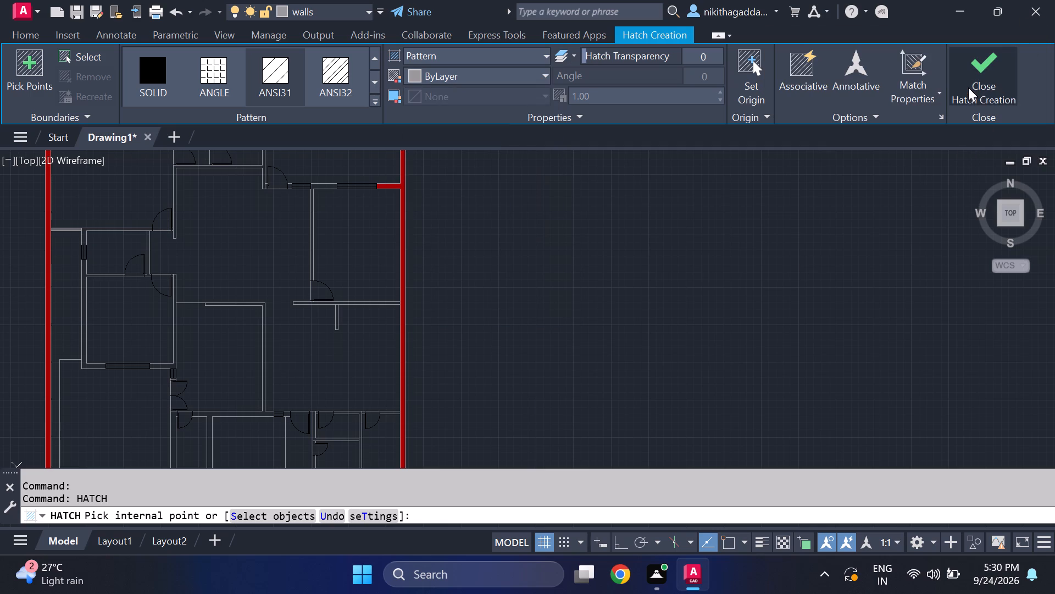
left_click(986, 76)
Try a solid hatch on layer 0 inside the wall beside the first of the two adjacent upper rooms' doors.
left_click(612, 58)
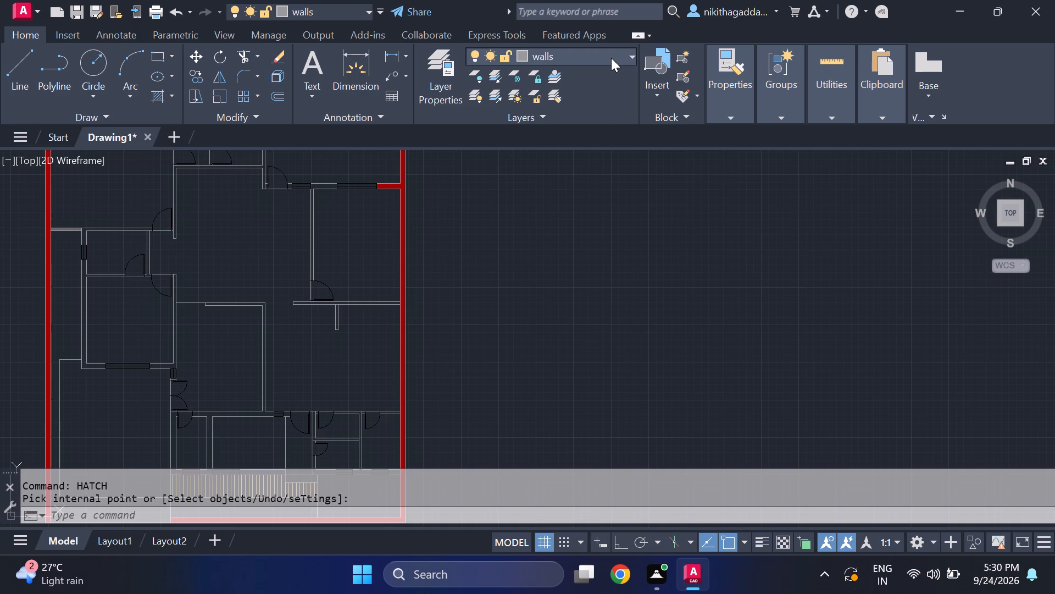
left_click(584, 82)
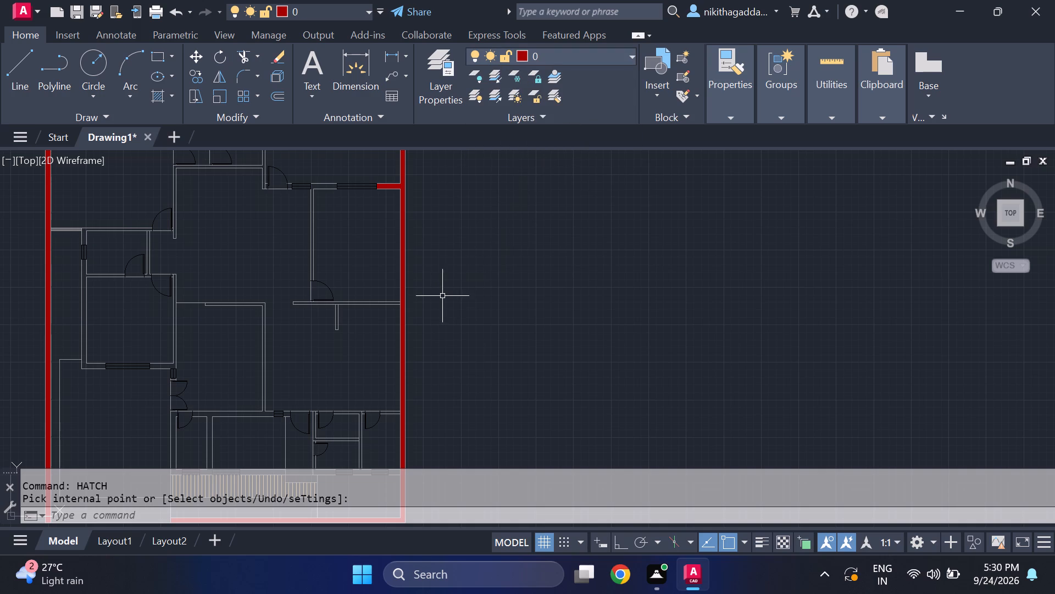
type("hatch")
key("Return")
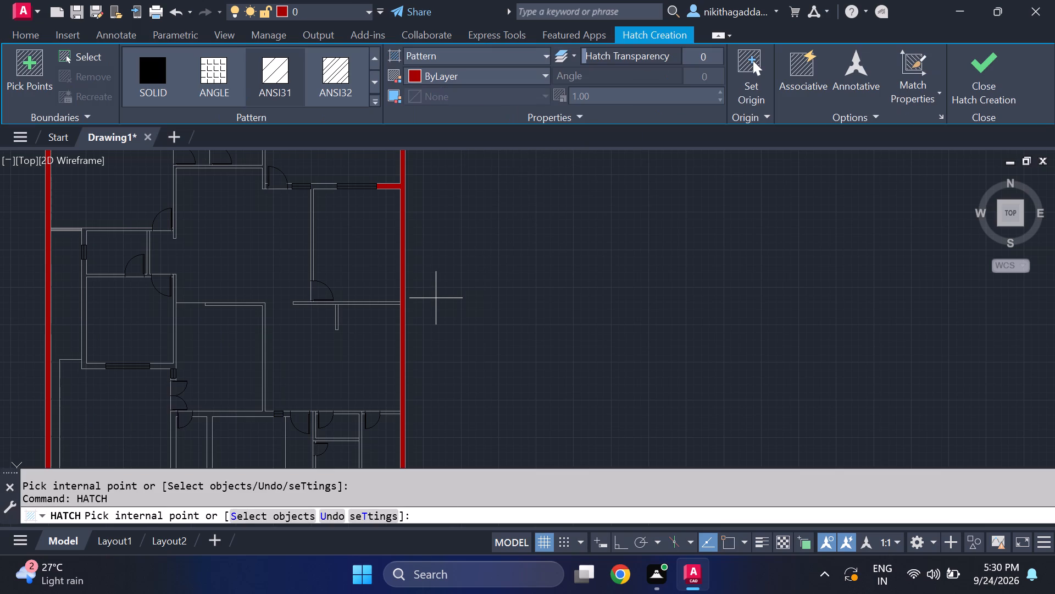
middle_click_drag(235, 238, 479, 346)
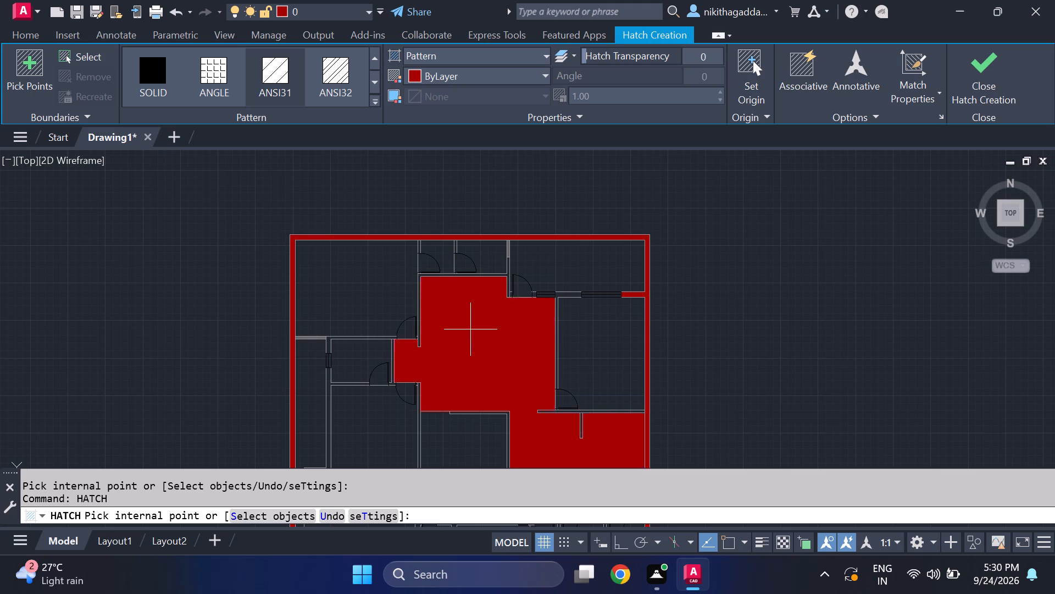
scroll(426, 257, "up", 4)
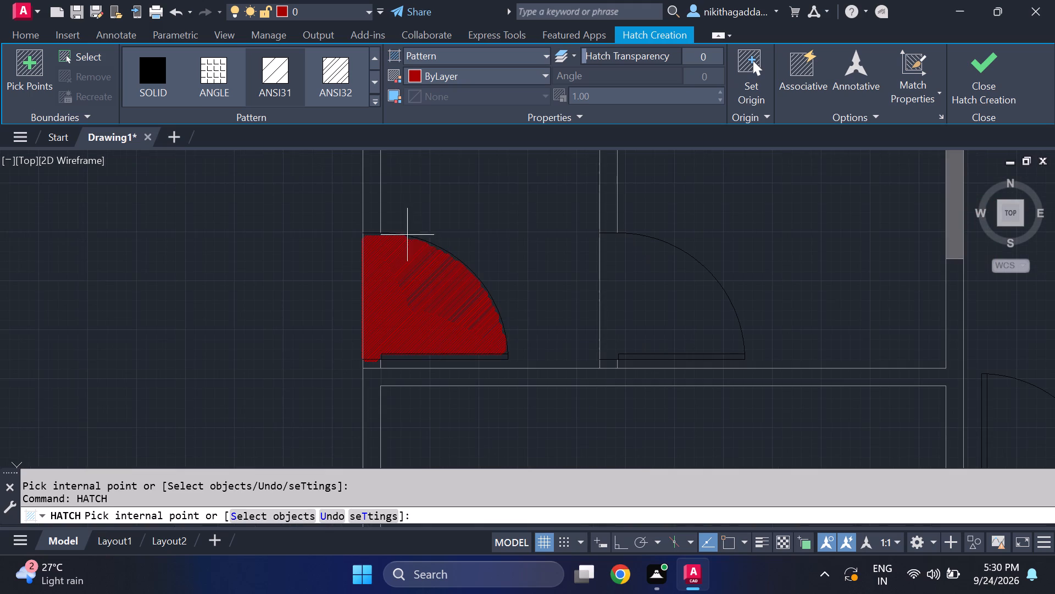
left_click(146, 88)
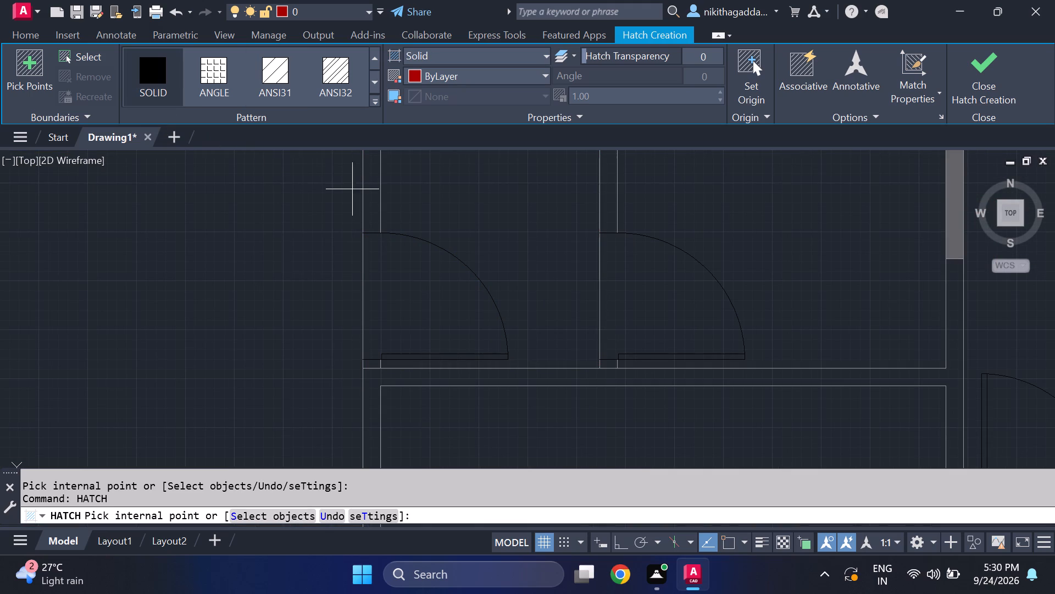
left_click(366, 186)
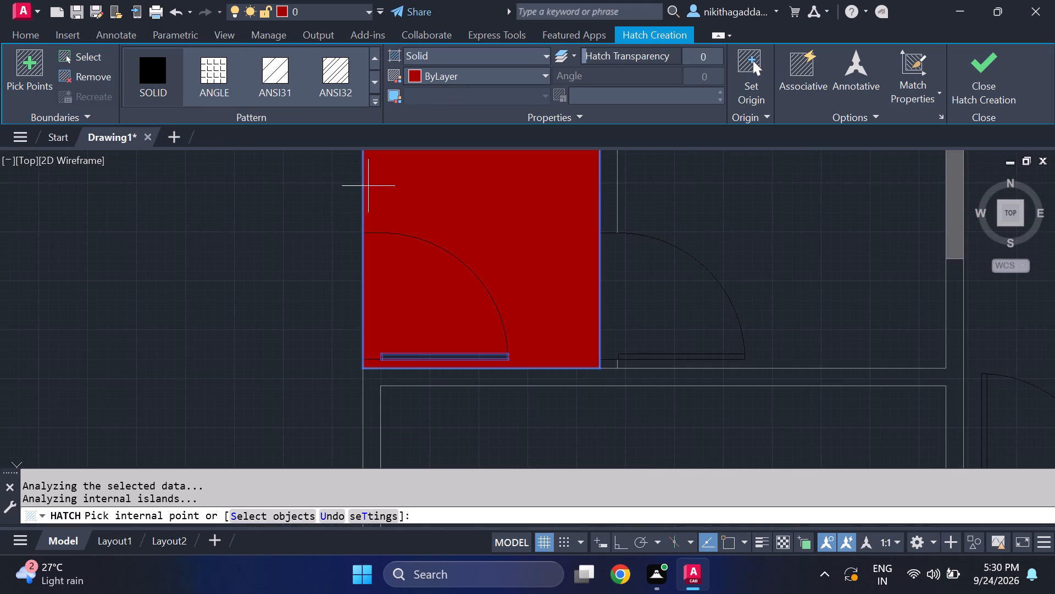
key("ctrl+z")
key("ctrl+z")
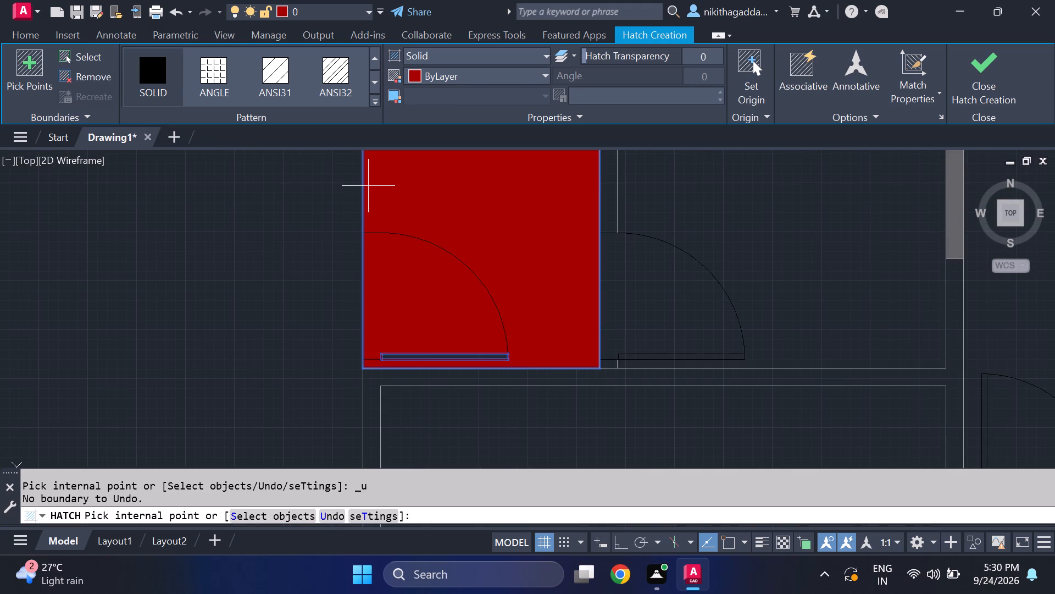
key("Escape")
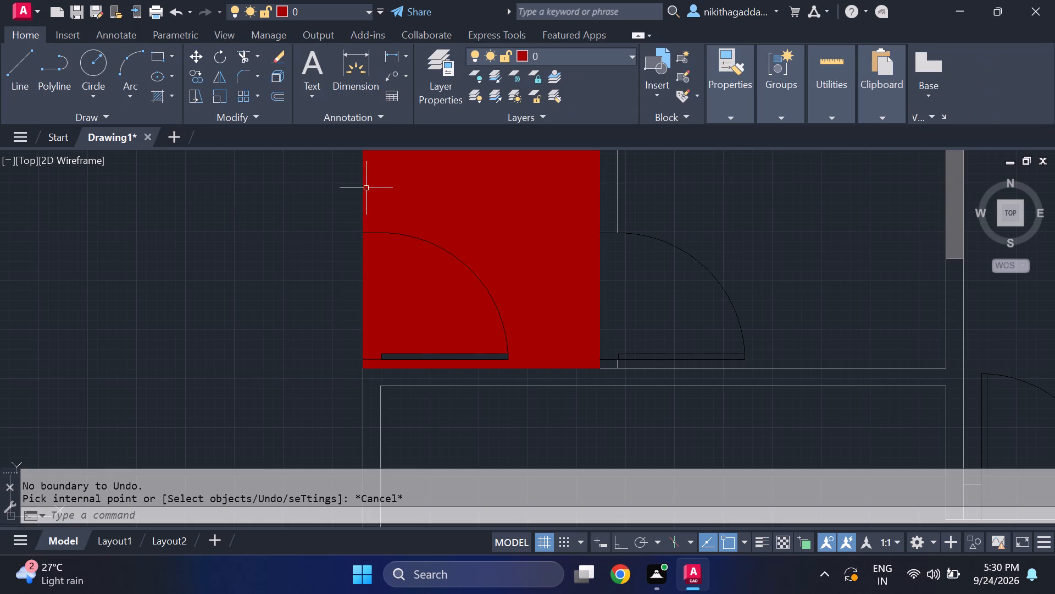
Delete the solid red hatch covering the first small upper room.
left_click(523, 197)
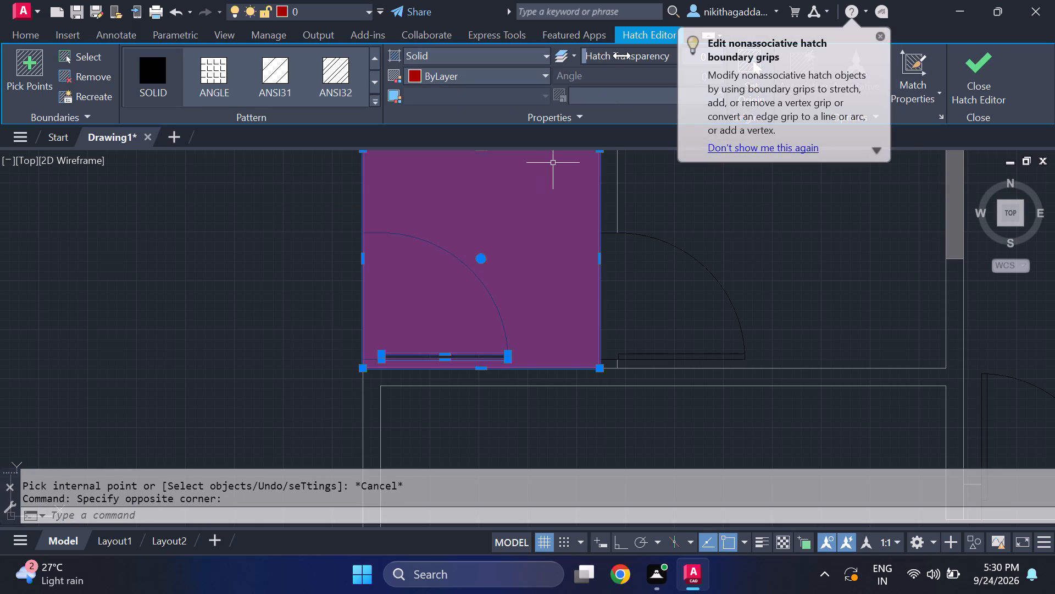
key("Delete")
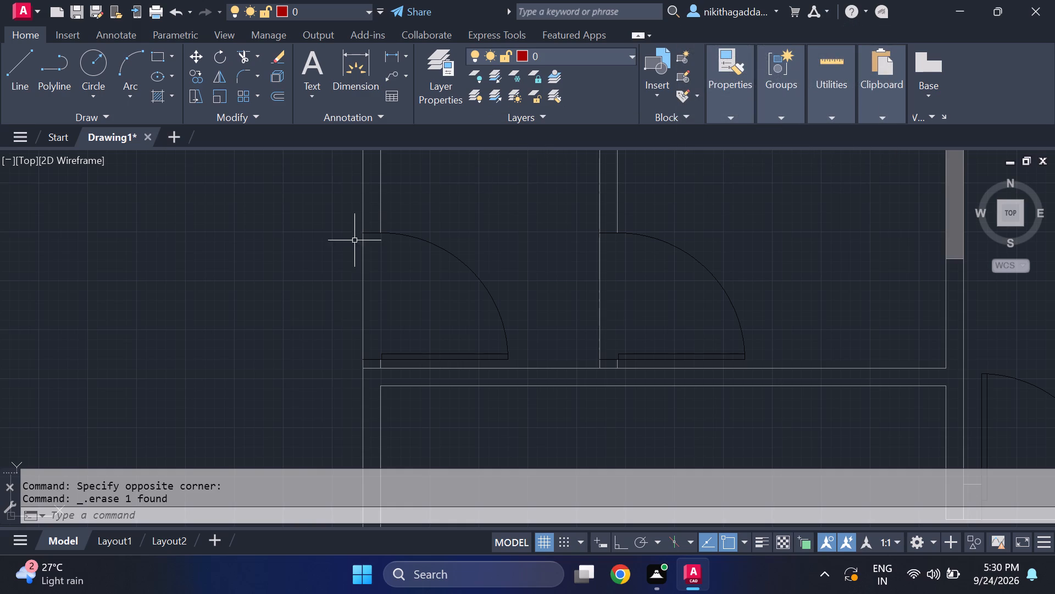
Make the walls layer current and draw a short line across the wall just above the first small upper room's door.
scroll(132, 0, "up", 3)
left_click(617, 61)
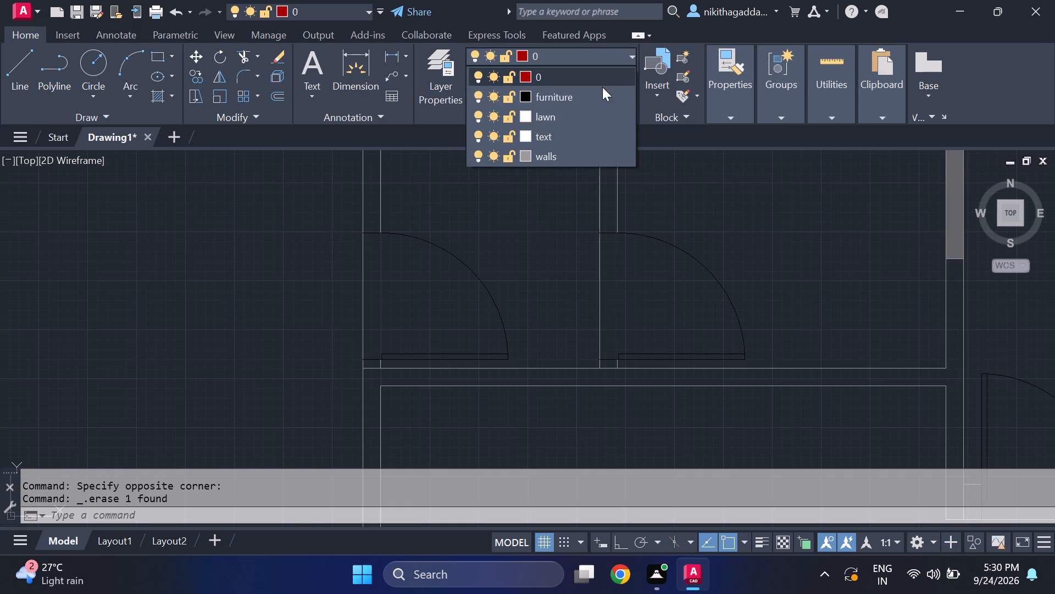
left_click(570, 156)
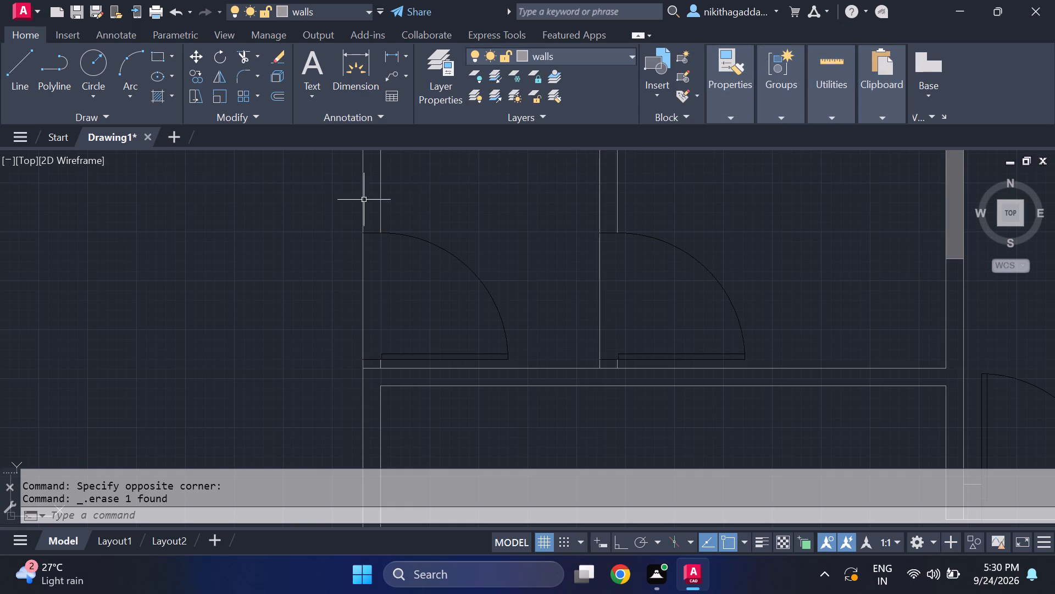
type("l;")
key("Return")
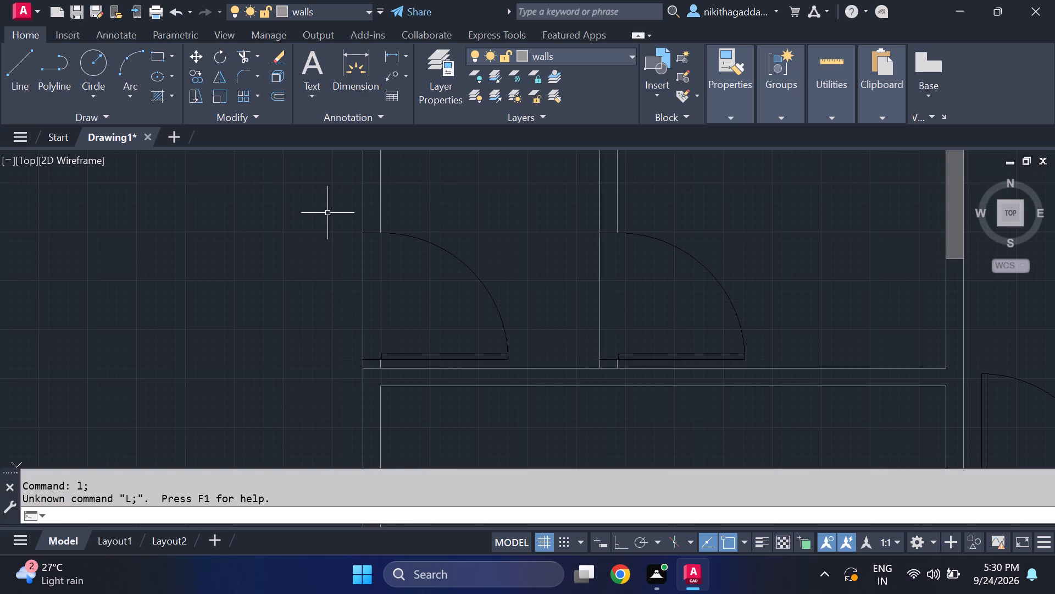
key("Escape")
key("l")
key("Return")
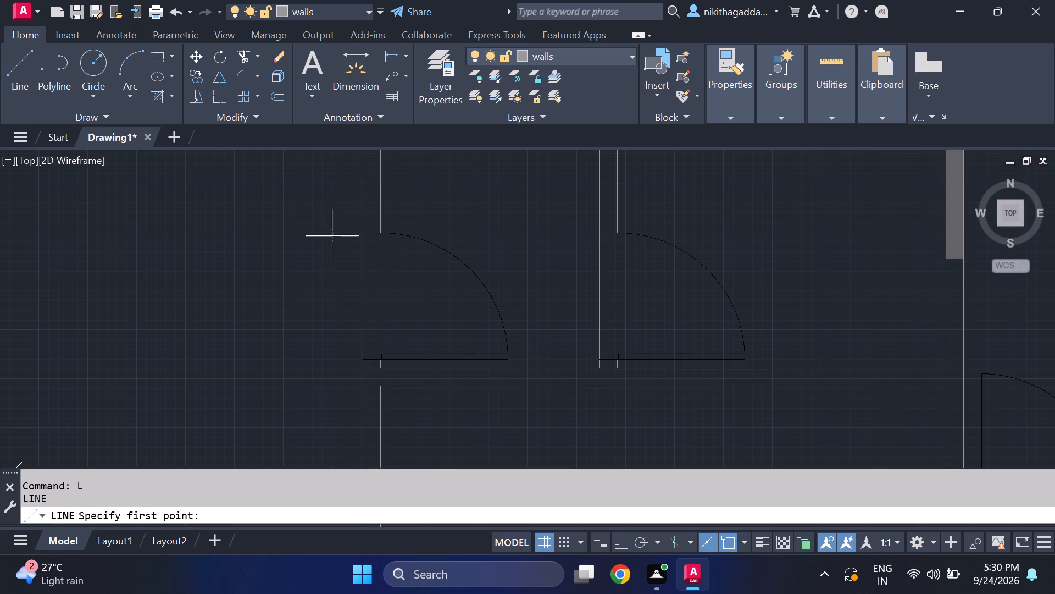
scroll(345, 221, "up", 2)
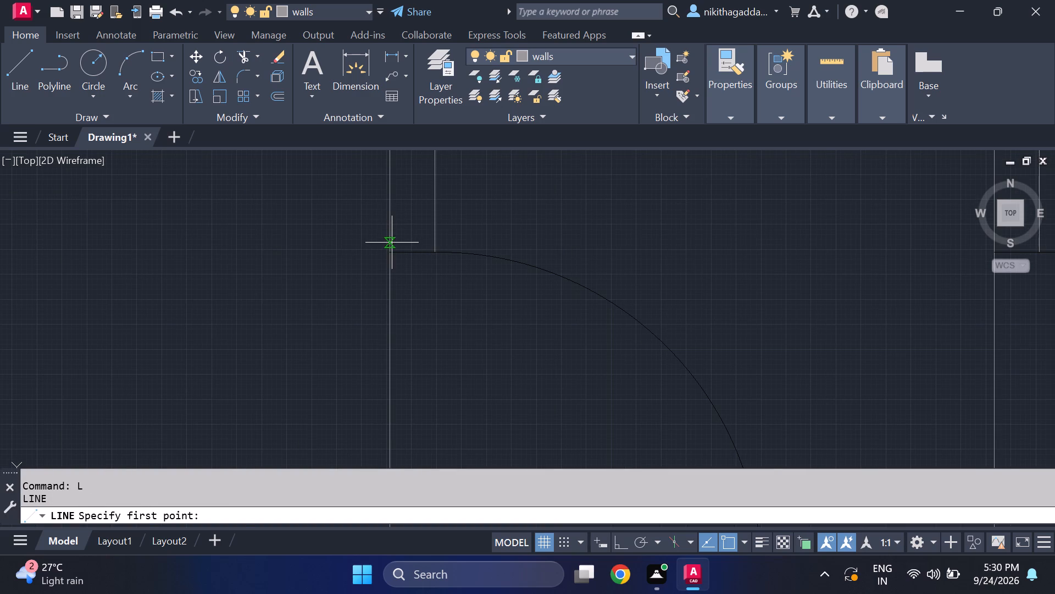
left_click(390, 238)
left_click(435, 235)
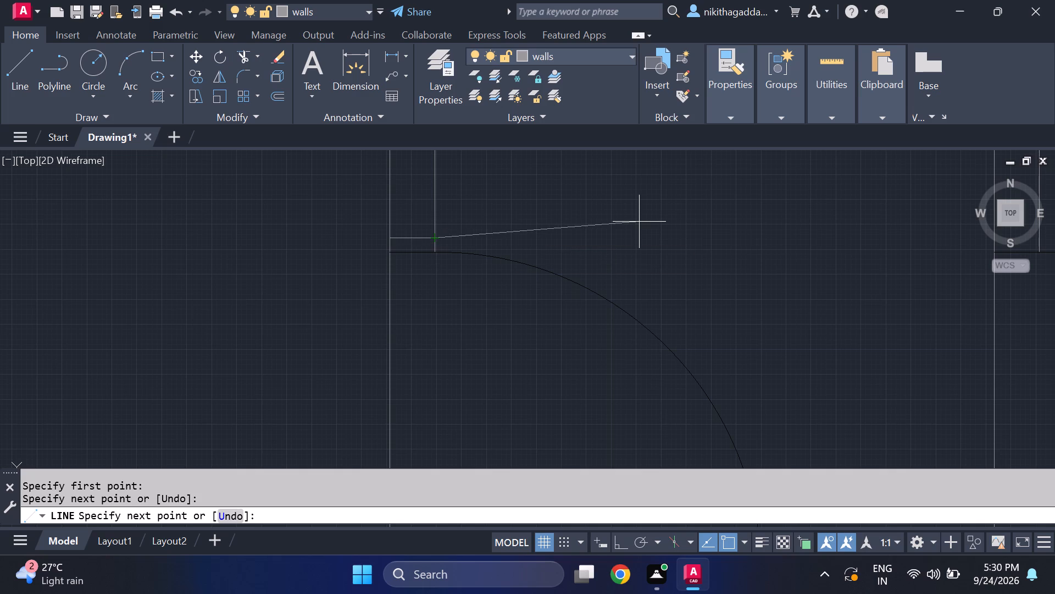
key("Return")
Draw a short line across the wall just above the second small upper room's door, level with the first closing line.
key("Return")
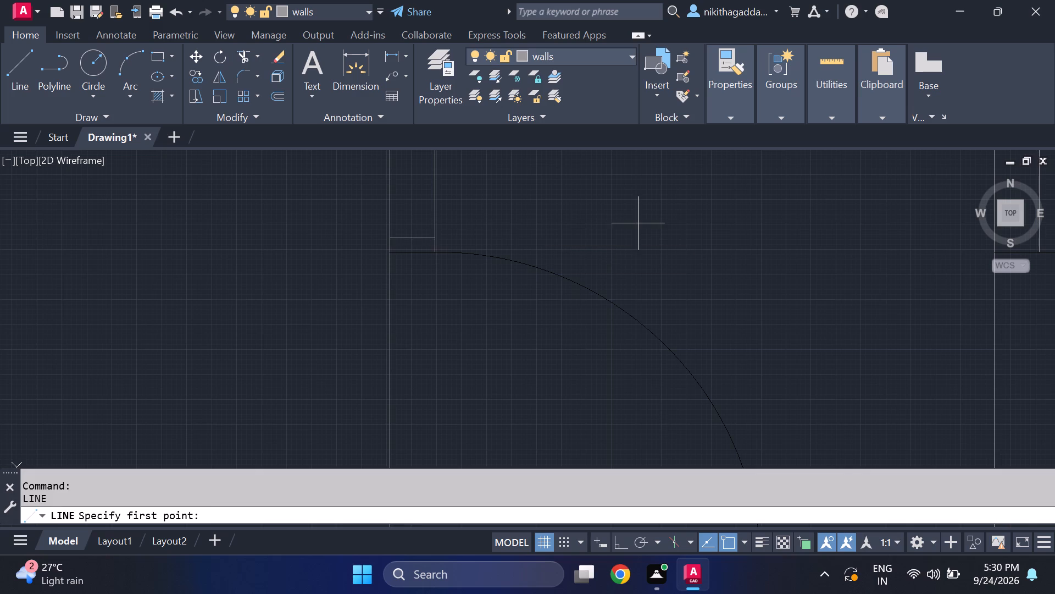
scroll(636, 225, "down", 4)
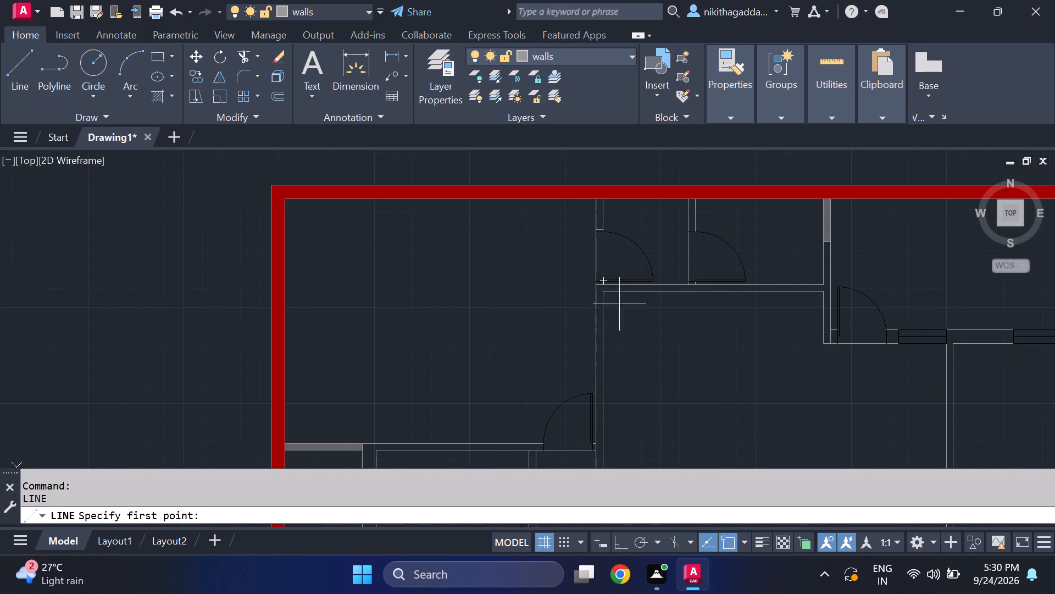
scroll(590, 281, "up", 3)
scroll(782, 349, "down", 2)
middle_click_drag(891, 369, 789, 353)
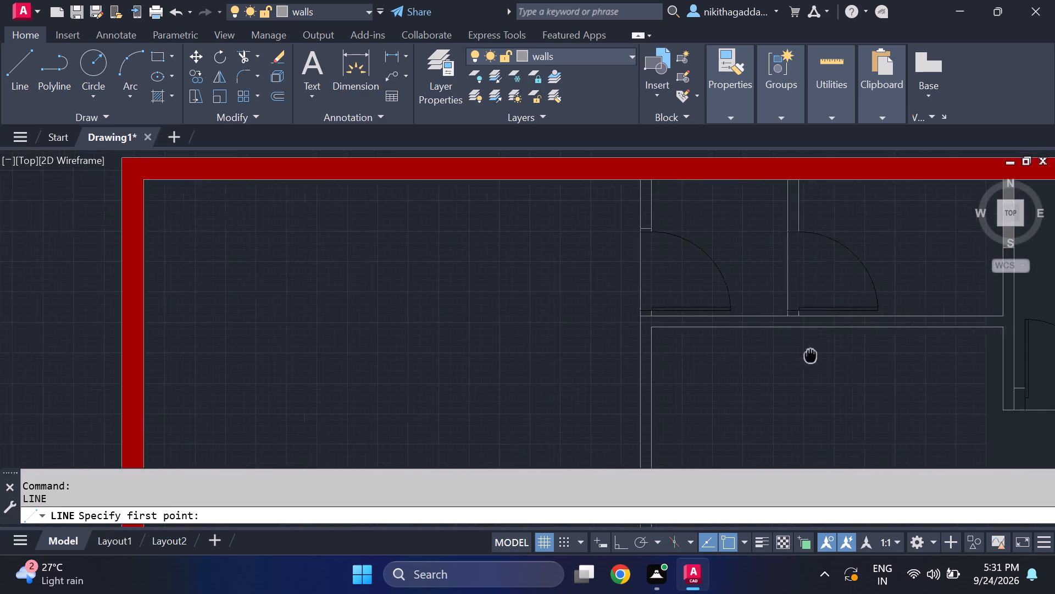
middle_click_drag(789, 353, 680, 367)
scroll(660, 249, "up", 2)
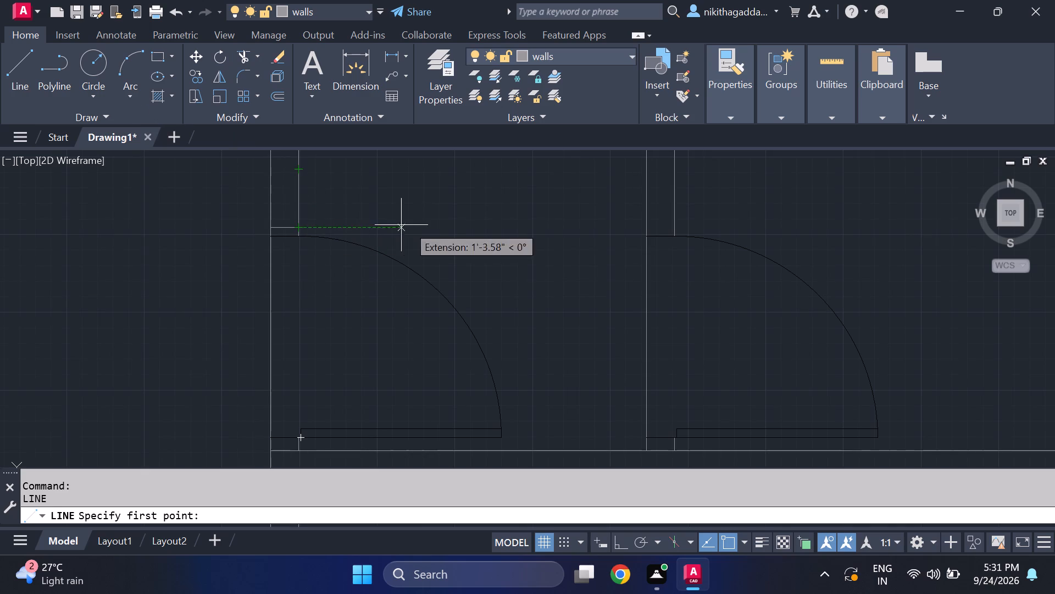
left_click(648, 228)
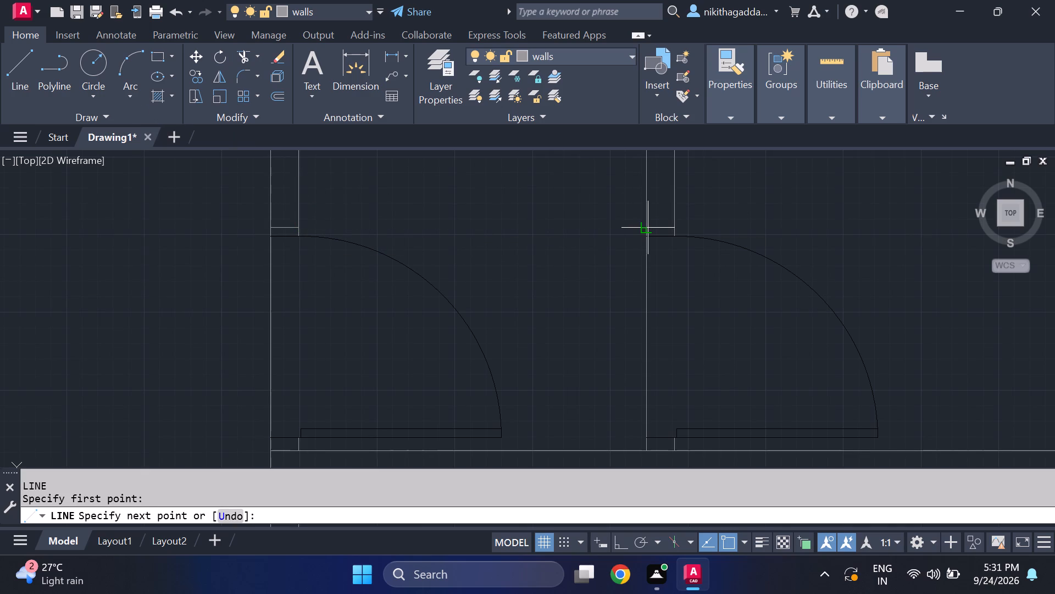
left_click(679, 227)
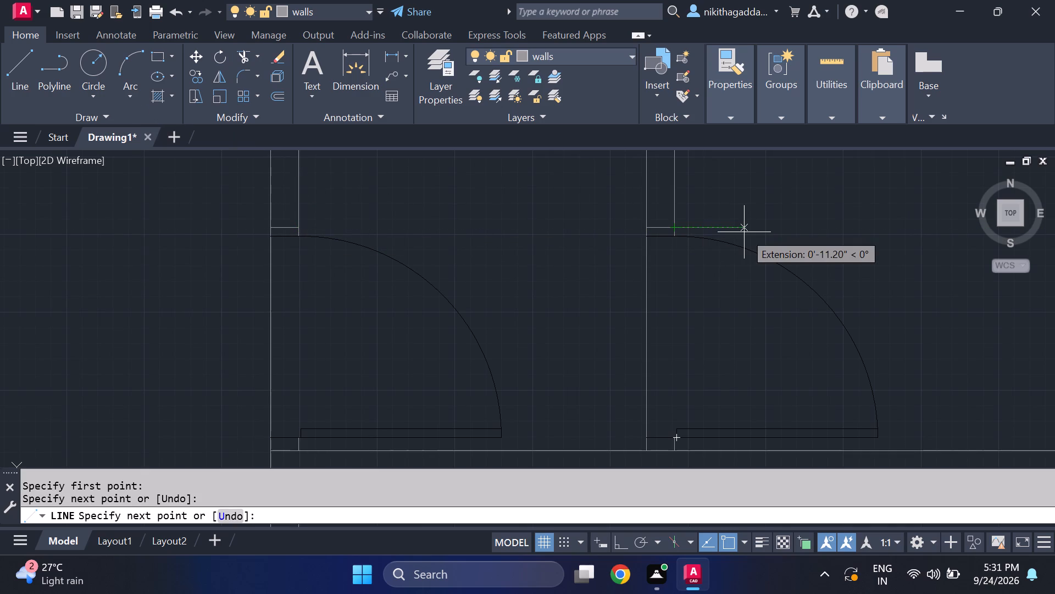
key("Return")
Draw a short line across the vertical wall just above the door of the large room against the east exterior wall.
key("Return")
scroll(721, 213, "down", 2)
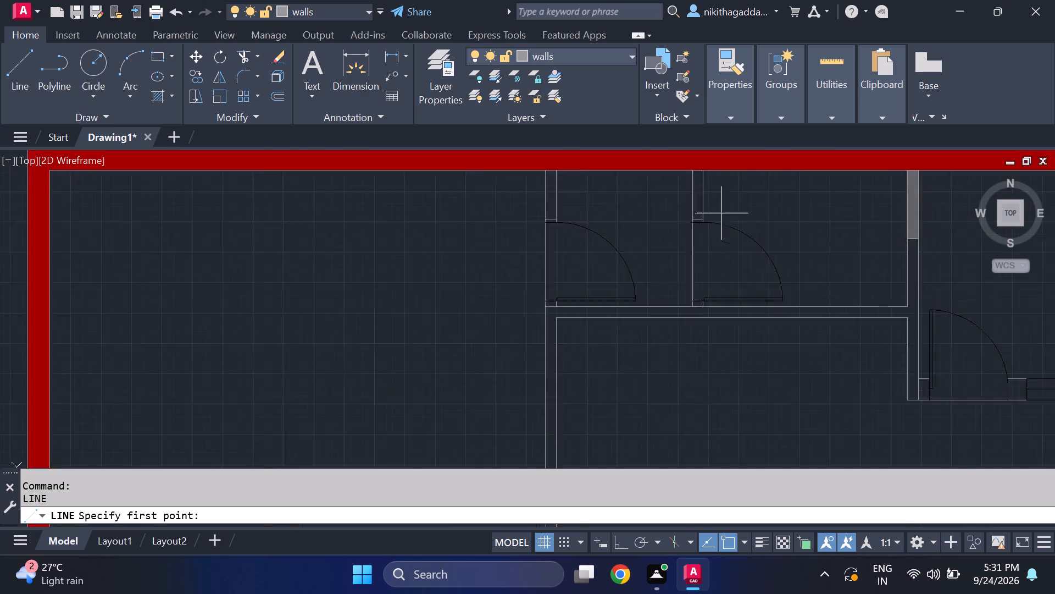
scroll(721, 213, "down", 2)
middle_click_drag(756, 296, 752, 294)
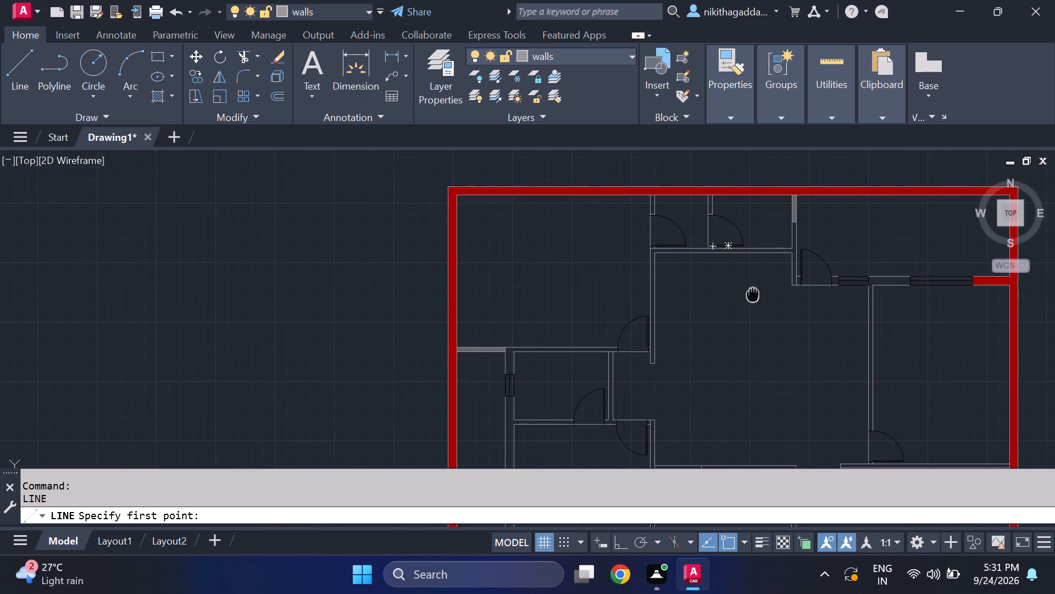
middle_click_drag(752, 294, 446, 276)
scroll(490, 263, "up", 5)
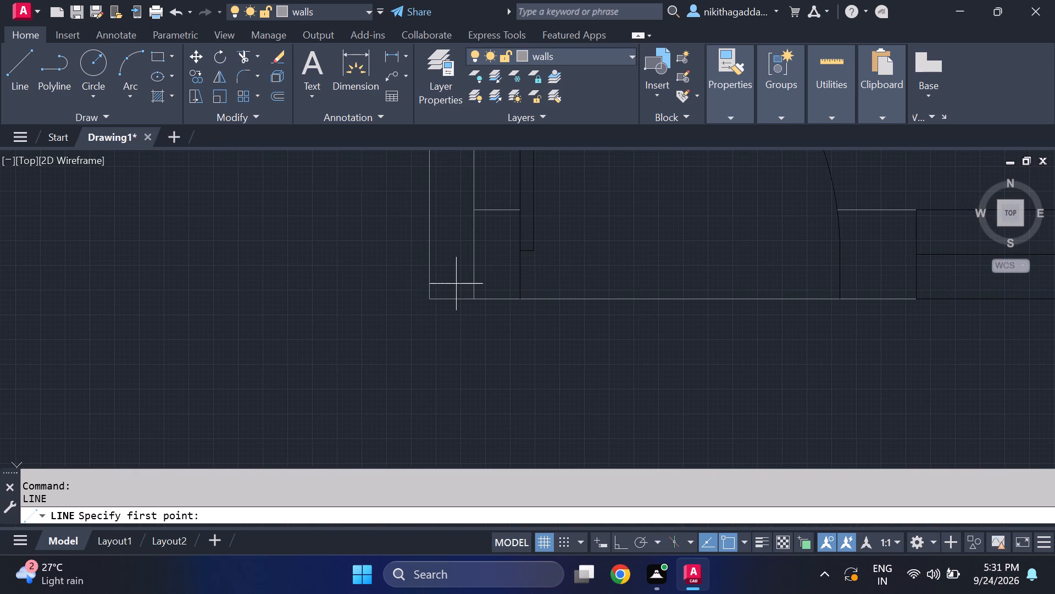
scroll(514, 249, "down", 3)
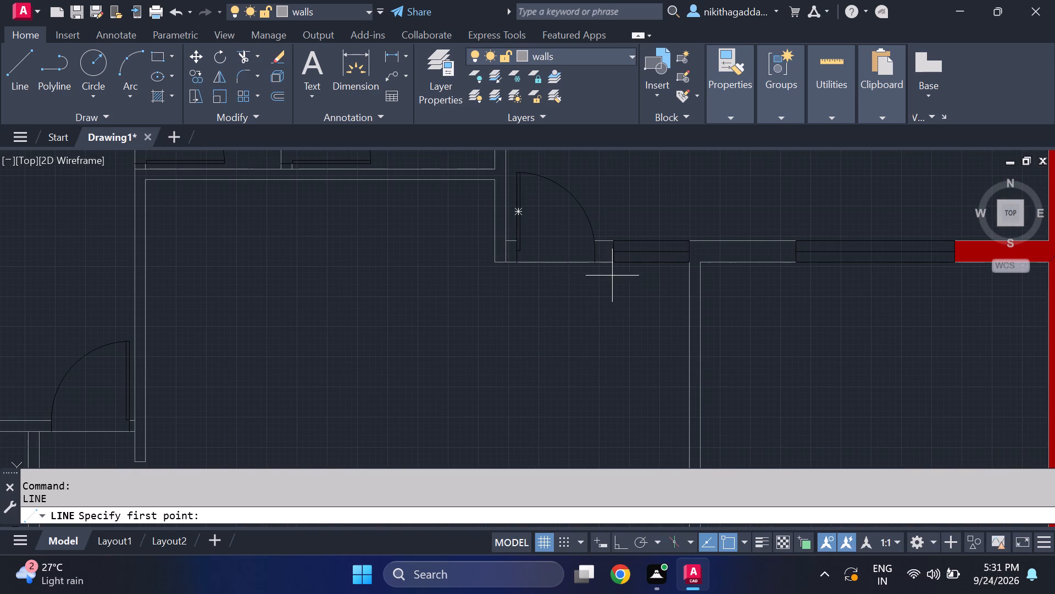
scroll(804, 329, "down", 2)
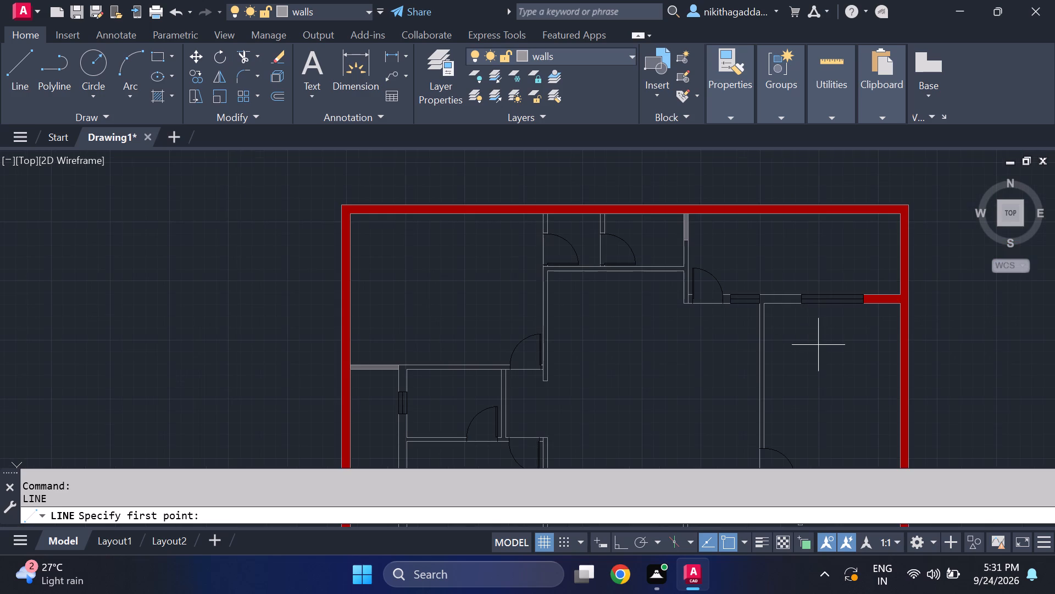
middle_click_drag(818, 345, 615, 201)
scroll(570, 362, "up", 3)
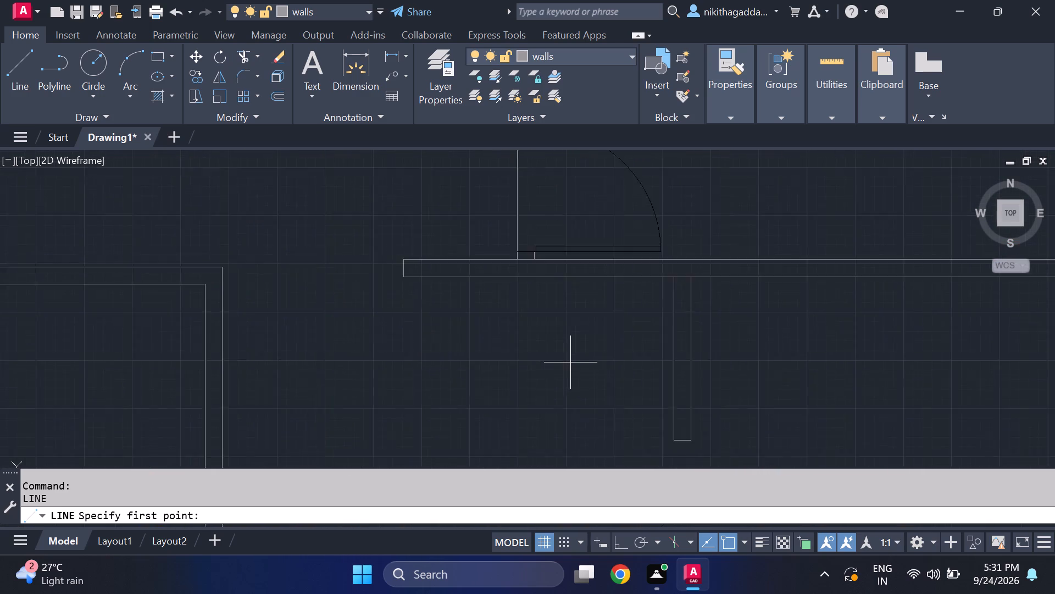
scroll(570, 362, "up", 1)
scroll(420, 272, "down", 4)
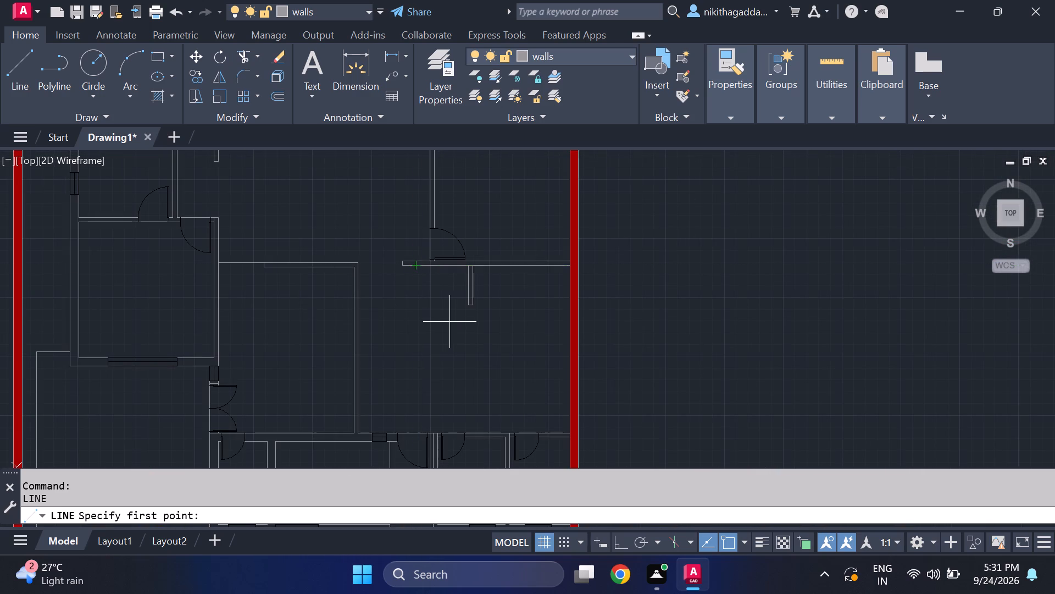
middle_click_drag(453, 332, 460, 362)
scroll(443, 227, "up", 4)
middle_click_drag(488, 293, 520, 173)
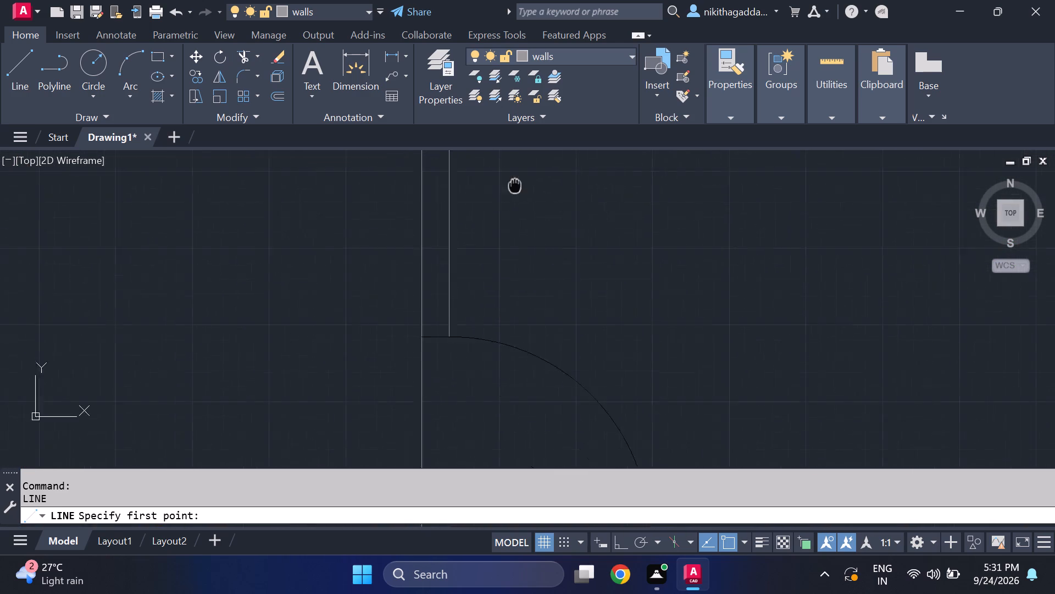
middle_click_drag(520, 173, 532, 128)
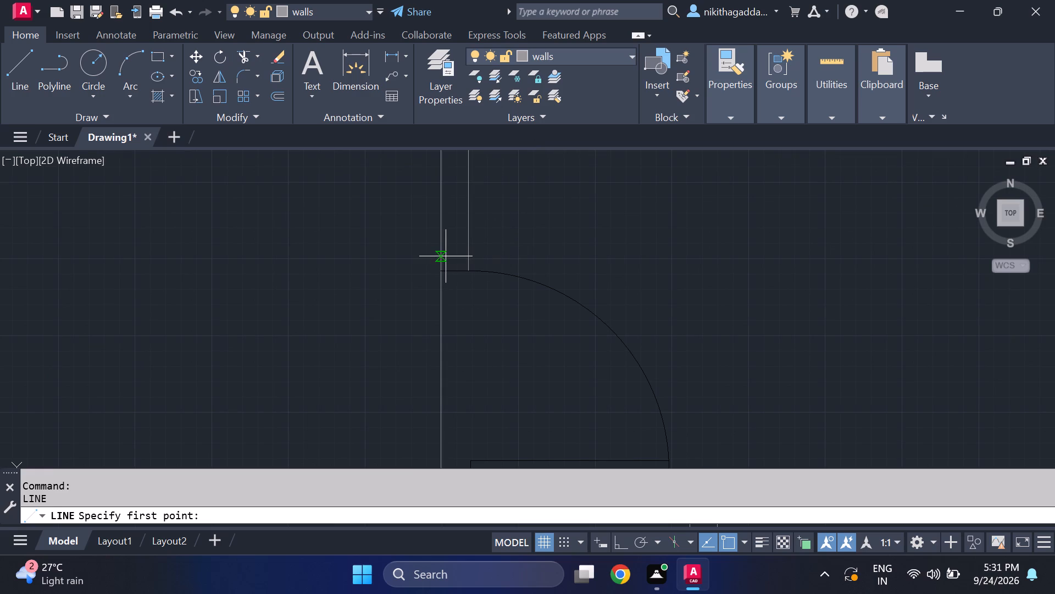
left_click(446, 253)
left_click(465, 250)
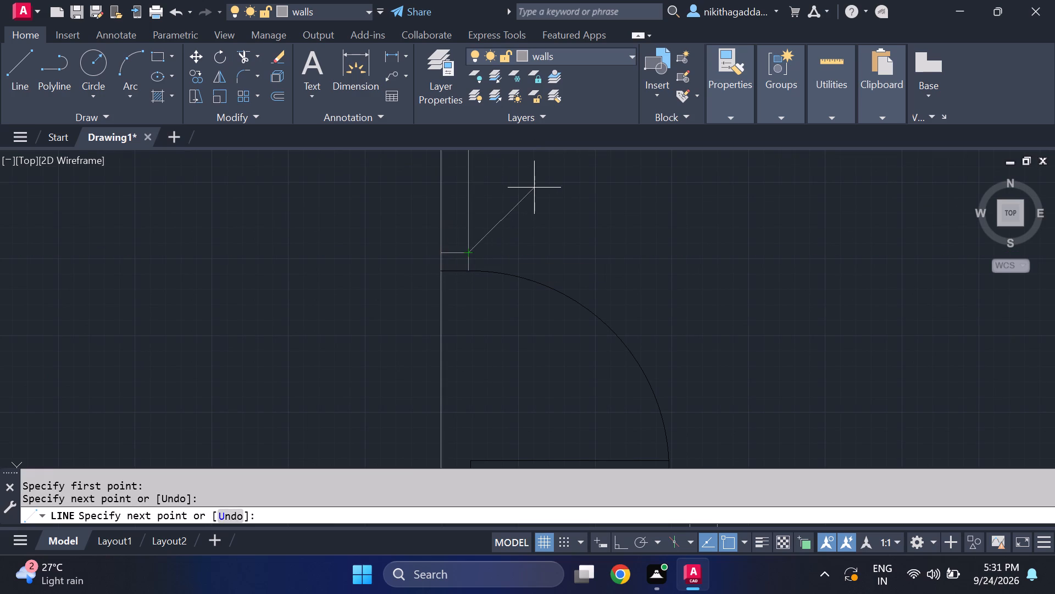
key("Return")
Draw a short vertical line across the horizontal wall just left of the door to the small west room with a window.
key("Return")
scroll(532, 190, "down", 3)
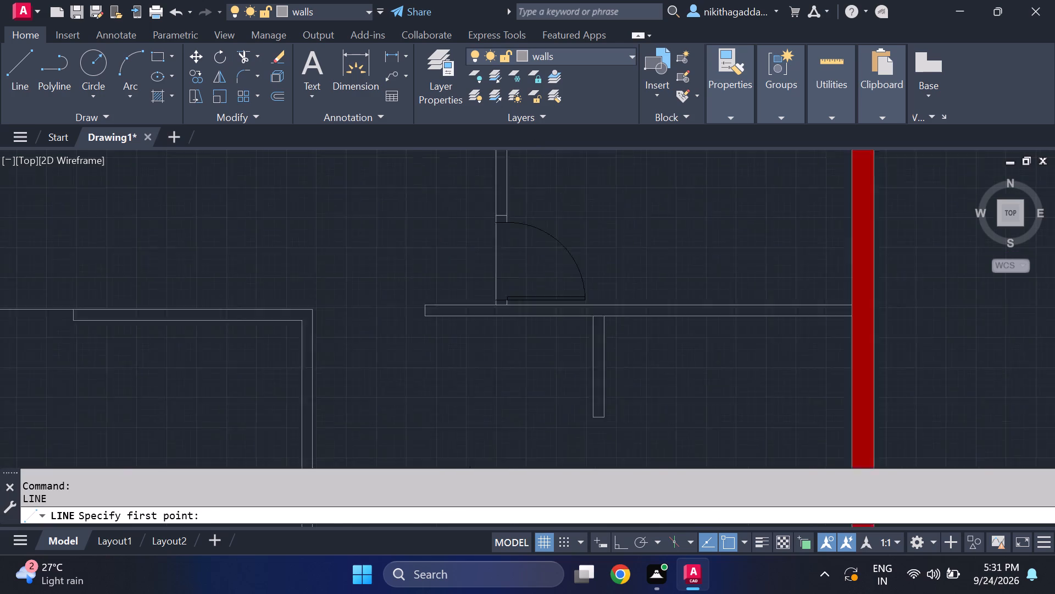
scroll(526, 204, "down", 1)
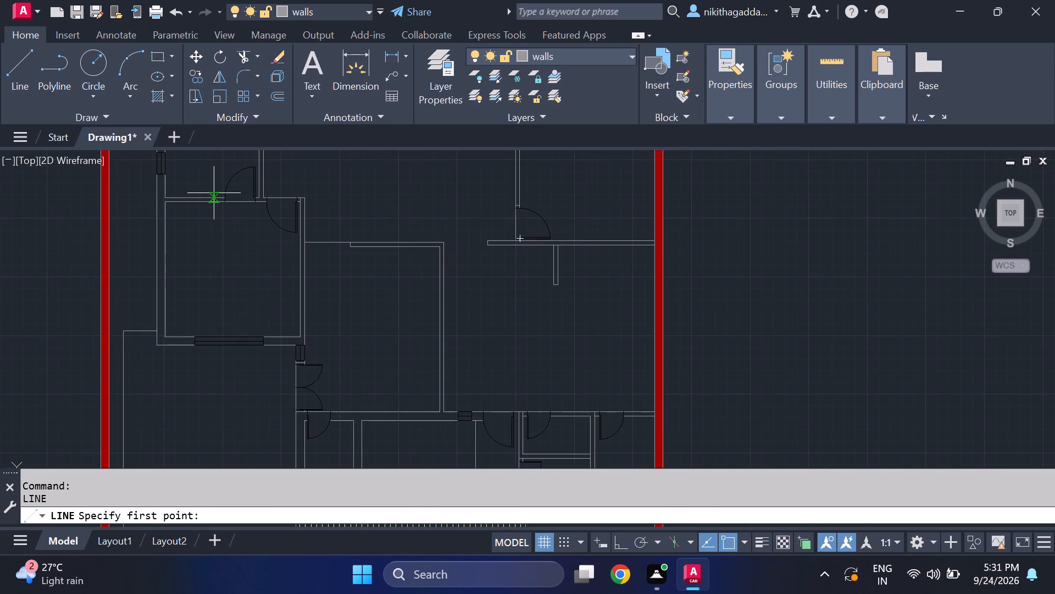
scroll(215, 193, "up", 4)
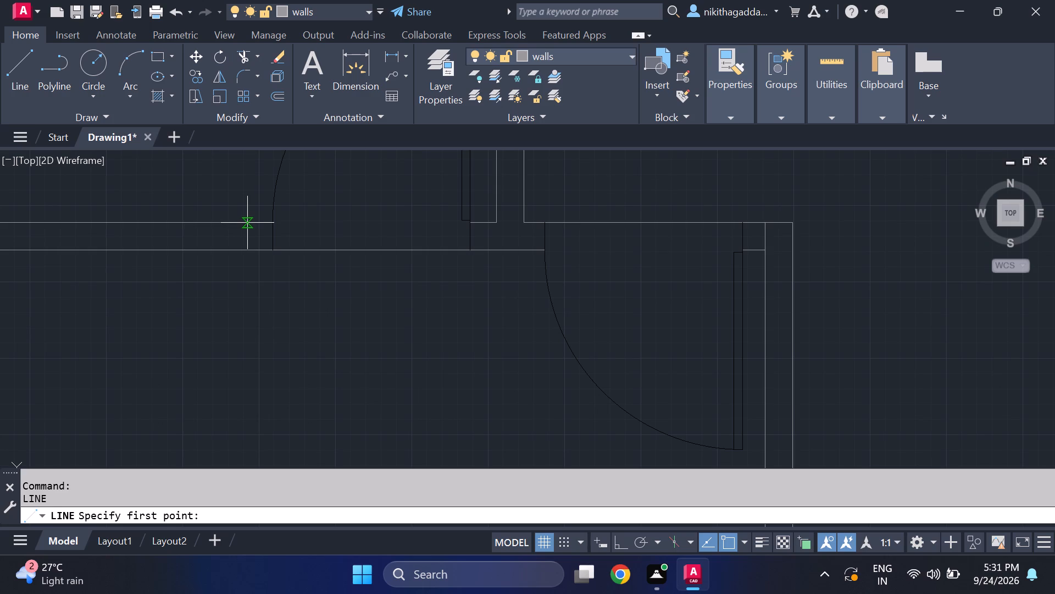
scroll(251, 223, "up", 3)
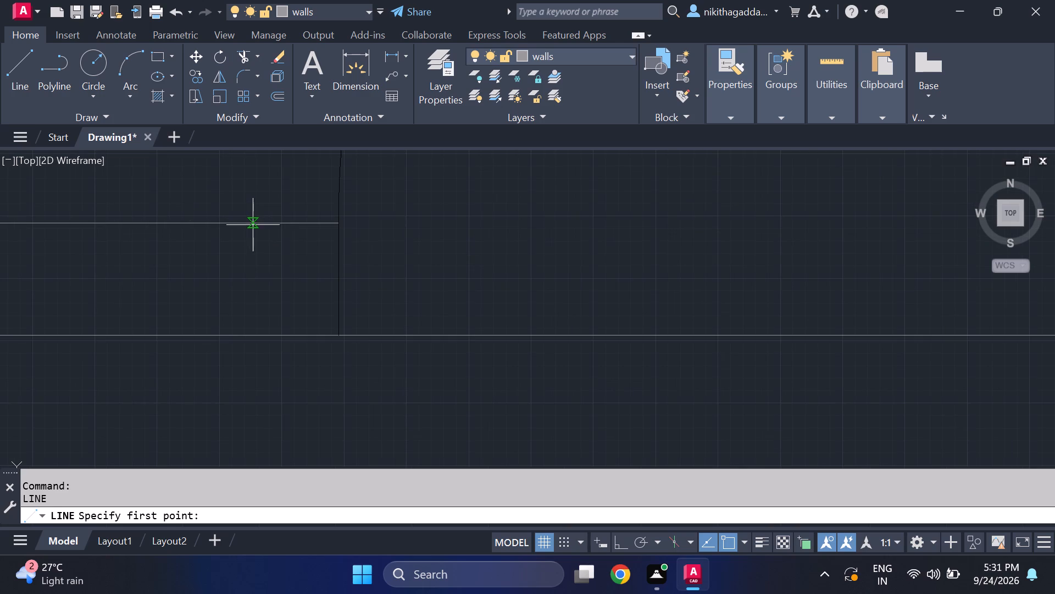
left_click(280, 224)
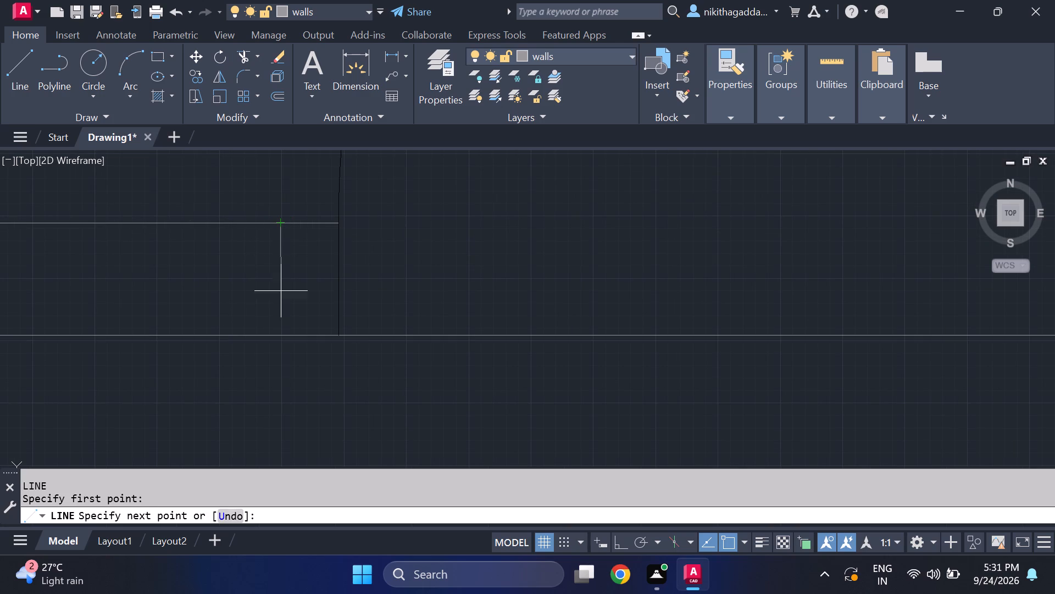
left_click(280, 343)
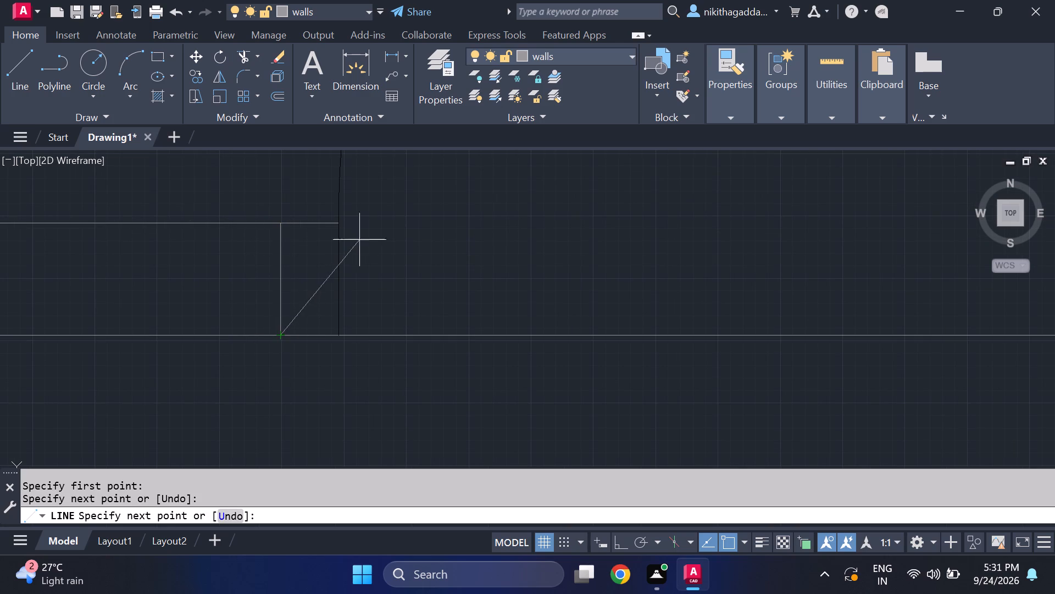
key("Return")
Draw a line from the partition's right-hand corner straight down across the horizontal wall, between that door and the adjacent door.
key("Return")
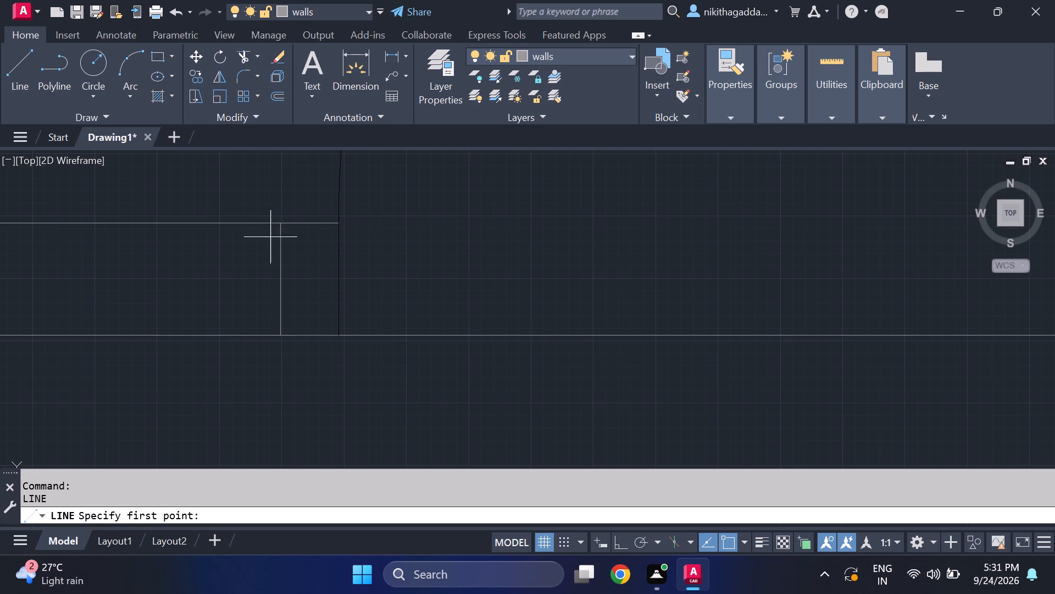
scroll(270, 238, "down", 5)
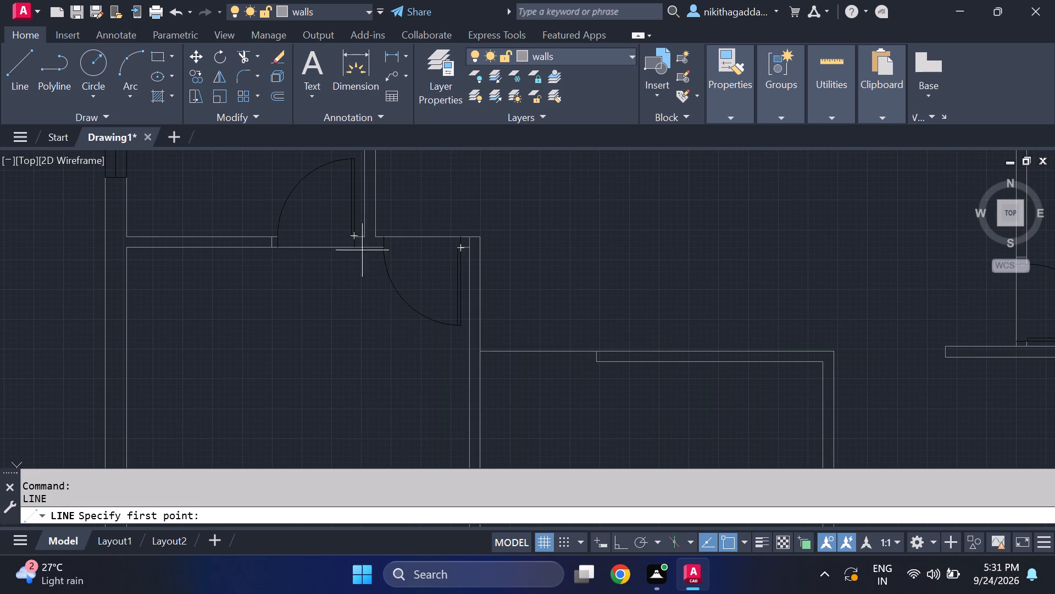
scroll(367, 245, "up", 4)
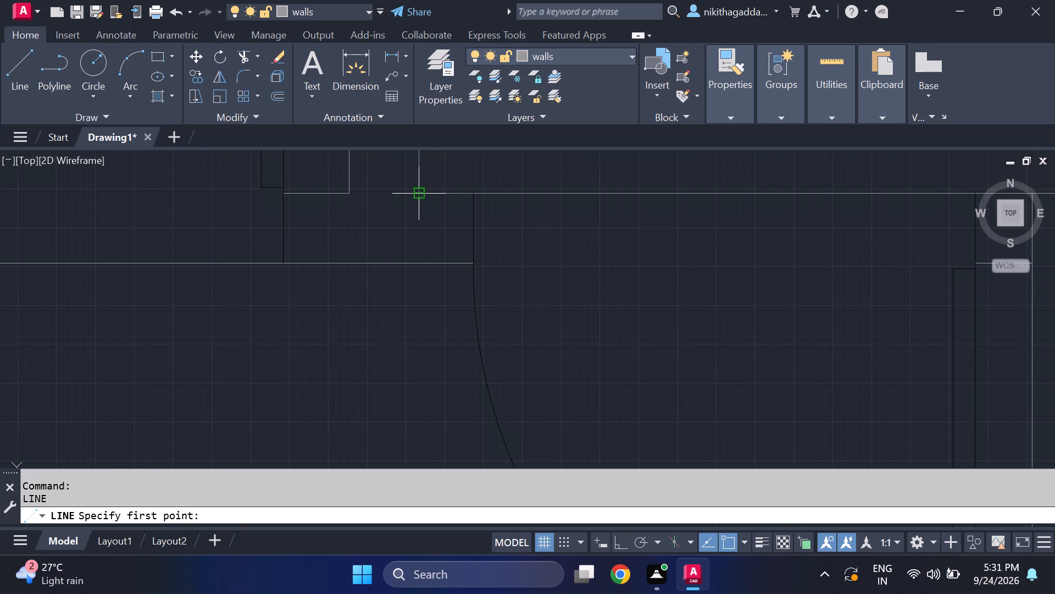
left_click(421, 190)
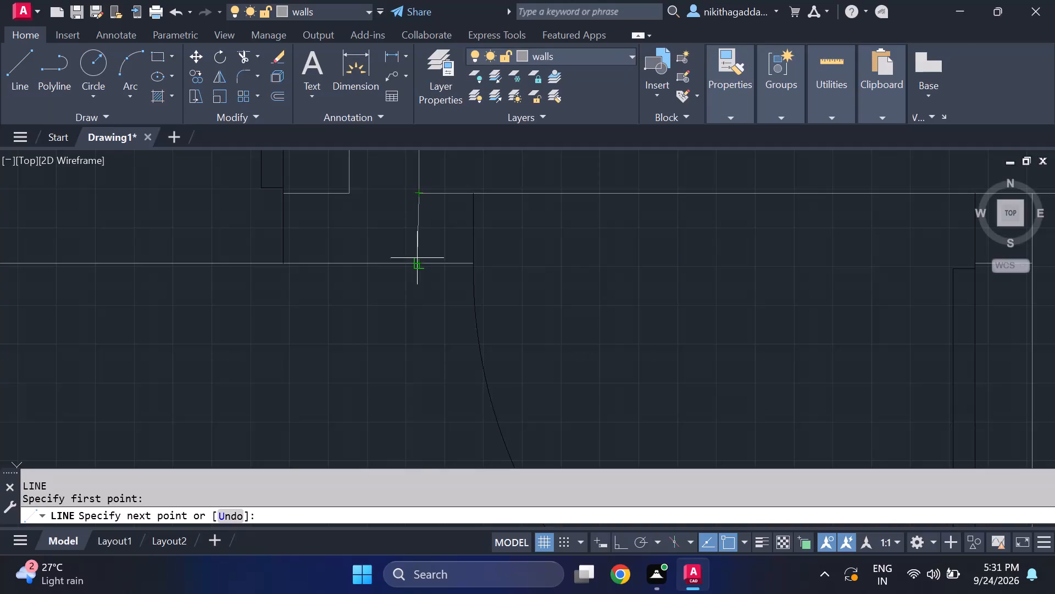
left_click(422, 264)
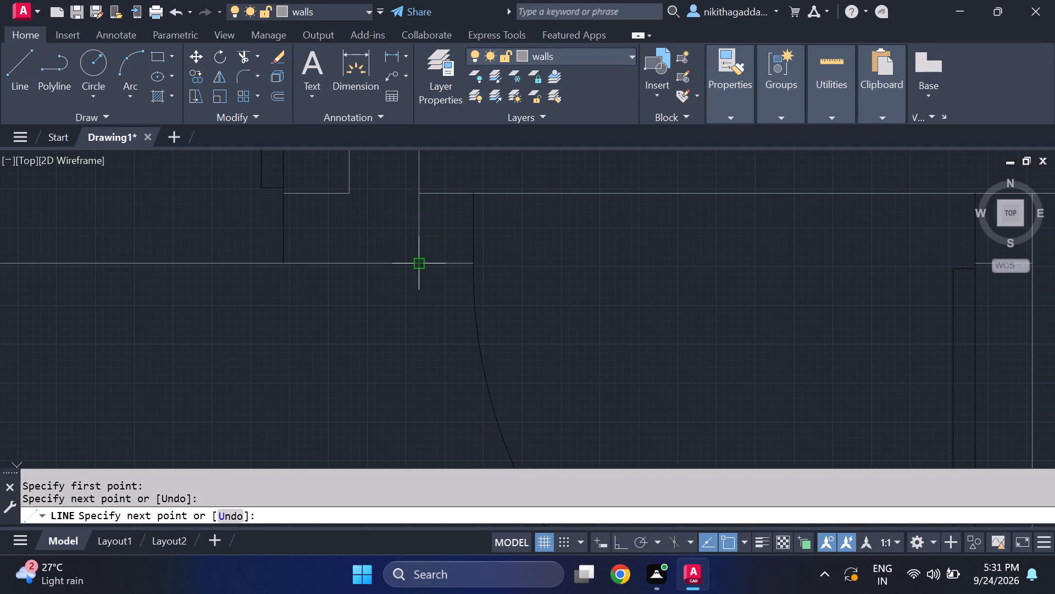
key("Return")
Draw a short vertical line across the horizontal wall just right of the narrow lower room's door, beneath the double door.
key("Return")
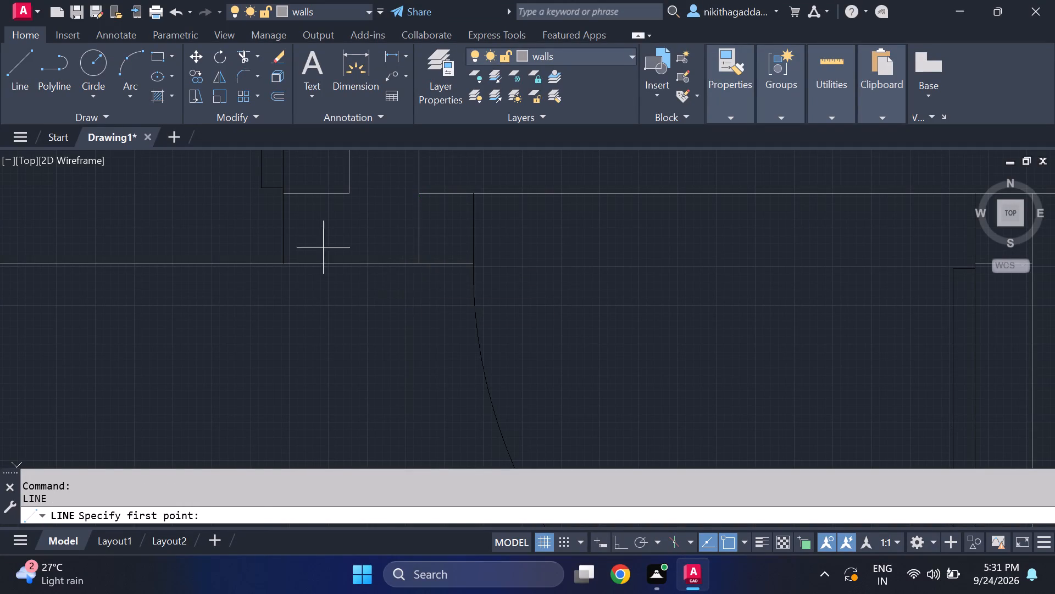
scroll(325, 252, "down", 5)
middle_click_drag(567, 310, 536, 270)
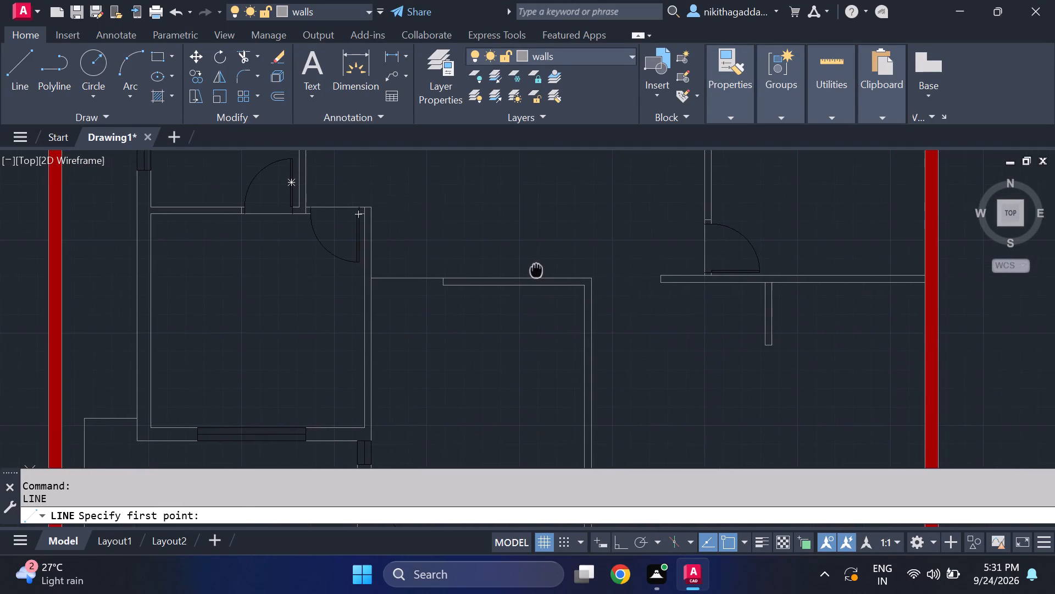
middle_click_drag(536, 270, 375, 243)
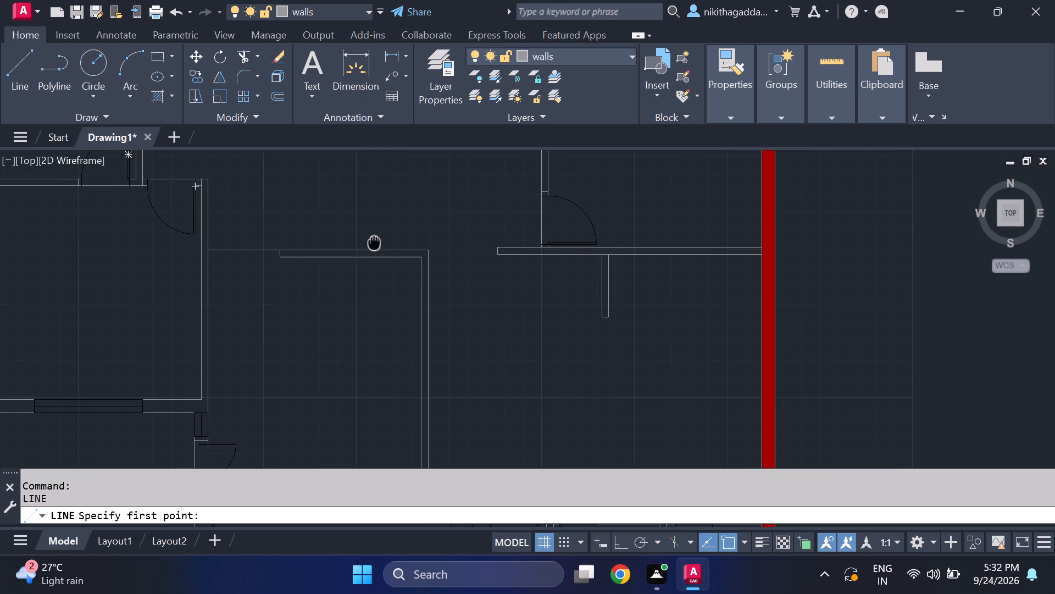
middle_click_drag(375, 243, 431, 180)
middle_click(451, 151)
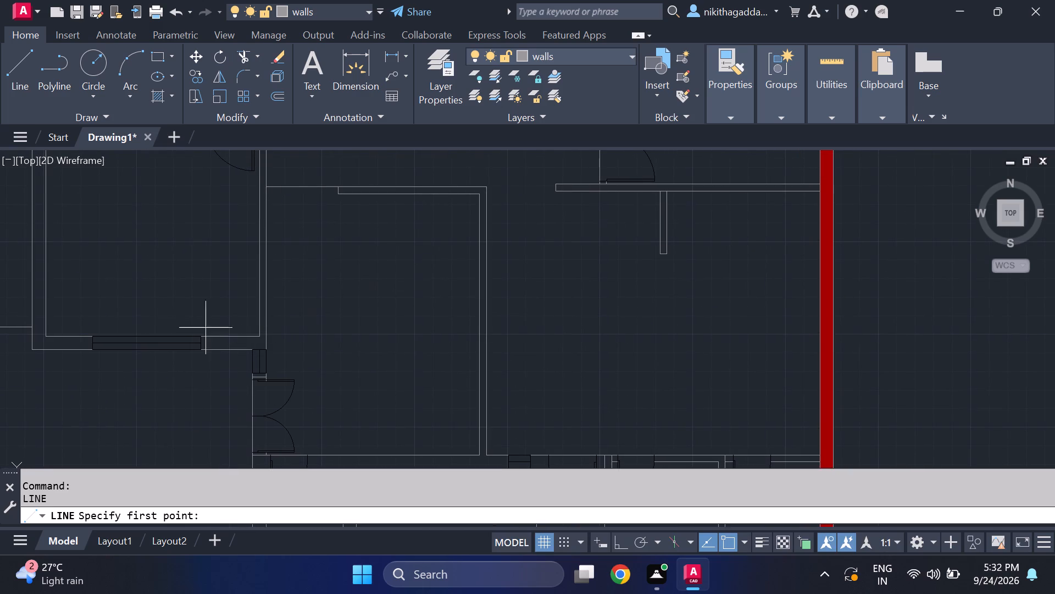
middle_click_drag(218, 252, 215, 128)
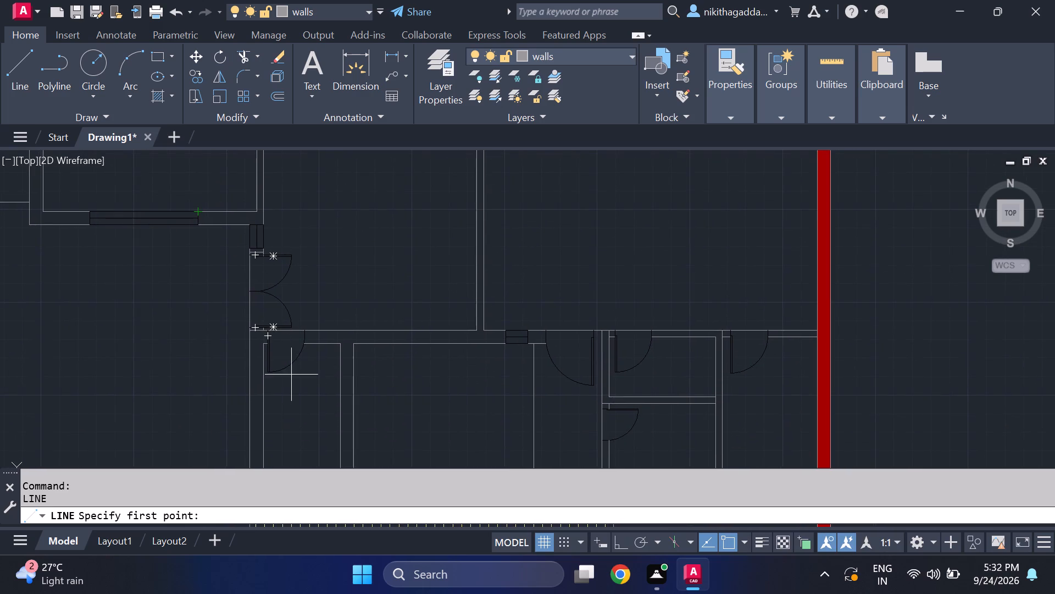
scroll(291, 377, "up", 3)
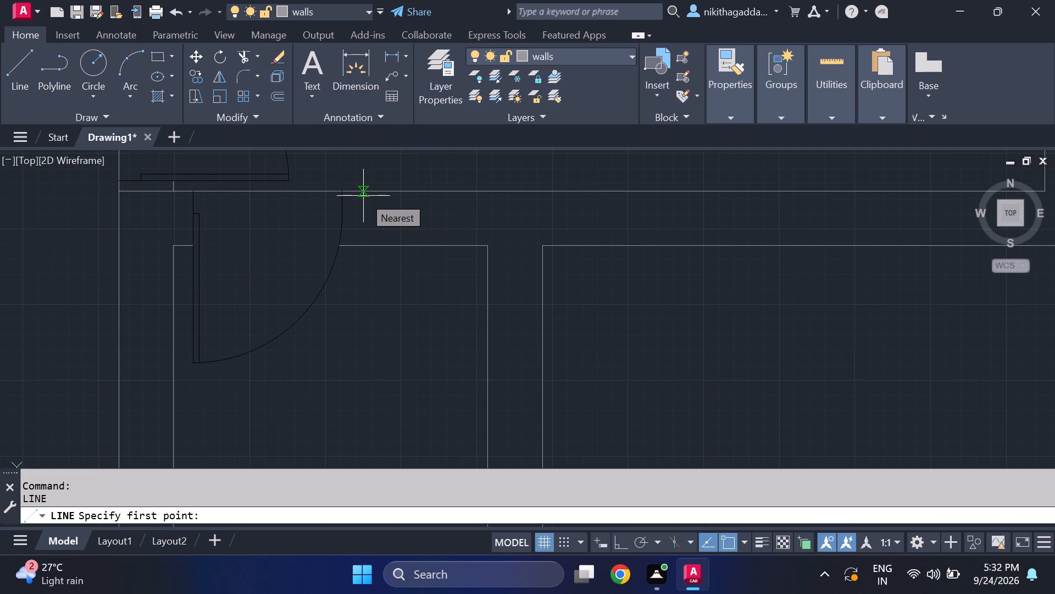
left_click(362, 194)
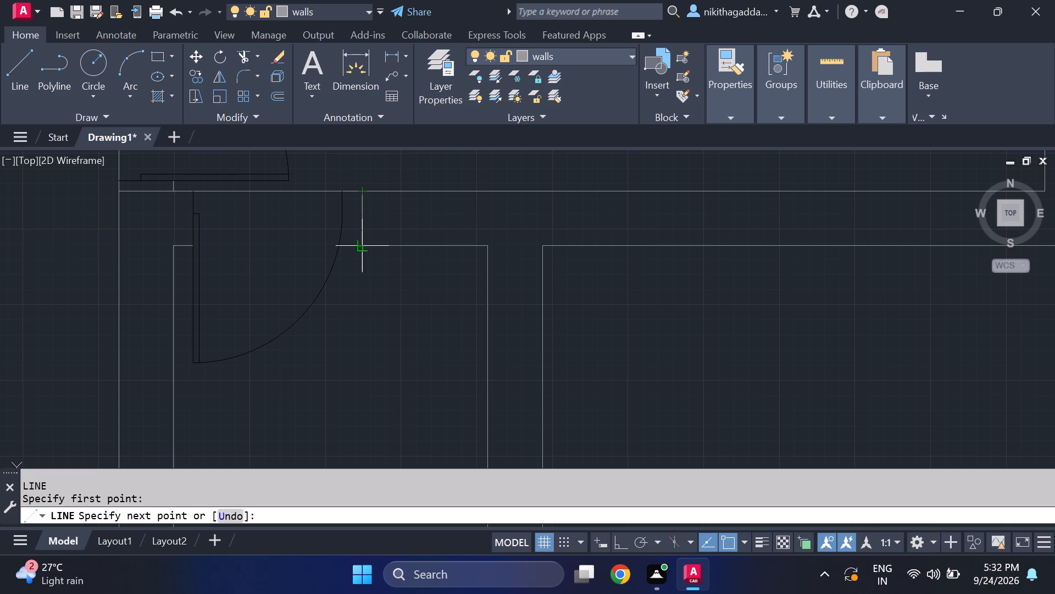
left_click(365, 248)
key("Return")
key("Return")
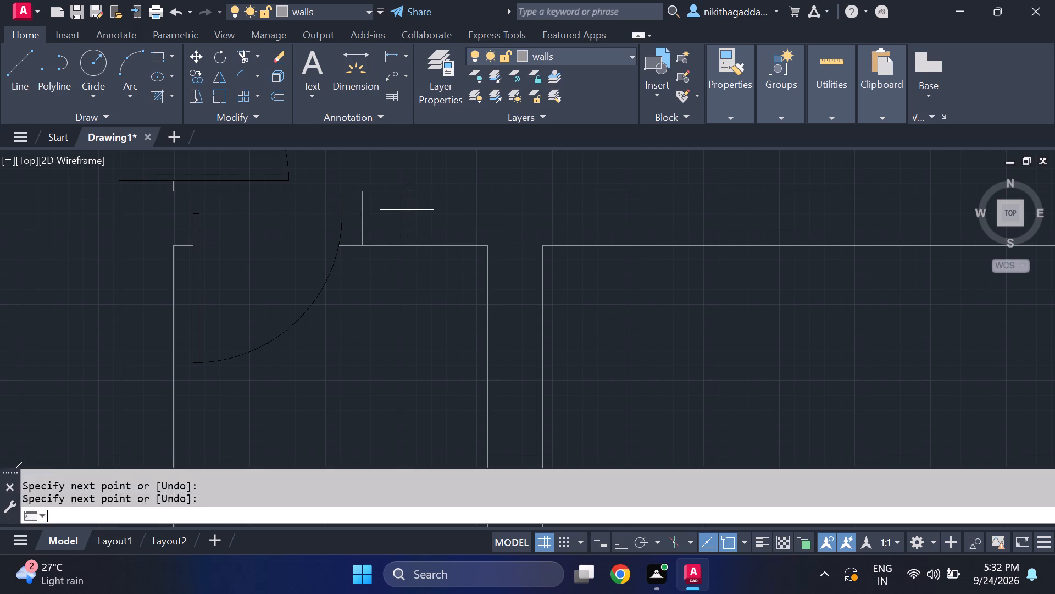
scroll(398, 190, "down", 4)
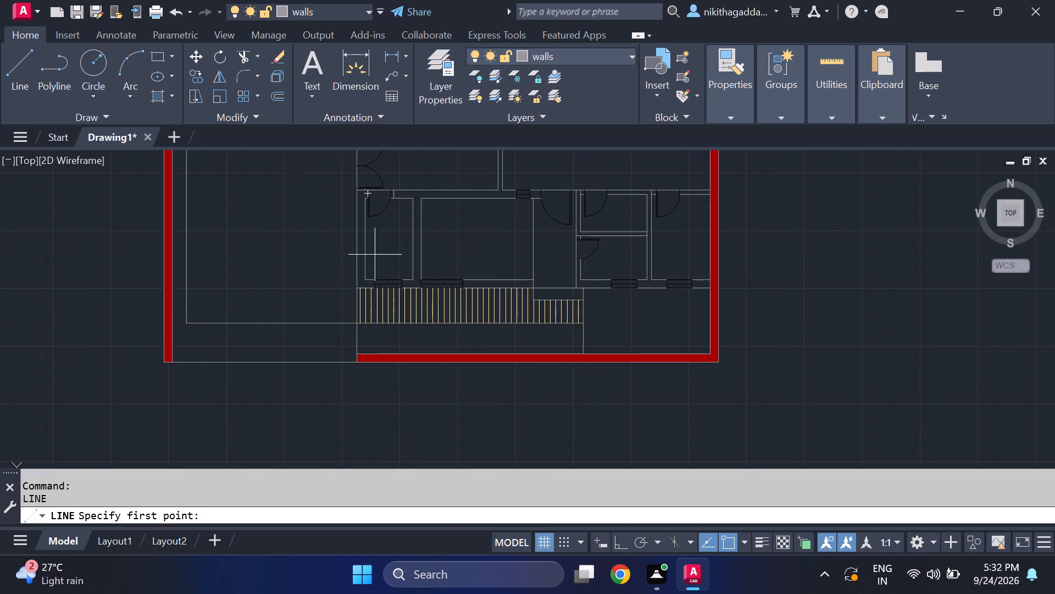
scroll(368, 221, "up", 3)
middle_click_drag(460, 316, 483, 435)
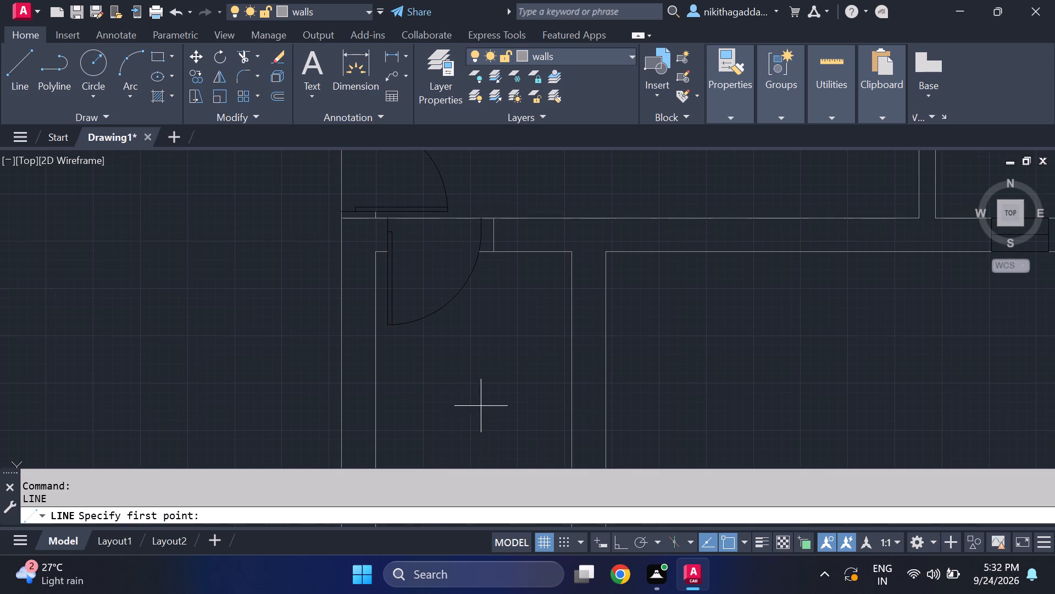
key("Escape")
Extend the narrow lower room's inner west wall line up across the horizontal wall, just left of its door.
type("ex")
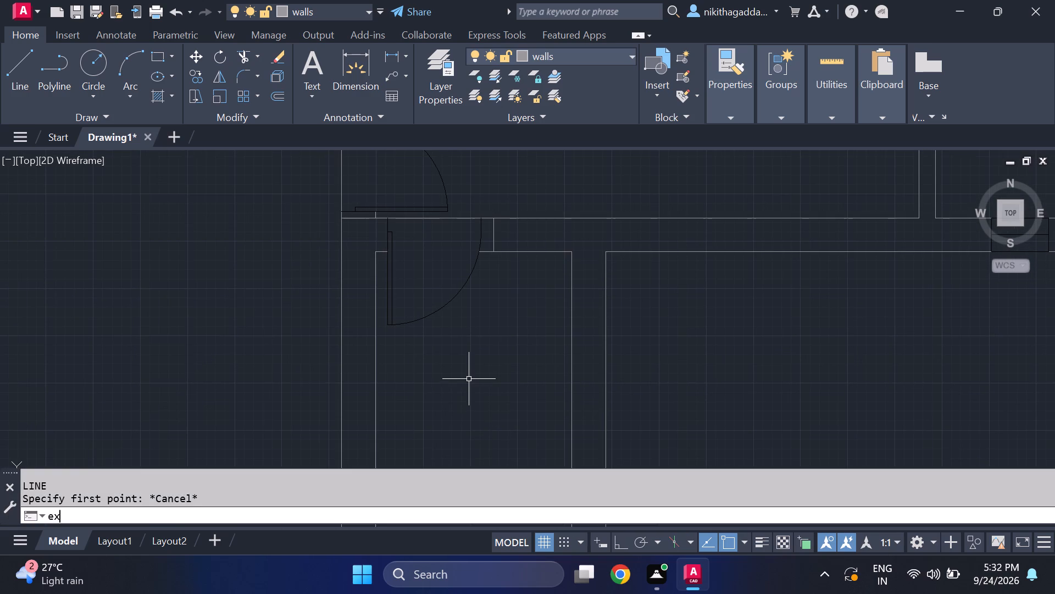
key("Return")
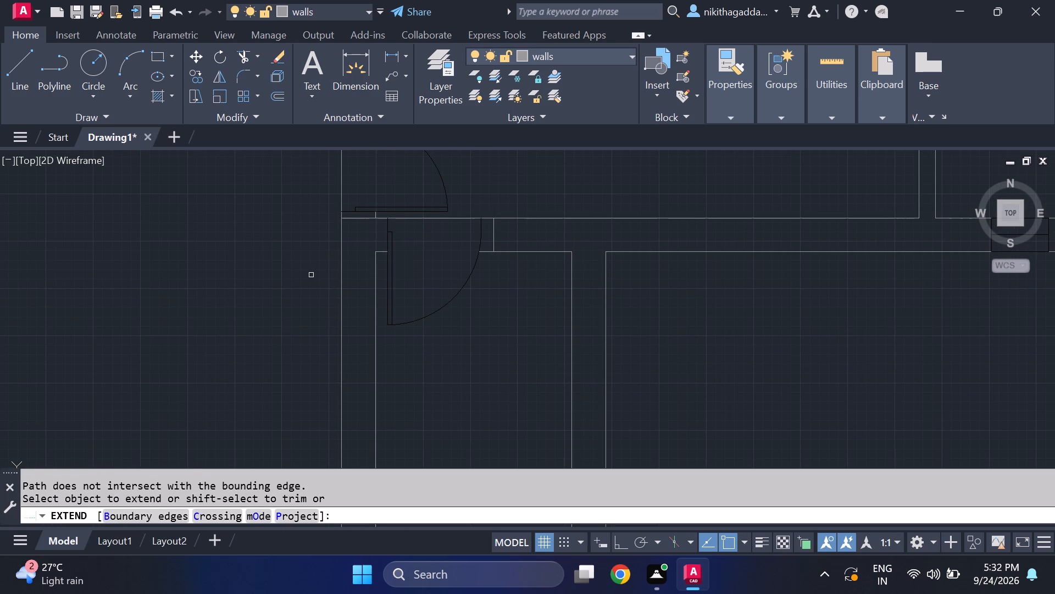
left_click(377, 268)
scroll(608, 320, "down", 2)
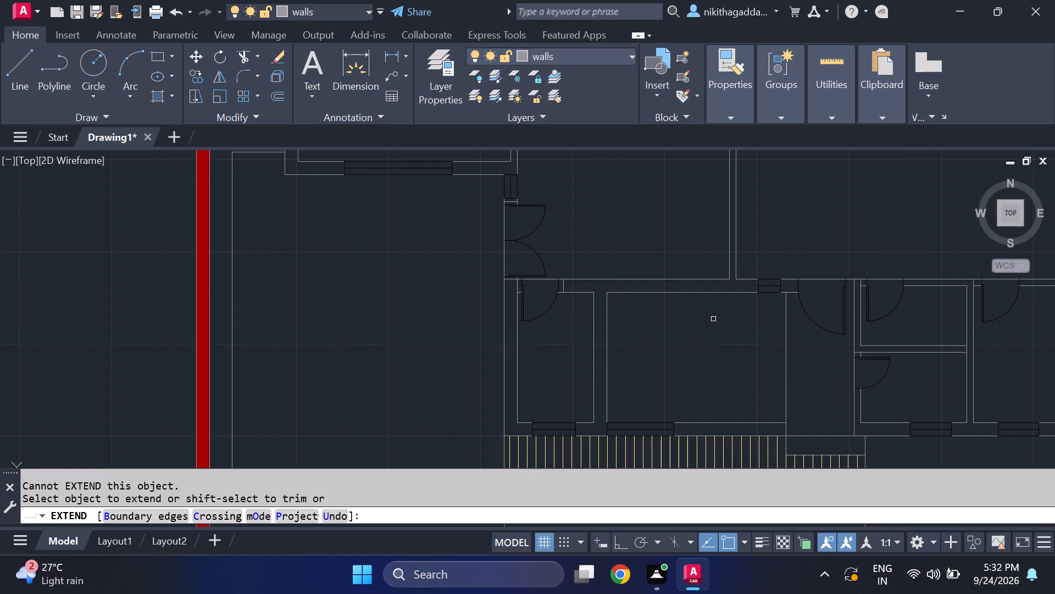
middle_click_drag(713, 319, 447, 295)
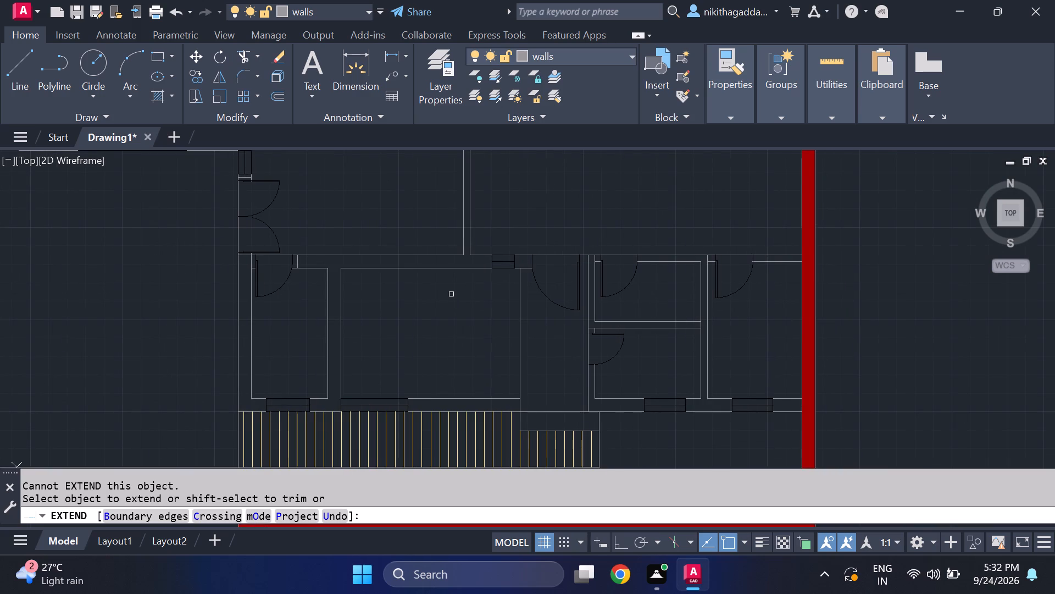
key("Escape")
Draw a short vertical line across the horizontal wall between the small window and the wide door of the lower passage.
key("l")
key("Return")
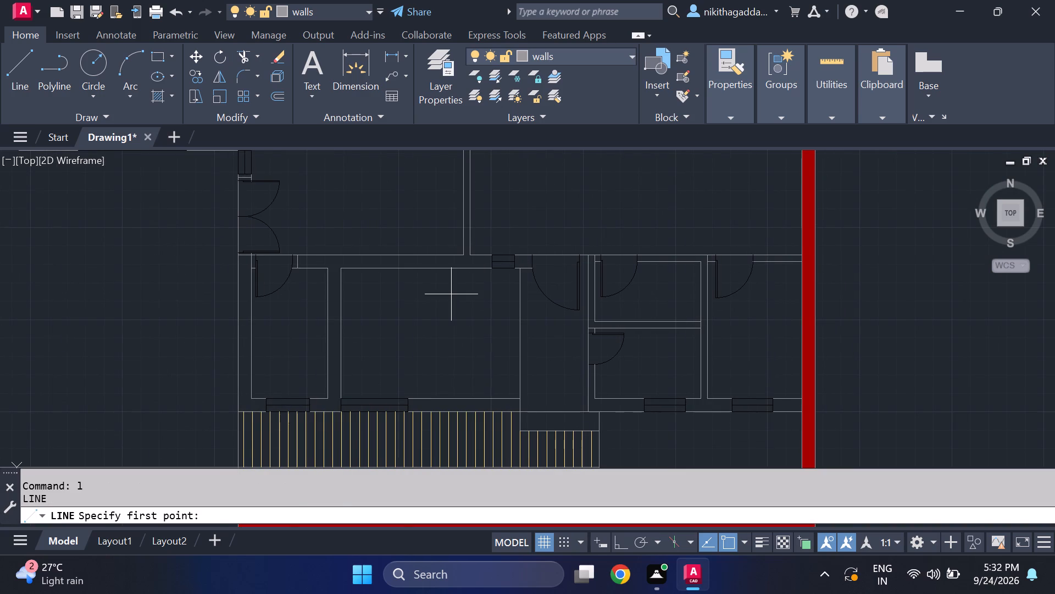
scroll(521, 253, "up", 2)
scroll(554, 308, "up", 2)
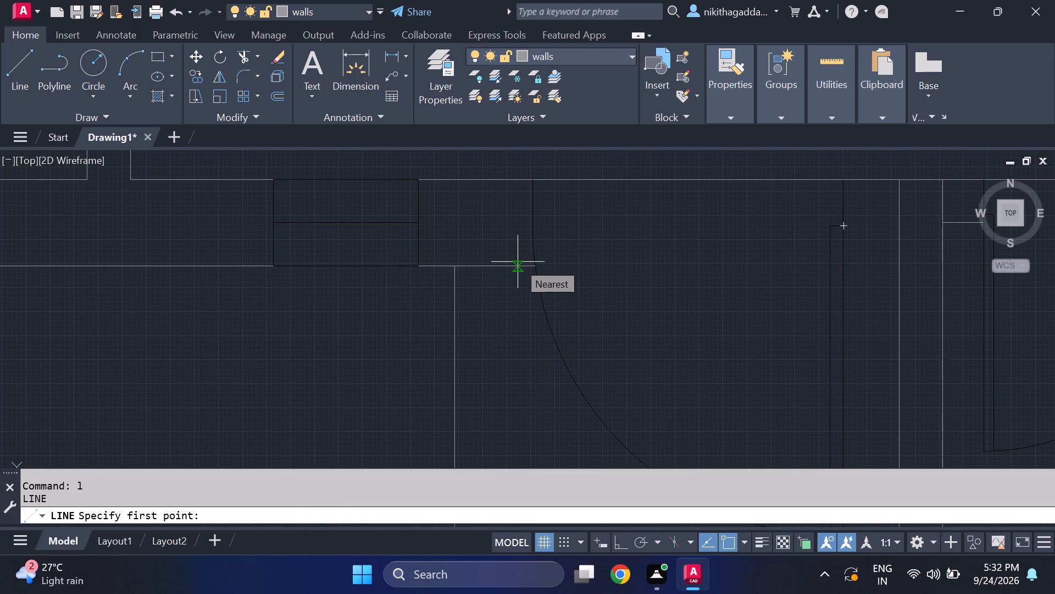
left_click(514, 266)
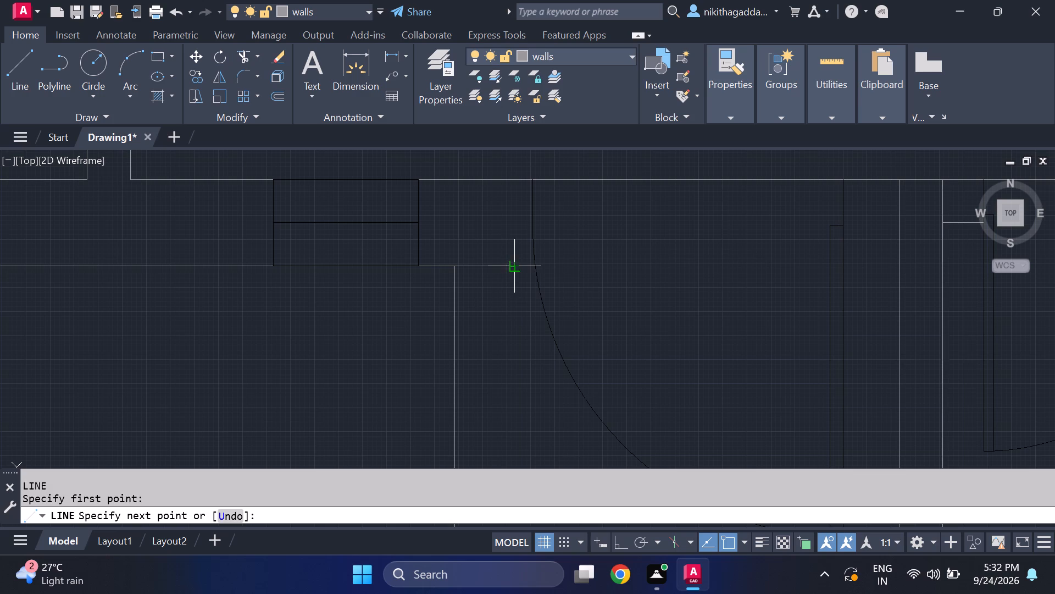
left_click(518, 180)
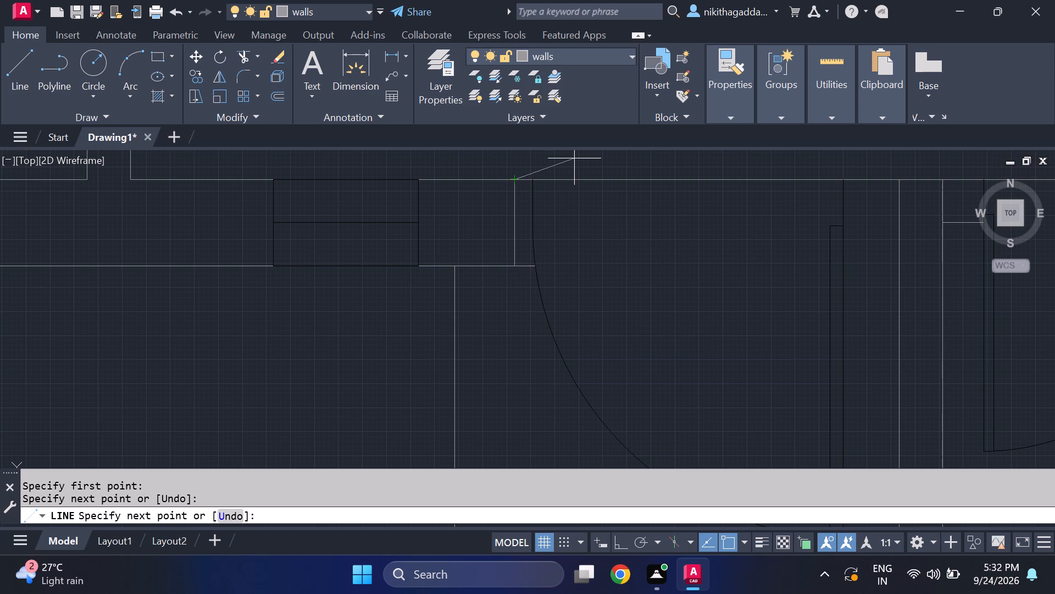
key("Return")
Draw a short vertical line across the horizontal wall just right of the door to the small room east of the passage.
key("Return")
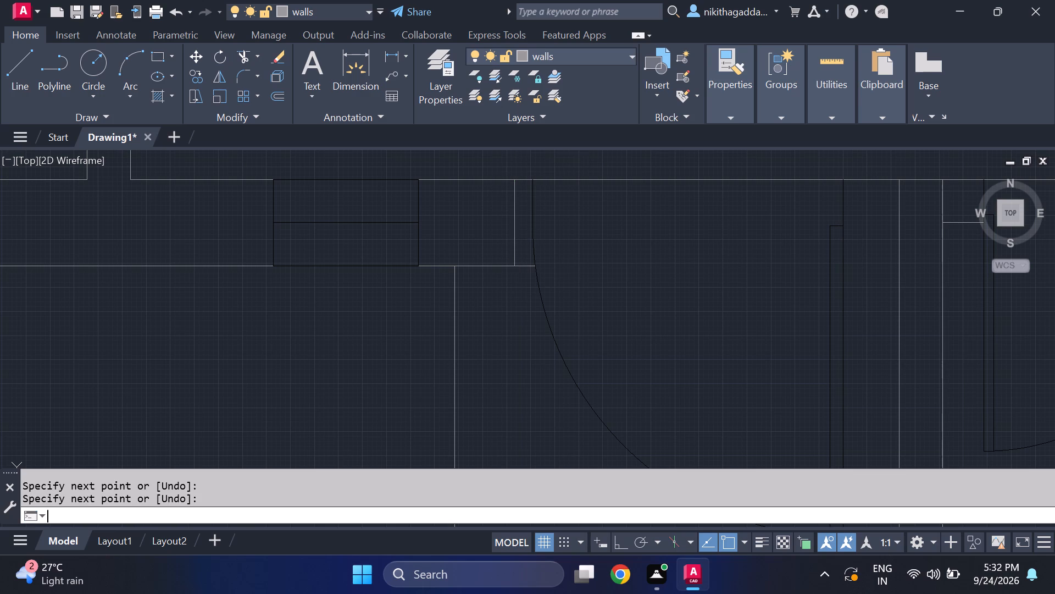
scroll(574, 158, "down", 4)
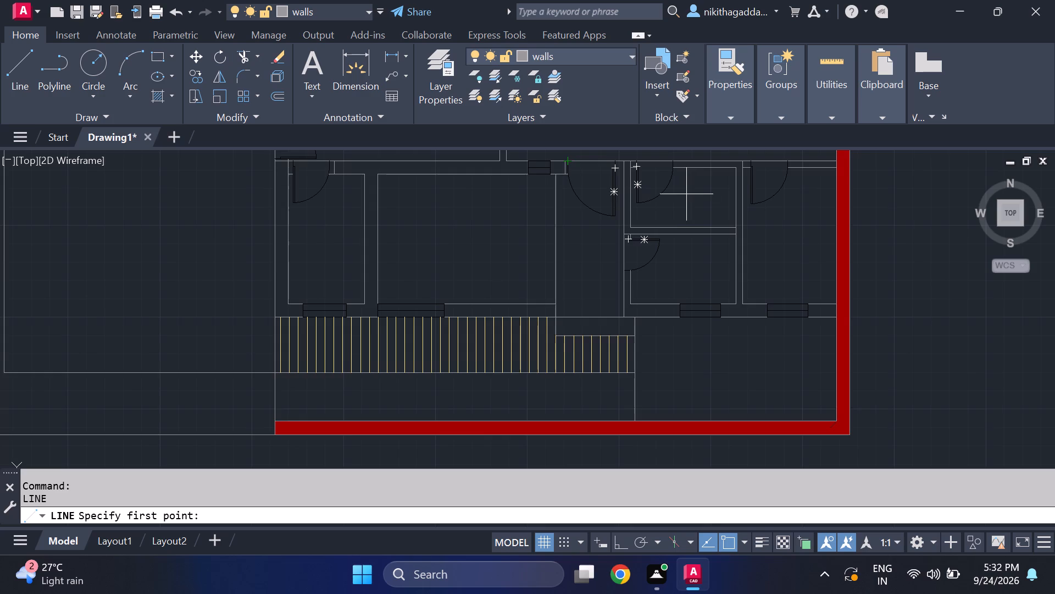
middle_click_drag(688, 195, 666, 260)
scroll(664, 250, "up", 3)
middle_click_drag(658, 265, 659, 316)
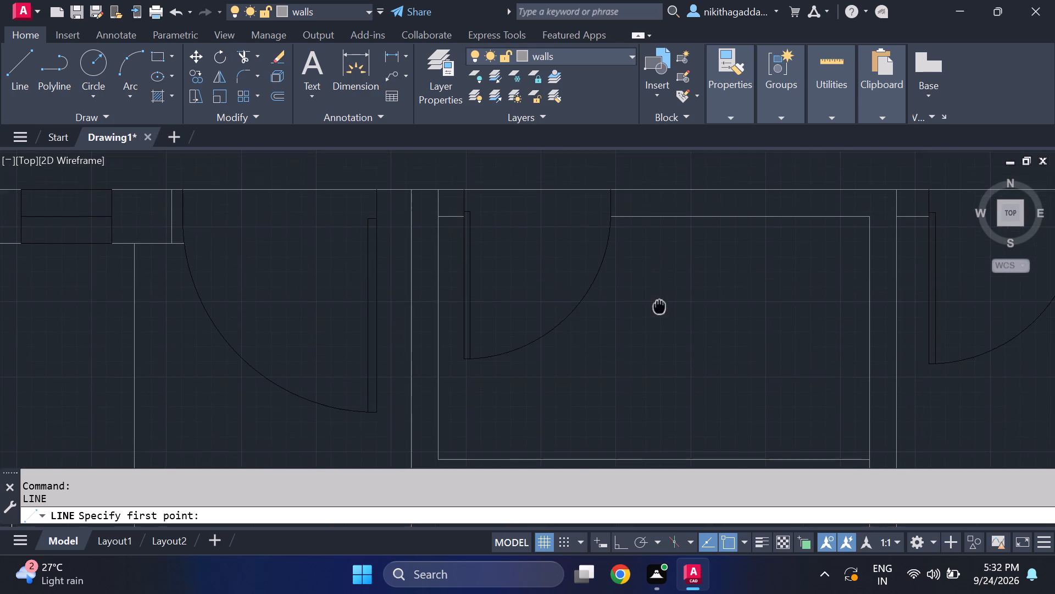
middle_click_drag(659, 316, 659, 319)
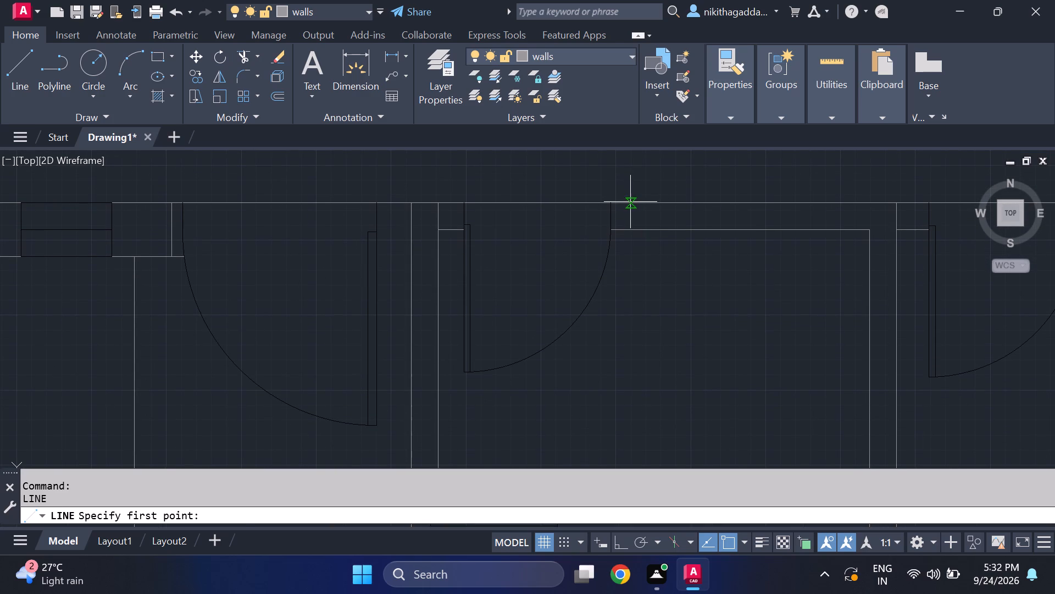
left_click(629, 203)
left_click(629, 228)
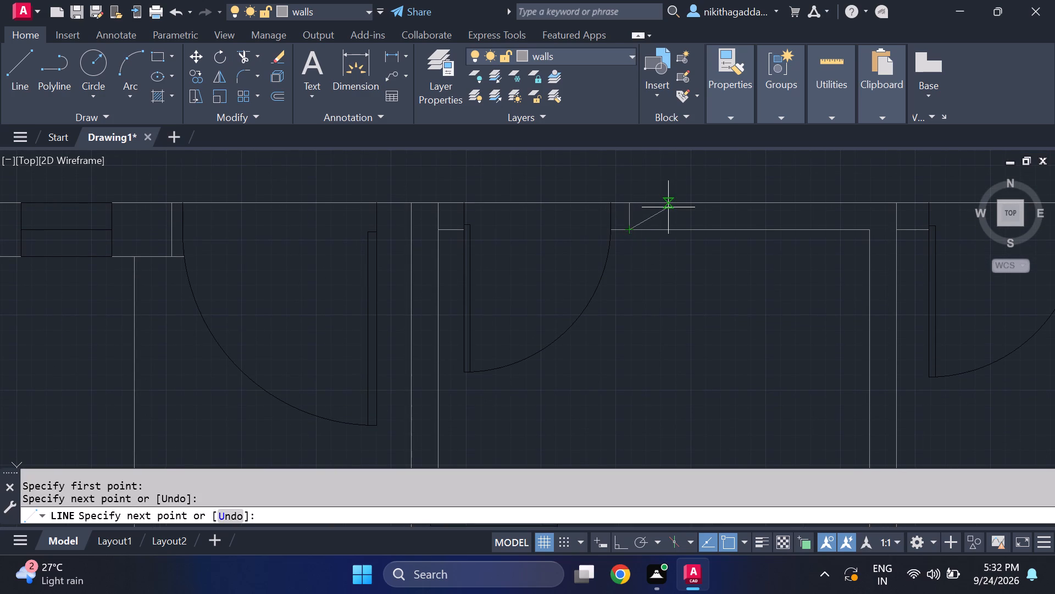
key("Return")
Draw a short horizontal line across the vertical wall just below the door of the small windowed room east of the passage.
key("Return")
scroll(668, 207, "down", 1)
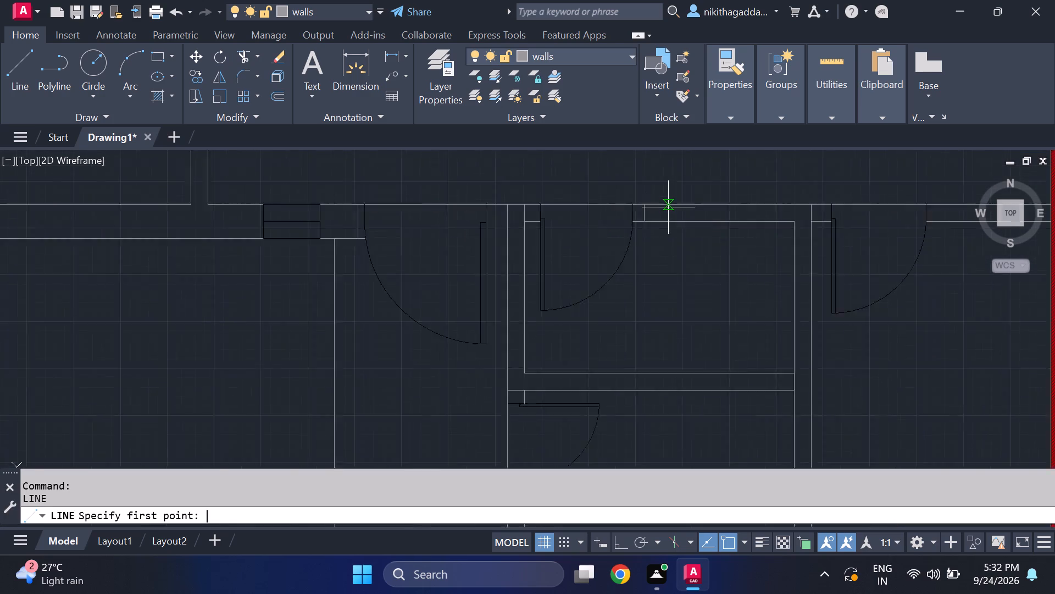
scroll(668, 209, "down", 2)
middle_click_drag(671, 302, 641, 255)
scroll(546, 308, "up", 1)
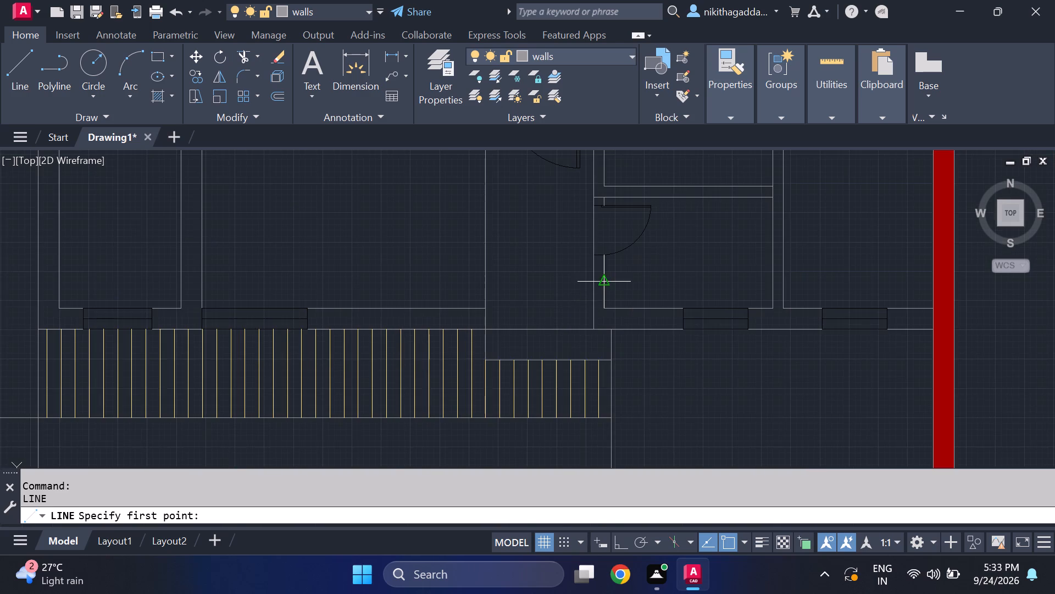
scroll(600, 279, "up", 2)
left_click(590, 241)
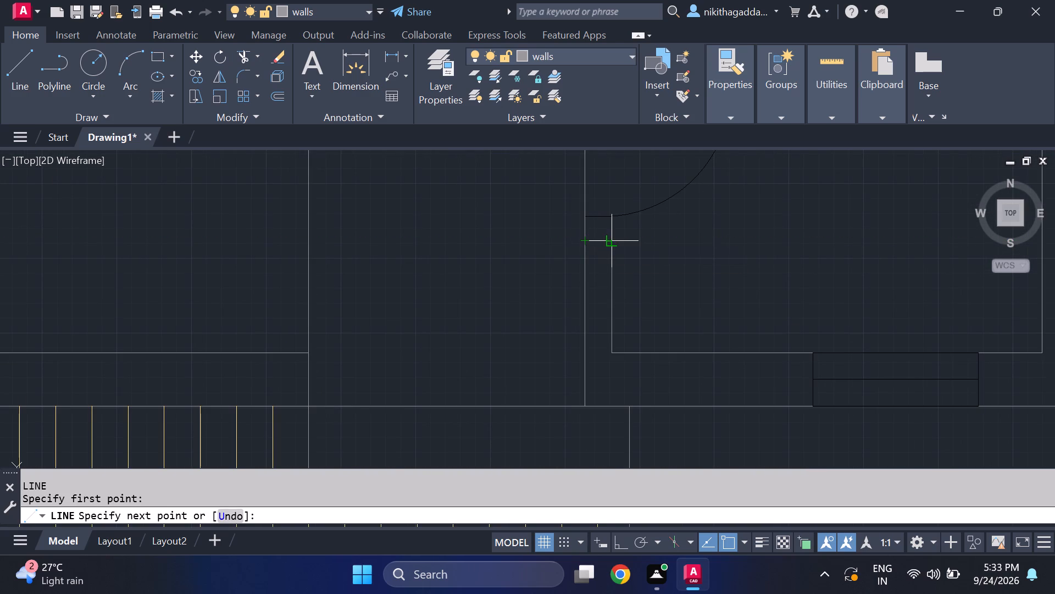
left_click(611, 237)
key("Return")
Draw a short vertical line across the horizontal wall just right of the southeast room's door, near the east exterior wall.
key("Return")
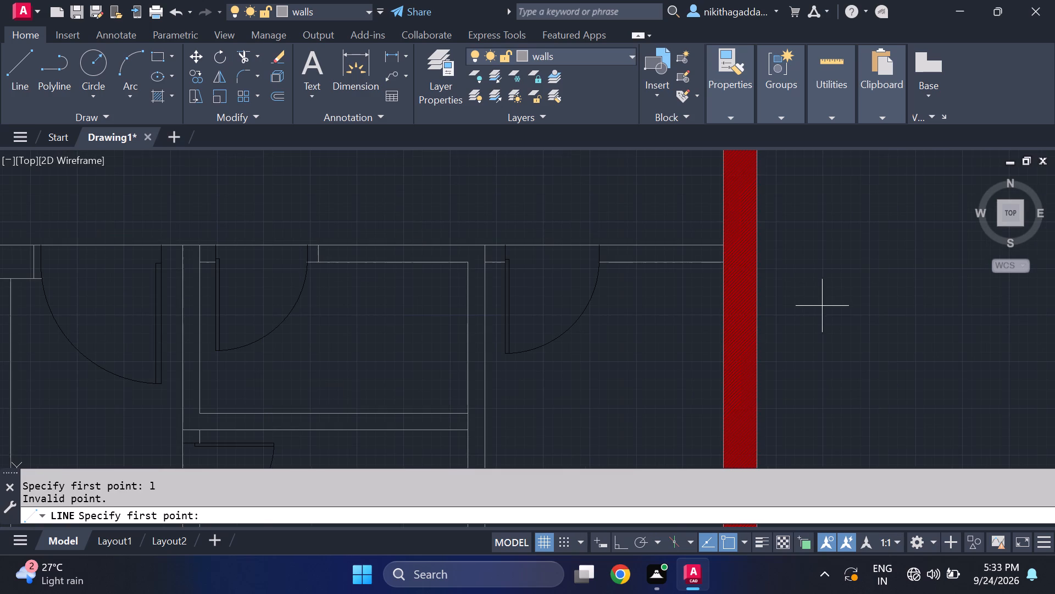
left_click(613, 245)
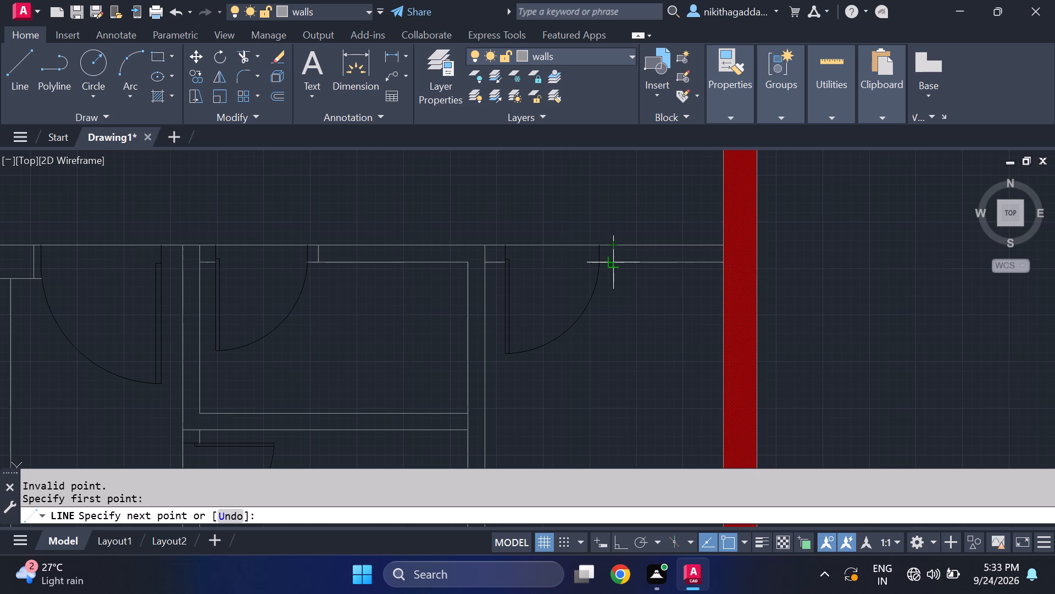
left_click(612, 261)
key("Return")
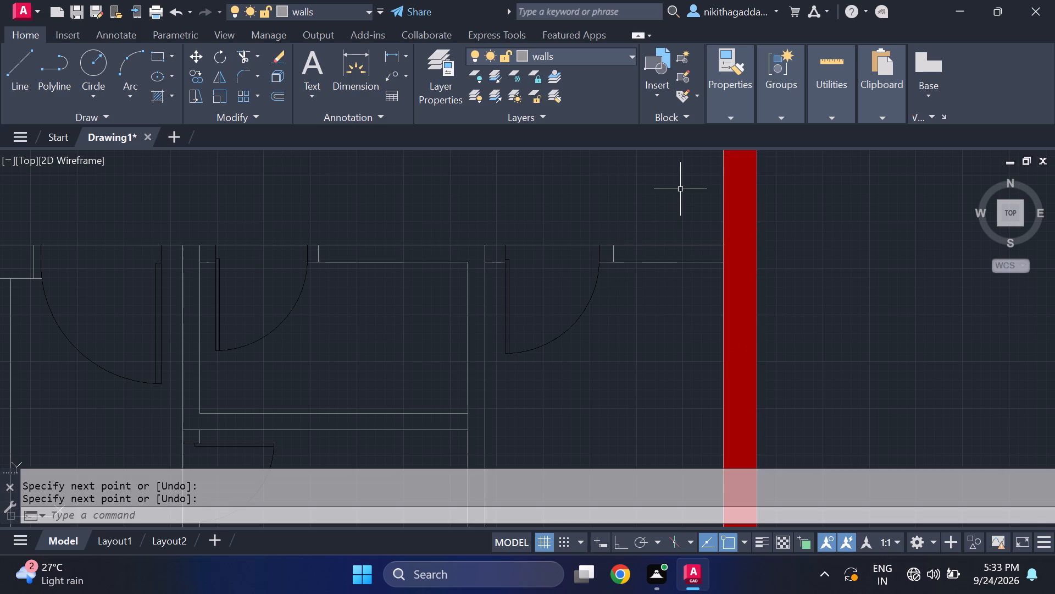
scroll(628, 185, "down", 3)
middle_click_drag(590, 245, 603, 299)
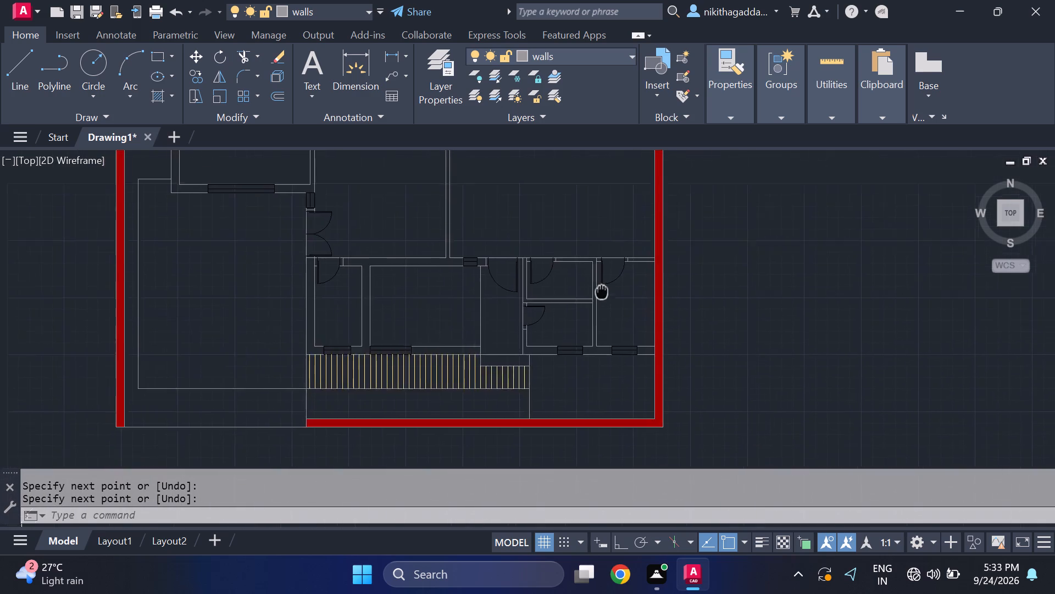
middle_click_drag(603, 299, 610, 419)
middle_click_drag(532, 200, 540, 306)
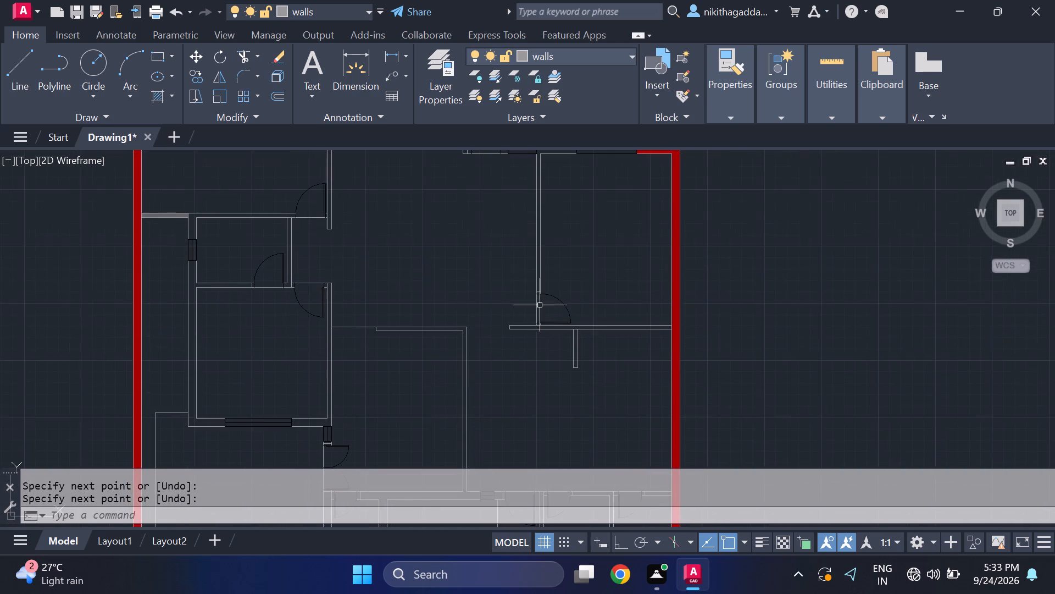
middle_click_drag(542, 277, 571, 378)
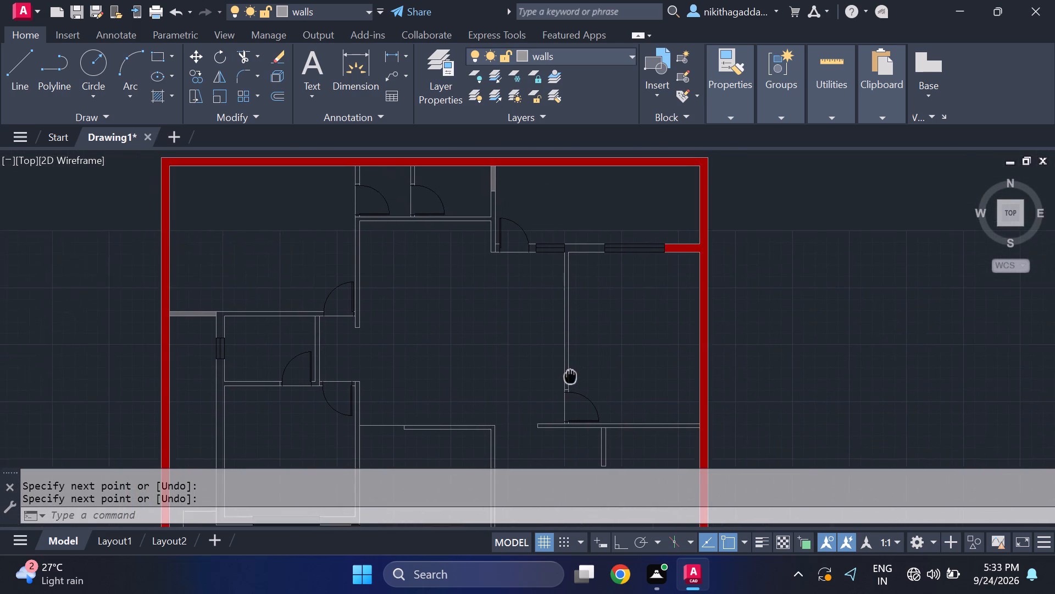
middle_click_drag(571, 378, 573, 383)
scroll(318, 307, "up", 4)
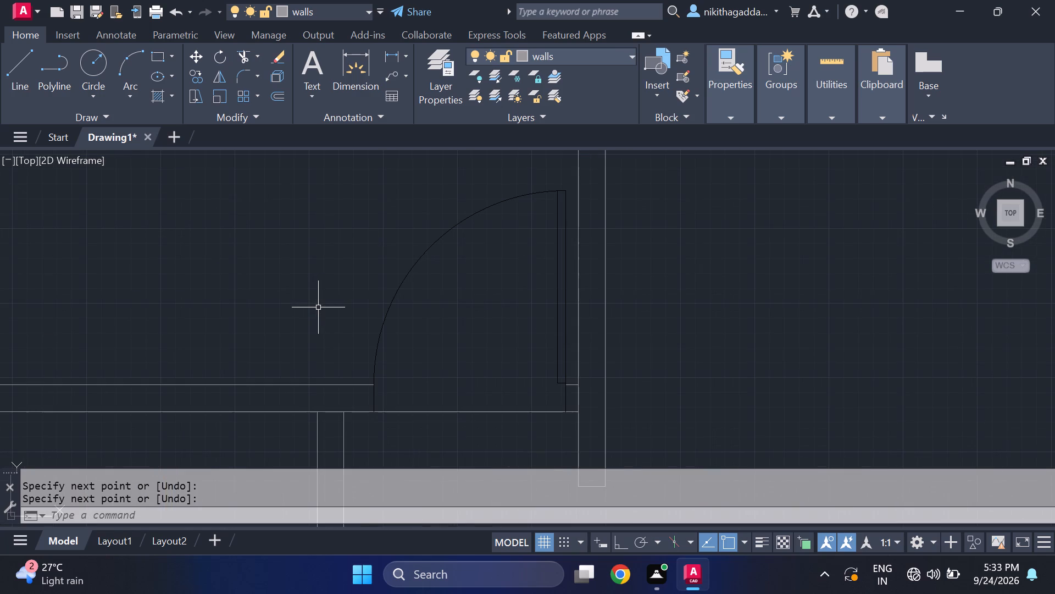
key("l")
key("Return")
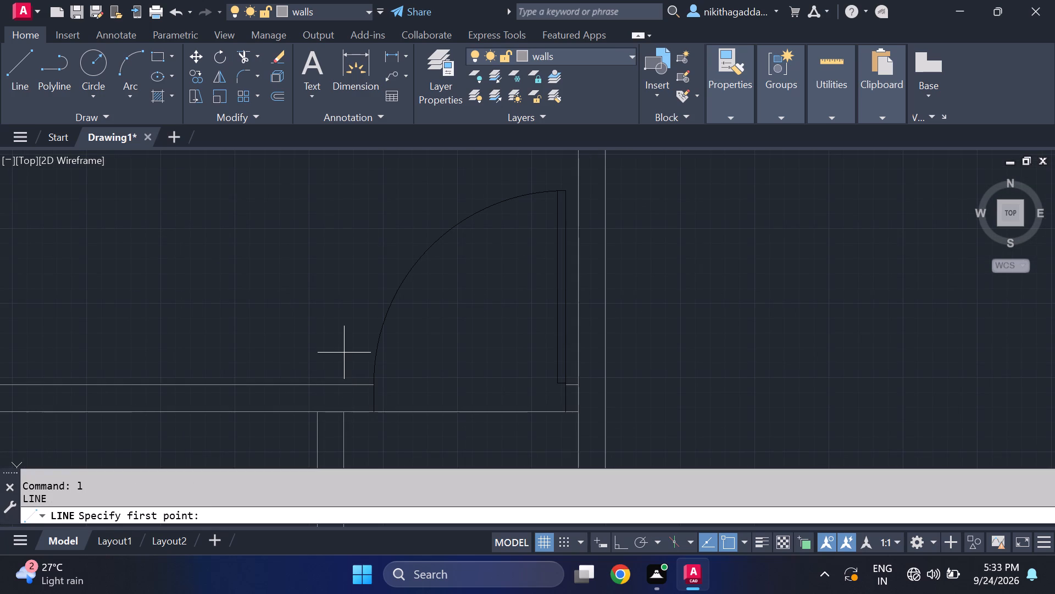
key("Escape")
Extend the right-hand line of the small west room's east partition up across the horizontal wall, just left of the door above.
type("ex")
key("Return")
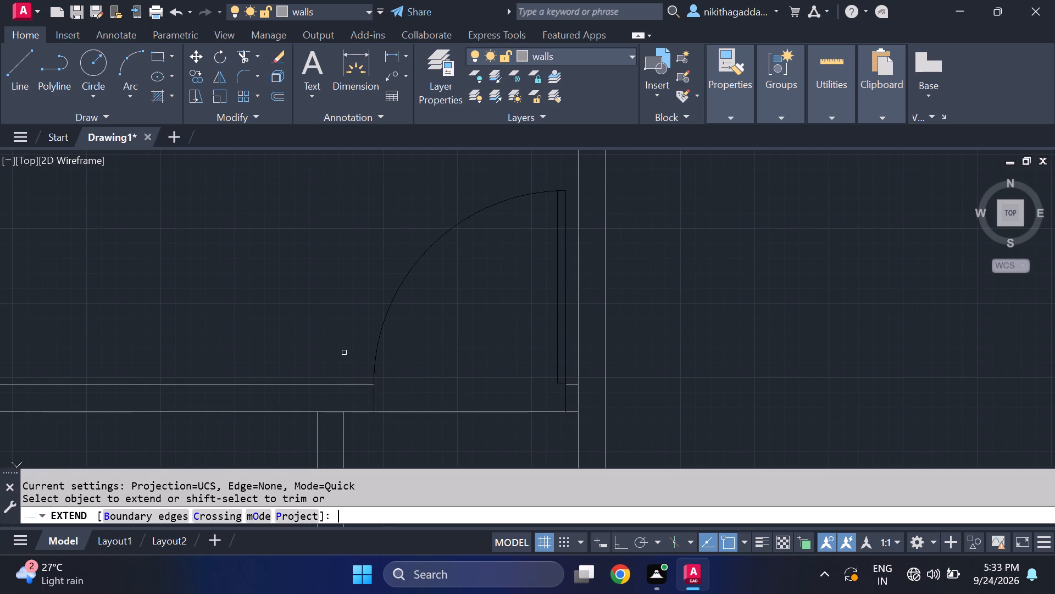
left_click(346, 444)
key("Return")
Check the walls around the door openings of the central and northern rooms for wall ends still left open.
key("Return")
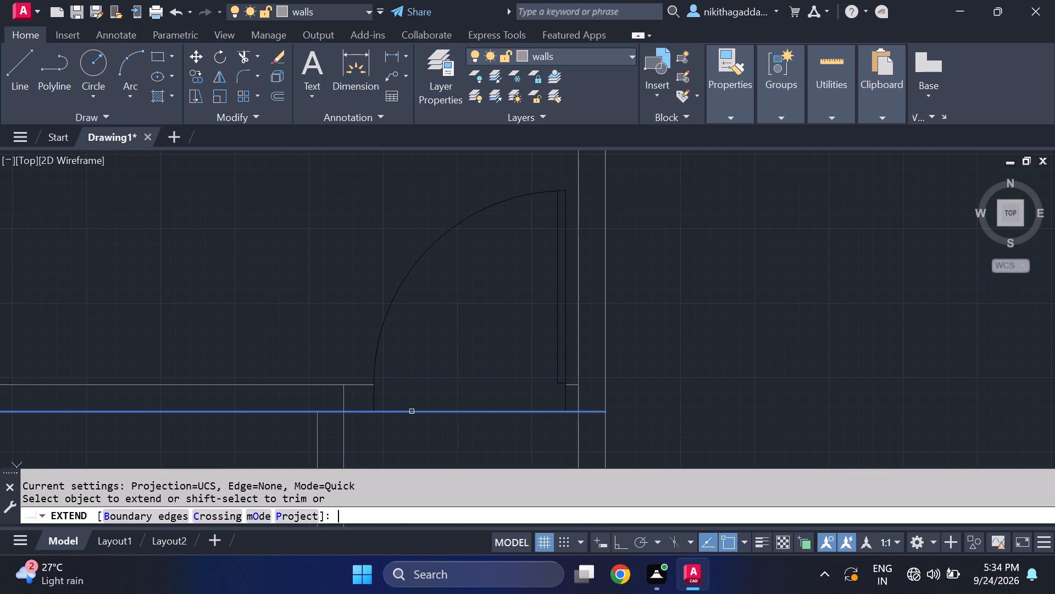
scroll(399, 267, "down", 3)
middle_click_drag(587, 249, 586, 249)
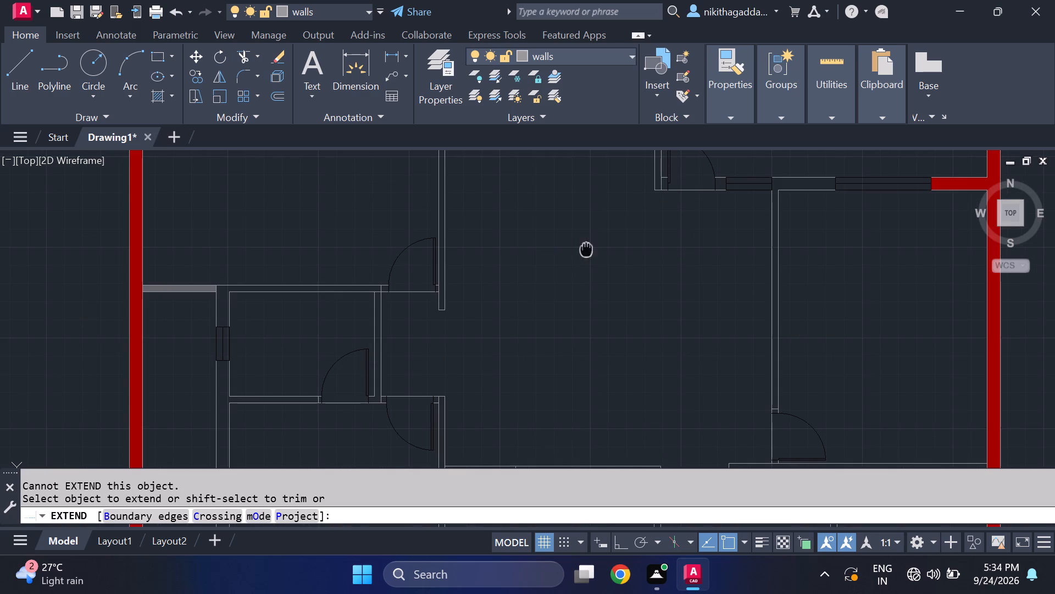
middle_click_drag(586, 249, 219, 291)
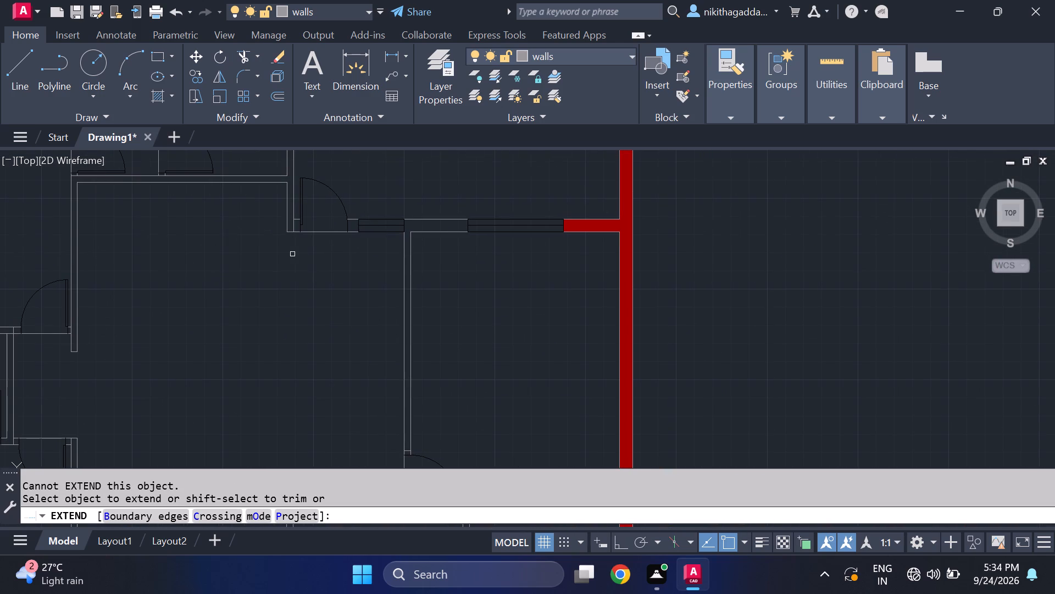
middle_click_drag(284, 240, 305, 354)
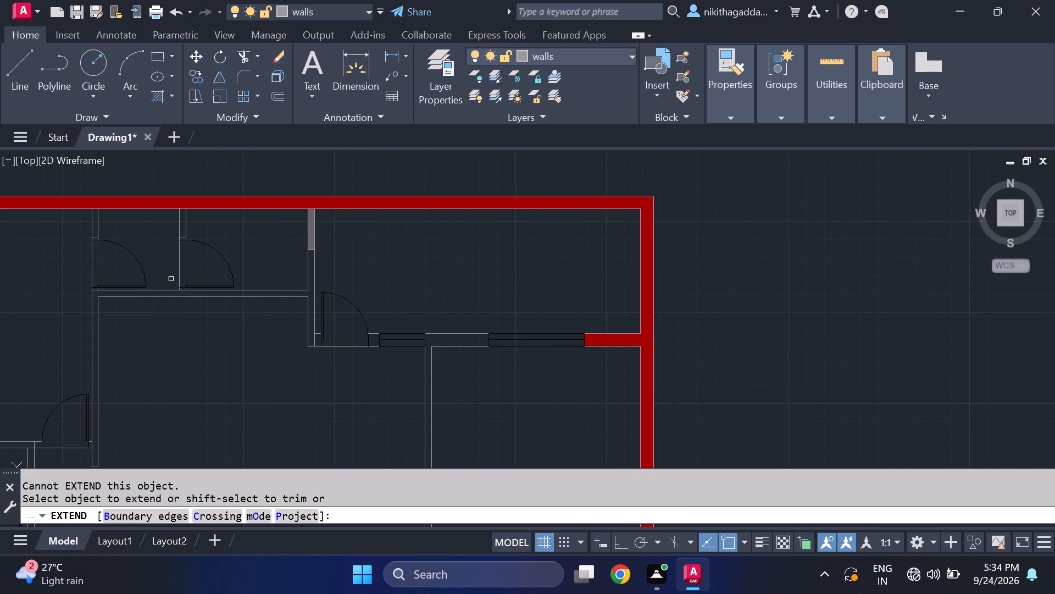
scroll(226, 305, "down", 1)
middle_click_drag(274, 370, 284, 260)
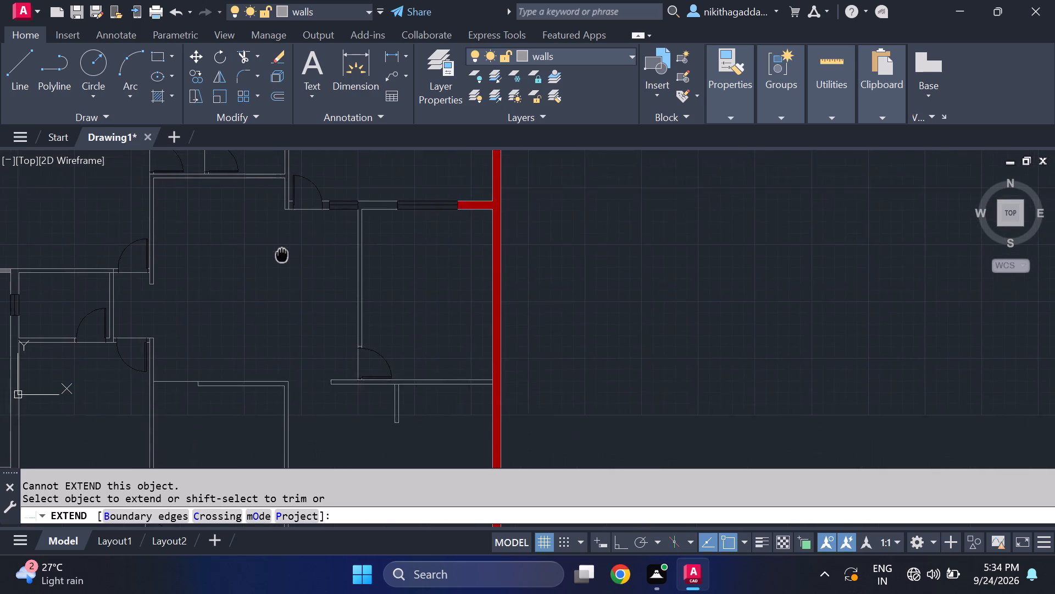
middle_click_drag(284, 260, 298, 286)
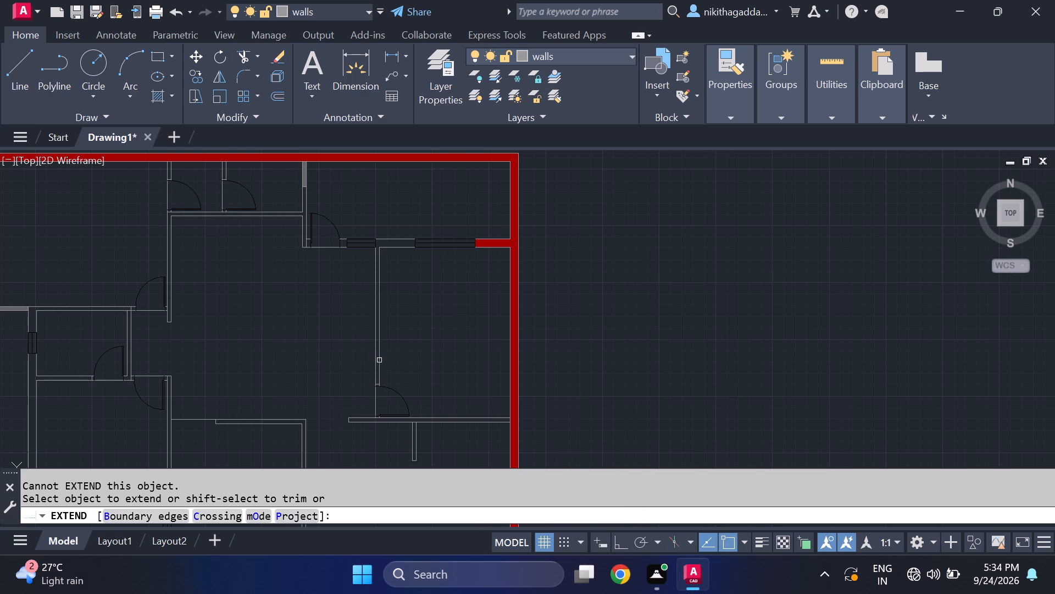
scroll(368, 359, "down", 2)
scroll(360, 335, "up", 3)
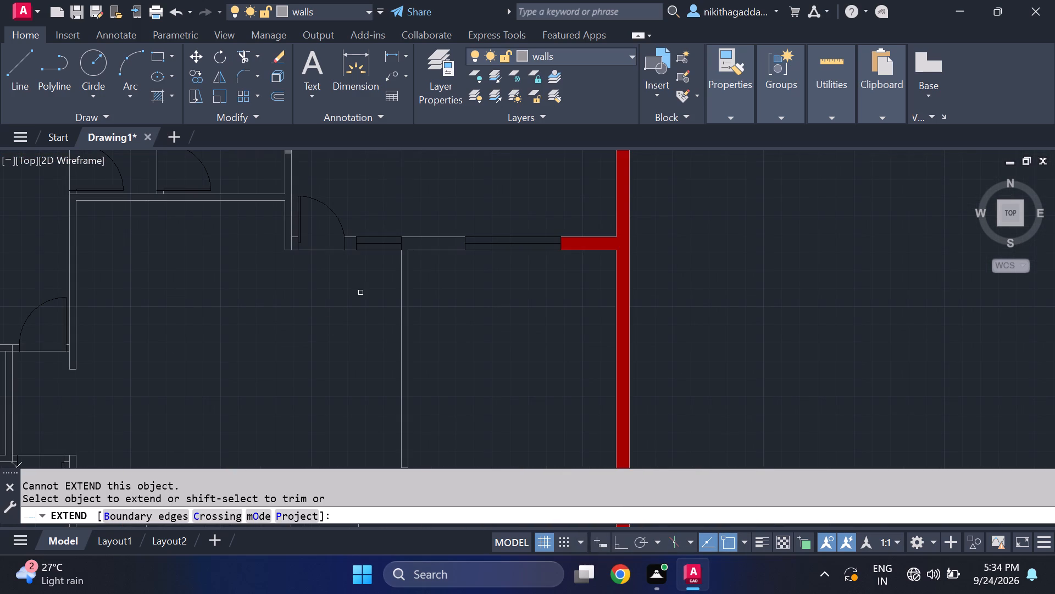
key("Escape")
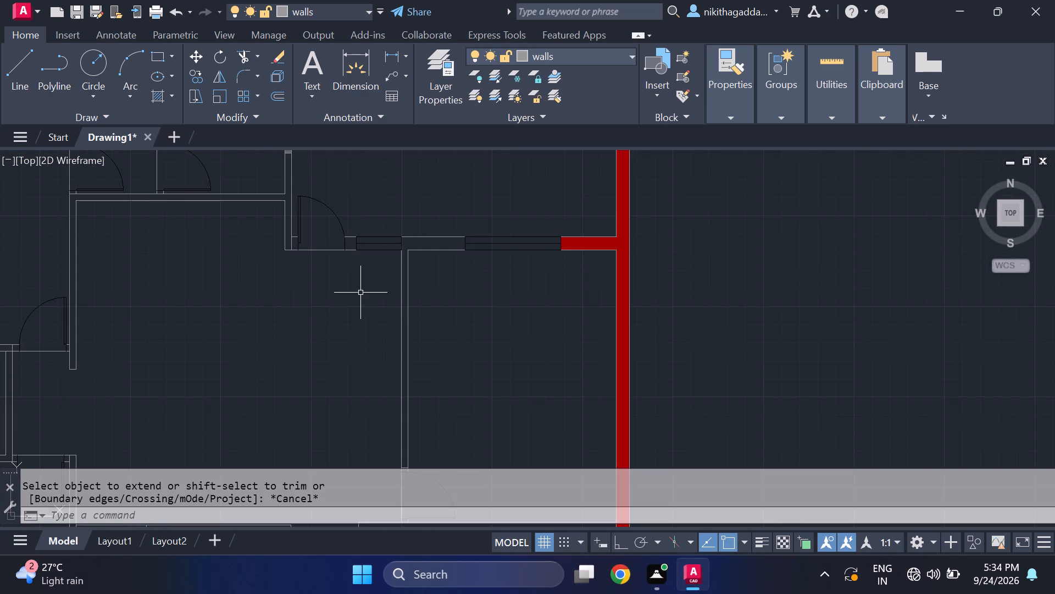
key("h")
key("Escape")
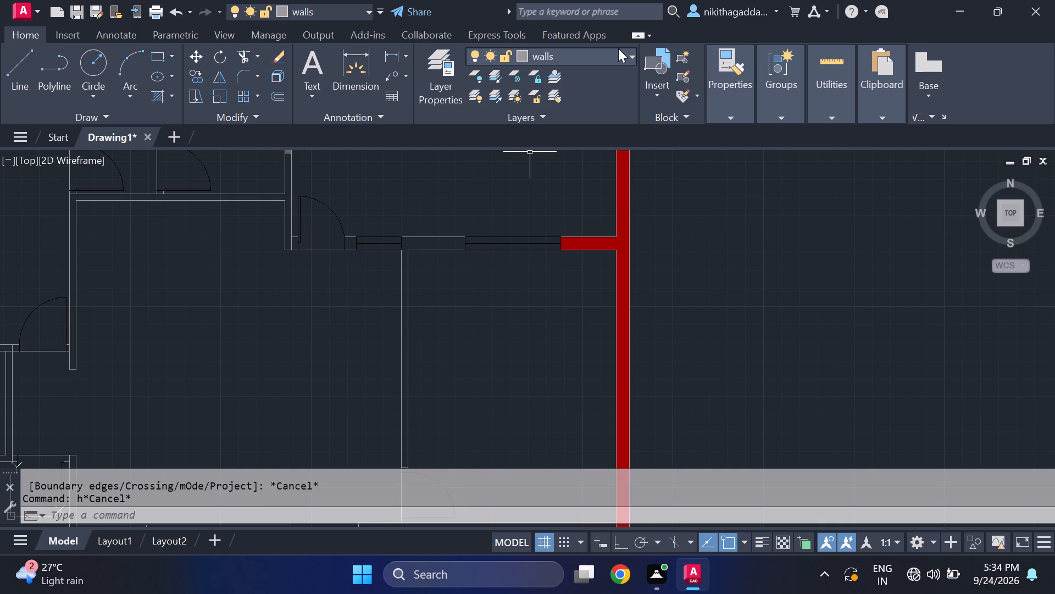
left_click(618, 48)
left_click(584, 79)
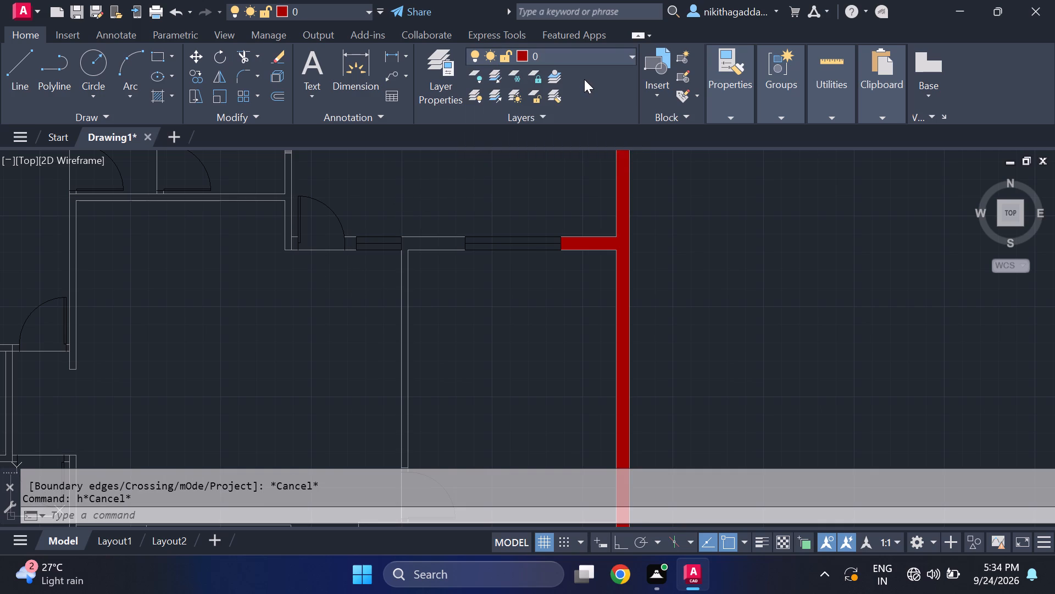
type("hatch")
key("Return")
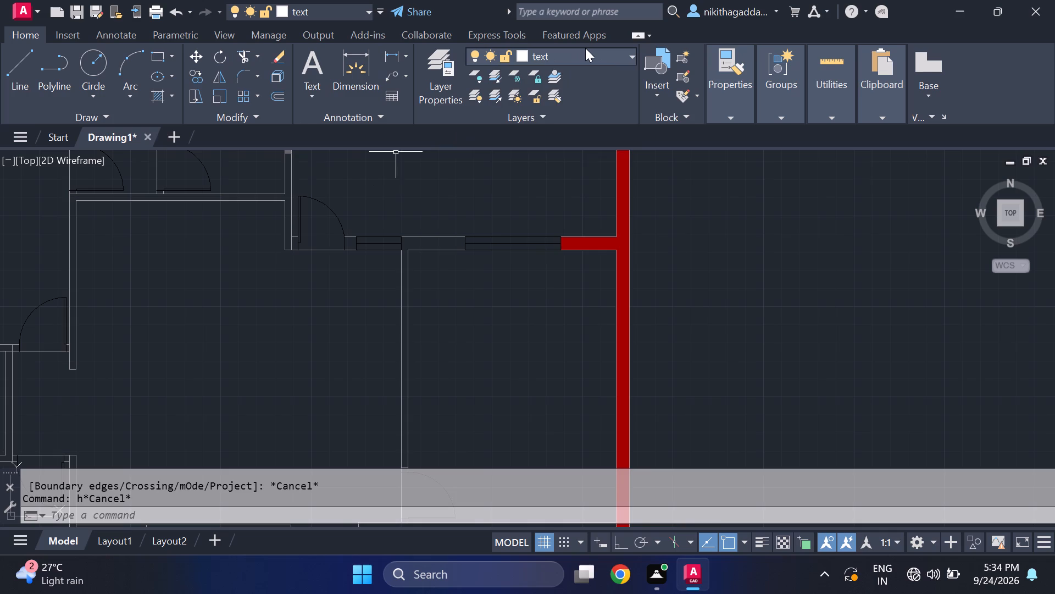
On layer 0, solid-hatch the northeast room's wall between the windows with its west partition, its south wall and the stub below.
left_click(585, 48)
left_click(578, 74)
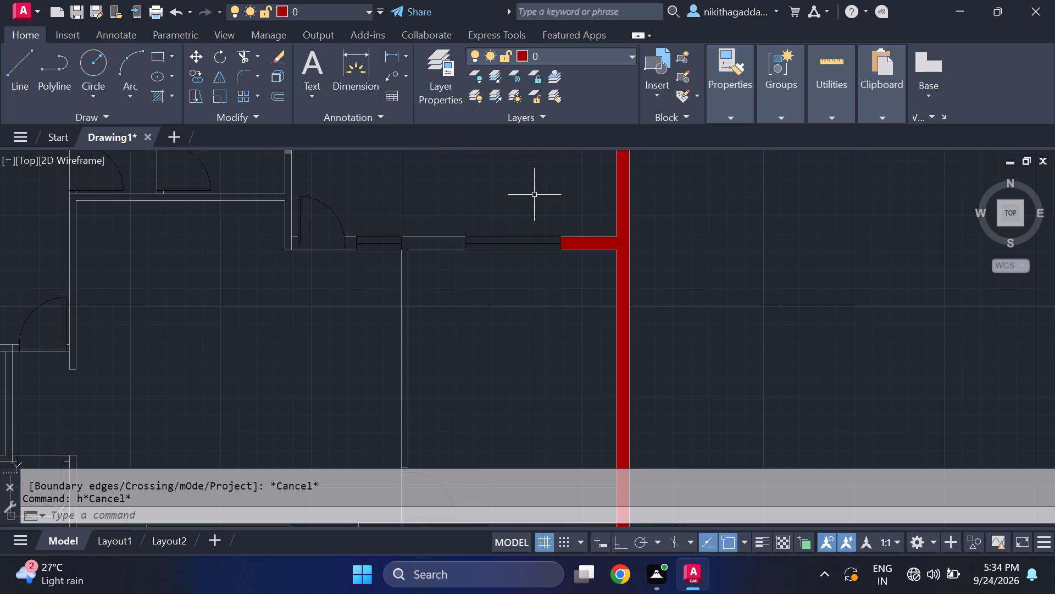
type("hatch")
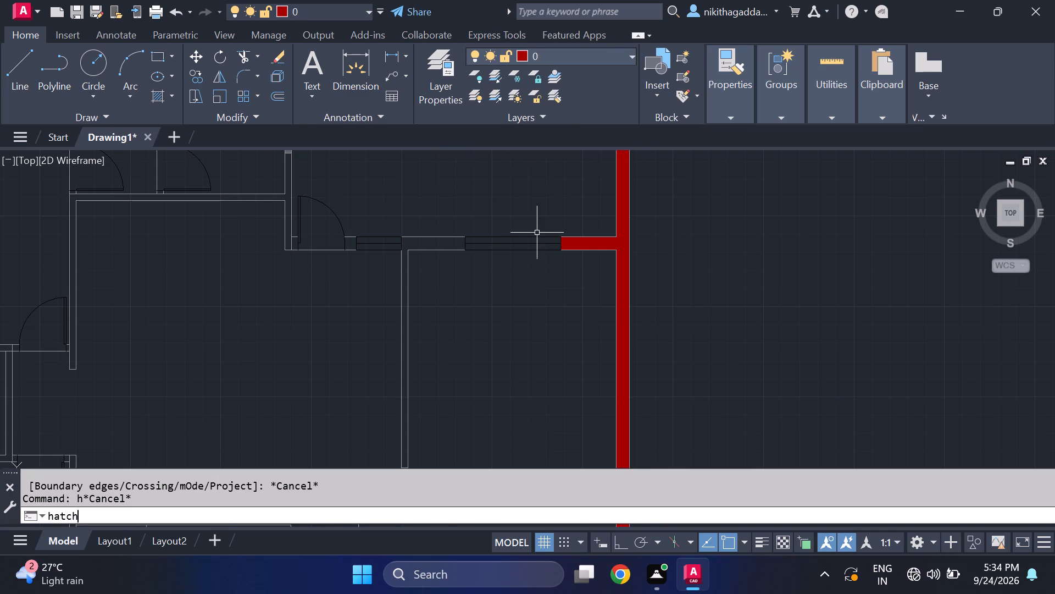
key("Return")
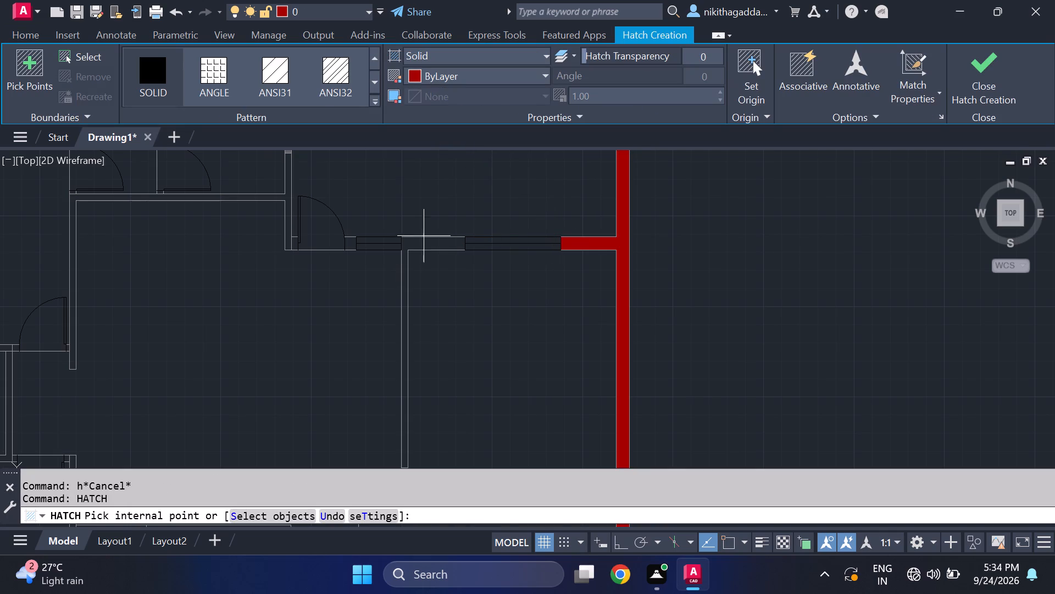
left_click(428, 242)
scroll(446, 289, "down", 1)
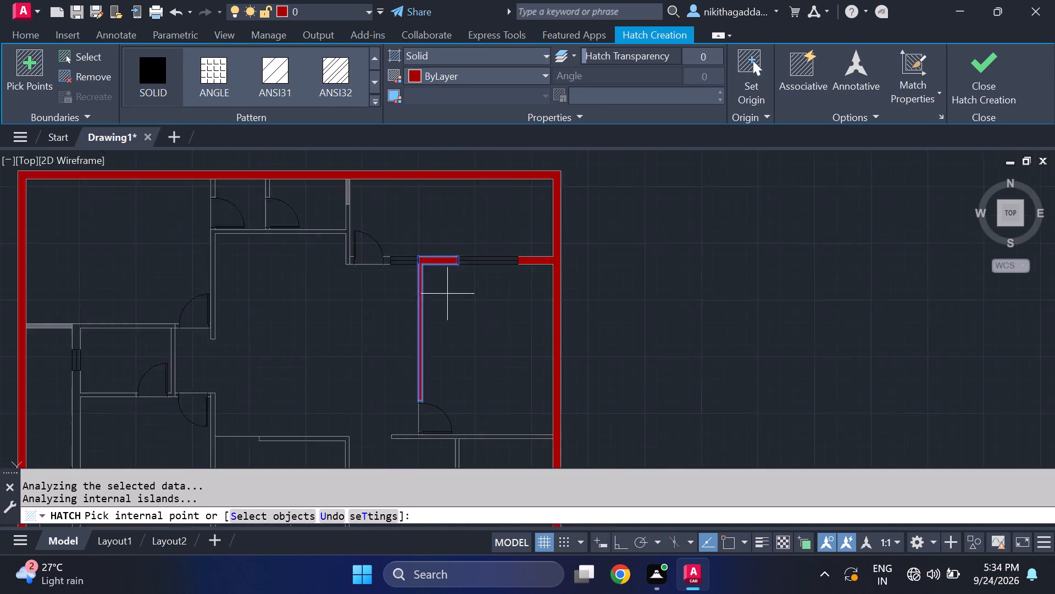
scroll(448, 297, "down", 1)
scroll(434, 391, "up", 2)
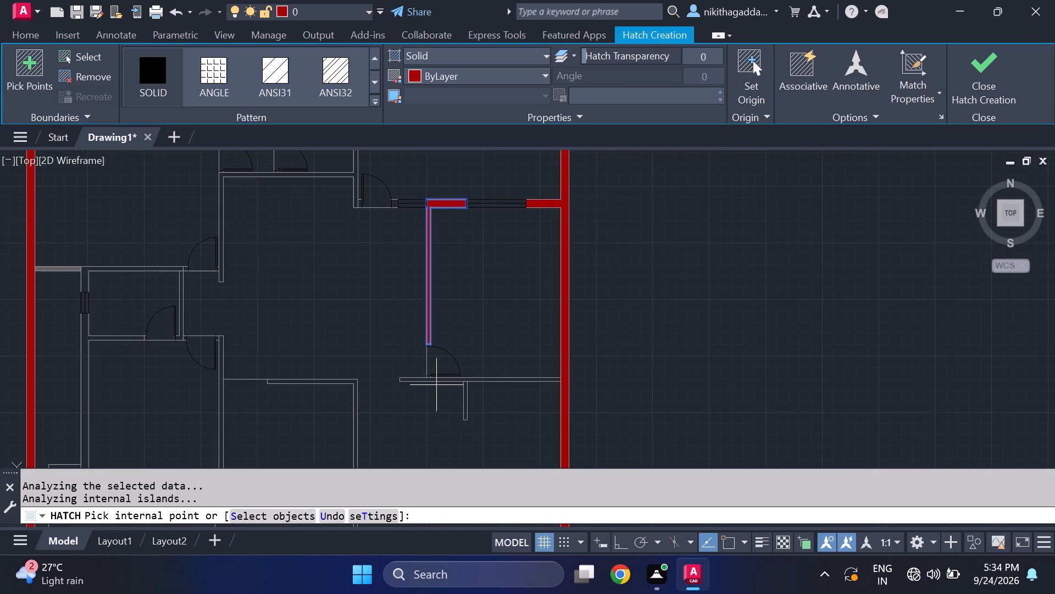
left_click(440, 380)
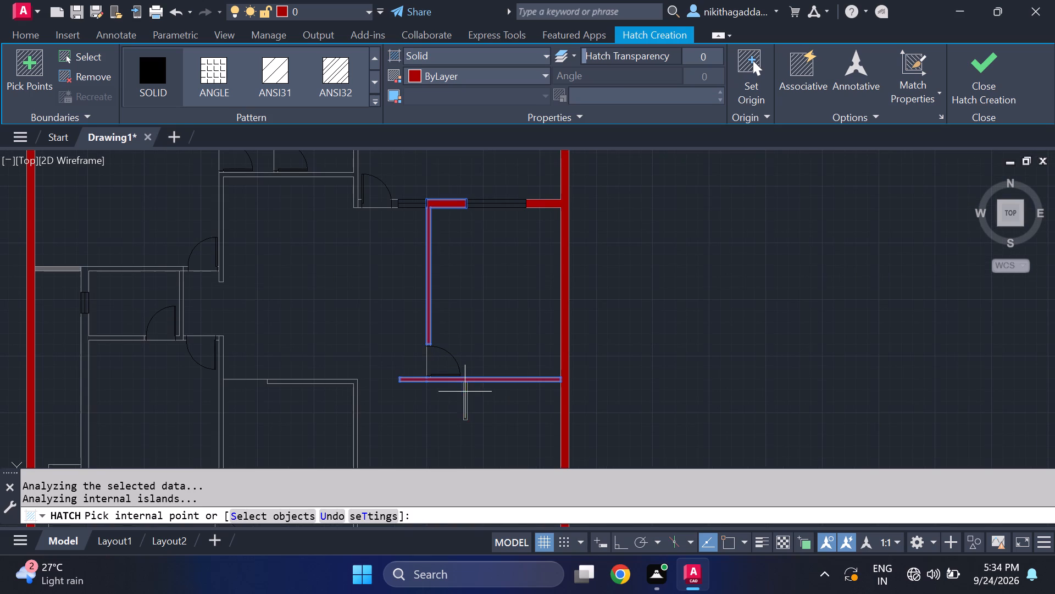
left_click(466, 393)
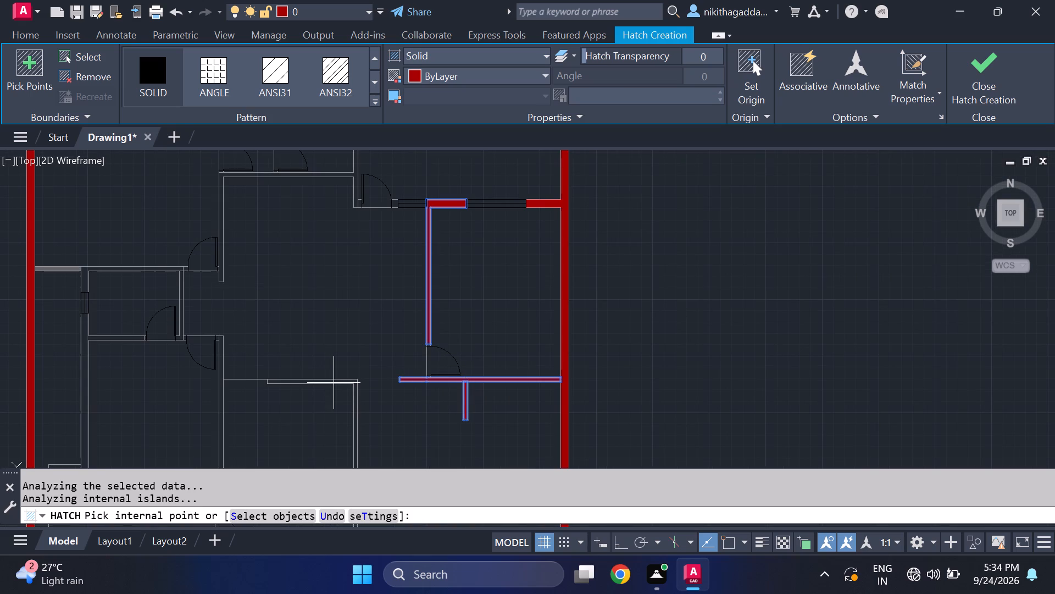
Solid-hatch the L-shaped central partition and the walls around the two southern rooms beside the steps, up to the passage door.
left_click(334, 383)
scroll(363, 387, "down", 2)
middle_click_drag(381, 416, 381, 415)
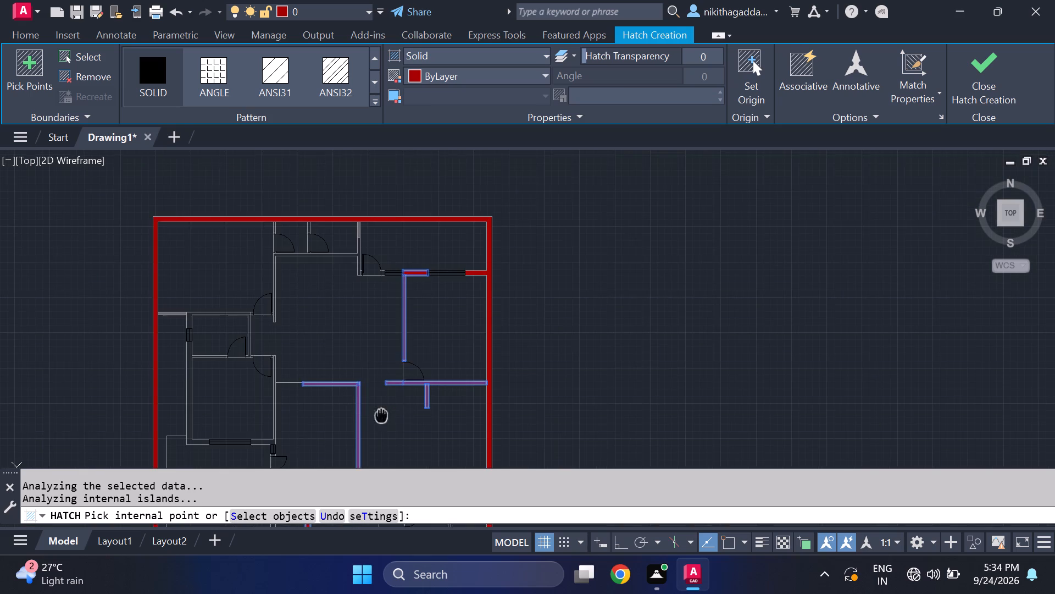
middle_click_drag(381, 415, 415, 315)
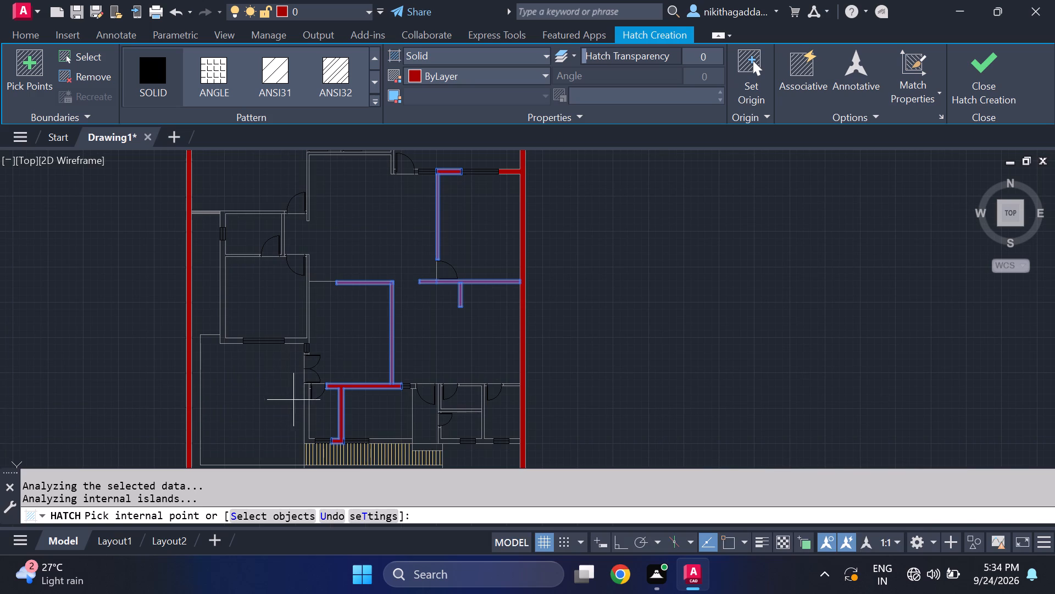
scroll(297, 397, "up", 3)
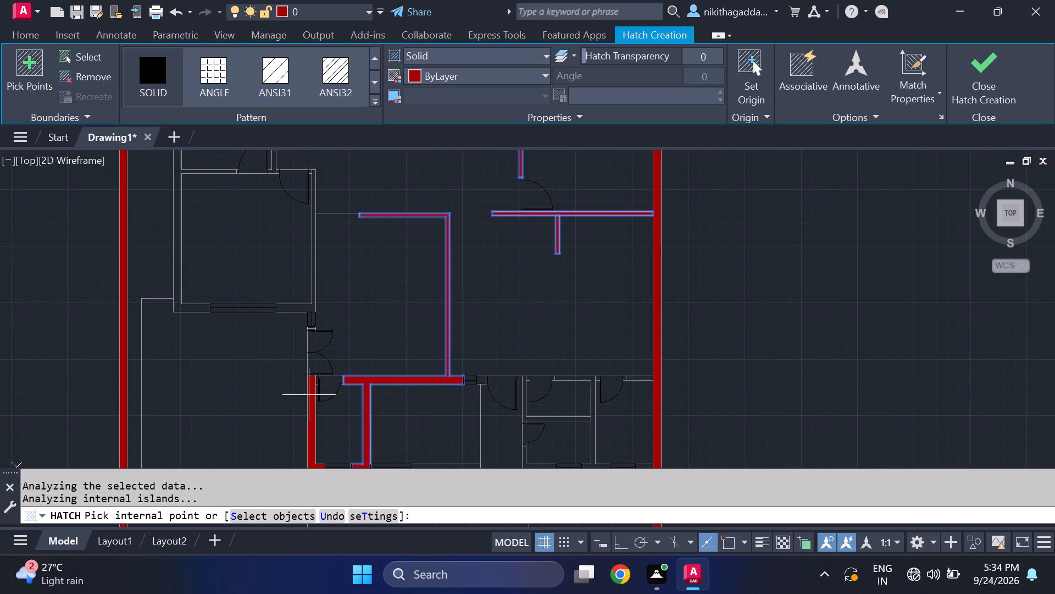
left_click(309, 395)
middle_click_drag(491, 487, 491, 475)
middle_click_drag(490, 440, 488, 394)
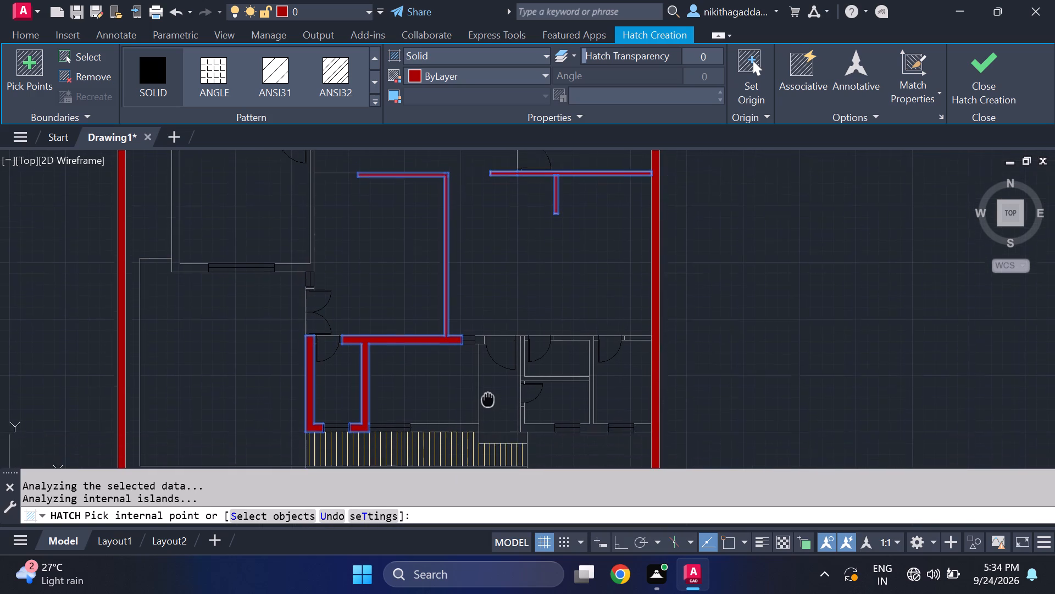
middle_click_drag(488, 394, 490, 366)
left_click(440, 397)
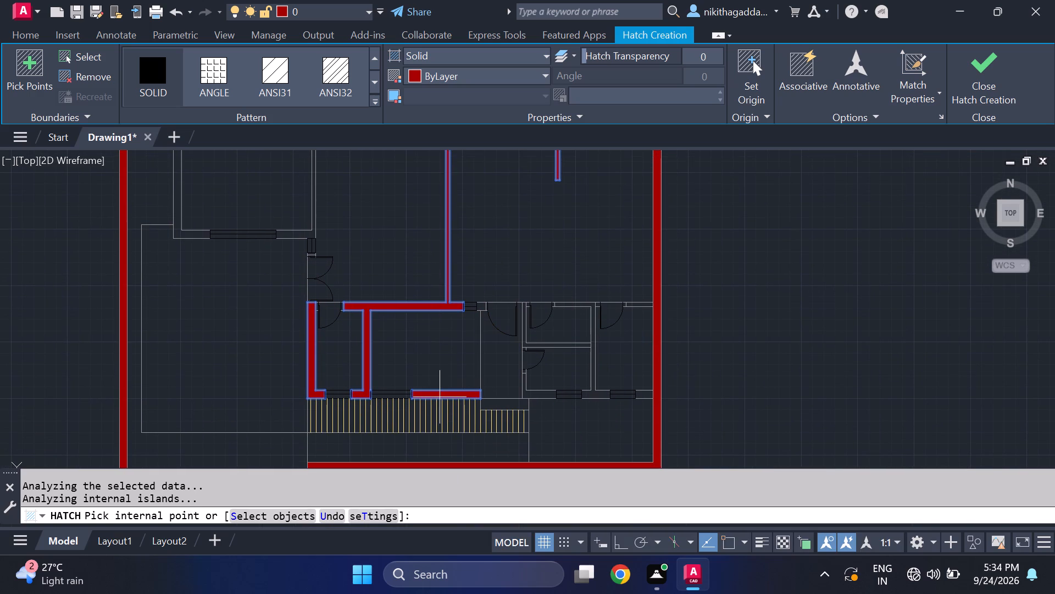
left_click(484, 306)
Solid-hatch the southeast rooms' north wall: the small corner piece, the section between the doors with its partition, and the east end piece.
scroll(527, 306, "up", 3)
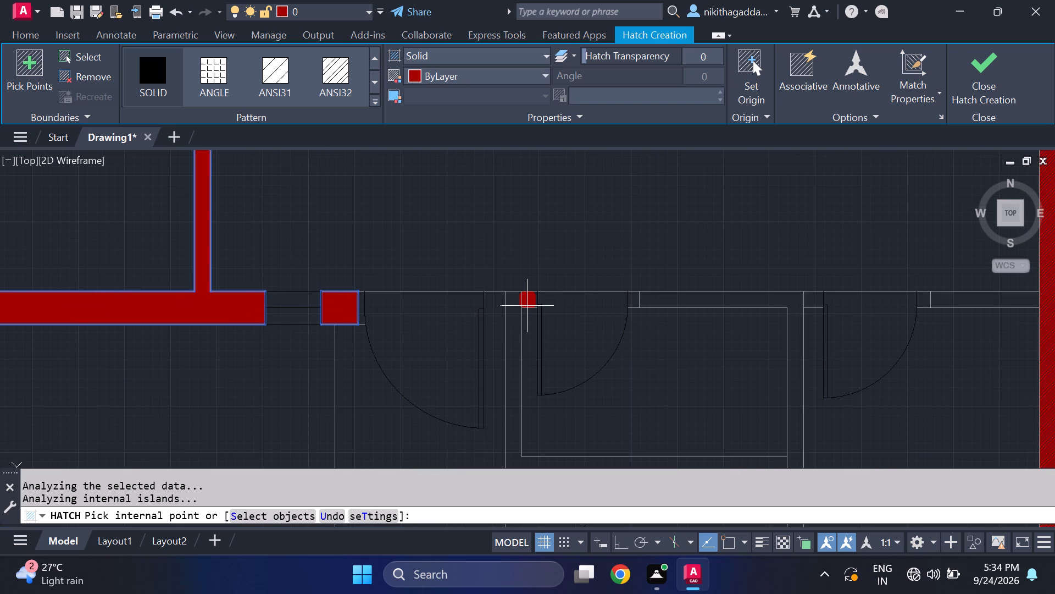
left_click(532, 303)
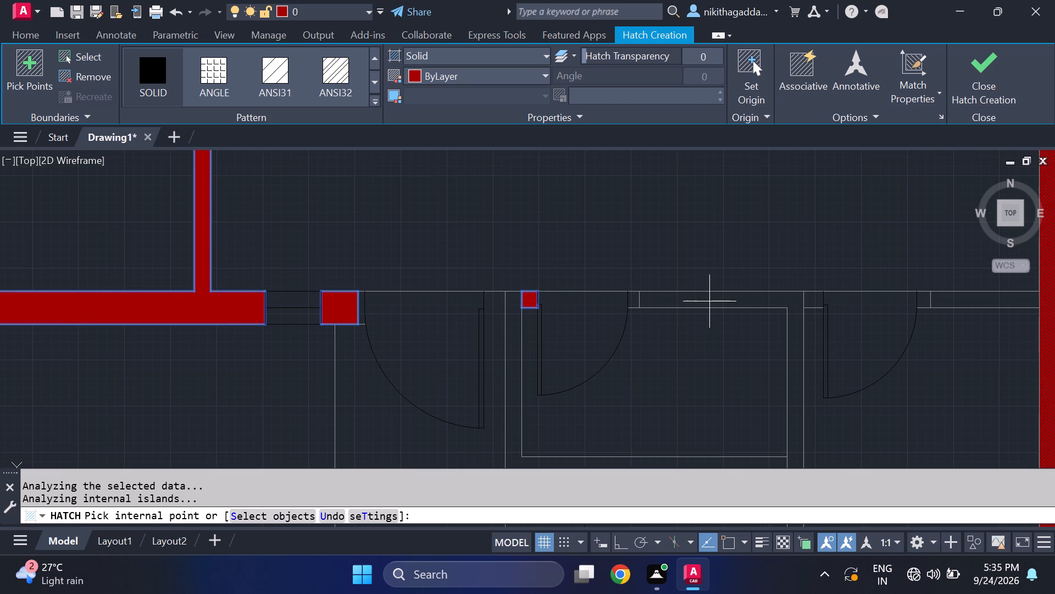
left_click(709, 301)
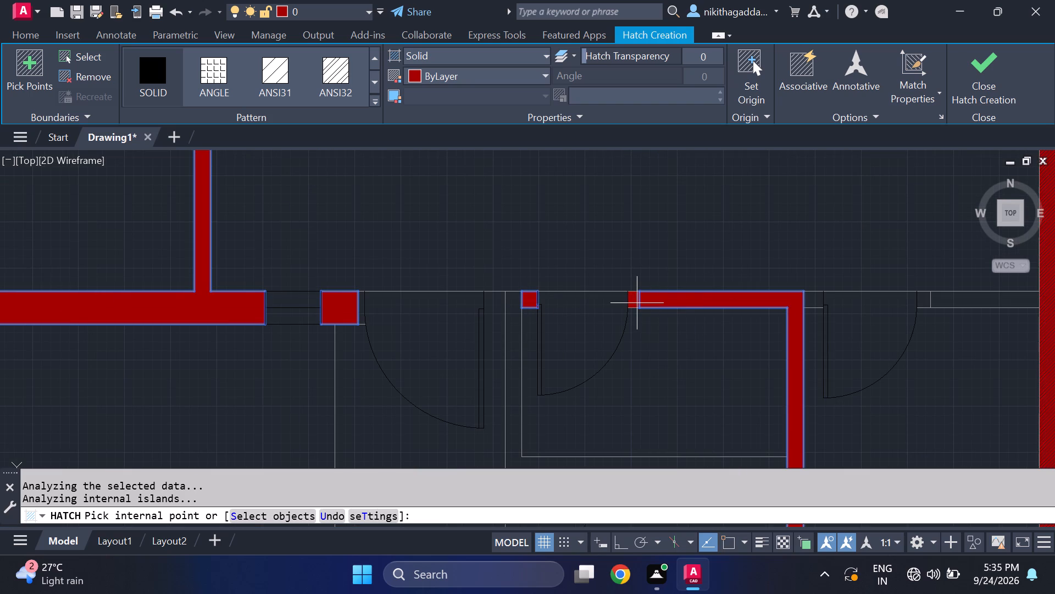
scroll(726, 328, "down", 1)
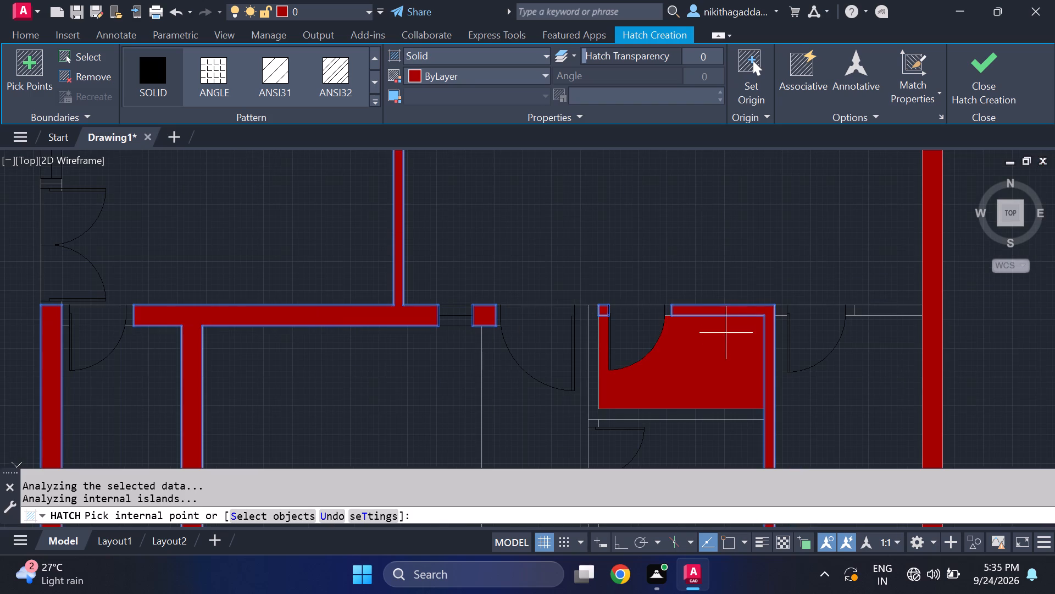
scroll(454, 382, "down", 2)
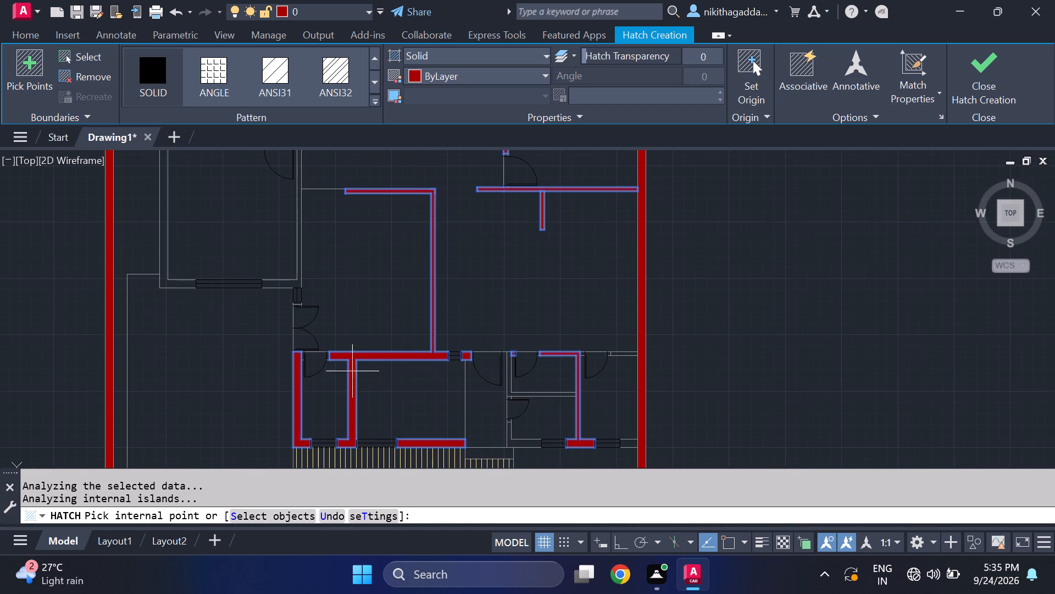
scroll(338, 370, "up", 3)
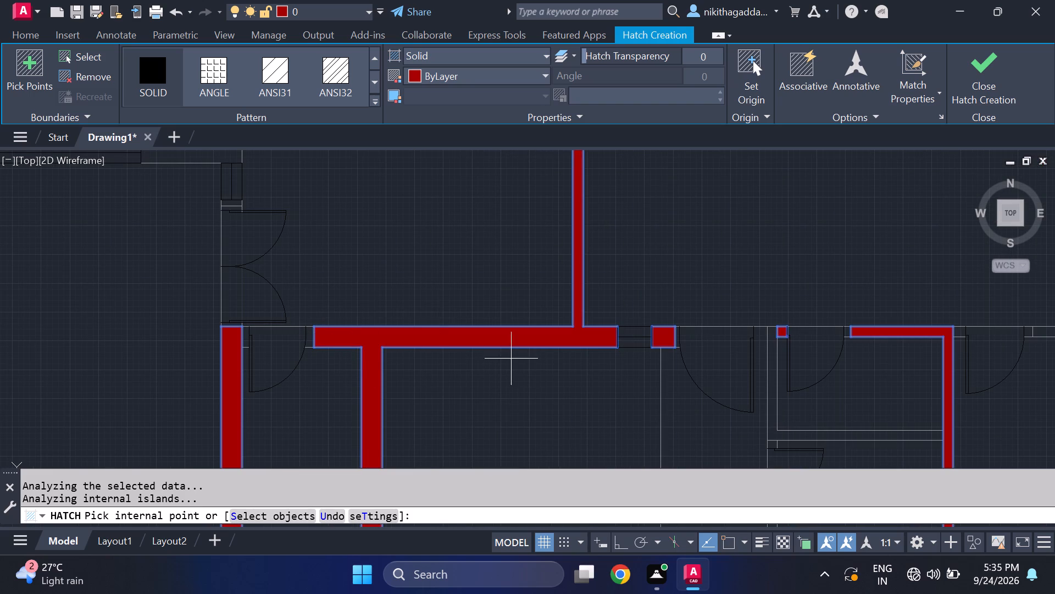
scroll(508, 367, "down", 2)
middle_click_drag(683, 389, 527, 387)
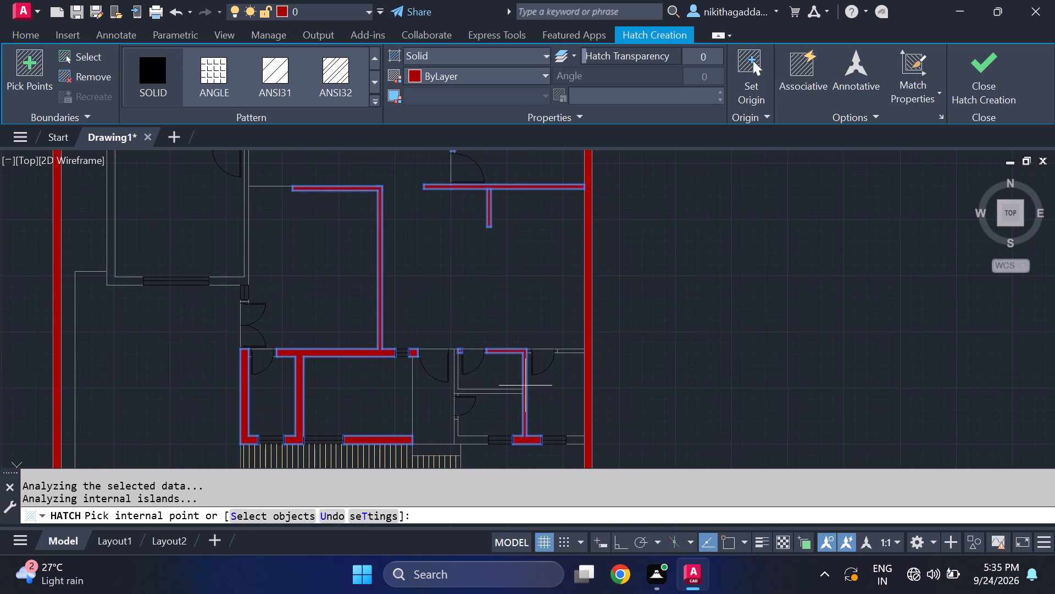
scroll(557, 352, "up", 2)
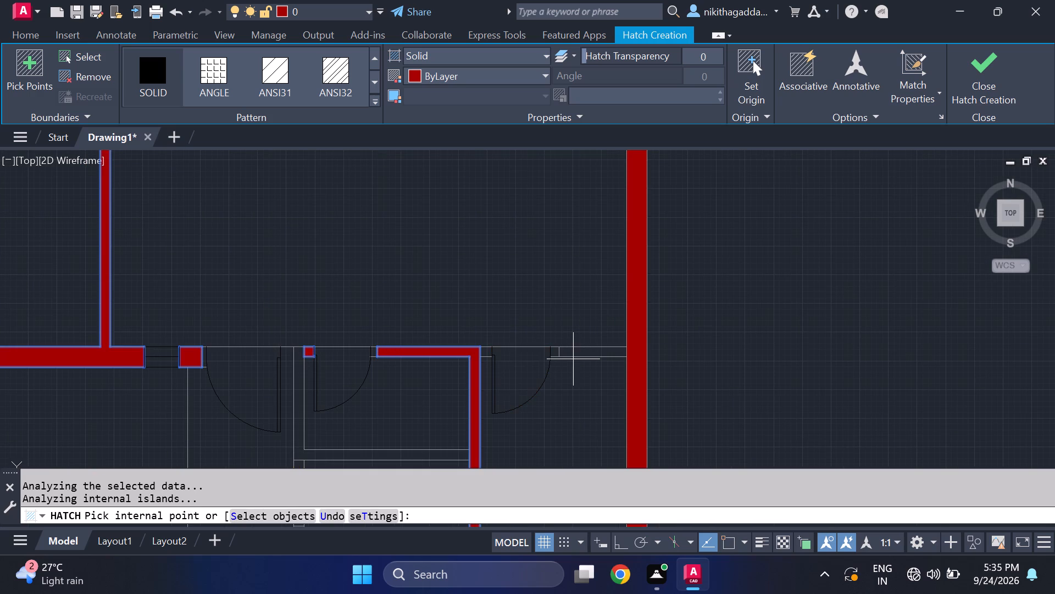
left_click(578, 354)
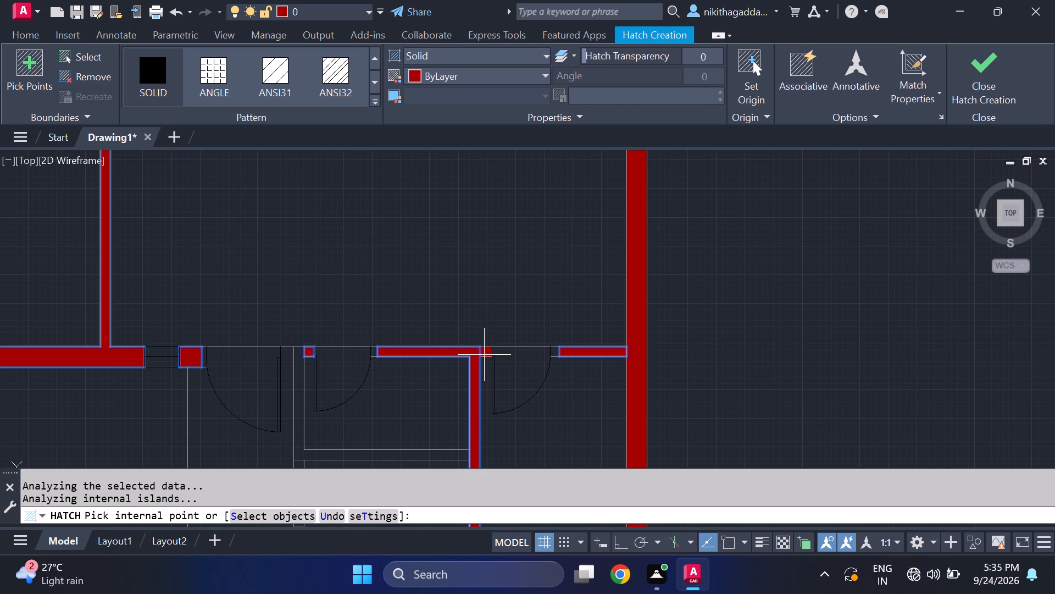
Solid-hatch the connected wall running below the two small northern rooms and down the west side of the central room.
middle_click_drag(304, 370, 711, 320)
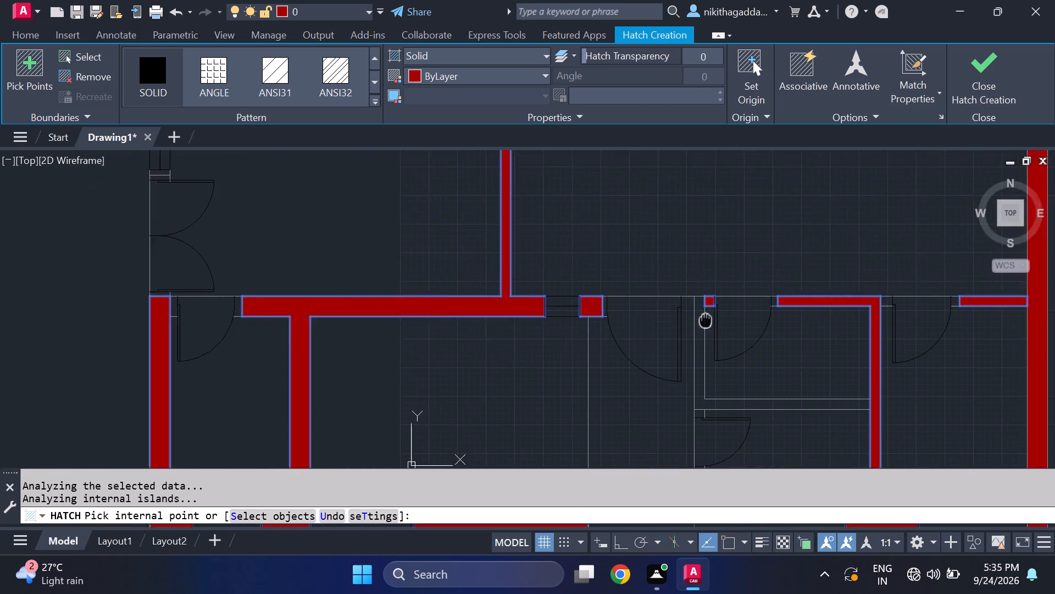
middle_click_drag(711, 320, 715, 317)
middle_click_drag(698, 317, 674, 318)
scroll(494, 333, "down", 3)
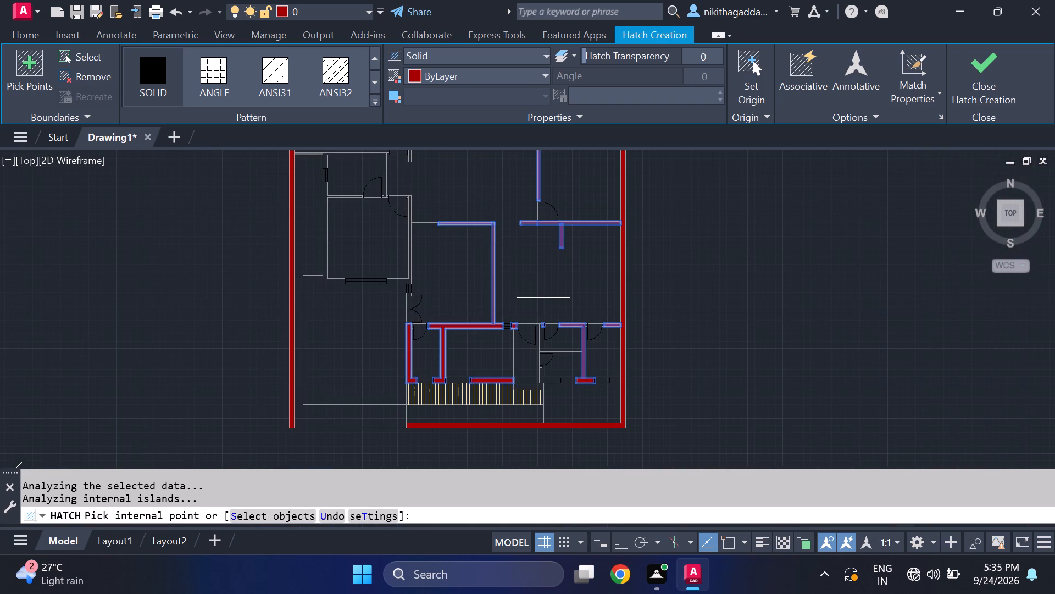
middle_click_drag(543, 298, 562, 419)
scroll(432, 284, "up", 4)
scroll(429, 308, "down", 4)
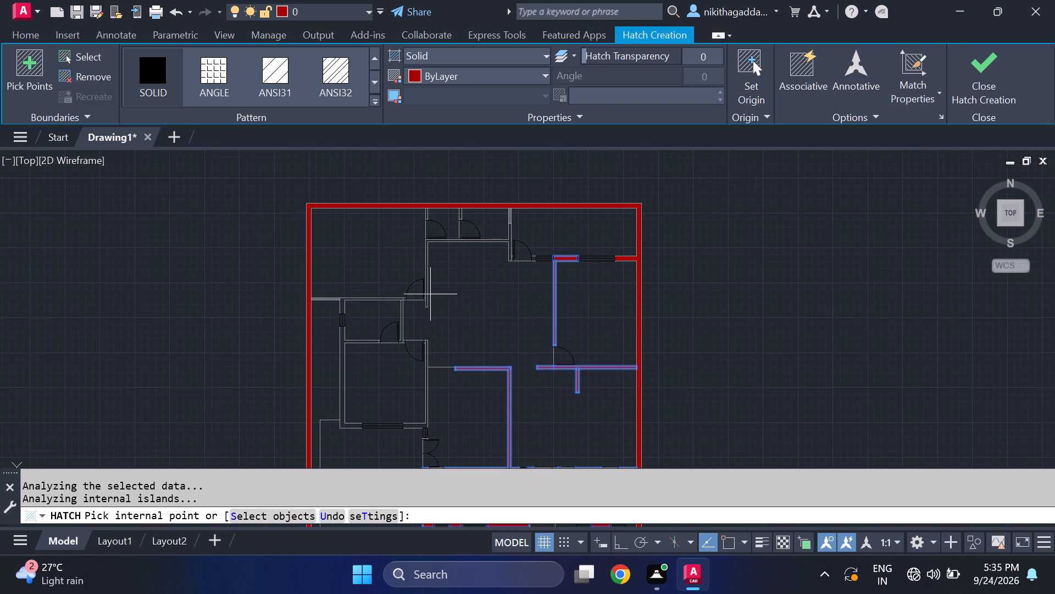
scroll(511, 233, "up", 3)
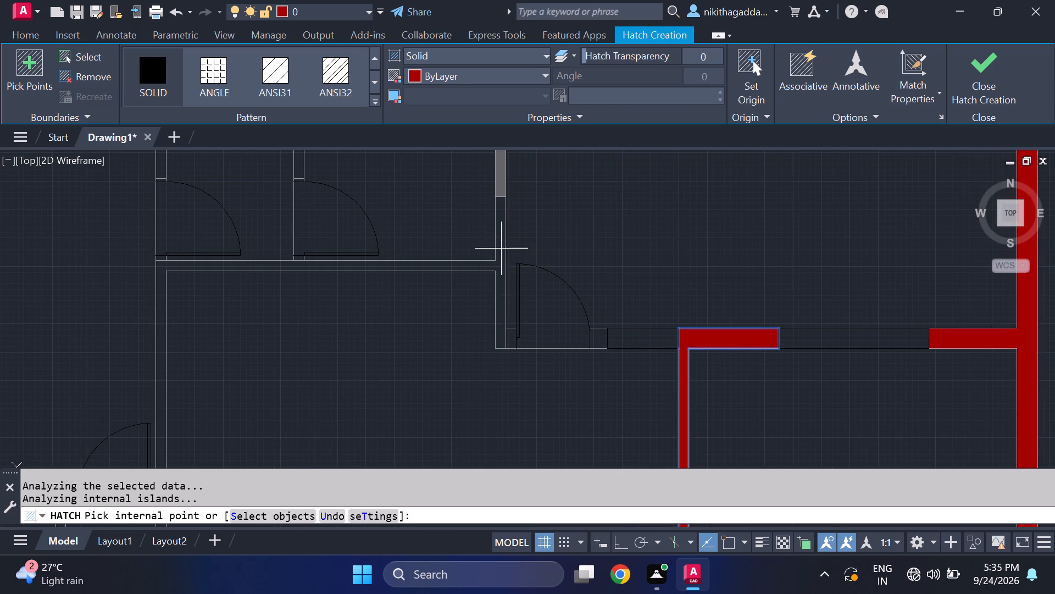
left_click(499, 250)
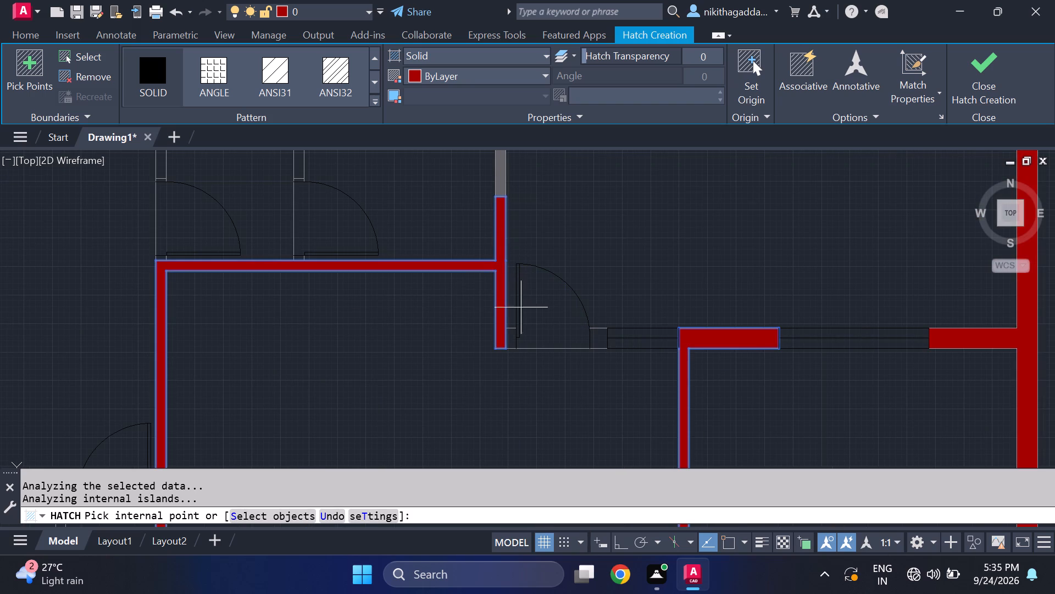
Solid-hatch the short wall piece between the northeast corner room's door and the adjoining window, undoing any mispicked area.
scroll(636, 350, "down", 3)
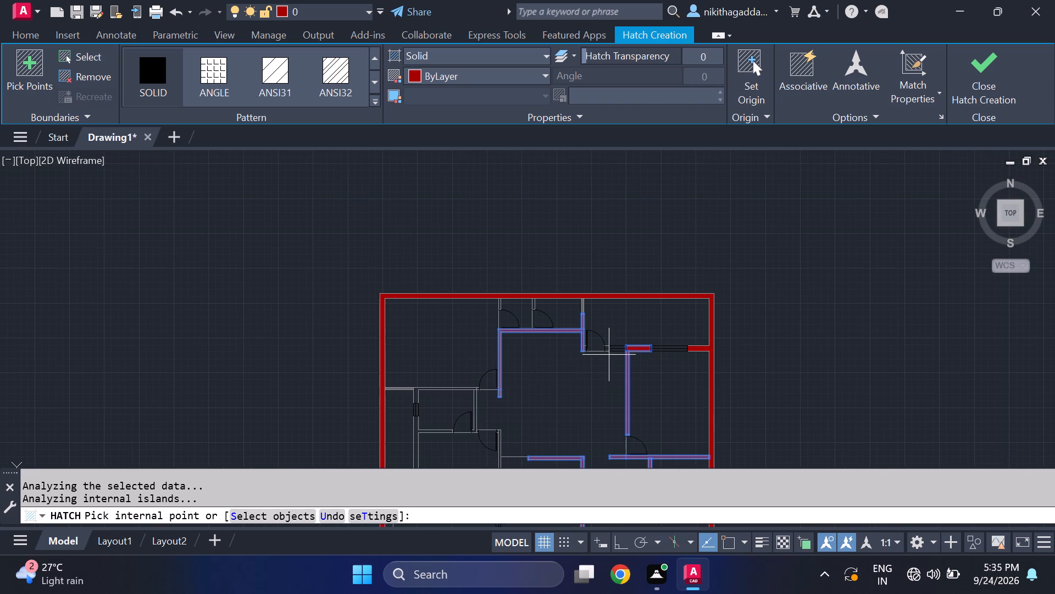
scroll(609, 355, "up", 3)
left_click(602, 339)
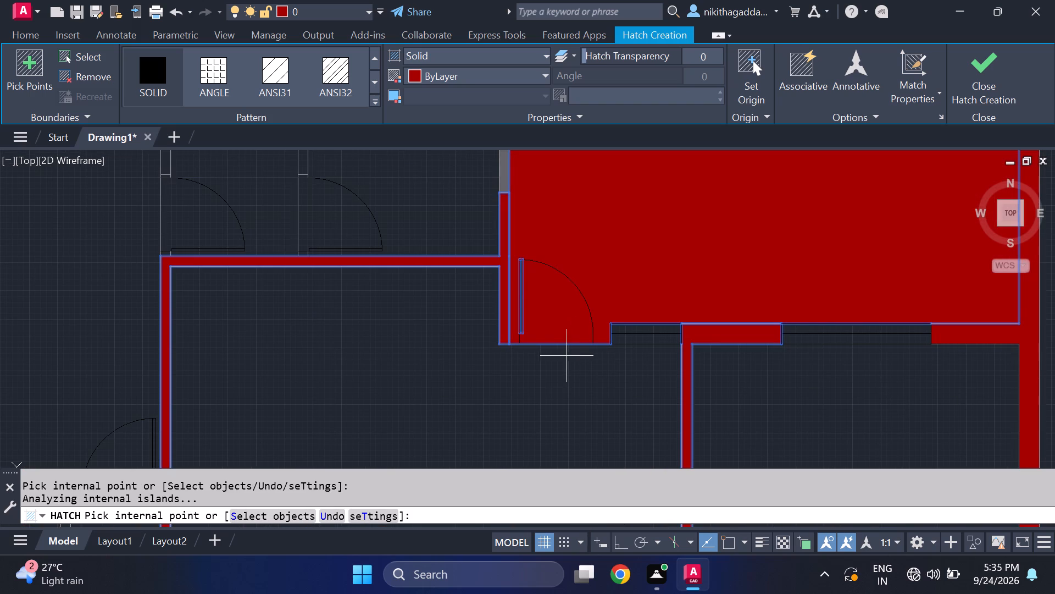
key("ctrl+z")
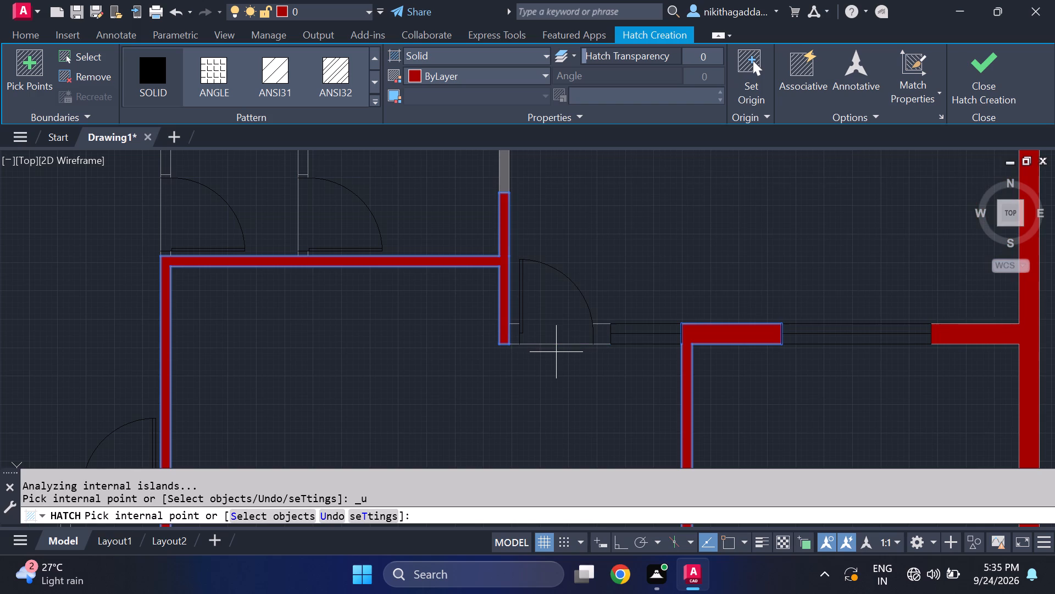
left_click(596, 340)
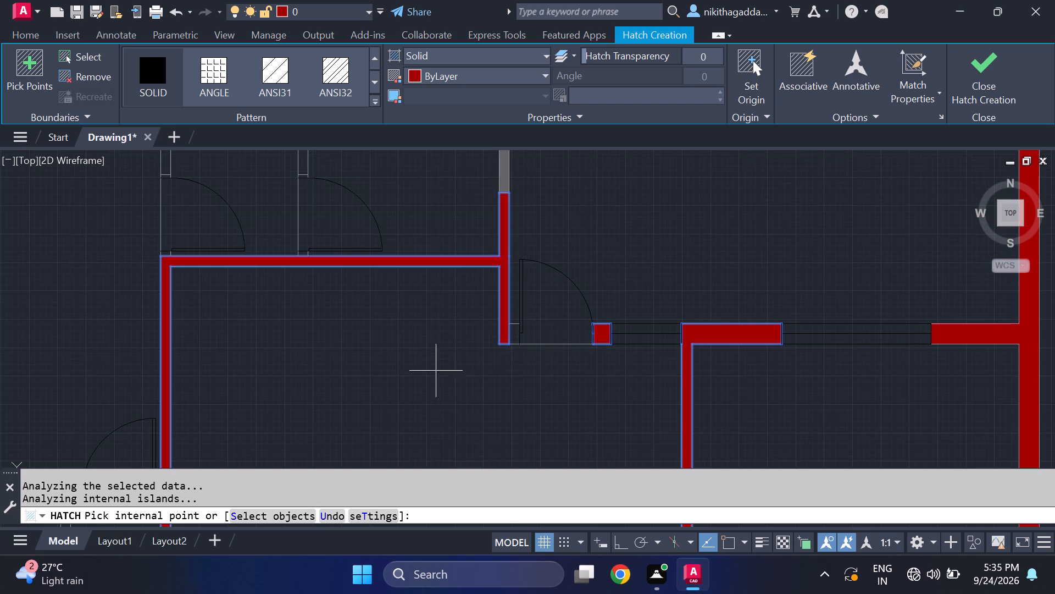
Solid-hatch the two short wall stubs running down from the north exterior wall, above the two small northern rooms' doors.
scroll(291, 311, "down", 1)
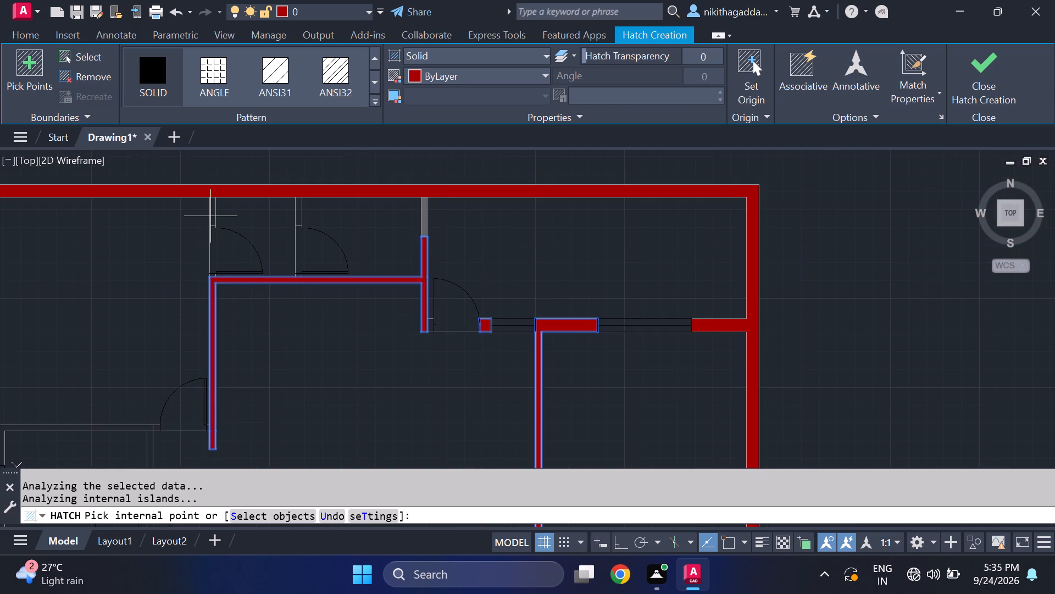
left_click(212, 215)
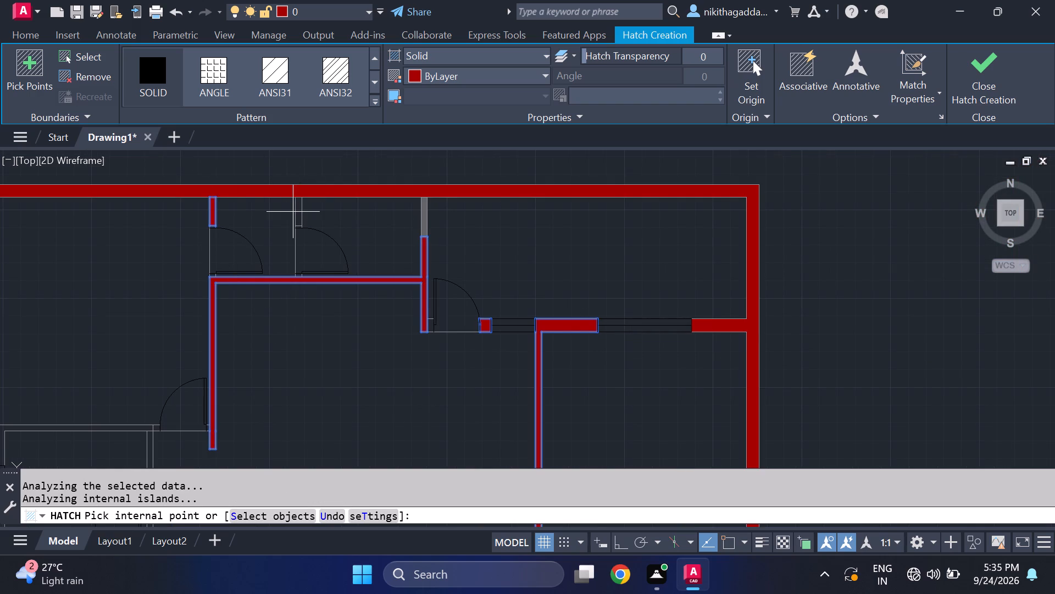
left_click(297, 214)
Solid-hatch the walls enclosing the two western rooms, including their dividing wall, leaving the door and window openings clear.
middle_click_drag(265, 347, 369, 284)
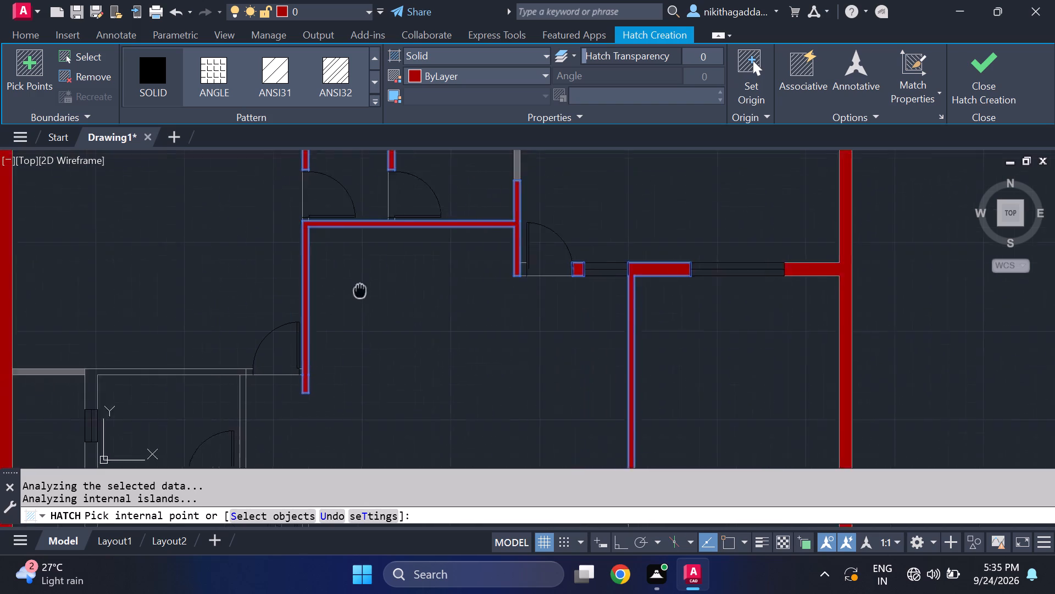
middle_click_drag(369, 284, 477, 199)
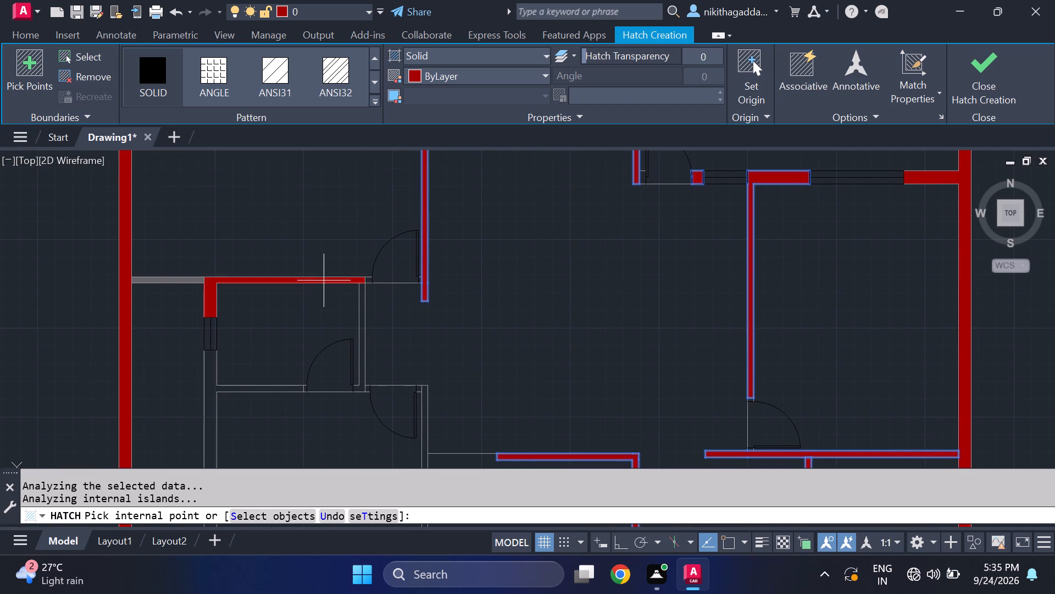
left_click(324, 280)
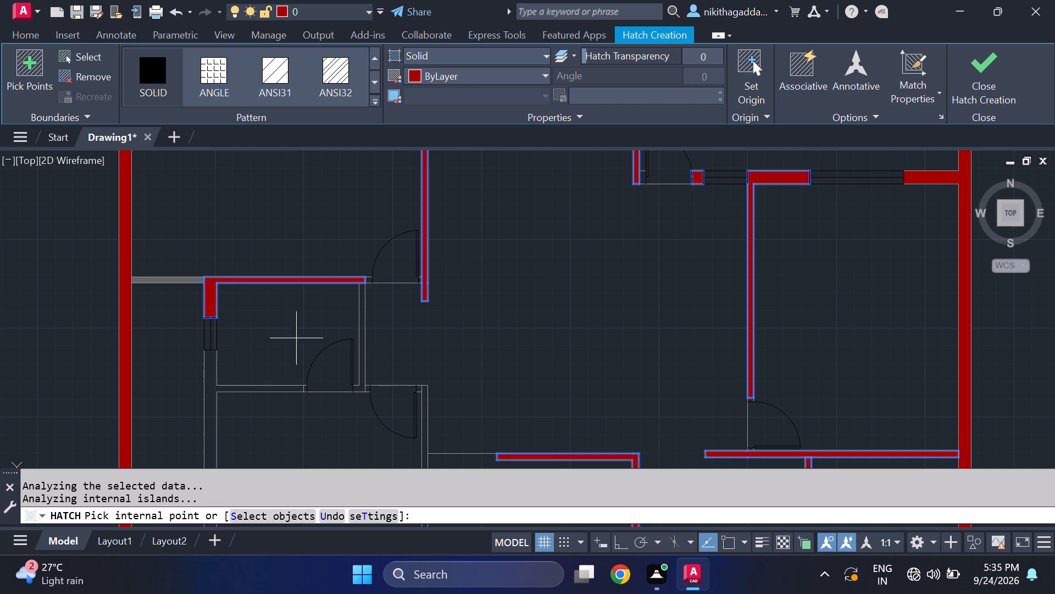
left_click(363, 312)
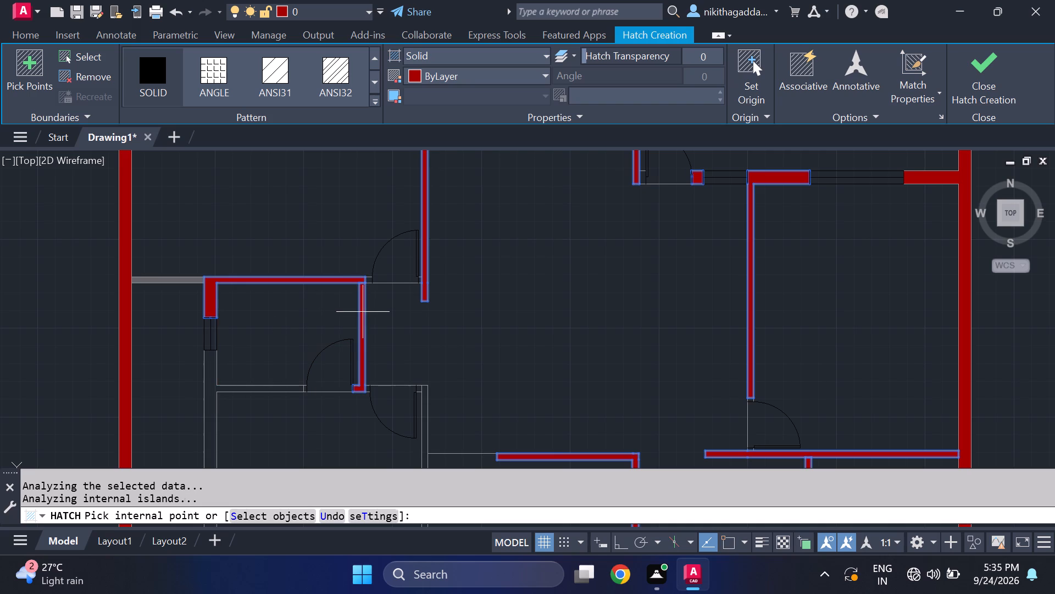
left_click(266, 388)
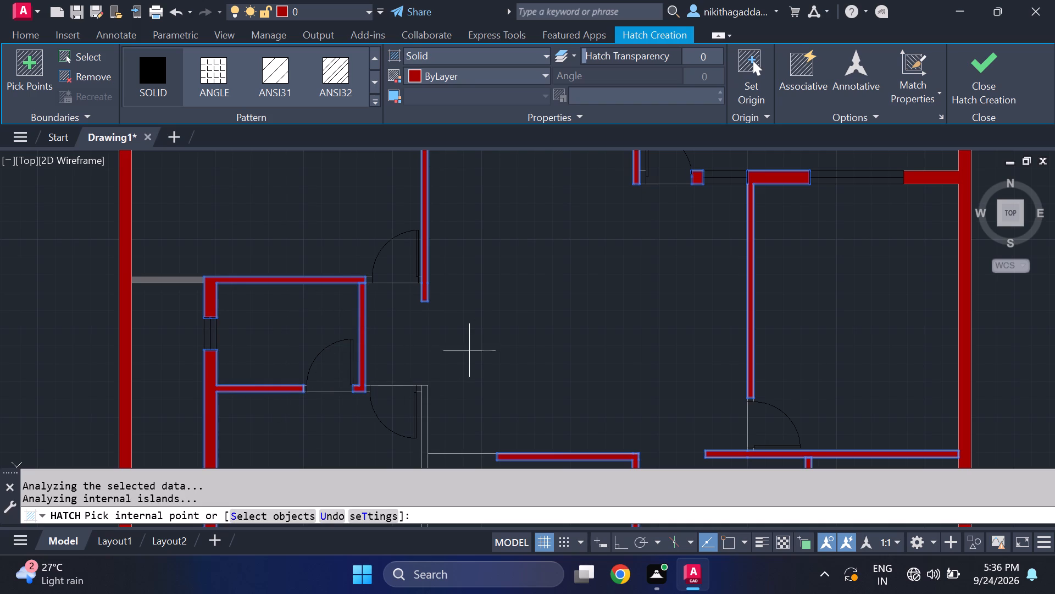
middle_click_drag(466, 352, 432, 188)
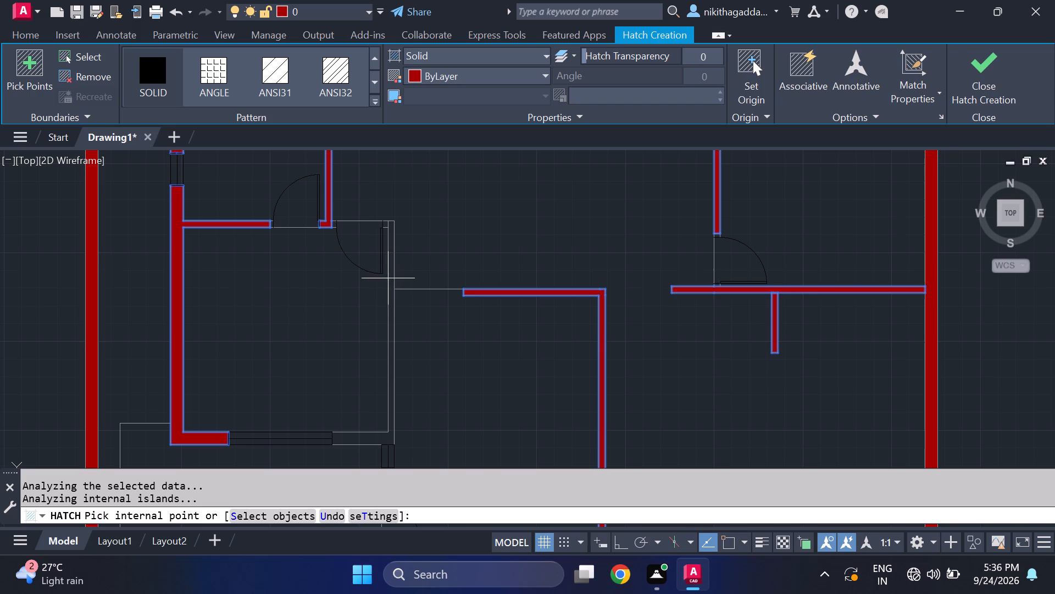
left_click(391, 274)
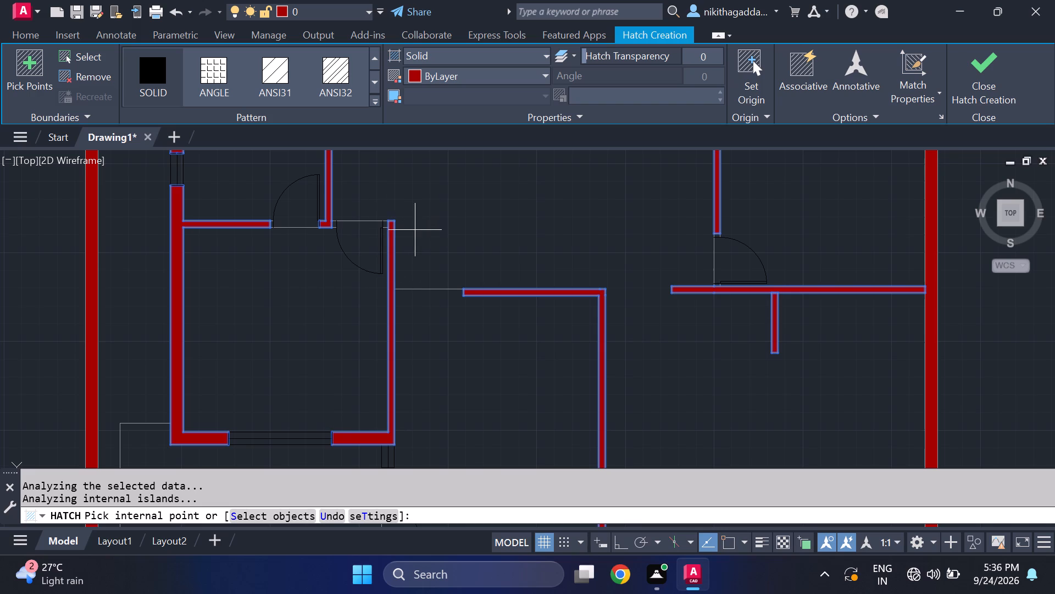
Solid-hatch the small jamb pieces on both sides of the larger western room's northeast corner door.
scroll(332, 225, "up", 2)
left_click(332, 225)
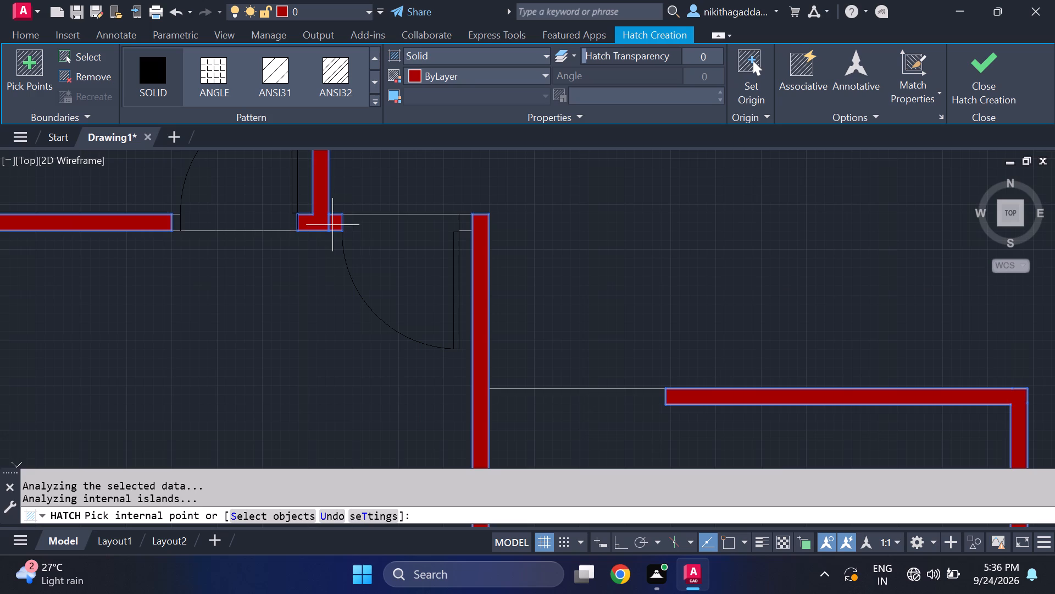
scroll(437, 246, "down", 4)
scroll(449, 239, "up", 3)
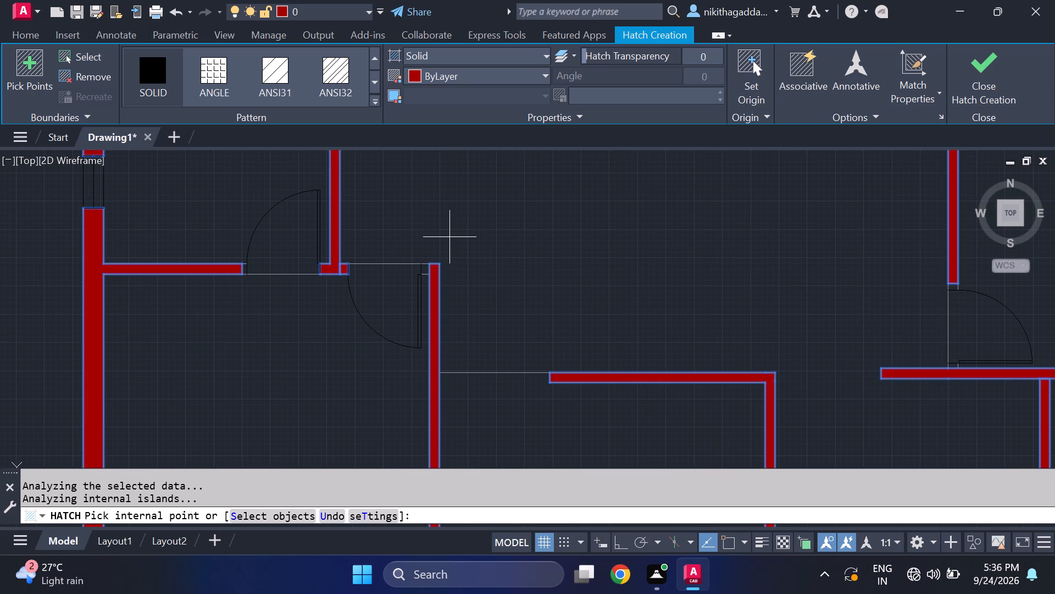
left_click(426, 268)
Solid-hatch the jamb pieces on both sides of the northwest room's door, beside the central room's west wall.
scroll(473, 225, "down", 2)
middle_click_drag(474, 225, 488, 335)
scroll(447, 273, "up", 3)
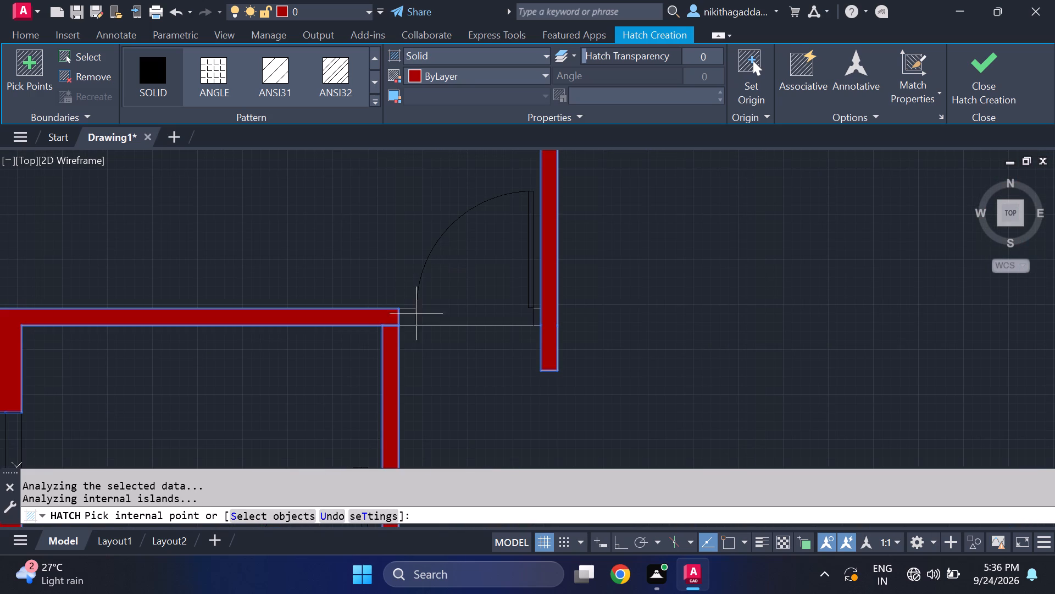
left_click(404, 322)
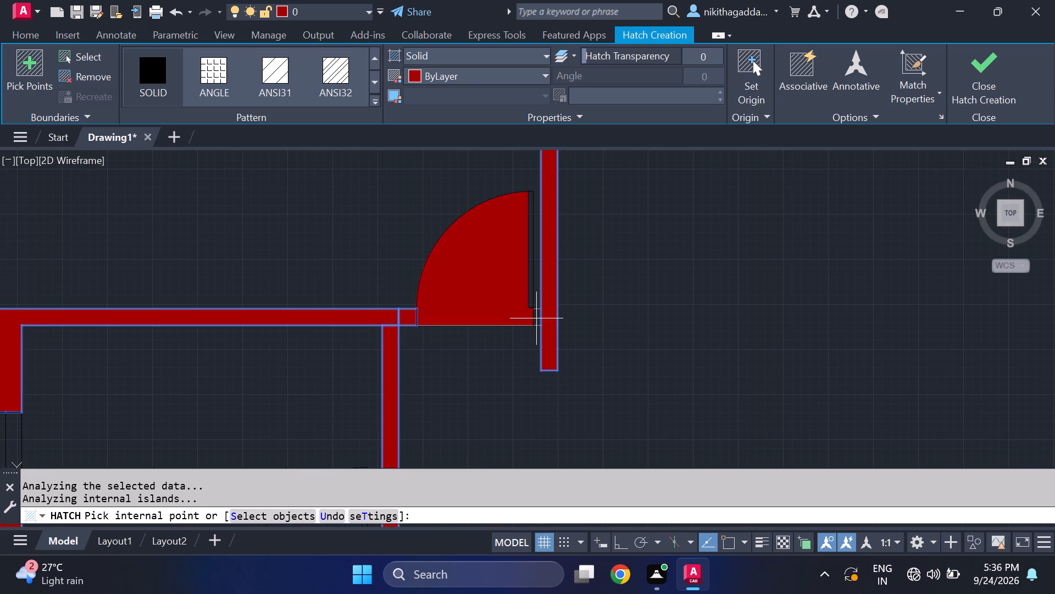
left_click(537, 318)
Solid-hatch the two small jamb pieces below the small northern rooms' doors, along the central room's north wall.
scroll(617, 263, "down", 3)
middle_click_drag(658, 263, 423, 354)
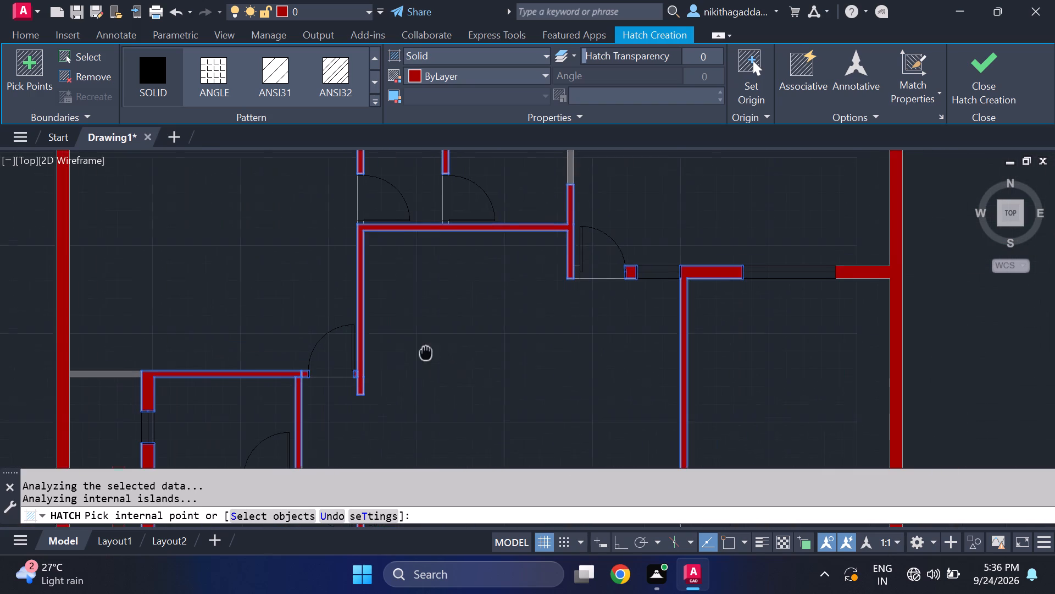
middle_click_drag(423, 354, 420, 355)
scroll(358, 228, "up", 3)
left_click(338, 219)
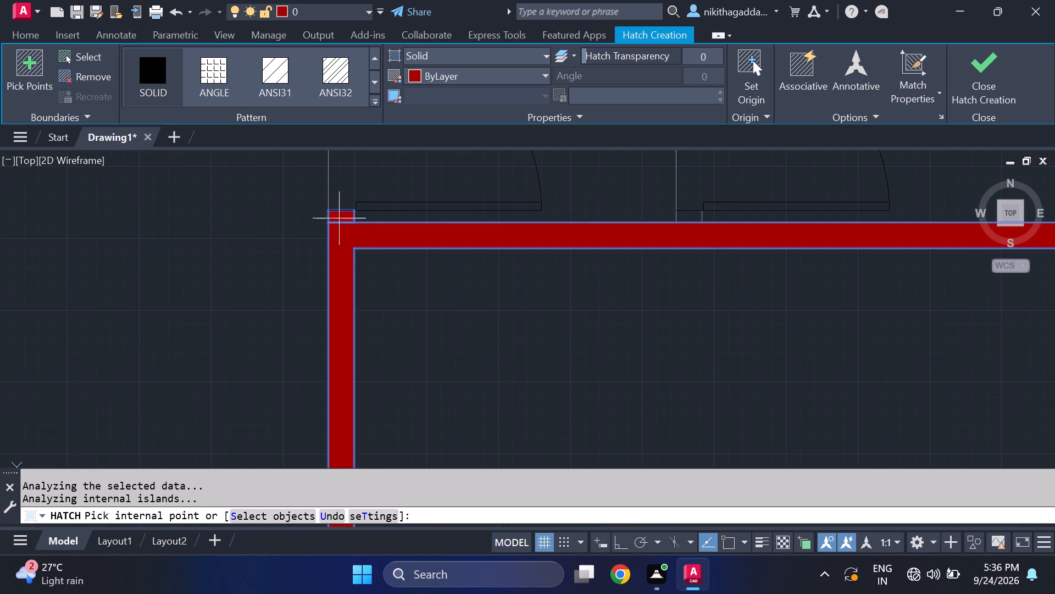
left_click(691, 219)
Solid-hatch the jamb piece between the northeast corner room's door and the partition west of it.
scroll(685, 263, "down", 2)
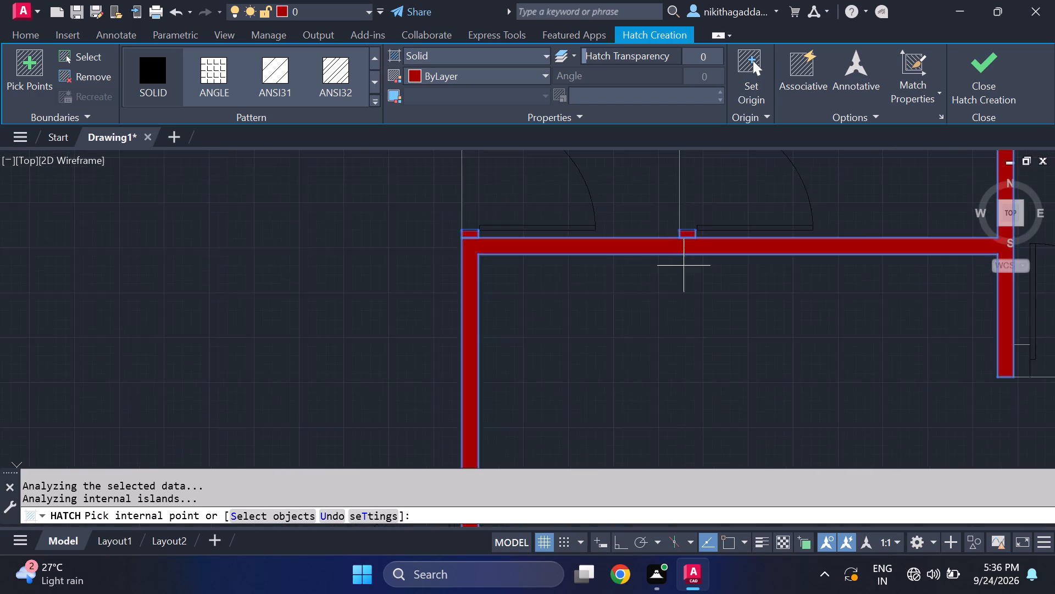
scroll(684, 266, "down", 2)
middle_click_drag(735, 319, 471, 311)
scroll(526, 283, "up", 1)
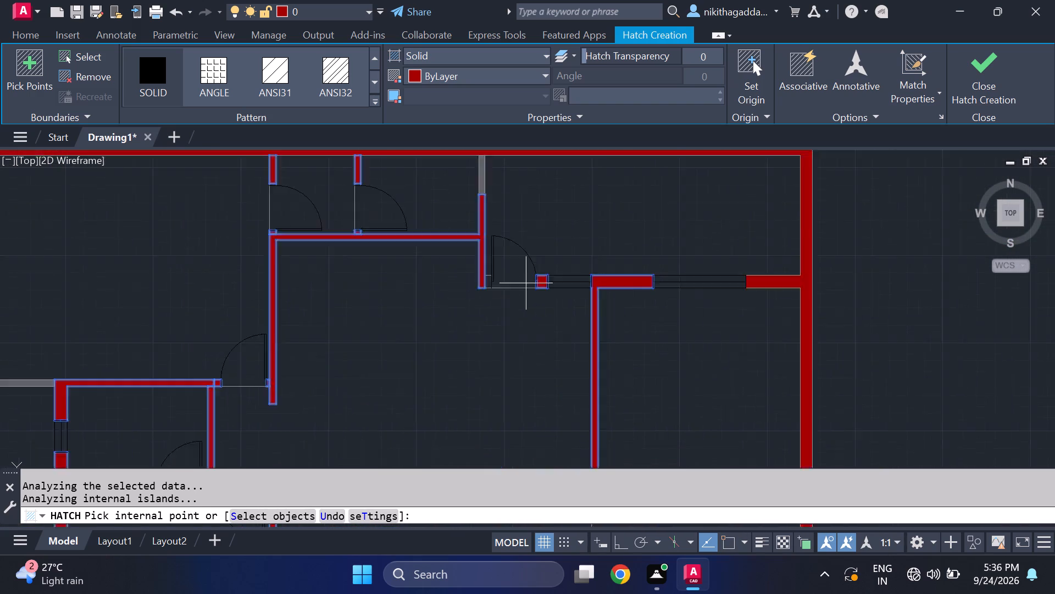
scroll(526, 283, "up", 2)
left_click(427, 279)
scroll(430, 277, "up", 1)
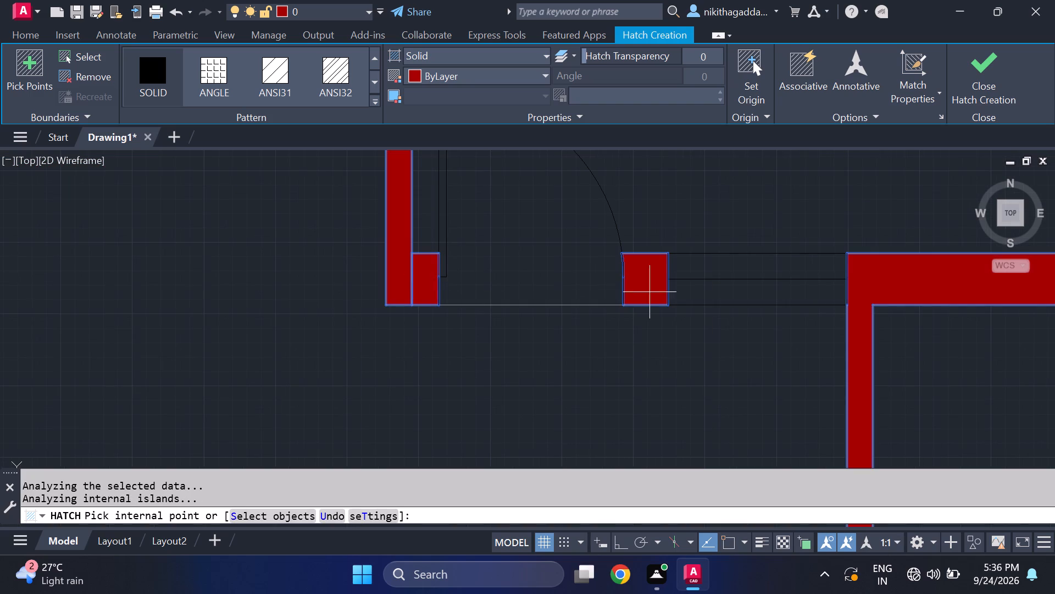
Solid-hatch the jamb pieces on both sides of the door into the narrow southern room above the steps.
scroll(782, 310, "down", 4)
middle_click_drag(915, 364, 837, 220)
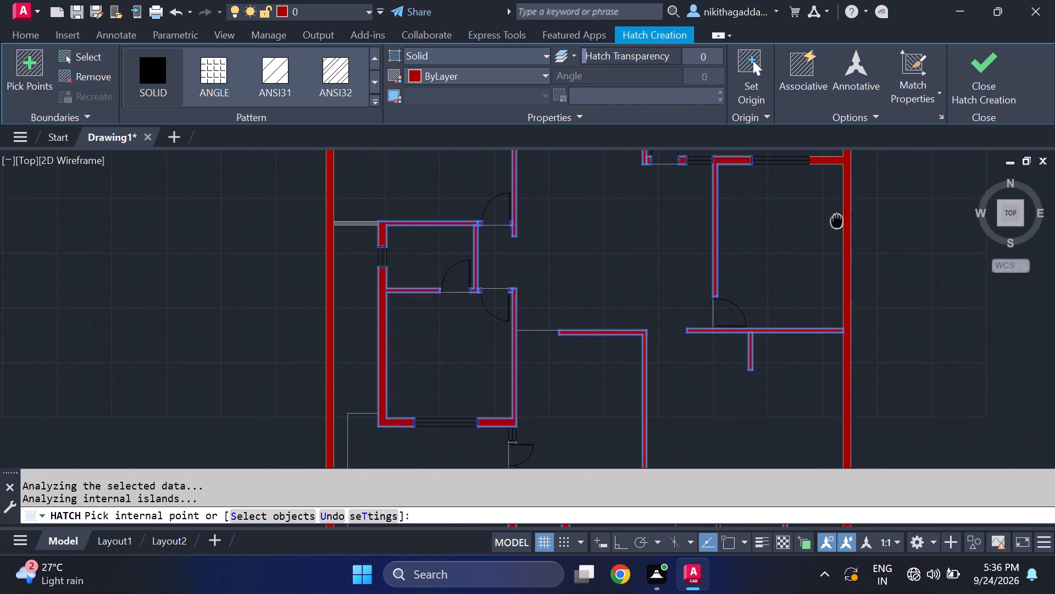
middle_click_drag(837, 220, 801, 168)
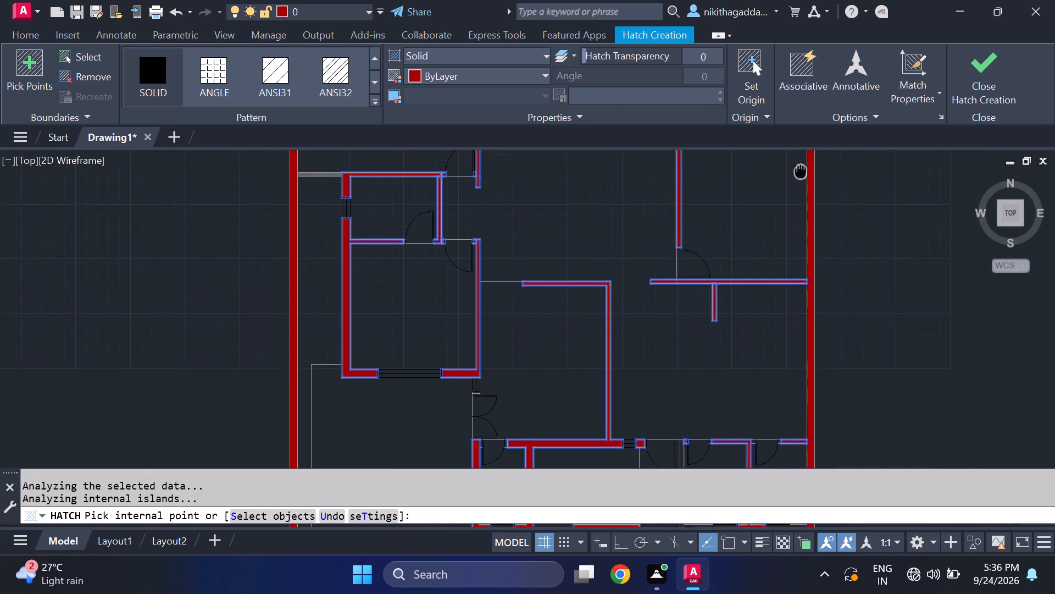
middle_click_drag(801, 168, 801, 166)
middle_click_drag(722, 295, 734, 159)
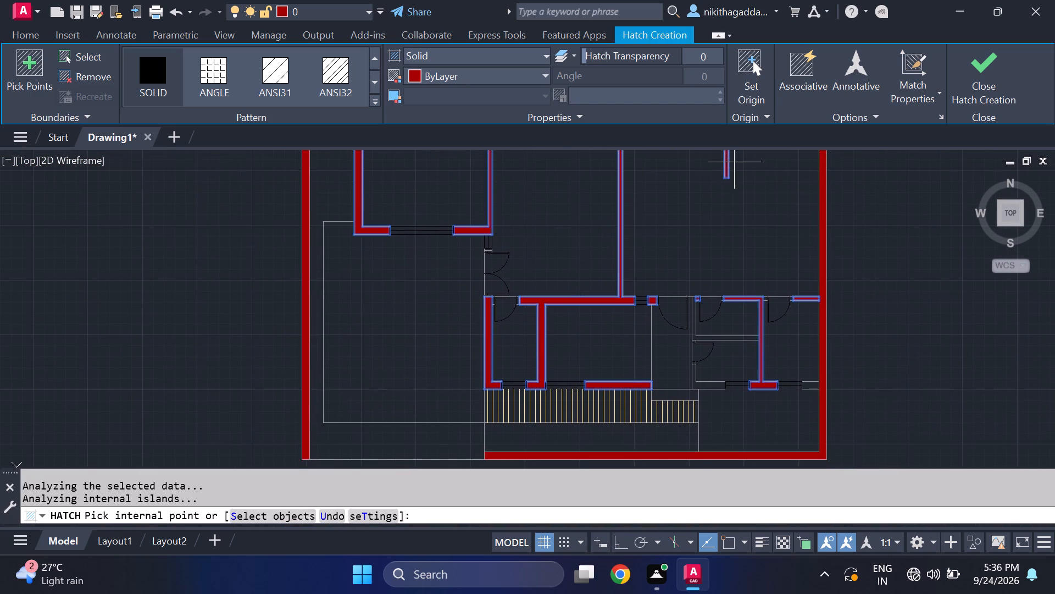
middle_click_drag(500, 270, 542, 429)
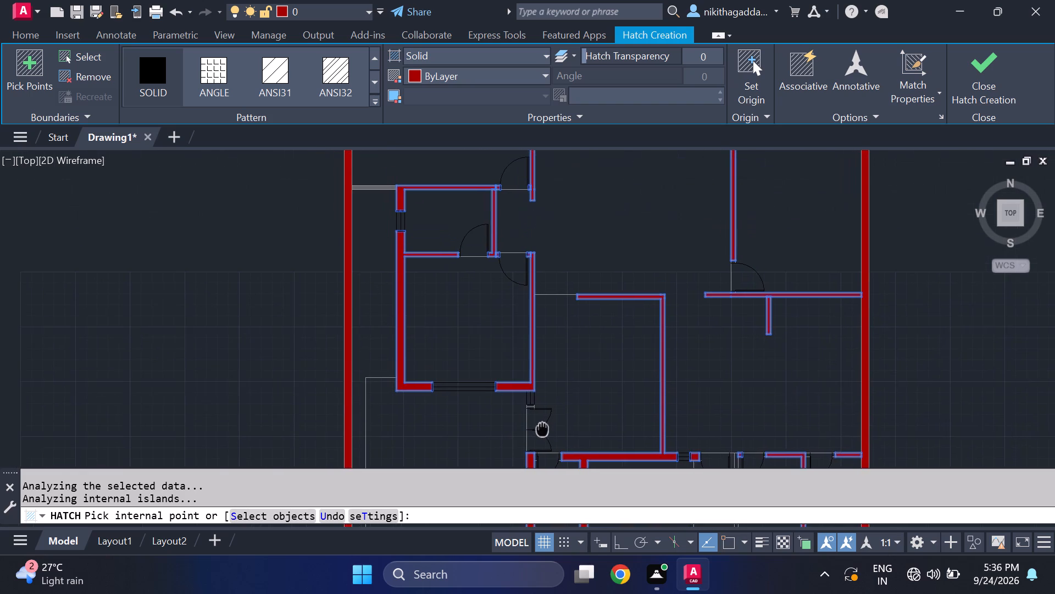
middle_click_drag(542, 429, 521, 294)
scroll(514, 339, "up", 3)
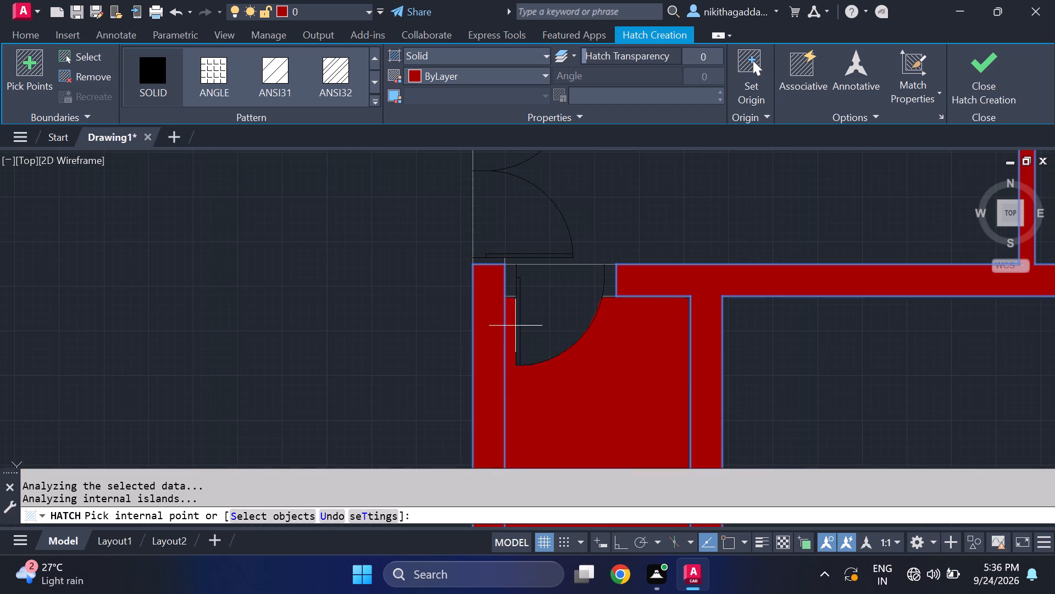
left_click(511, 282)
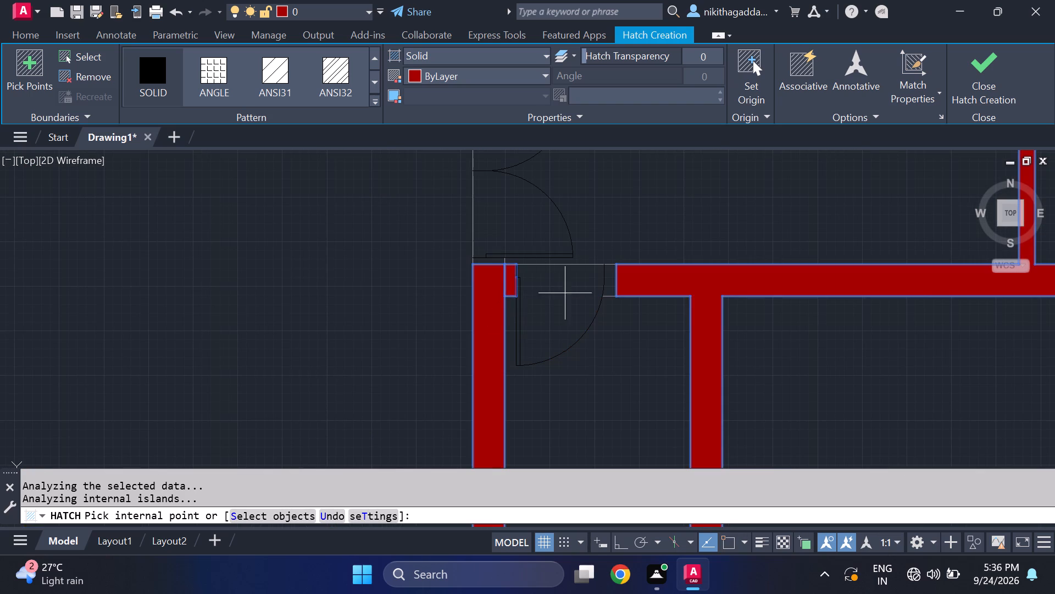
left_click(615, 286)
scroll(647, 301, "down", 3)
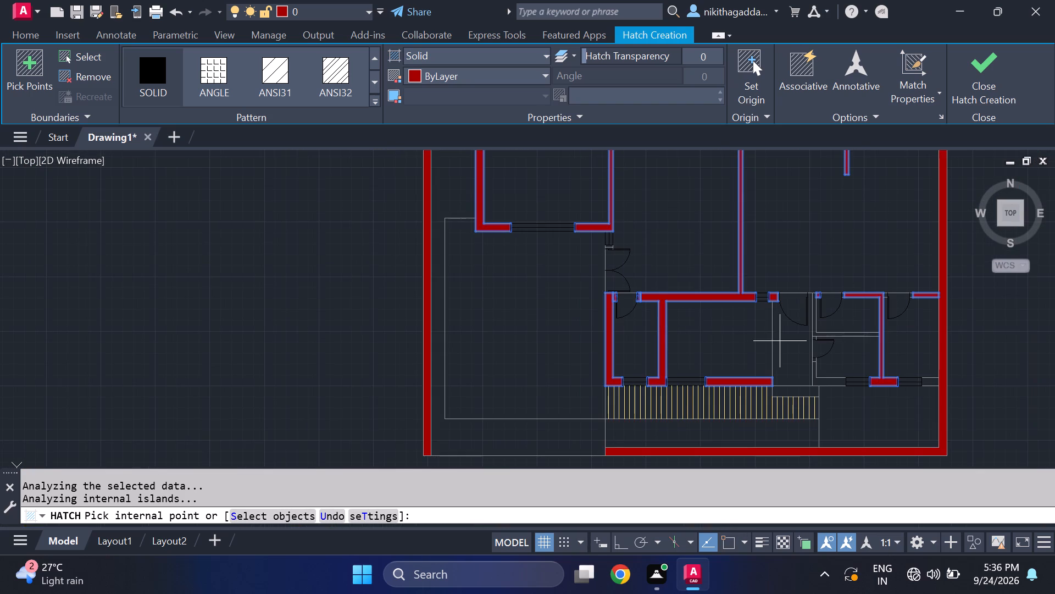
Solid-hatch the narrow jamb piece between the southern passage door and the short wall piece west of it.
middle_click_drag(780, 340, 535, 309)
scroll(558, 265, "up", 3)
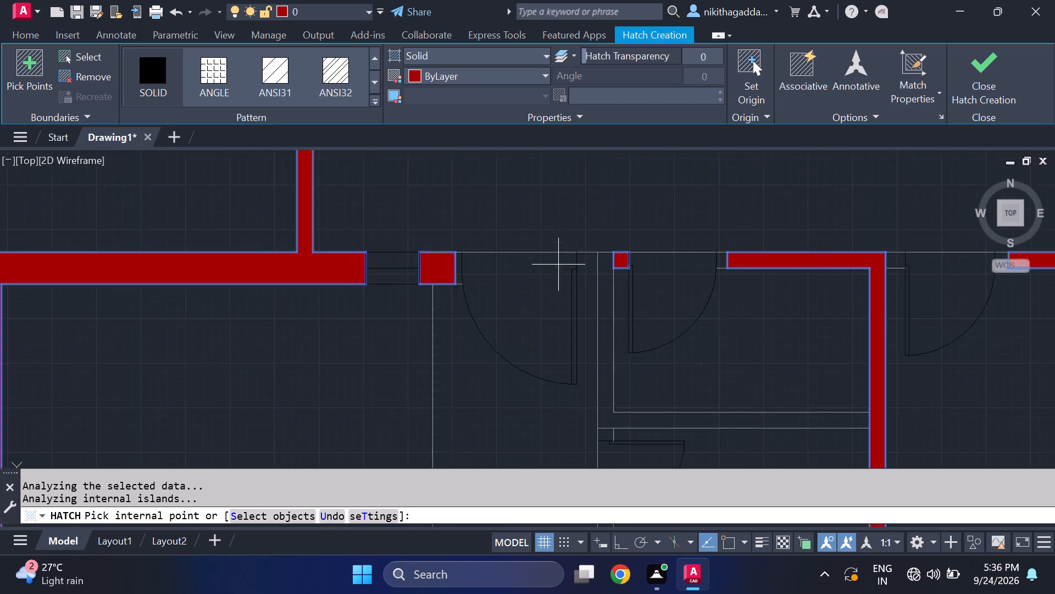
scroll(558, 265, "up", 1)
left_click(396, 274)
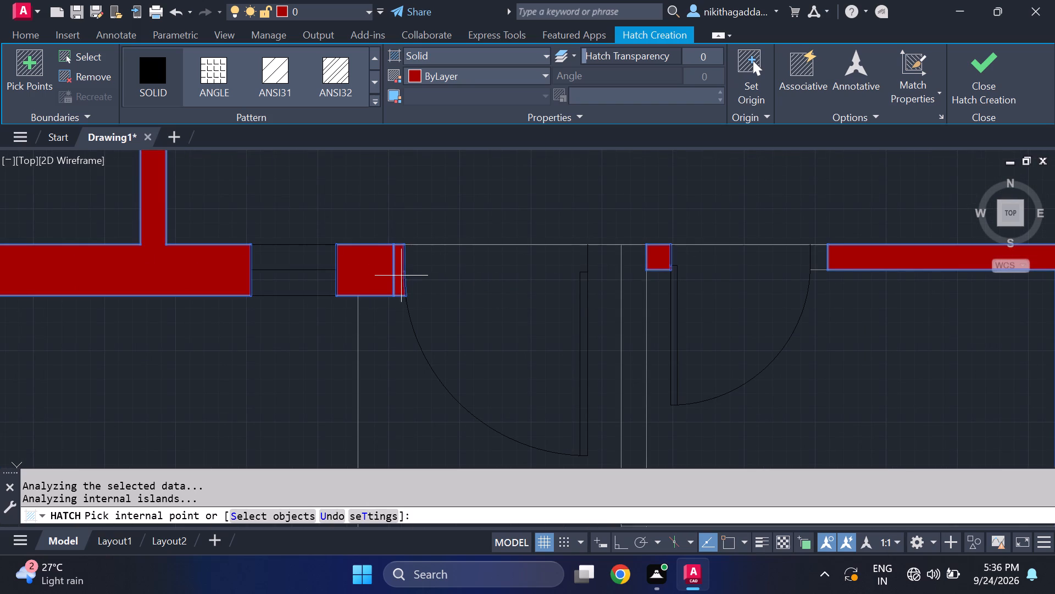
Solid-hatch the southeast rooms' L-shaped southwest corner wall, plus the partition between the two stacked rooms and its connected west wall.
scroll(621, 293, "down", 4)
scroll(637, 364, "up", 3)
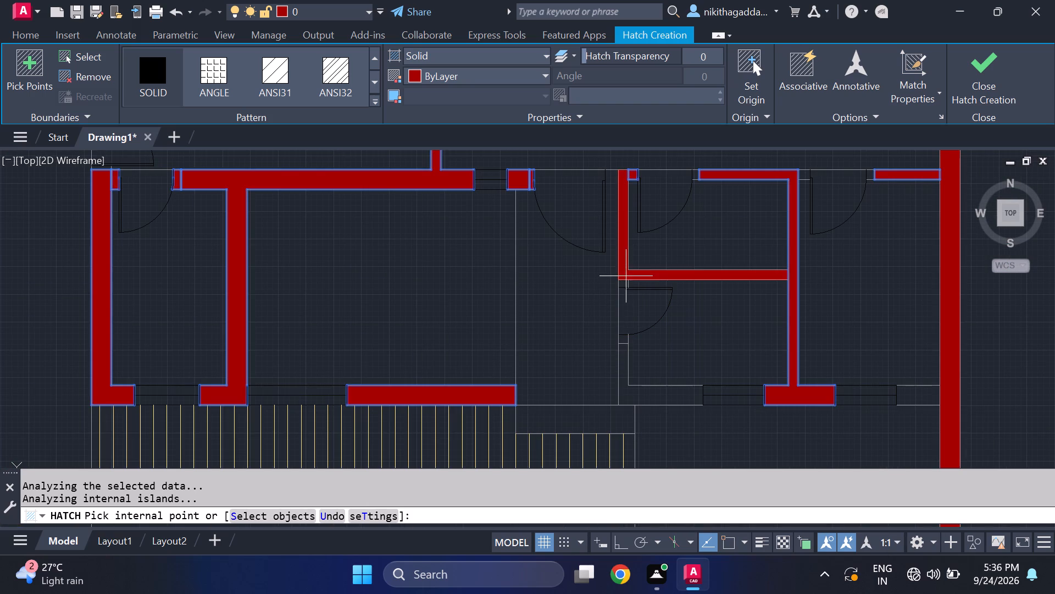
scroll(652, 369, "down", 3)
scroll(645, 380, "up", 3)
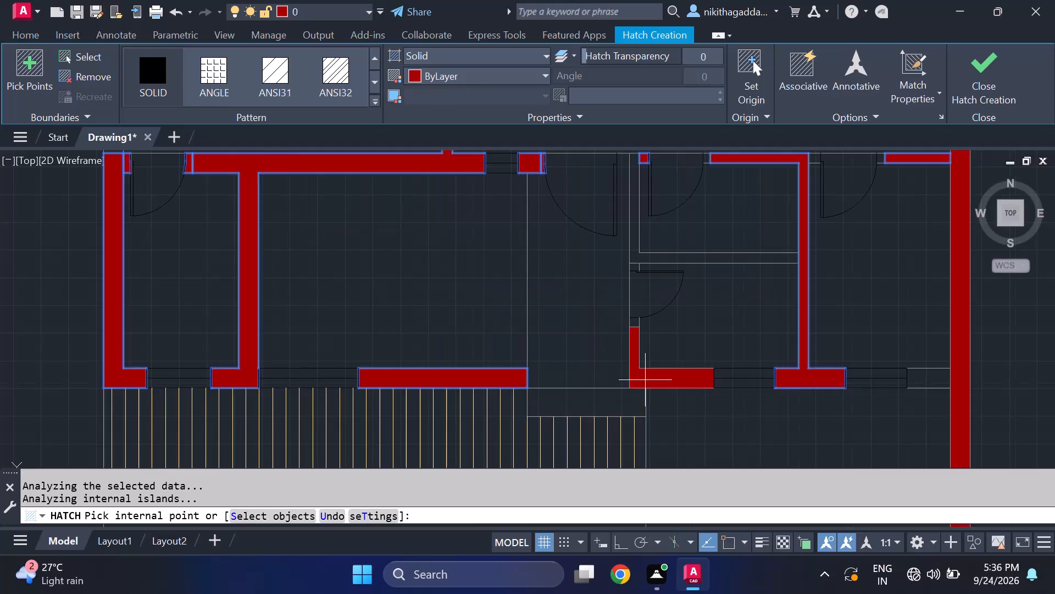
left_click(671, 380)
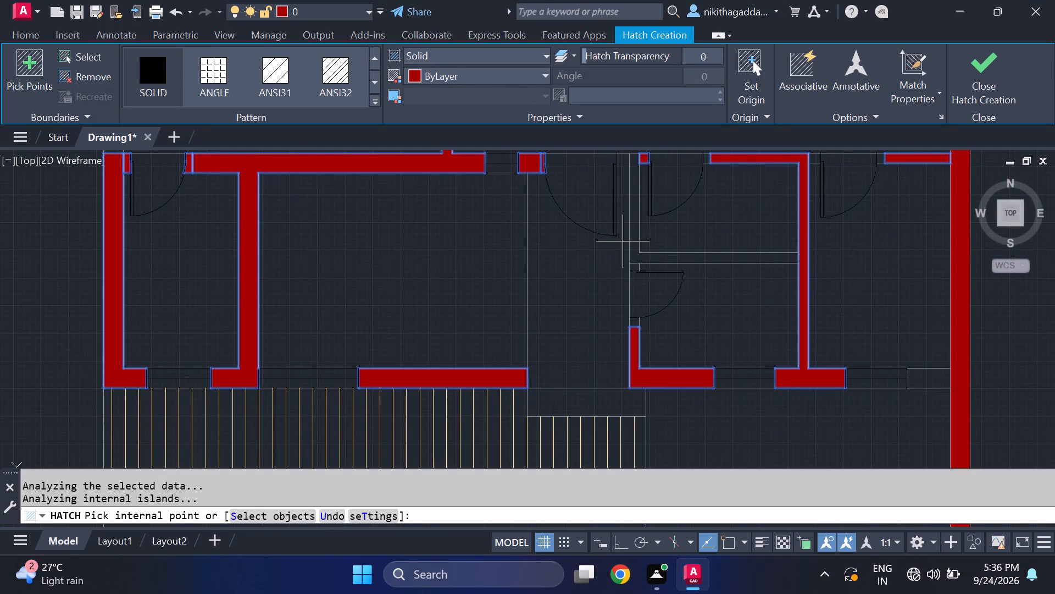
left_click(646, 258)
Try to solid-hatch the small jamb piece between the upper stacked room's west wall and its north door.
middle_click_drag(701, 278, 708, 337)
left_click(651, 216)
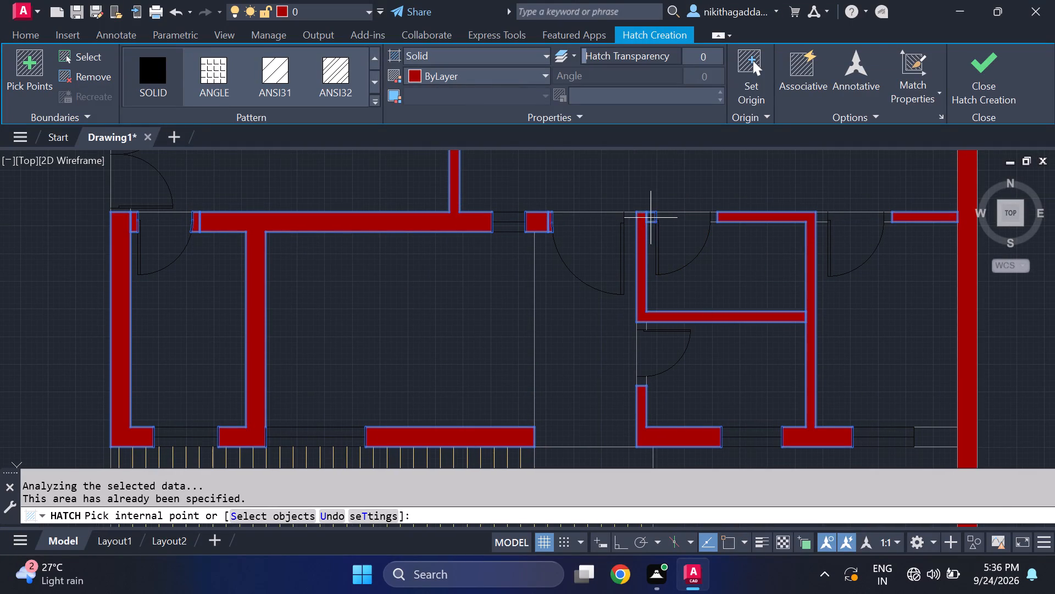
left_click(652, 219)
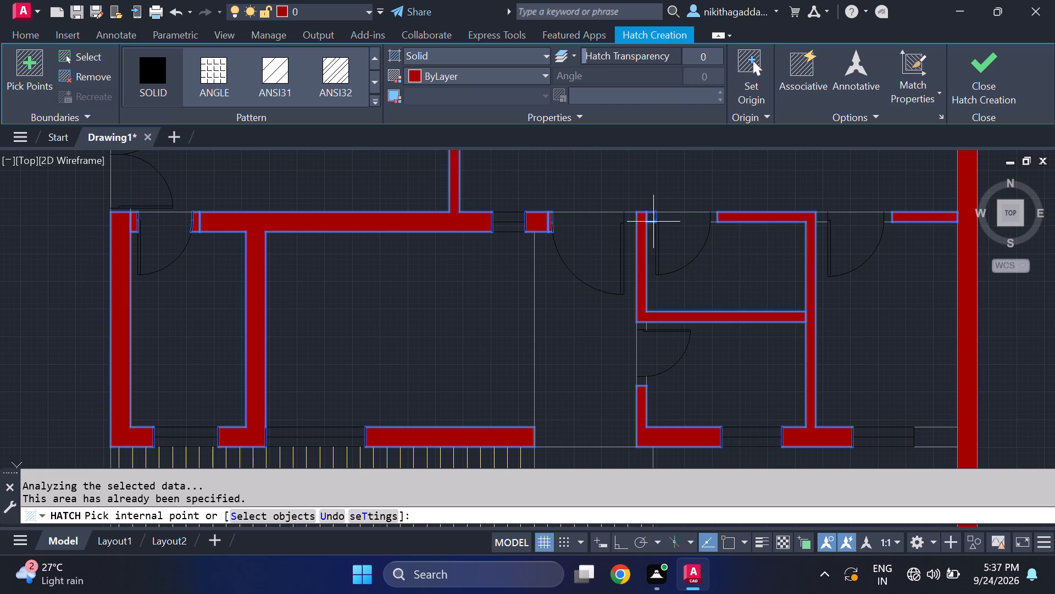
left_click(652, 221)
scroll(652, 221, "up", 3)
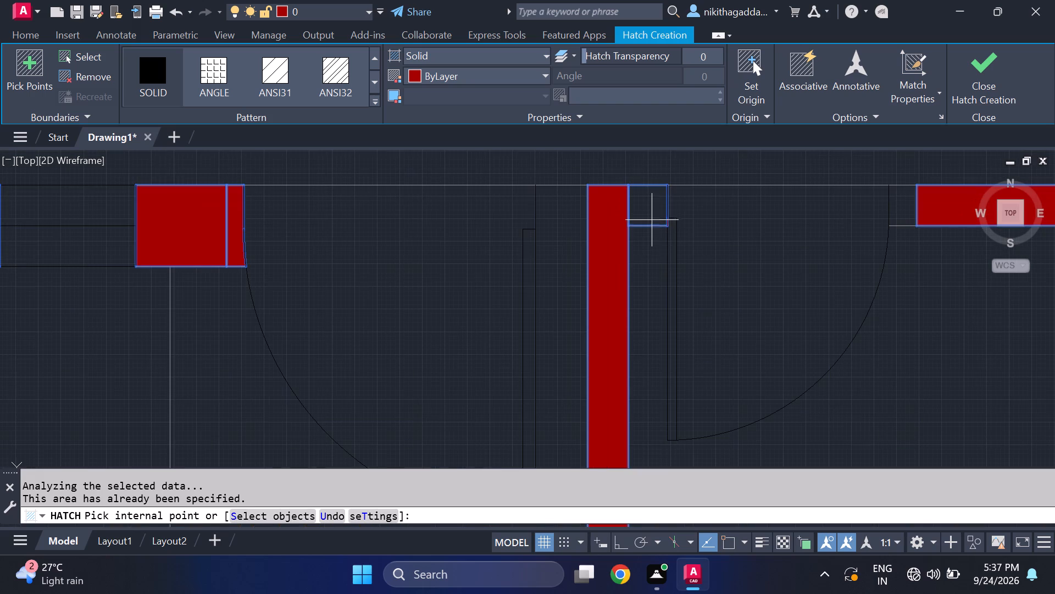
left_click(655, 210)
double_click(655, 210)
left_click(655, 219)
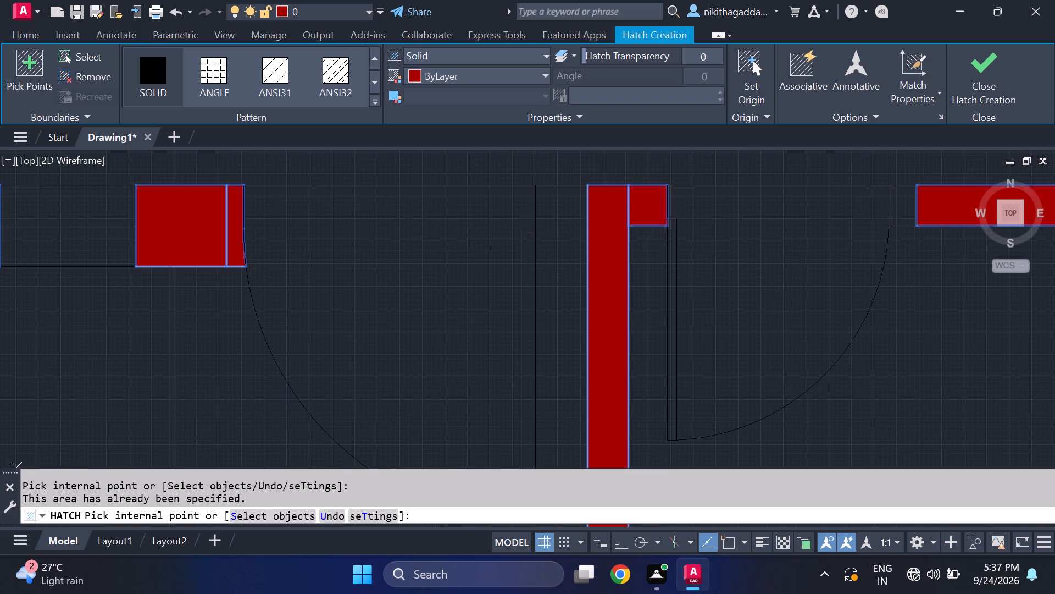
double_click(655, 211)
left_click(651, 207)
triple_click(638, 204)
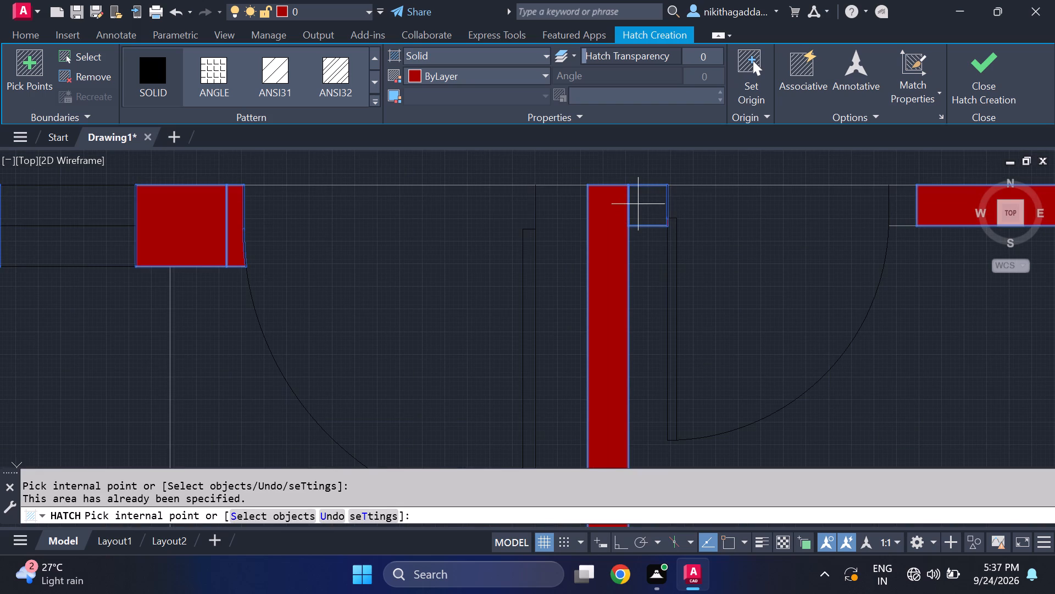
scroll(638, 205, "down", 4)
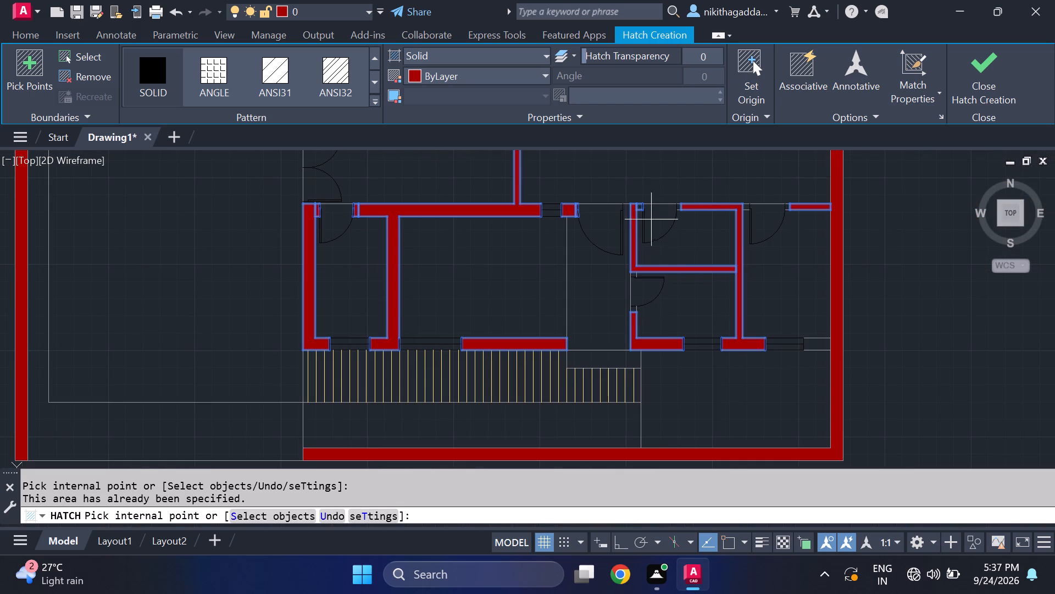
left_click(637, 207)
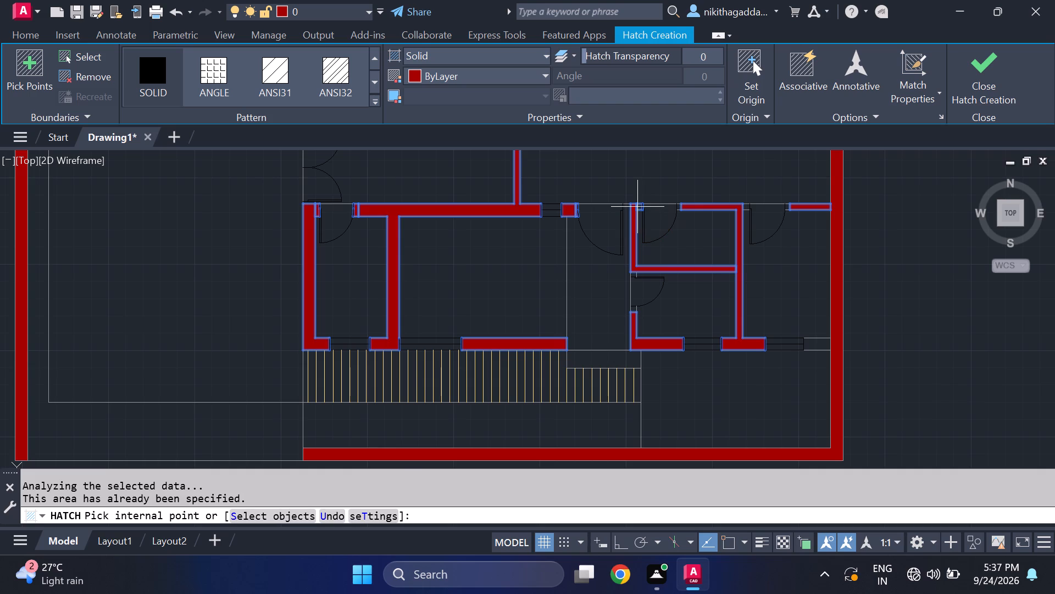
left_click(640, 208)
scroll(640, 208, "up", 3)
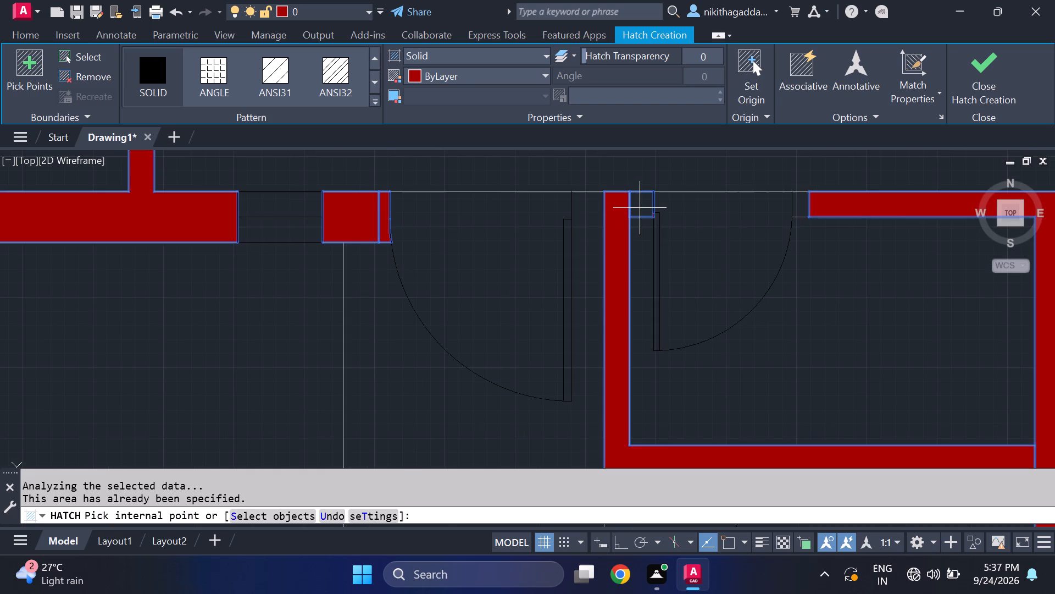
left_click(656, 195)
Make the hatch associative.
left_click_drag(799, 79, 793, 86)
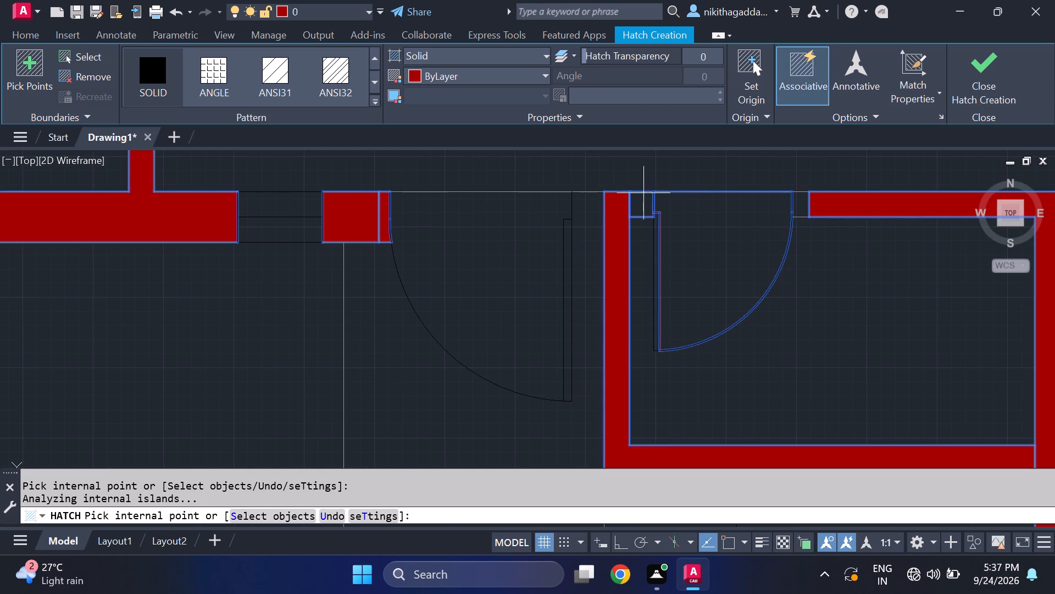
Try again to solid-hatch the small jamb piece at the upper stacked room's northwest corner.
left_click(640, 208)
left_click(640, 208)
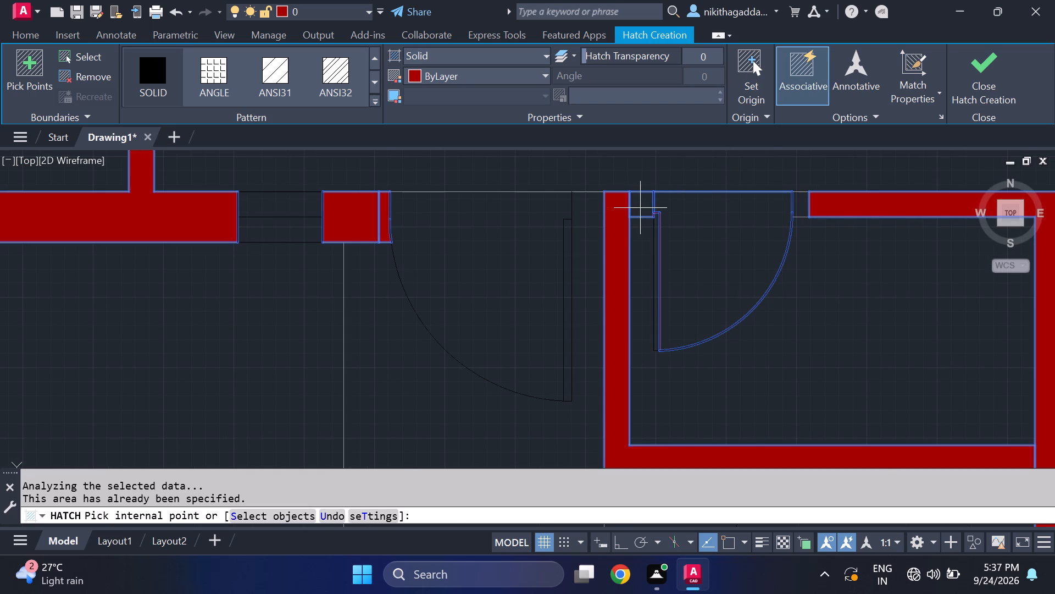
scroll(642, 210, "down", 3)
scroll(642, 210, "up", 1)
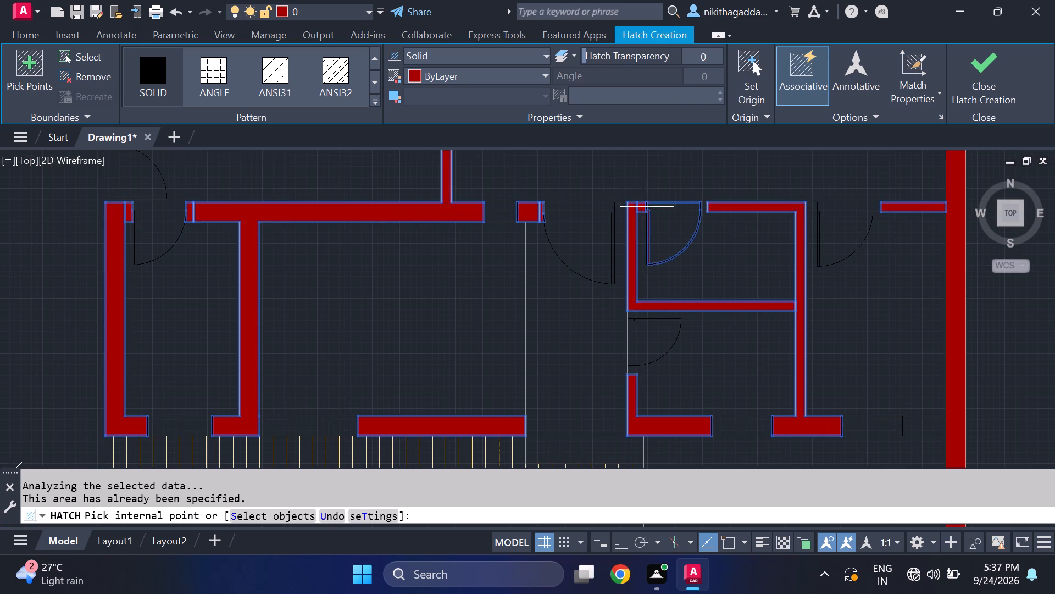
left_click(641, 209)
Solid-hatch the wall piece between the southeast corner room's window and the east boundary wall, plus the jamb piece east of that room's door.
left_click(931, 425)
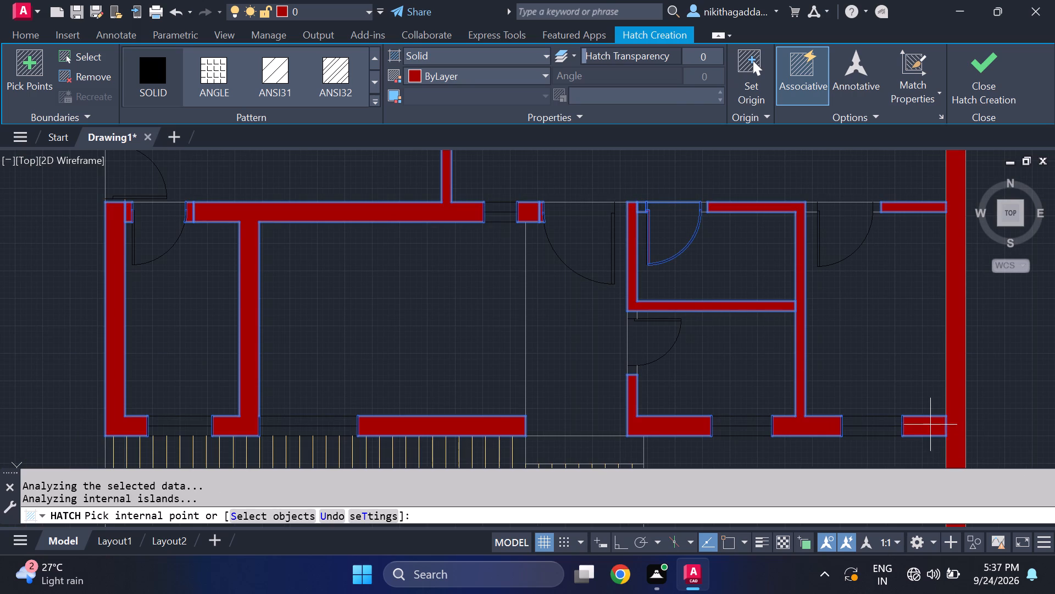
left_click(811, 207)
left_click(879, 205)
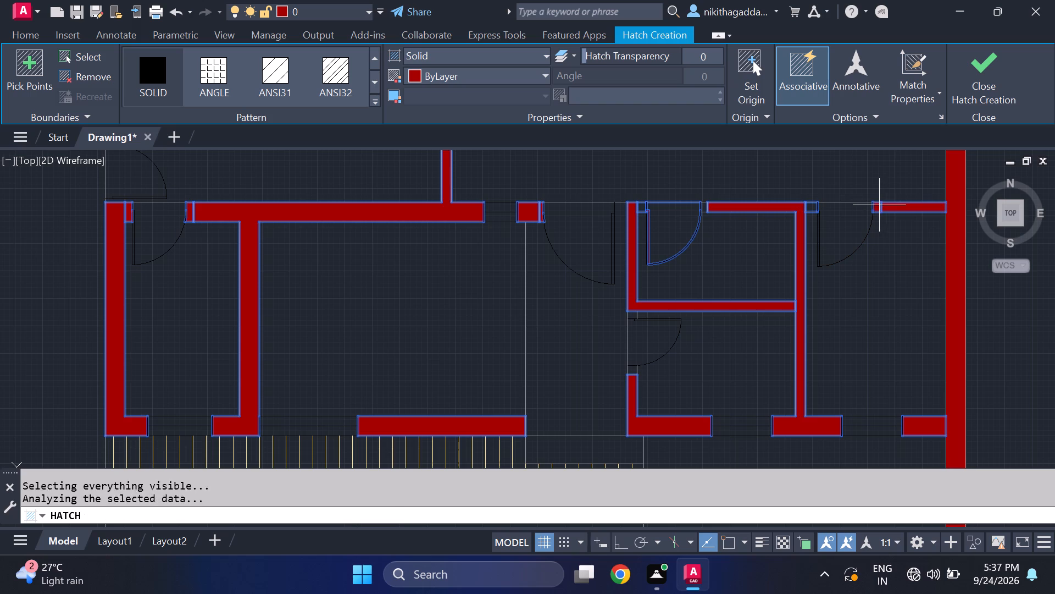
left_click(810, 206)
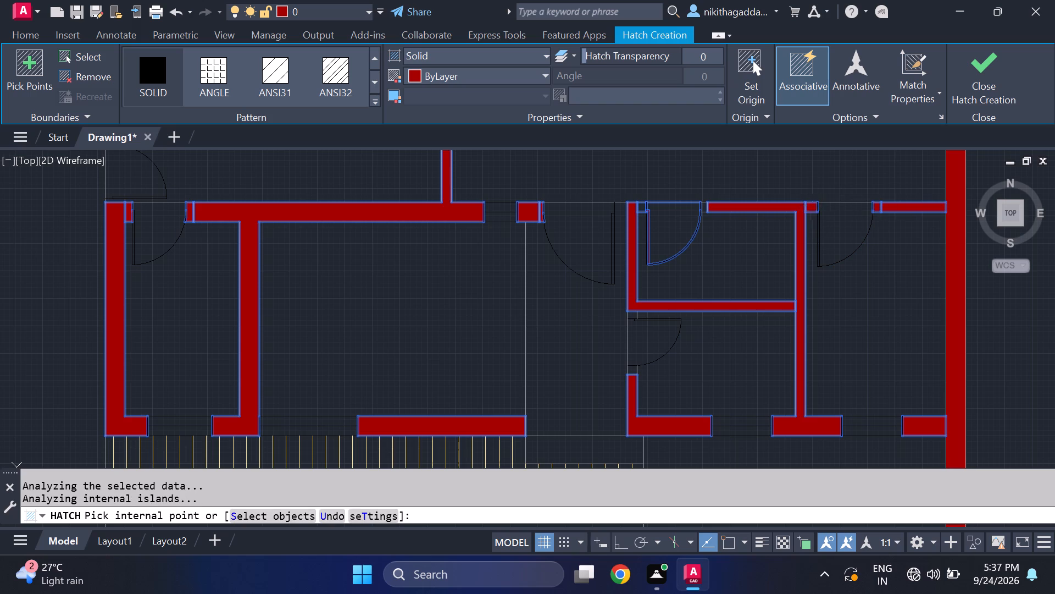
scroll(829, 277, "down", 4)
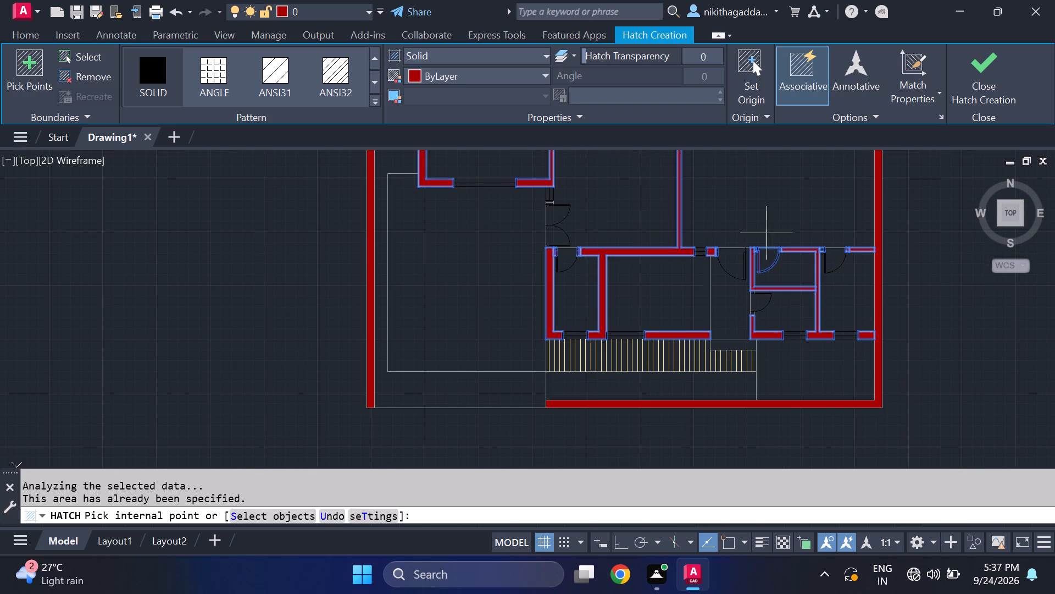
middle_click_drag(798, 199, 729, 321)
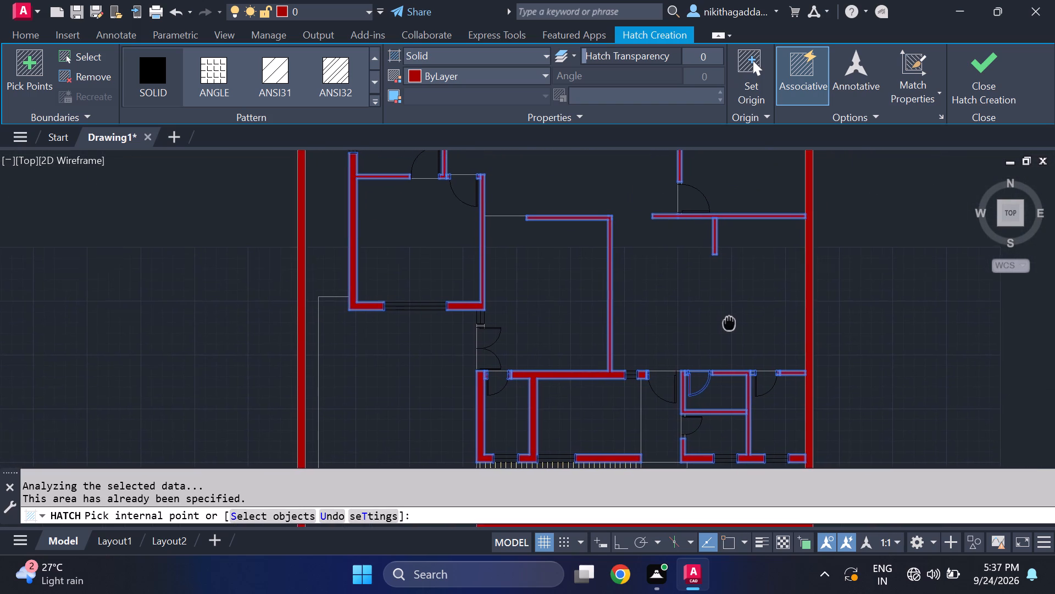
middle_click_drag(729, 321, 703, 294)
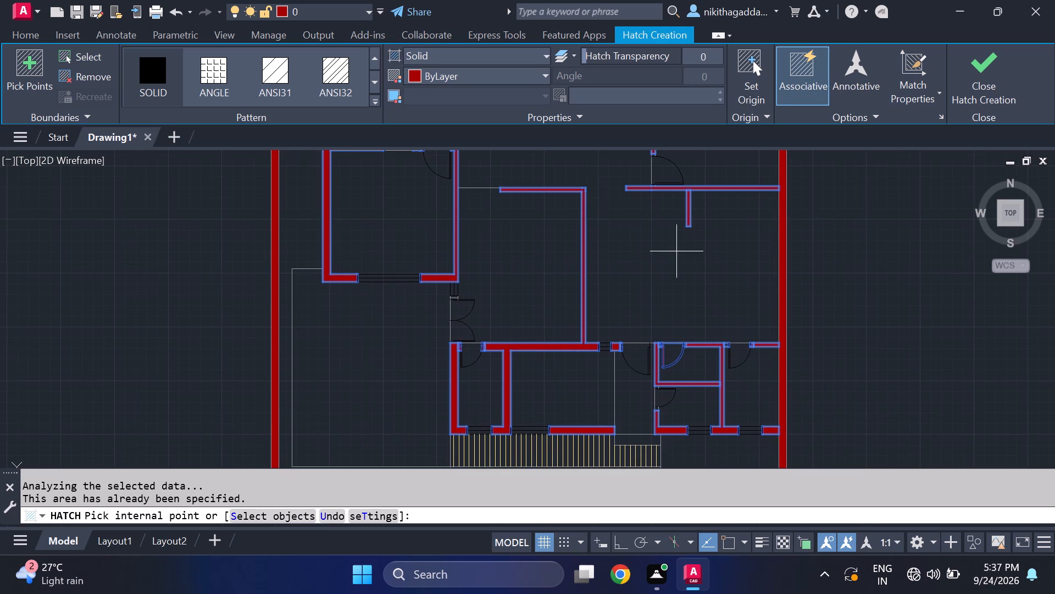
scroll(676, 251, "down", 1)
middle_click_drag(683, 260, 690, 412)
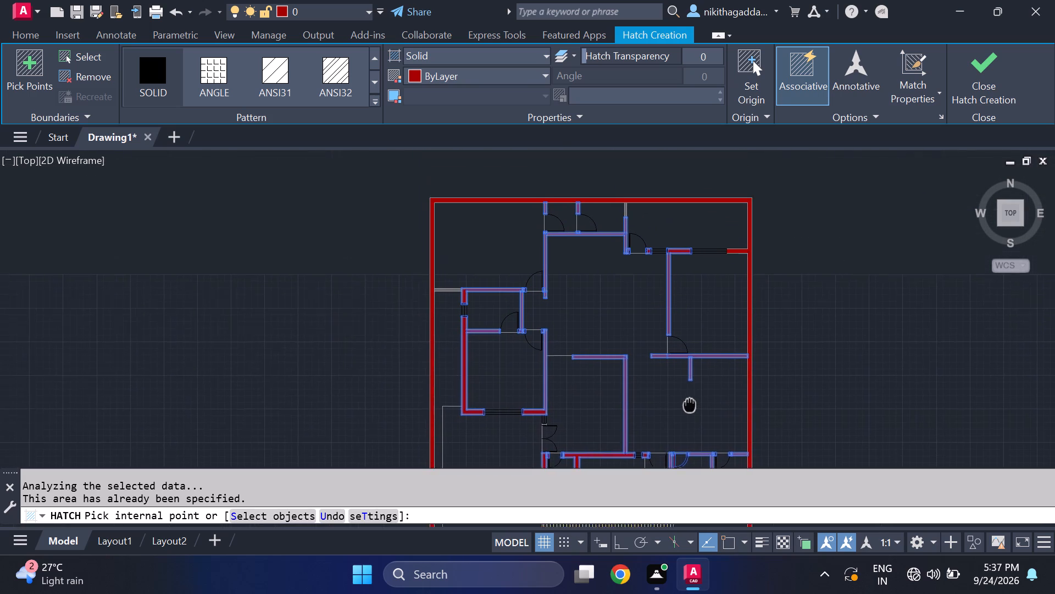
middle_click_drag(690, 412, 683, 351)
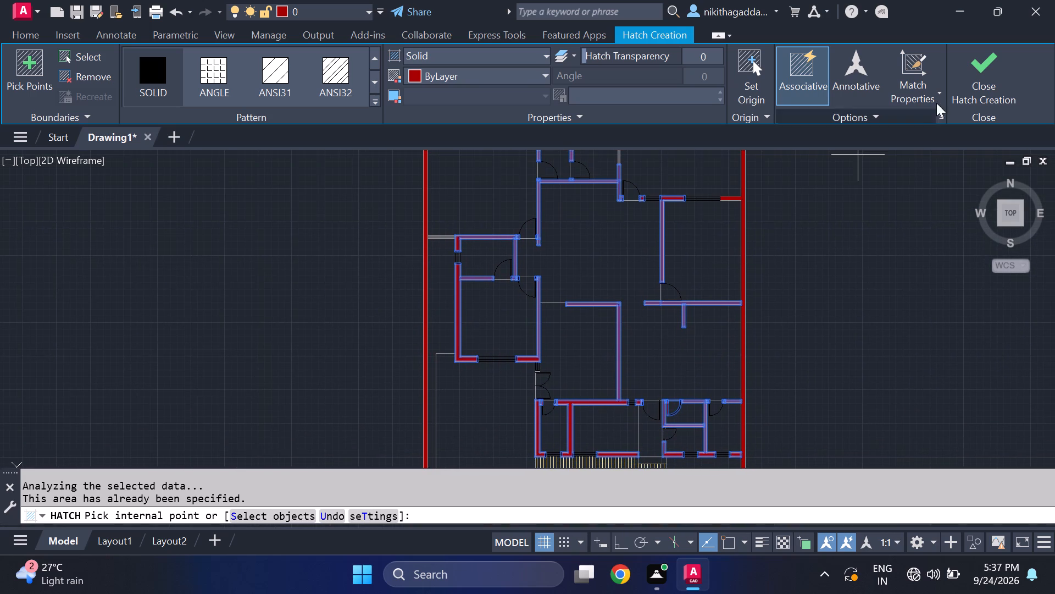
left_click(979, 70)
Solid-hatch, as a new hatch, the jamb pieces west of the upper stacked room's door and west of the southeast corner room's door.
scroll(671, 290, "down", 1)
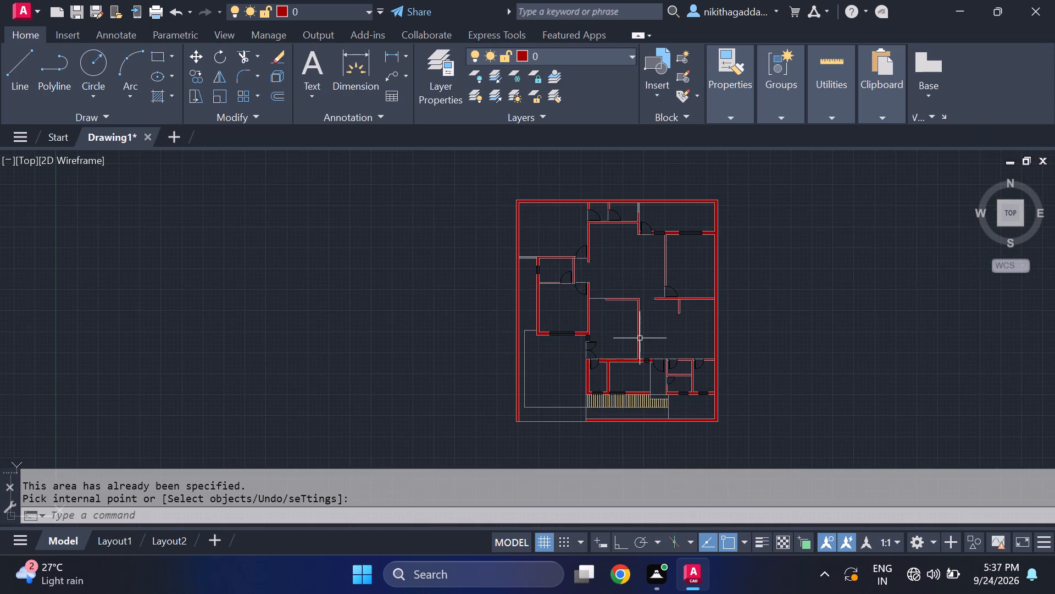
scroll(635, 340, "up", 2)
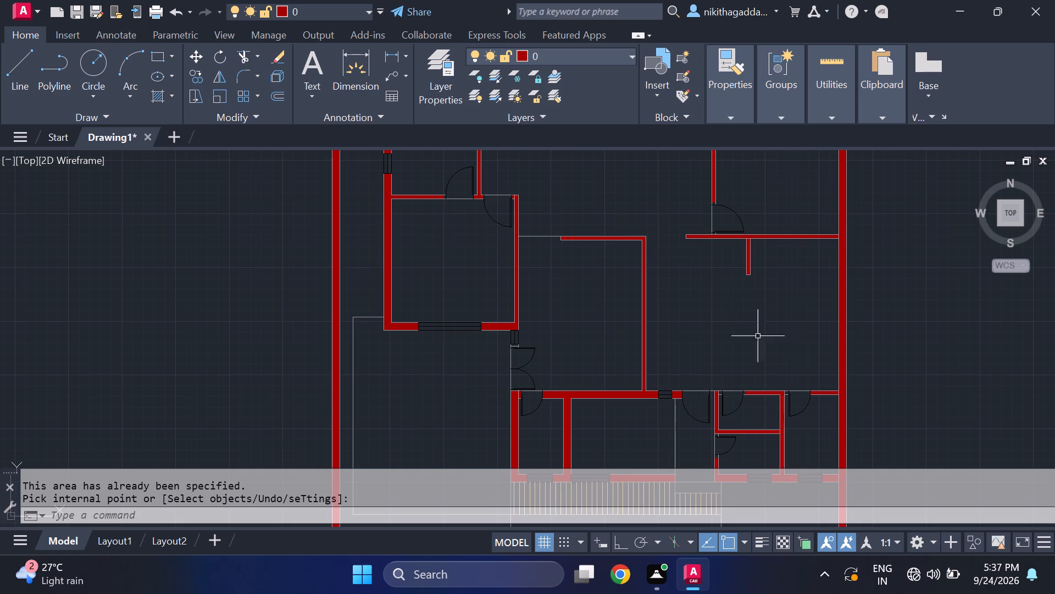
scroll(793, 388, "up", 4)
scroll(808, 375, "down", 1)
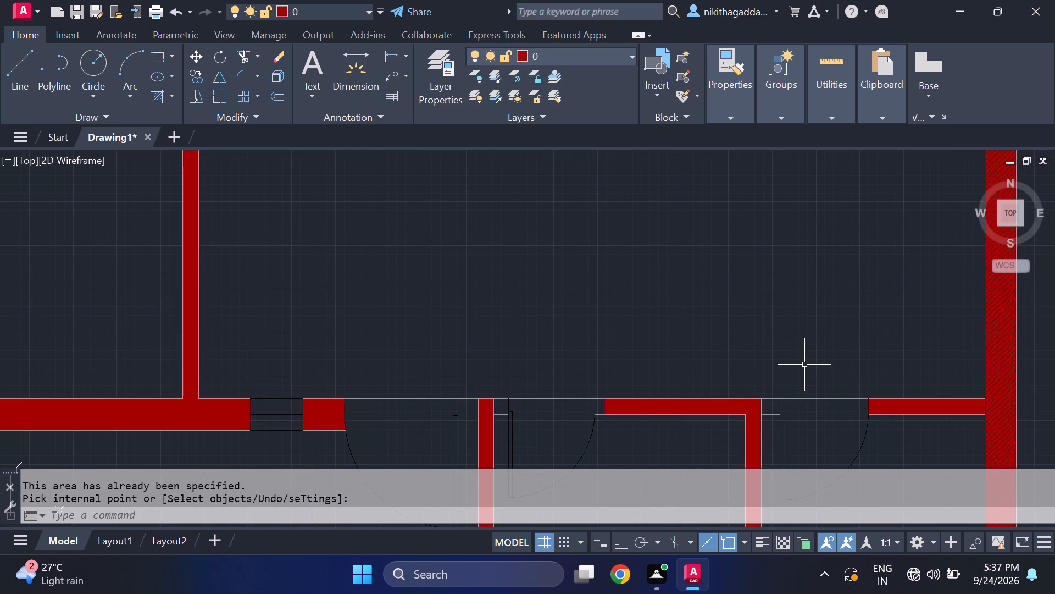
type("hatch")
key("Return")
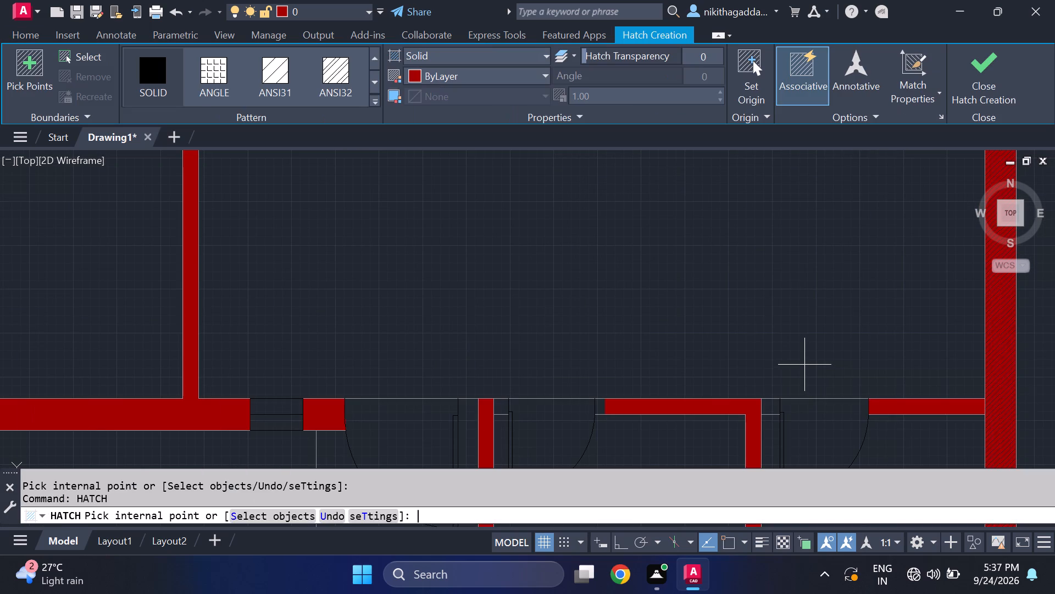
left_click(498, 413)
left_click(772, 412)
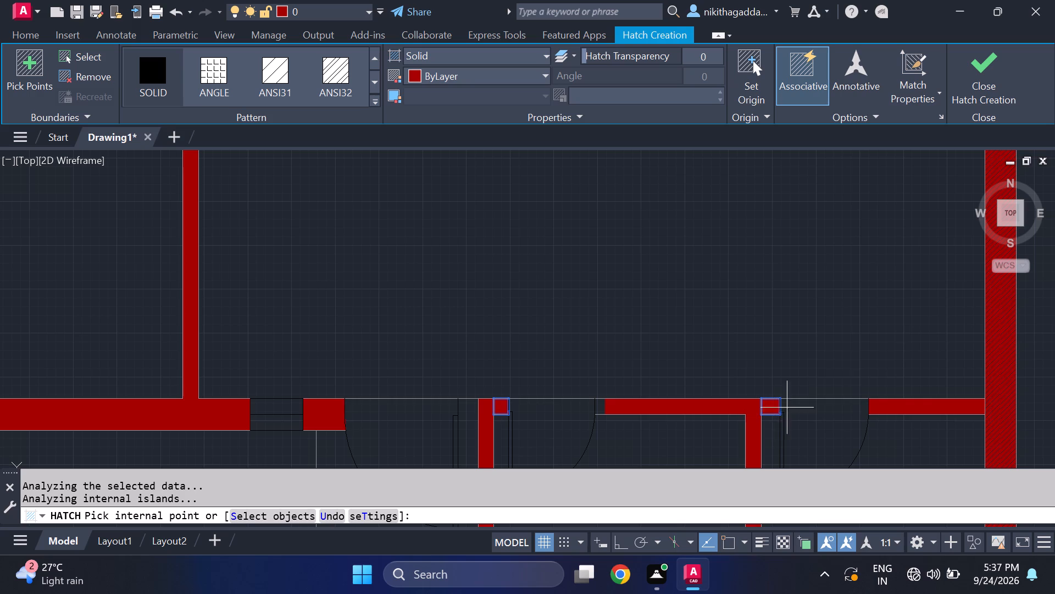
left_click(999, 58)
Solid-hatch both halves of the jamb piece between the double entrance door and the narrow window north of it.
scroll(651, 328, "down", 2)
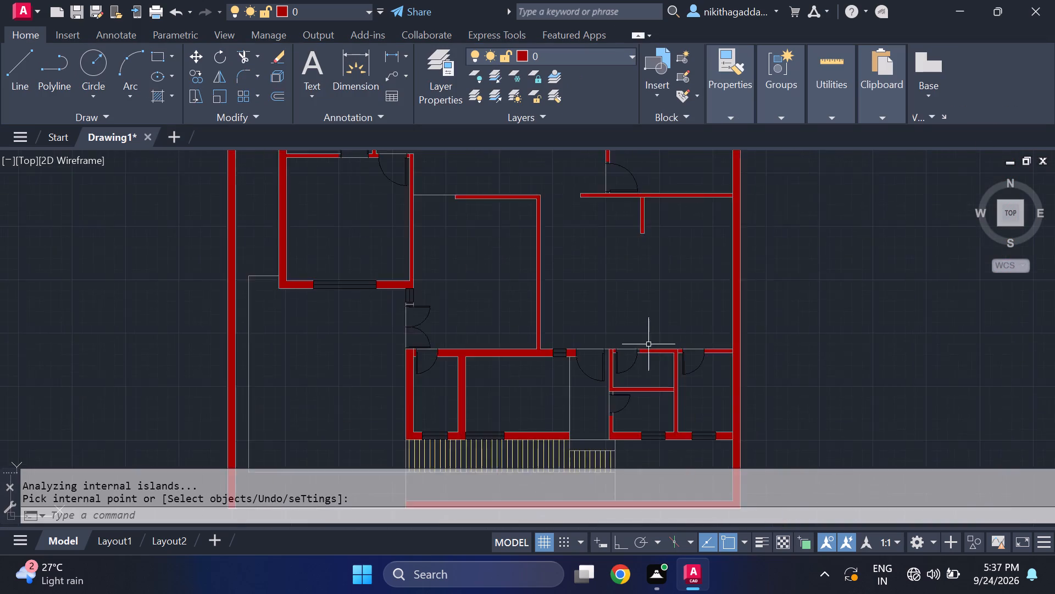
scroll(649, 349, "down", 3)
scroll(710, 362, "up", 4)
middle_click_drag(472, 285, 640, 295)
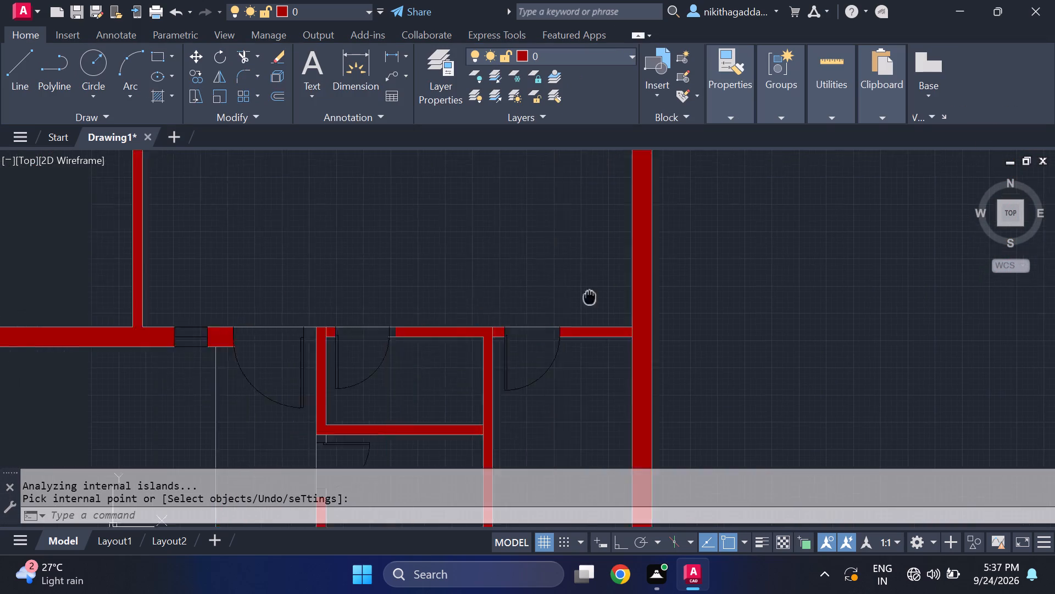
middle_click_drag(640, 295, 935, 265)
scroll(703, 268, "down", 2)
middle_click_drag(705, 245, 726, 397)
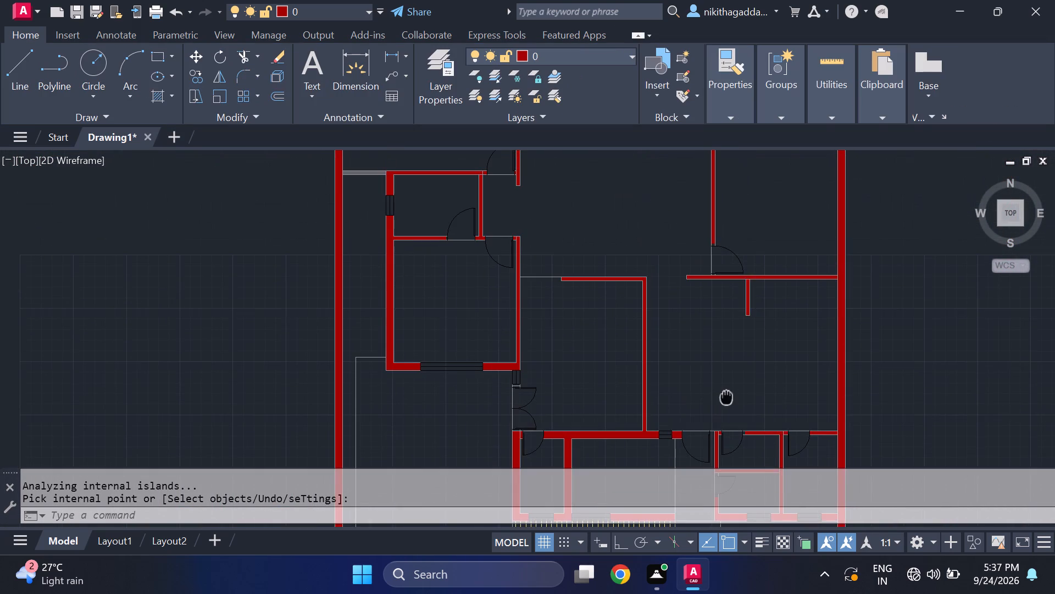
middle_click_drag(726, 397, 662, 232)
scroll(445, 229, "up", 4)
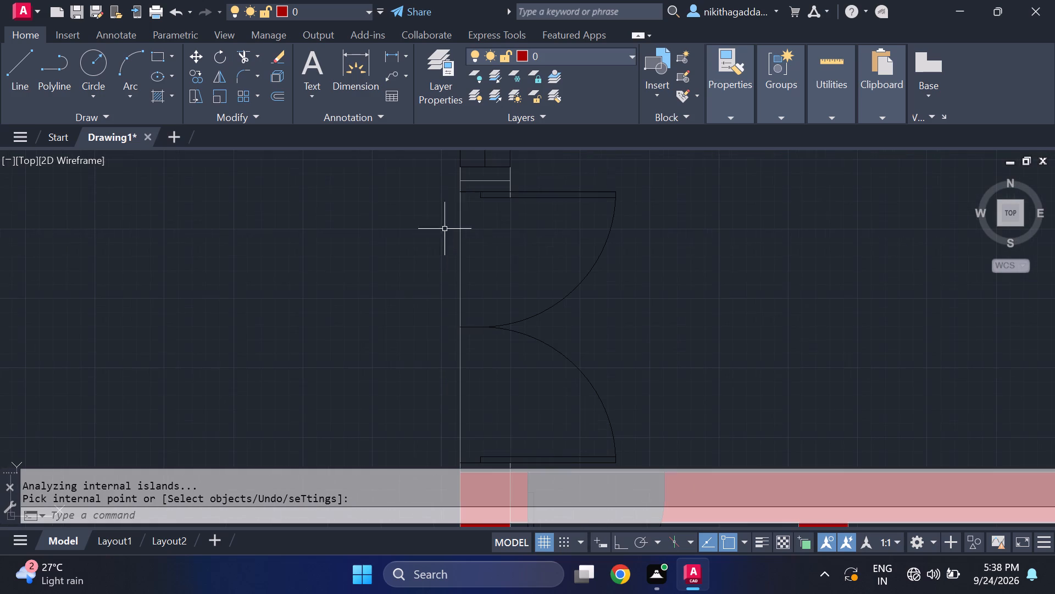
type("hatch")
key("Return")
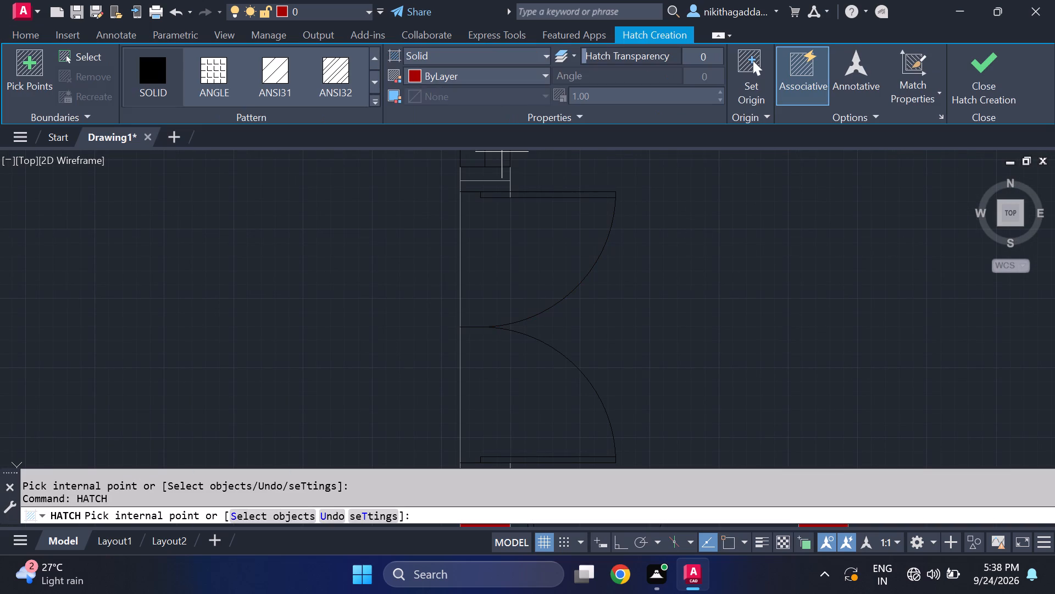
left_click(493, 173)
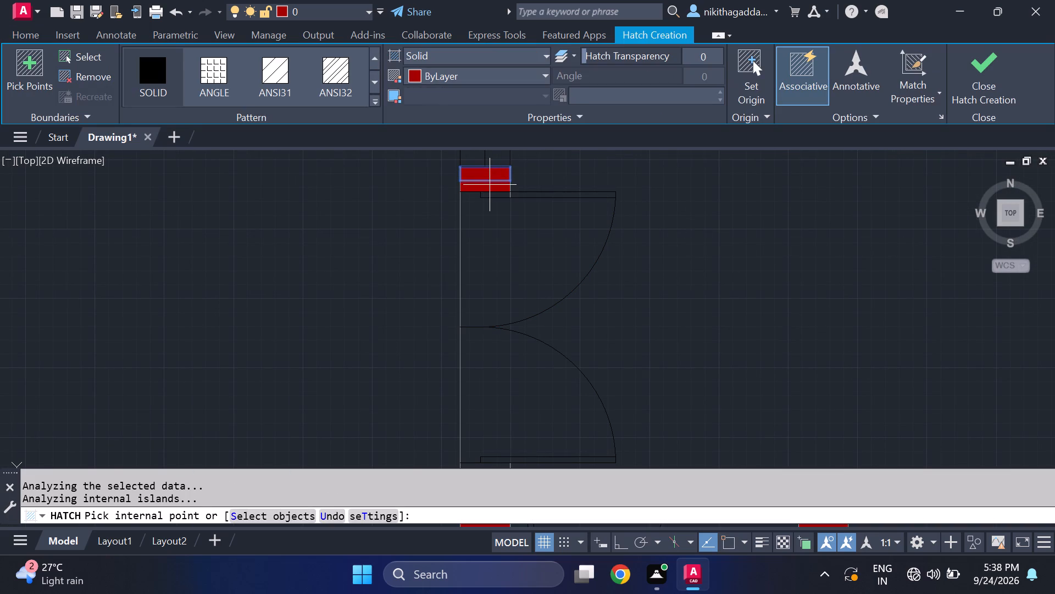
left_click(490, 185)
scroll(601, 247, "down", 3)
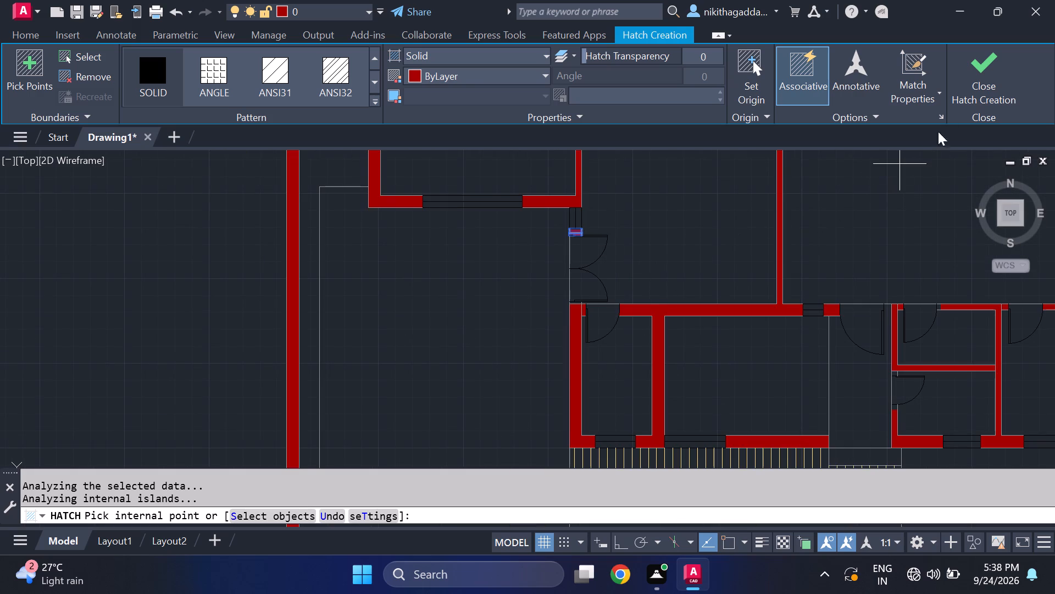
left_click(991, 88)
Delete the leftover dividing line across the hatched jamb piece between the double entrance door and the narrow window north of it.
scroll(672, 245, "down", 1)
scroll(636, 238, "up", 3)
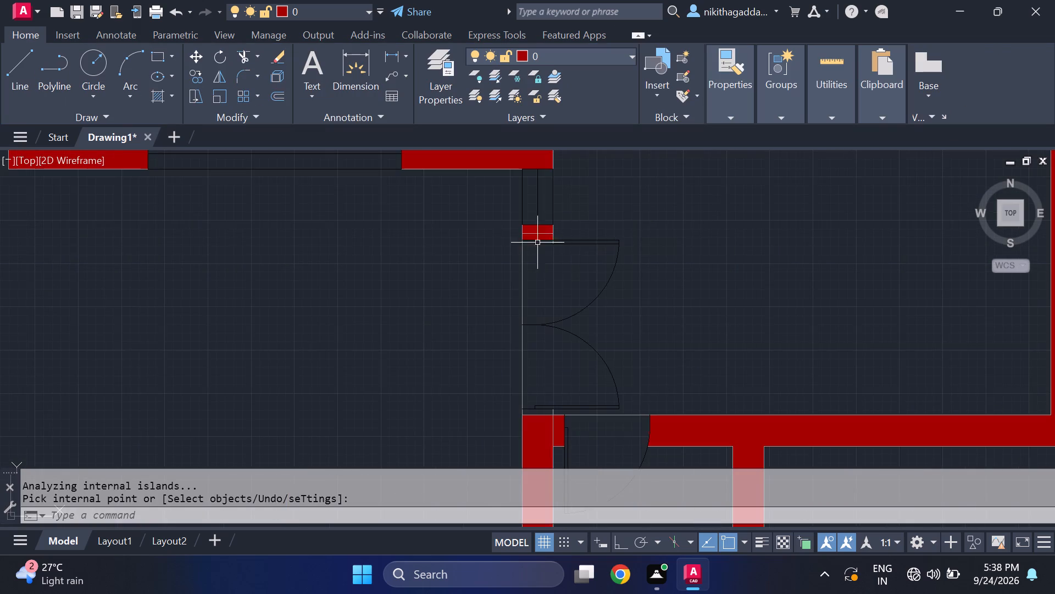
scroll(532, 210, "up", 3)
left_click(551, 305)
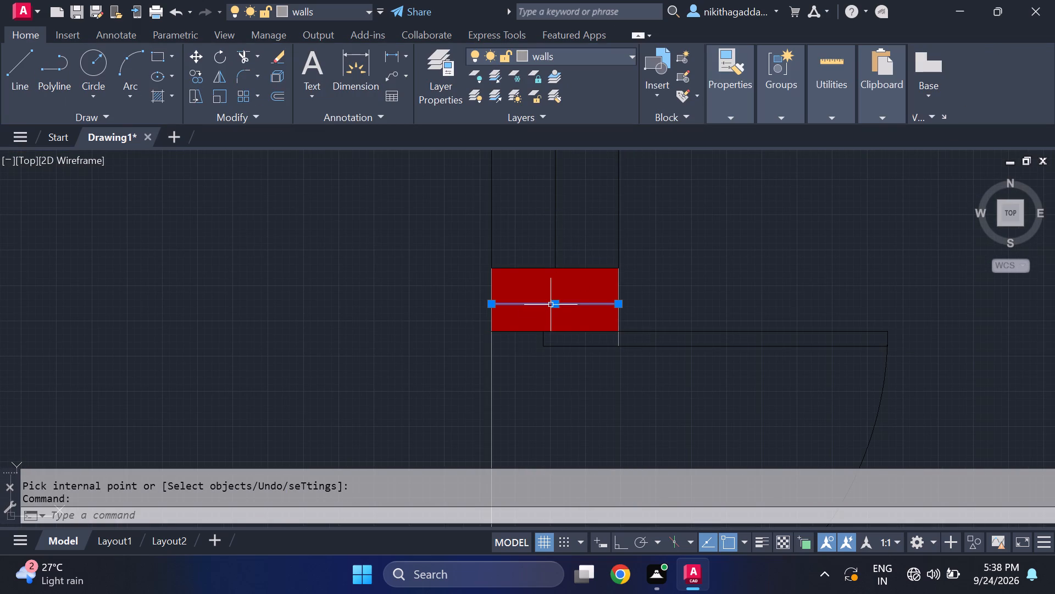
key("Delete")
Inspect the whole floor plan, from the north rooms to the staircase and south boundary, for unhatched wall pieces and leftover dividing lines.
scroll(556, 278, "down", 2)
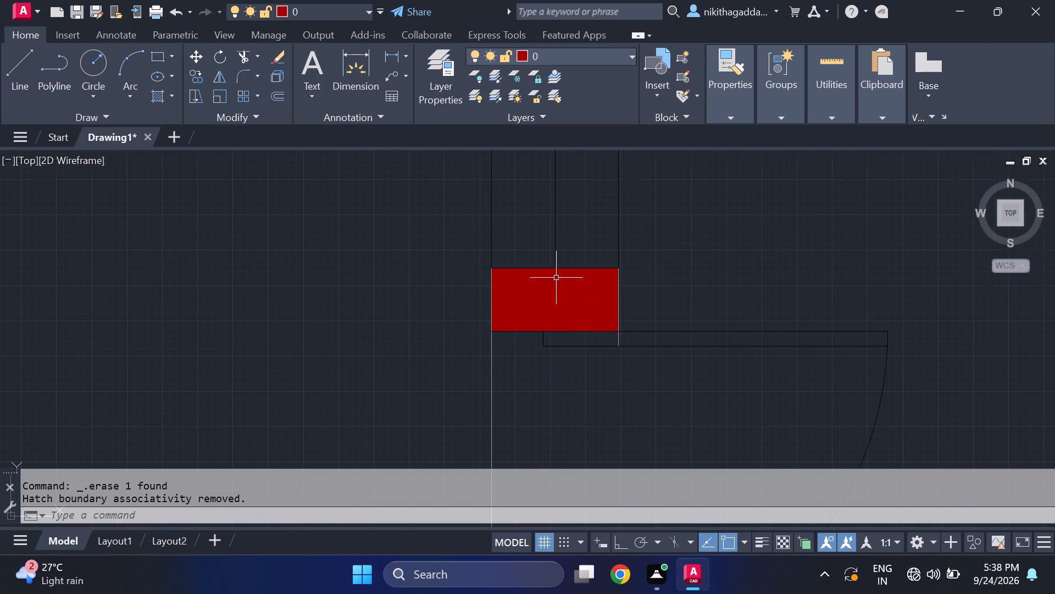
scroll(556, 278, "down", 2)
scroll(707, 310, "down", 2)
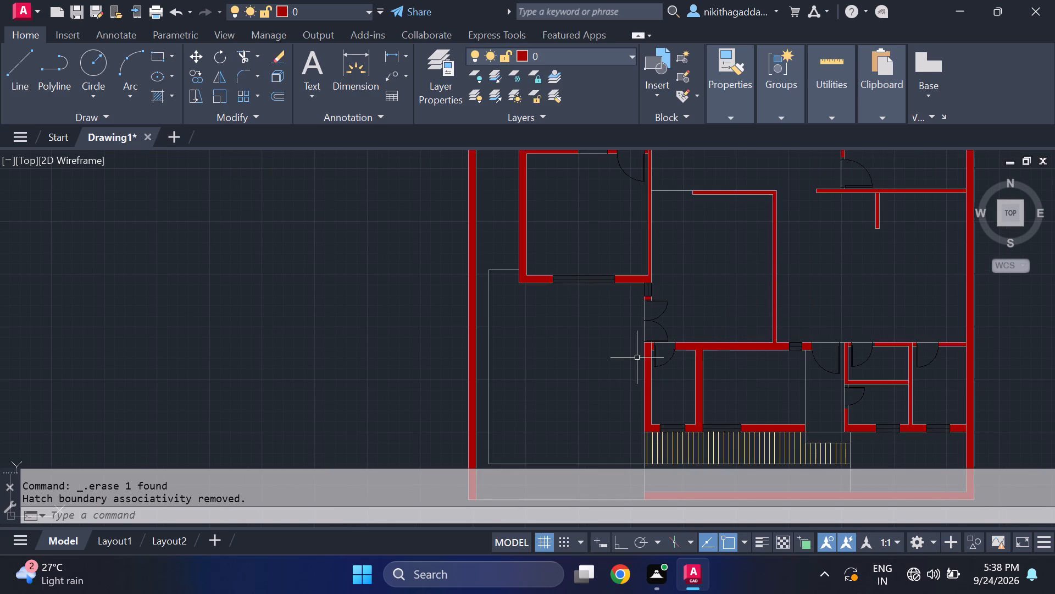
scroll(785, 215, "down", 2)
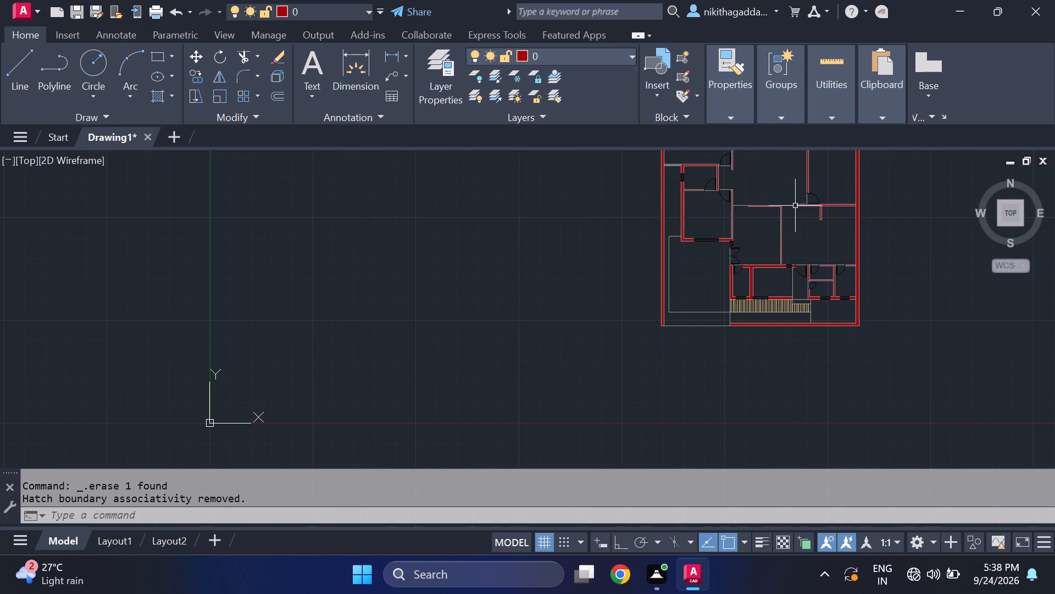
middle_click_drag(789, 202, 695, 321)
scroll(718, 312, "up", 2)
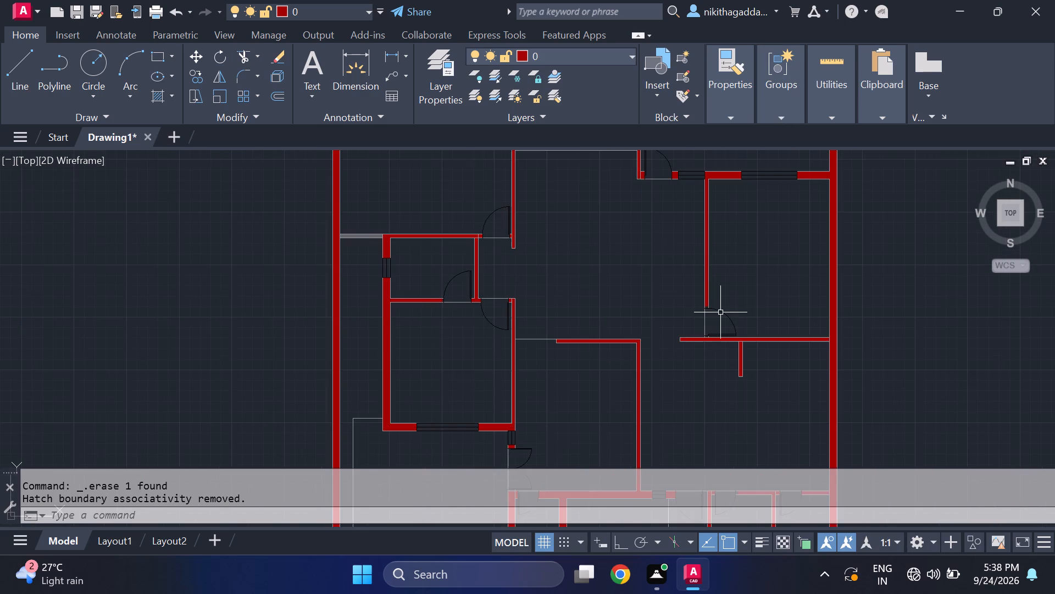
middle_click_drag(720, 313, 702, 405)
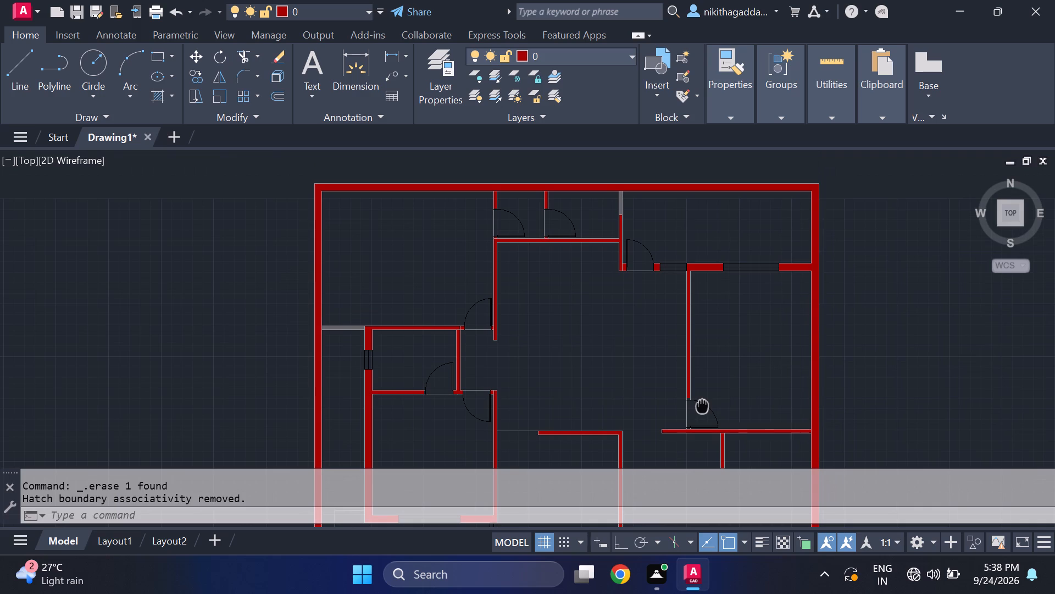
middle_click_drag(702, 405, 701, 192)
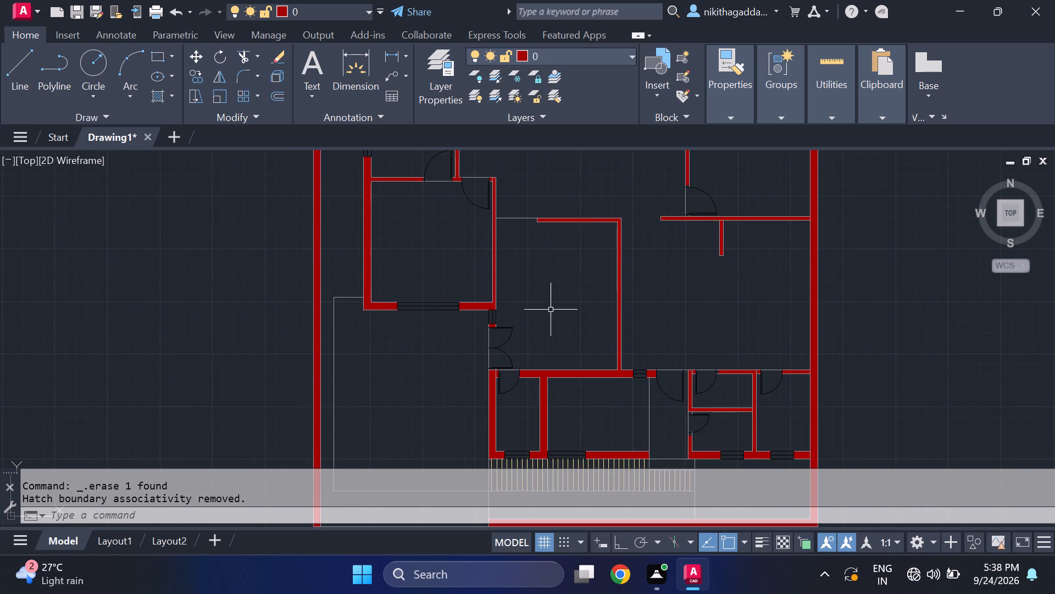
scroll(513, 348, "up", 4)
scroll(513, 349, "down", 4)
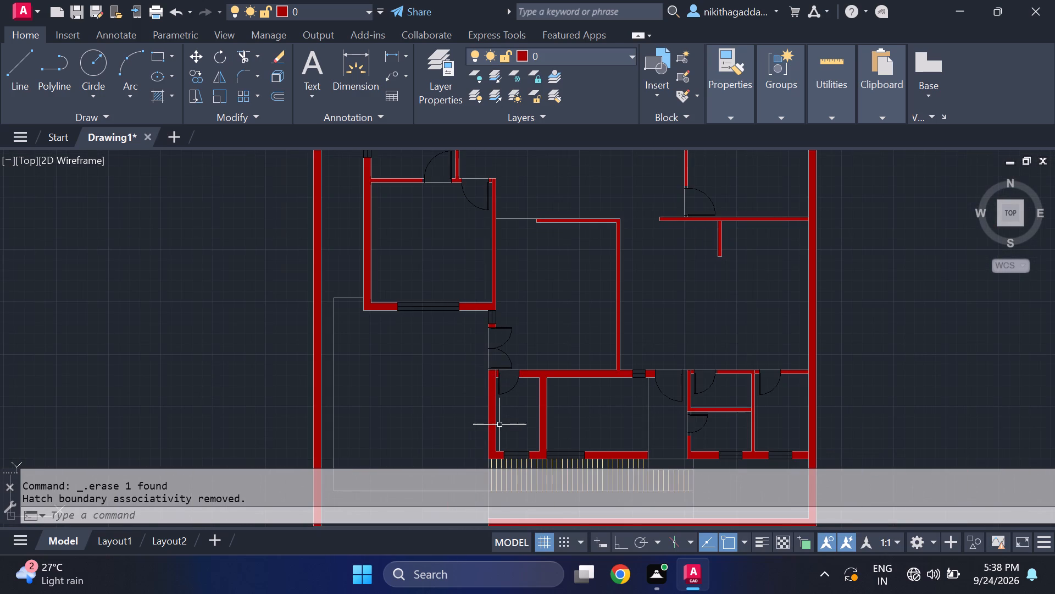
middle_click_drag(509, 426, 509, 301)
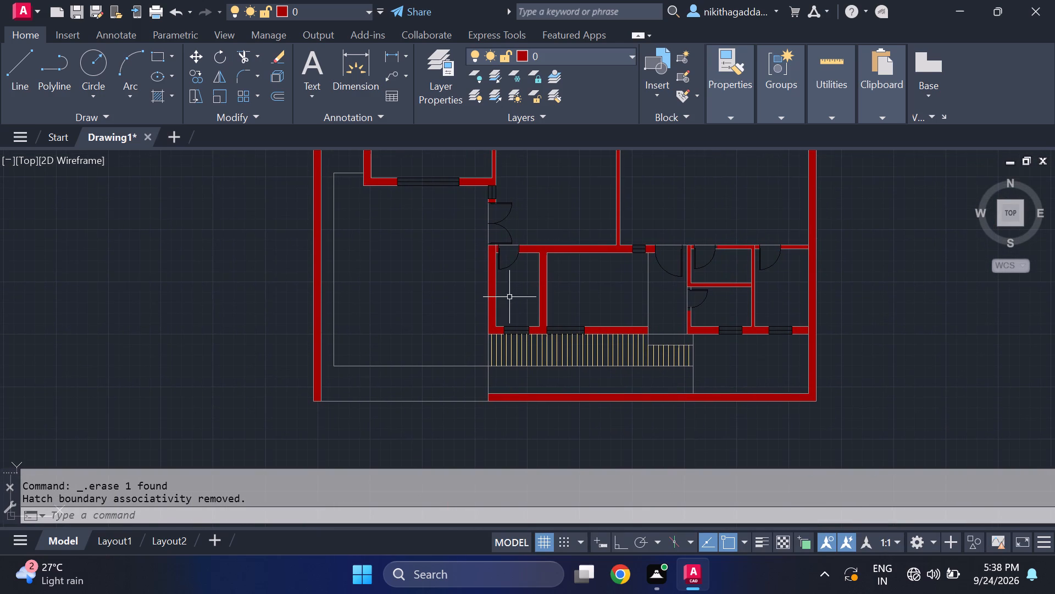
scroll(722, 285, "down", 2)
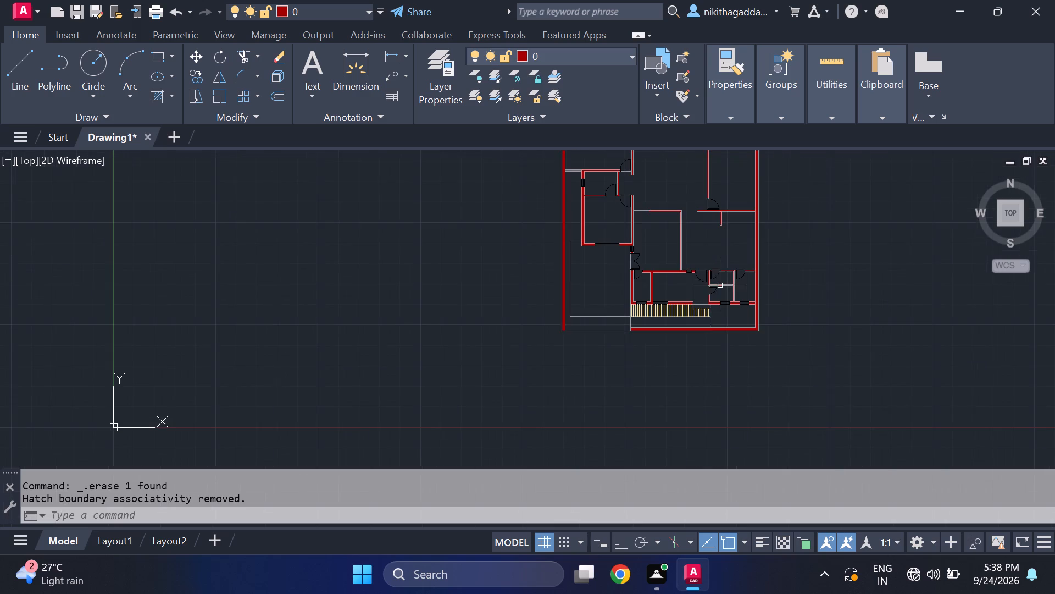
middle_click_drag(713, 277, 527, 358)
scroll(499, 417, "up", 2)
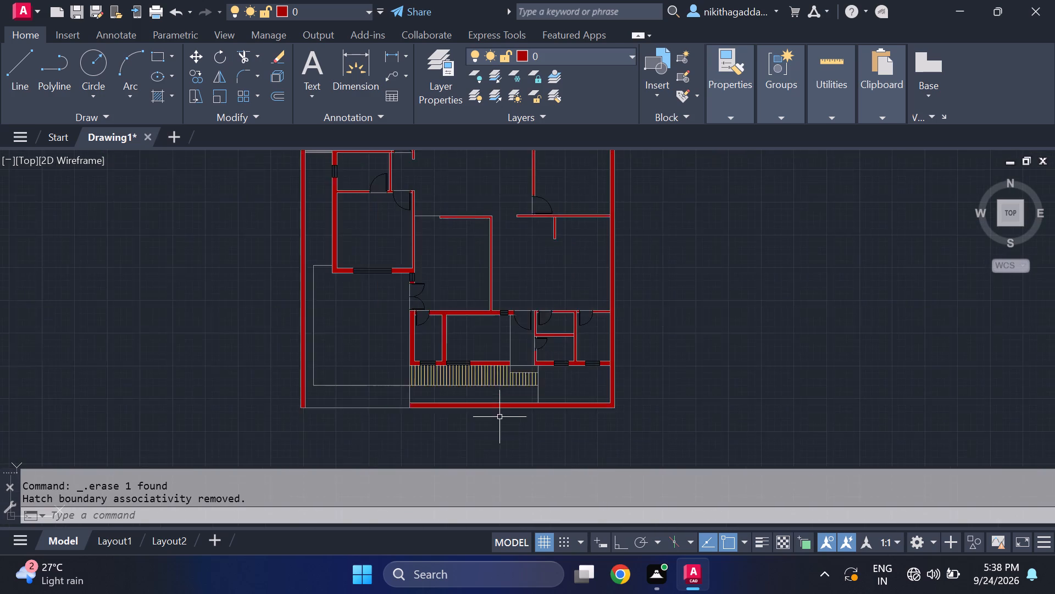
scroll(492, 346, "up", 3)
scroll(495, 344, "down", 4)
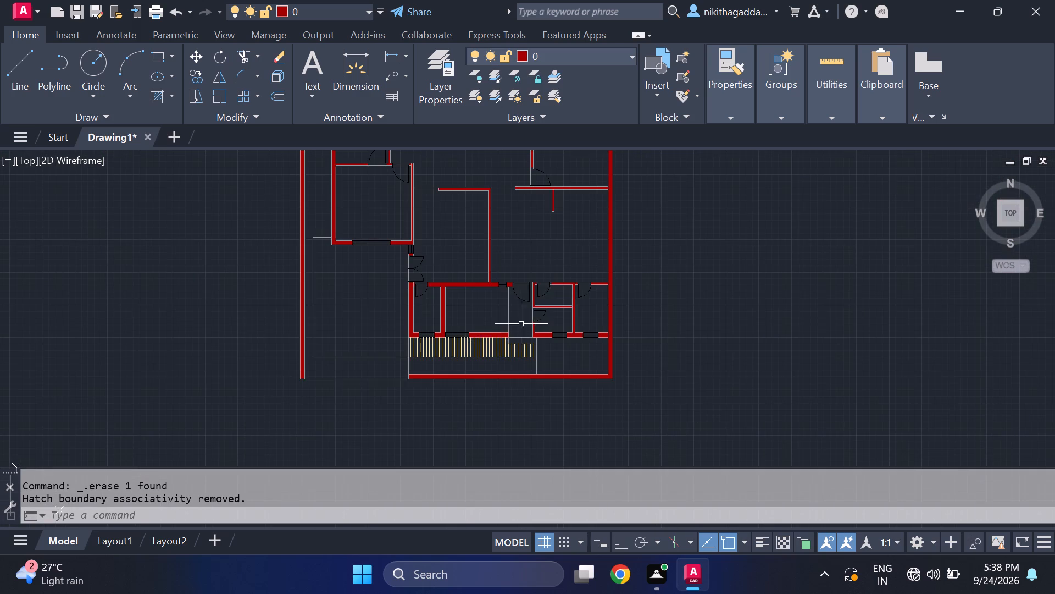
middle_click_drag(545, 284, 485, 330)
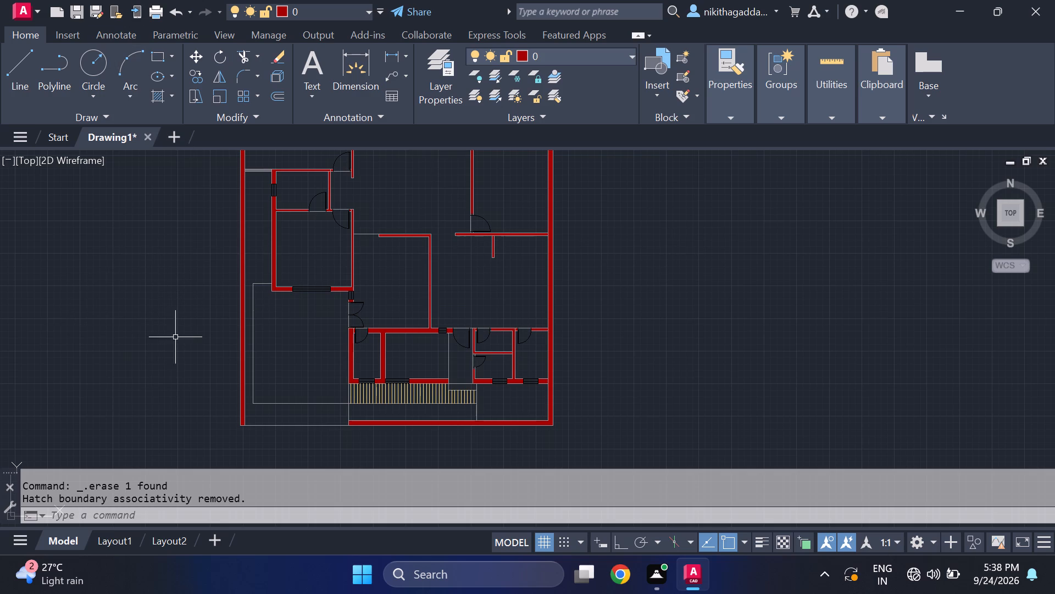
middle_click_drag(362, 245, 365, 302)
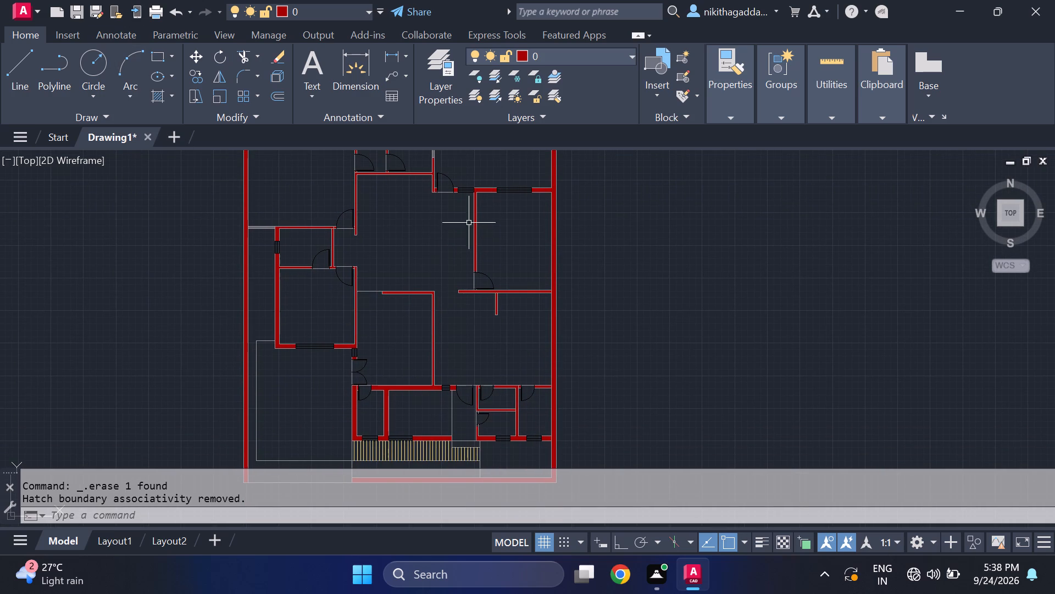
scroll(440, 218, "up", 2)
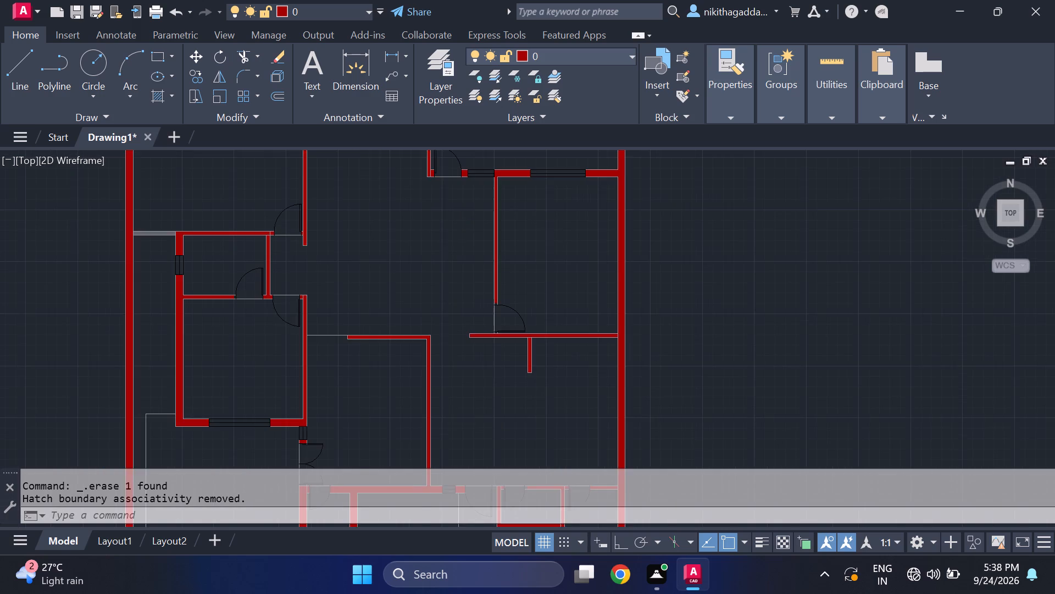
scroll(683, 351, "down", 2)
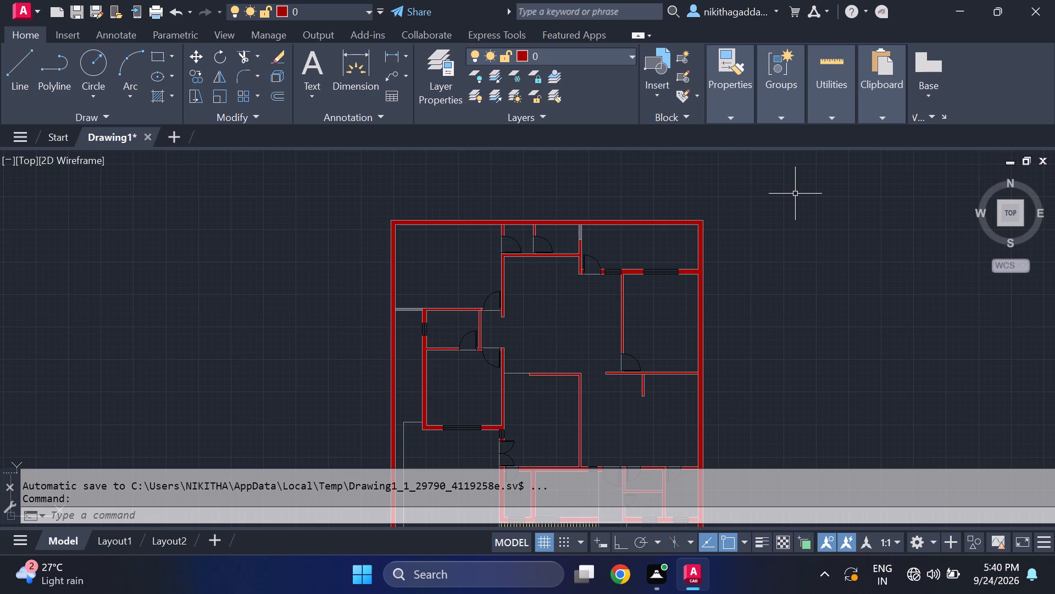
middle_click_drag(576, 320, 575, 320)
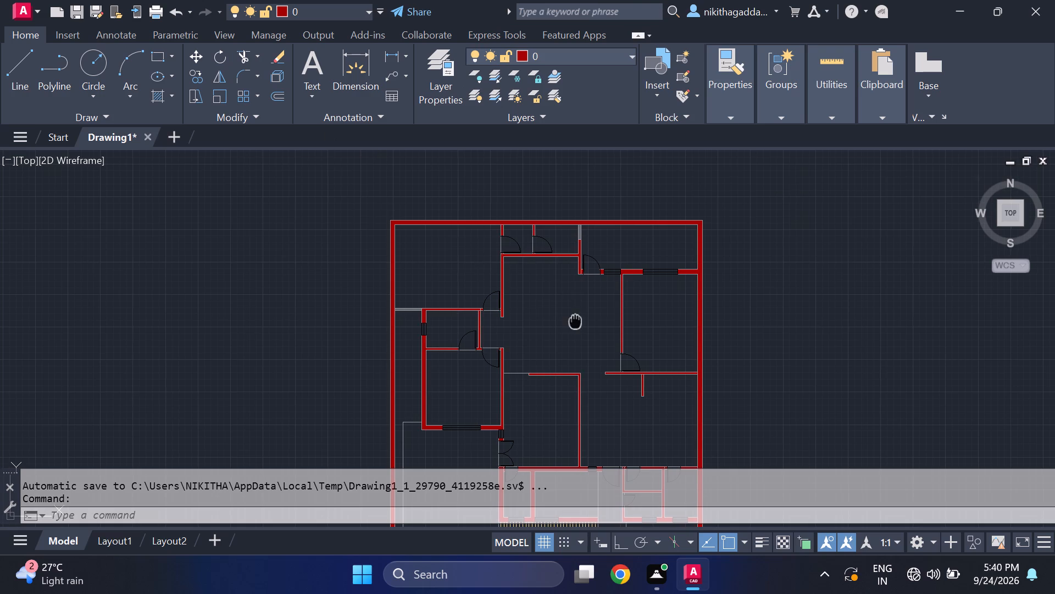
middle_click_drag(575, 320, 496, 260)
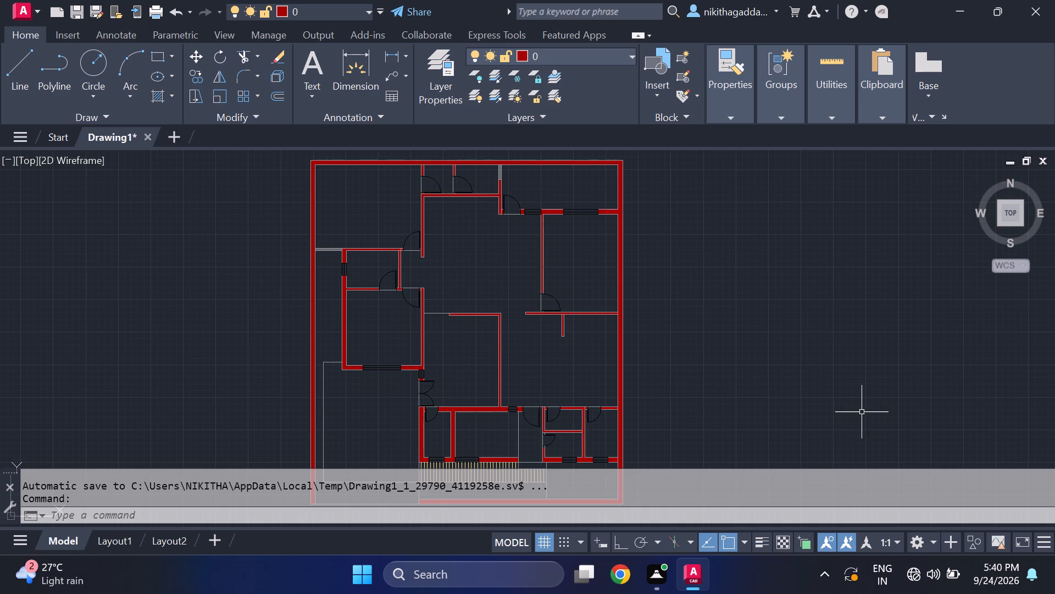
key("Escape")
middle_click_drag(458, 312, 493, 293)
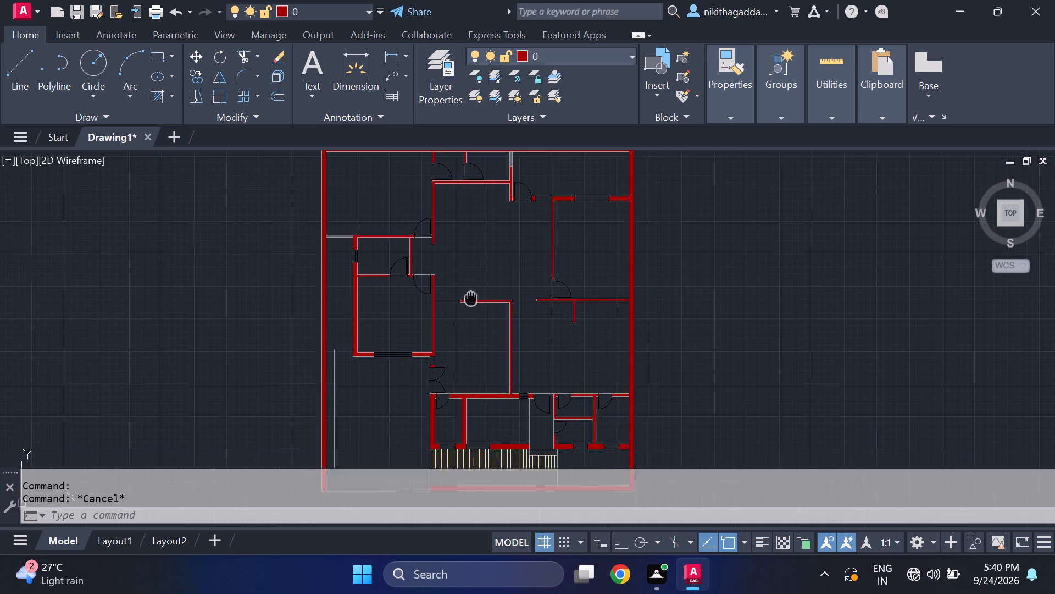
middle_click_drag(493, 293, 536, 311)
middle_click_drag(725, 316, 702, 321)
scroll(702, 321, "up", 2)
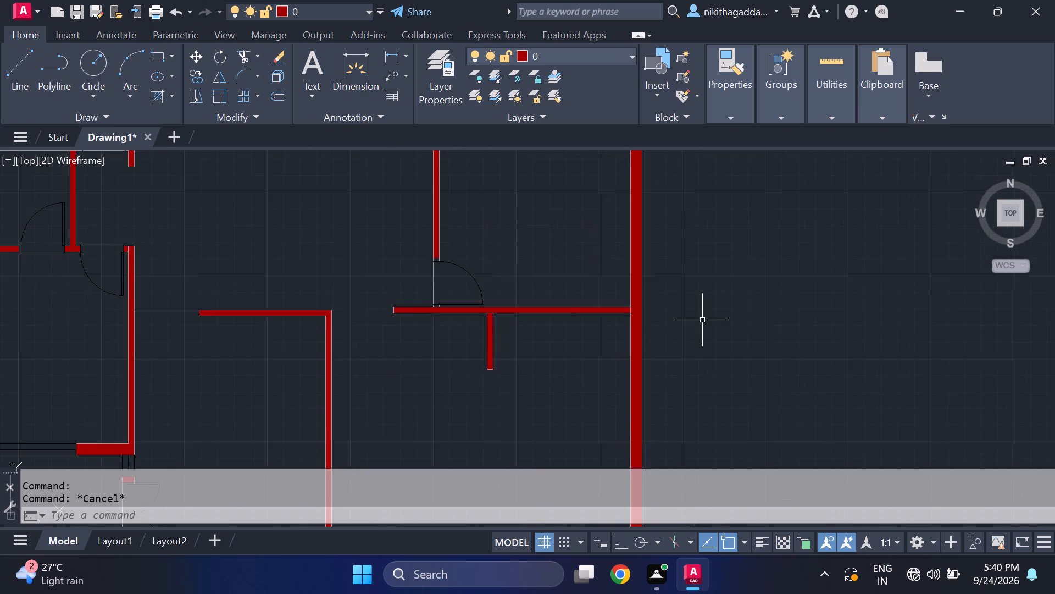
scroll(700, 323, "down", 3)
middle_click_drag(679, 346, 684, 307)
scroll(690, 303, "down", 1)
scroll(601, 302, "up", 2)
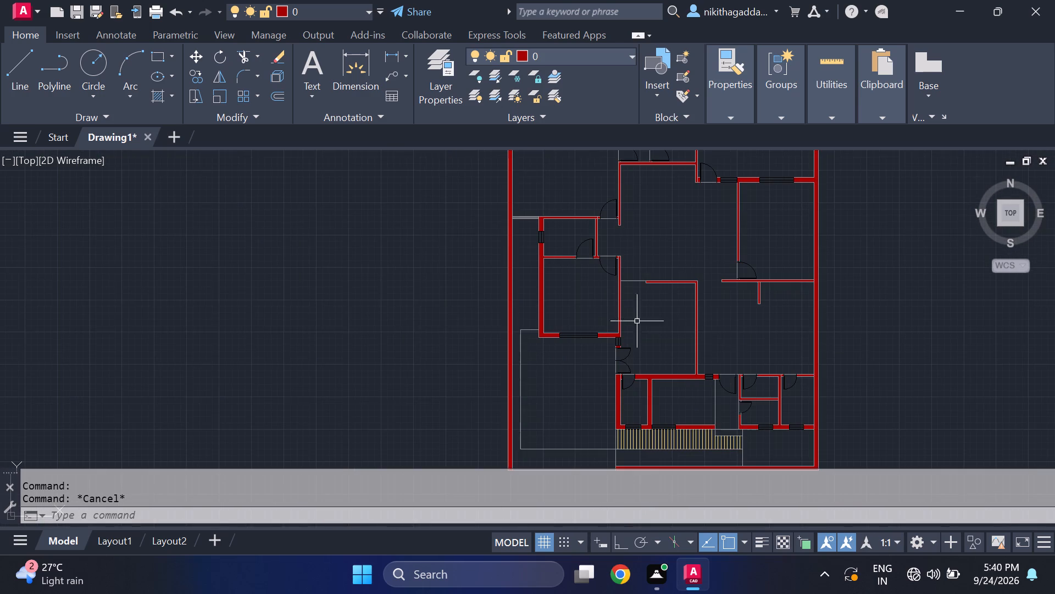
middle_click_drag(720, 342, 556, 371)
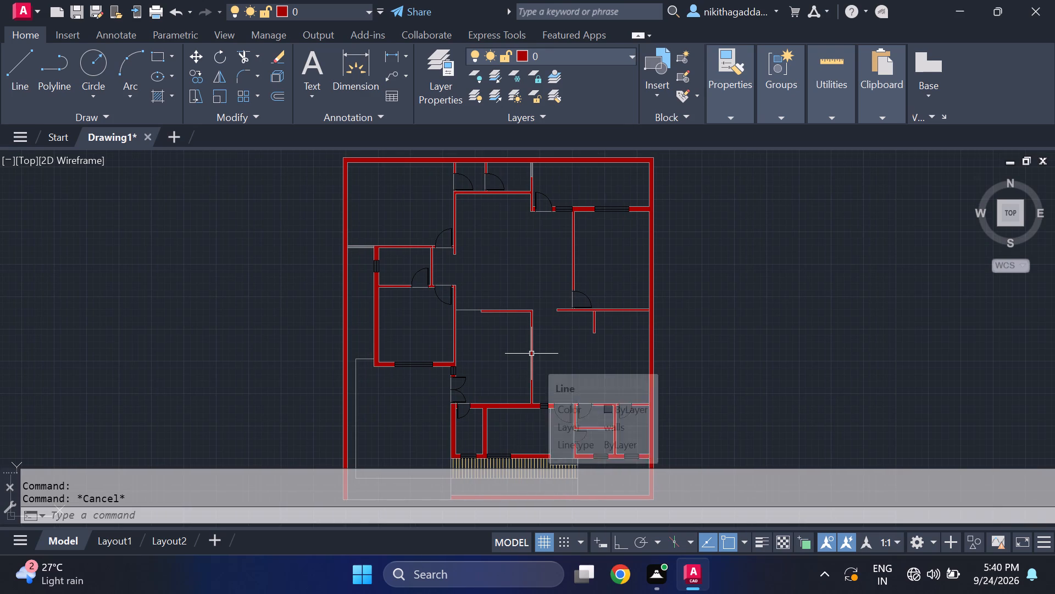
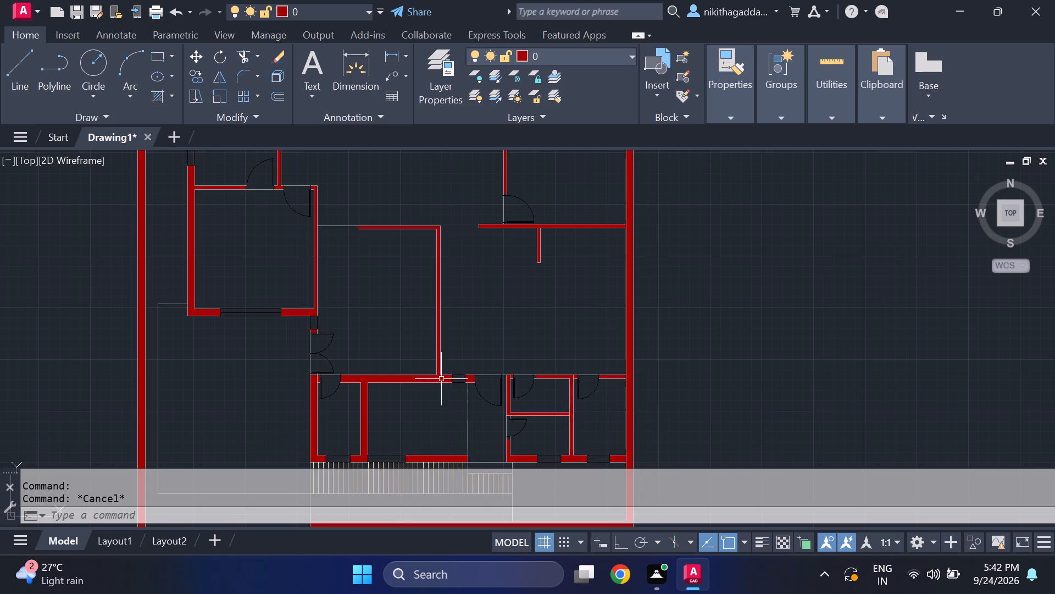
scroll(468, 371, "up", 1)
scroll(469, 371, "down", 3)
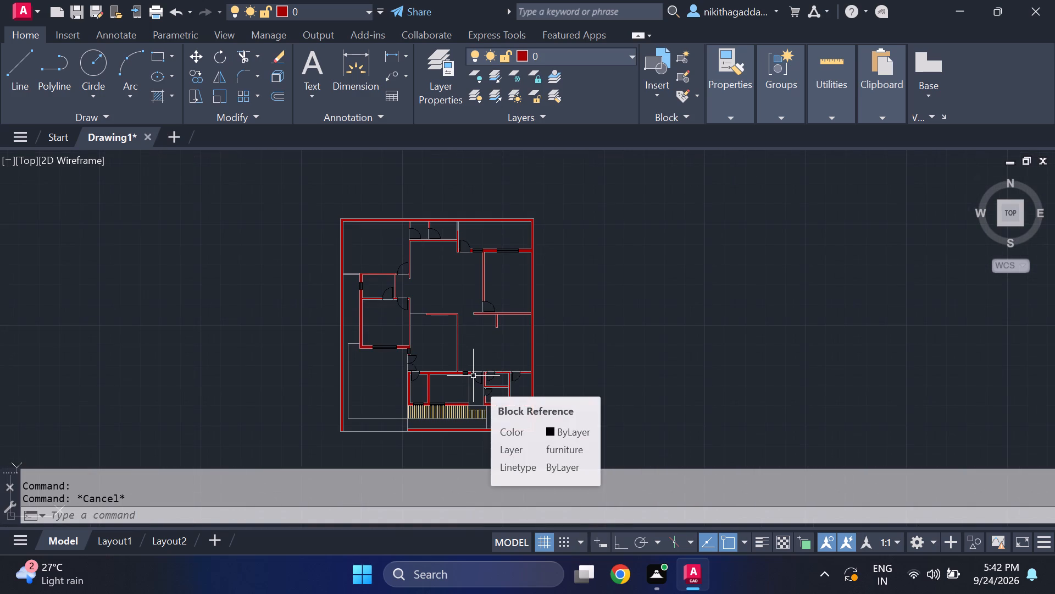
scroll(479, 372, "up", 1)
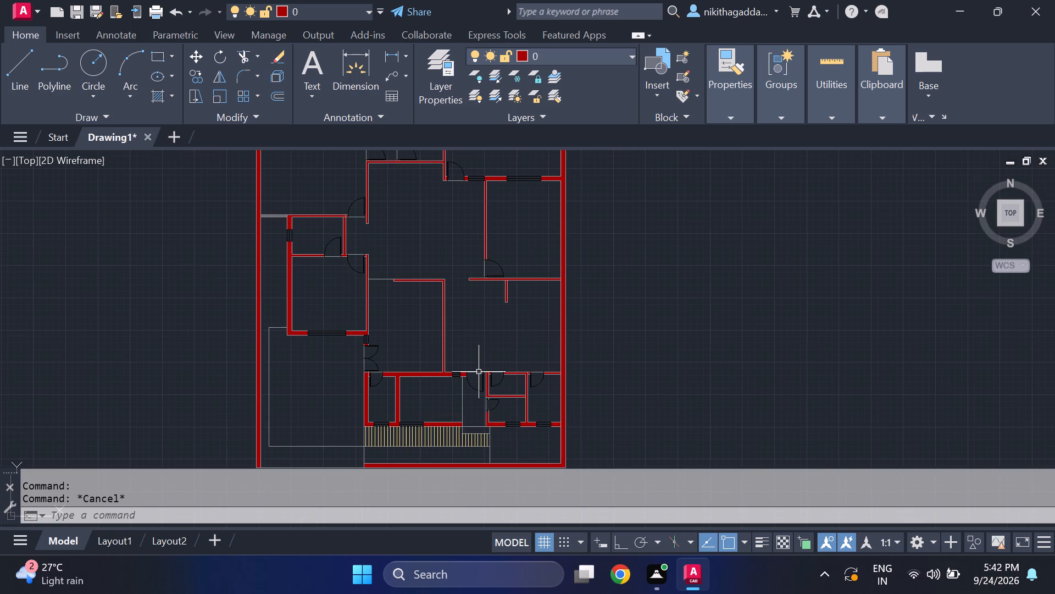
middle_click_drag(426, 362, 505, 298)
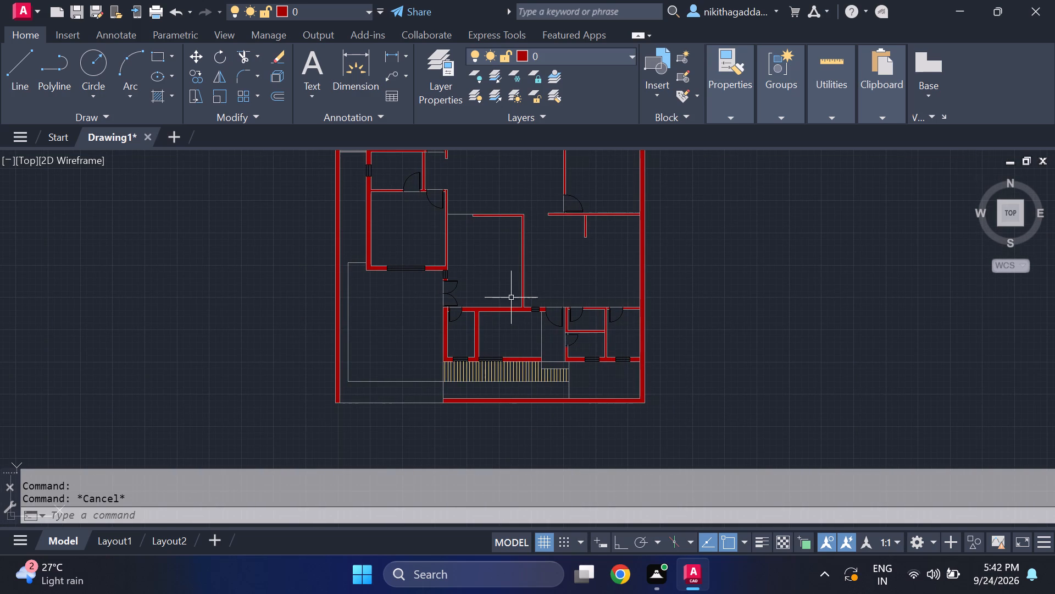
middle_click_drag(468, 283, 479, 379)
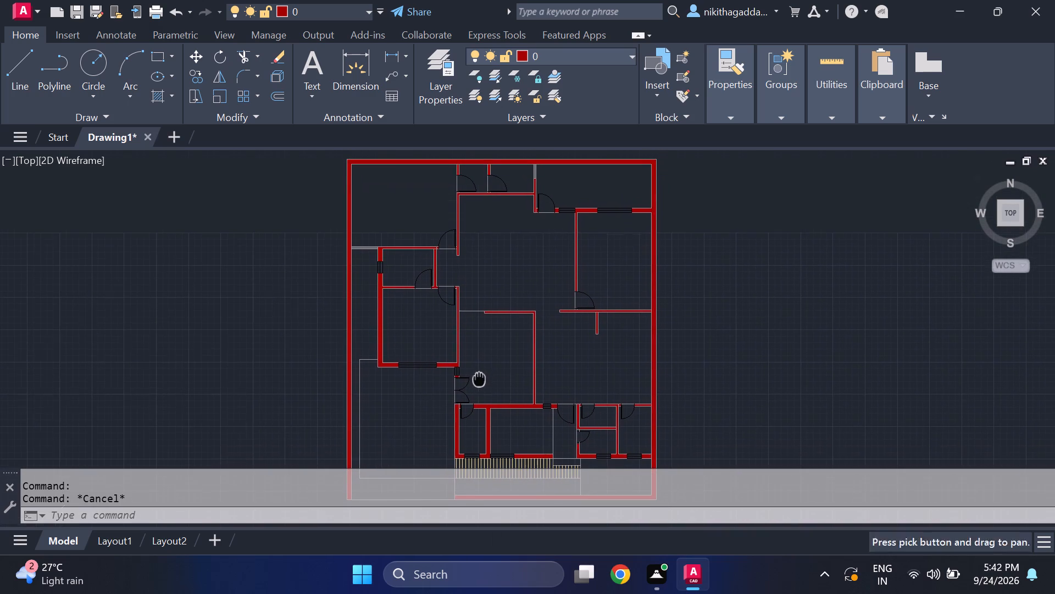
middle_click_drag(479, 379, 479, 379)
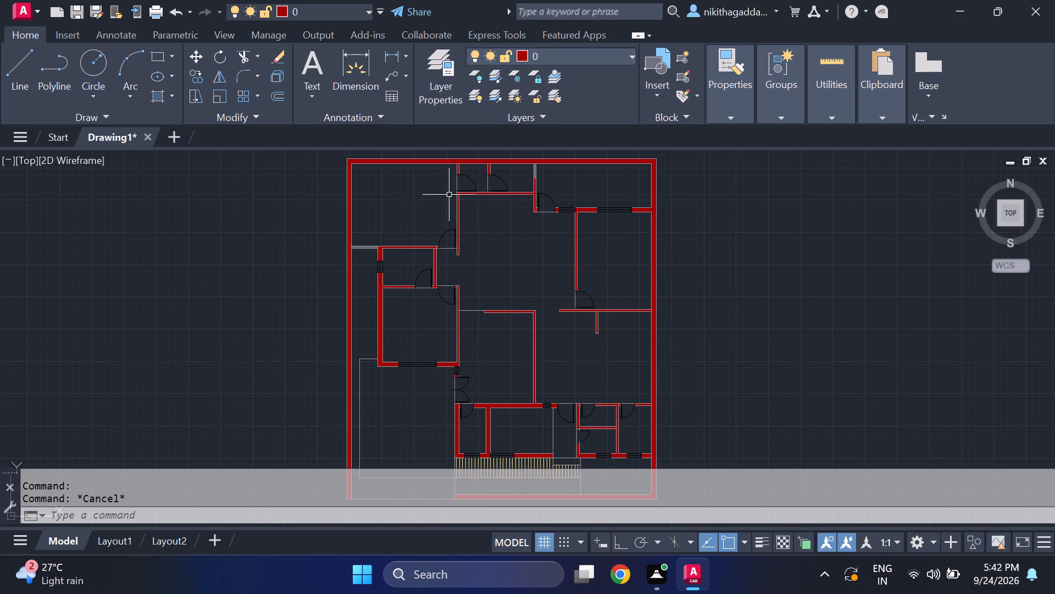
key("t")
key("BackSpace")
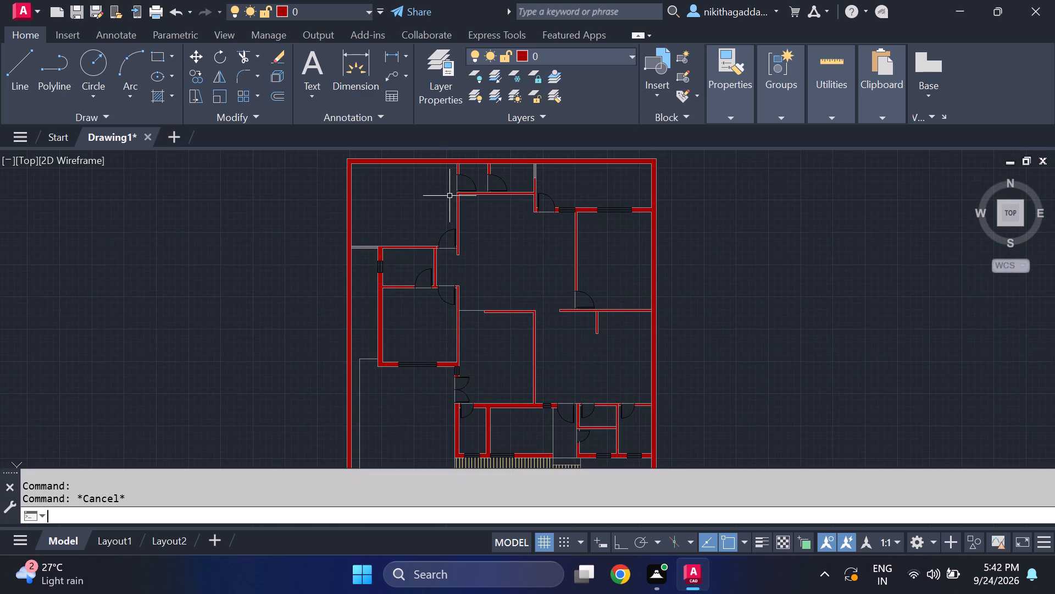
Insert the dining area block from the recent blocks into the empty space west of the floor plan.
key("i")
key("Return")
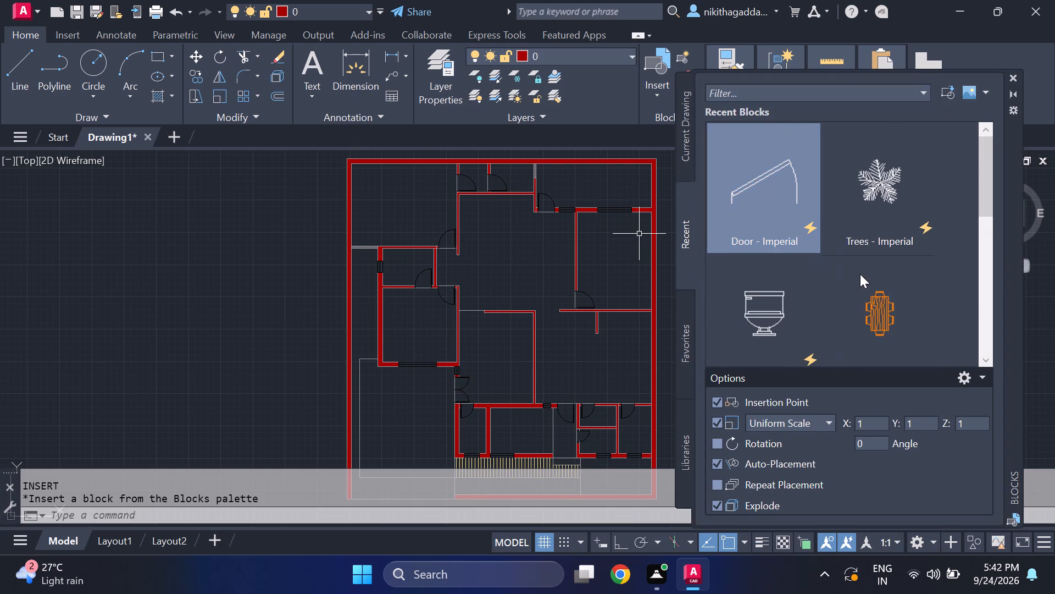
scroll(859, 279, "down", 1)
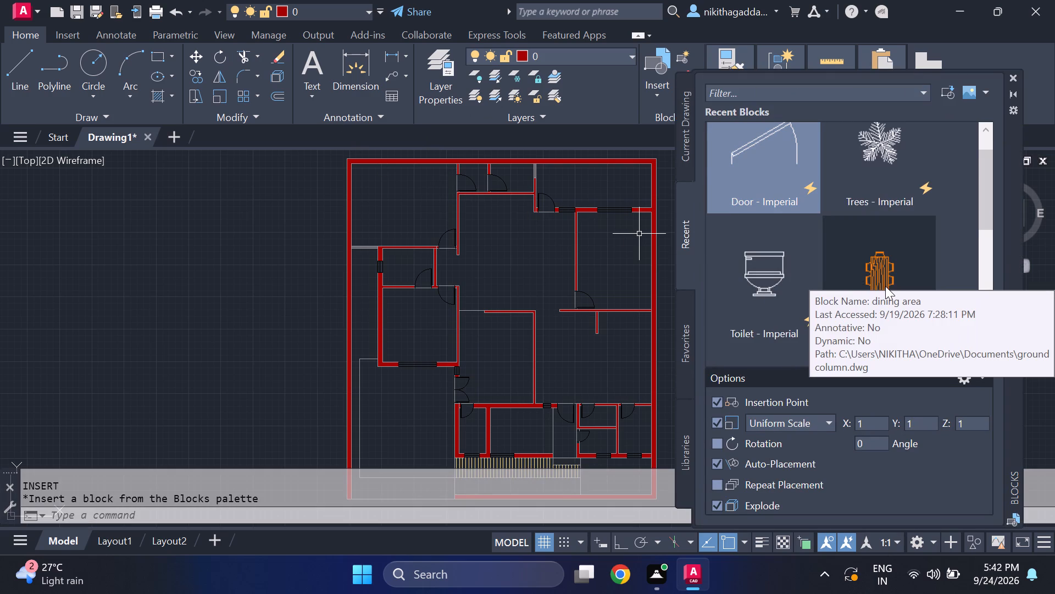
left_click_drag(892, 276, 188, 272)
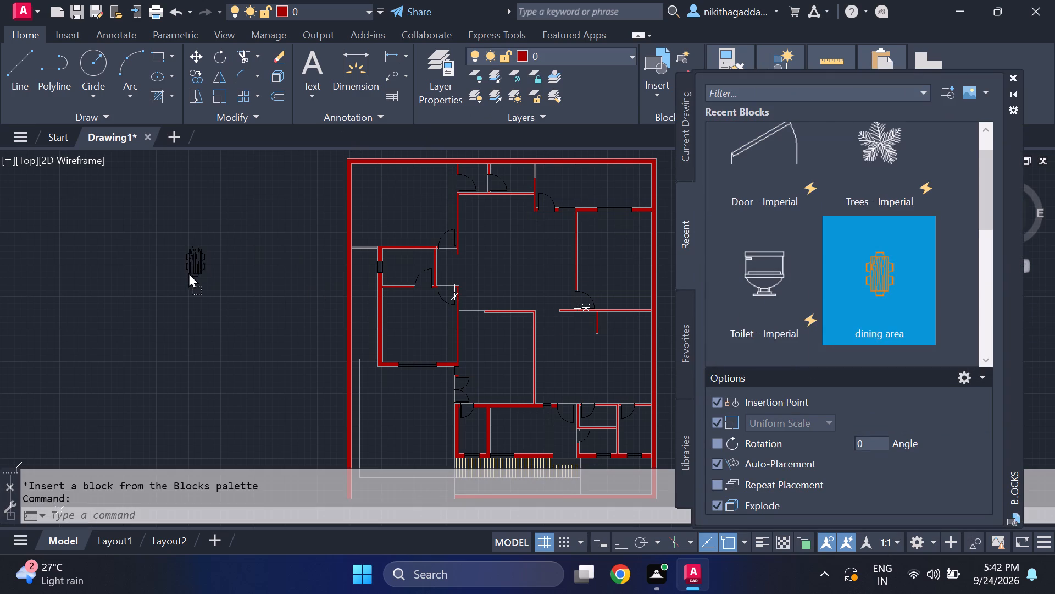
left_click_drag(188, 272, 187, 272)
Insert the carr block from the recent blocks west of the floor plan, just south of the dining set.
scroll(792, 288, "down", 2)
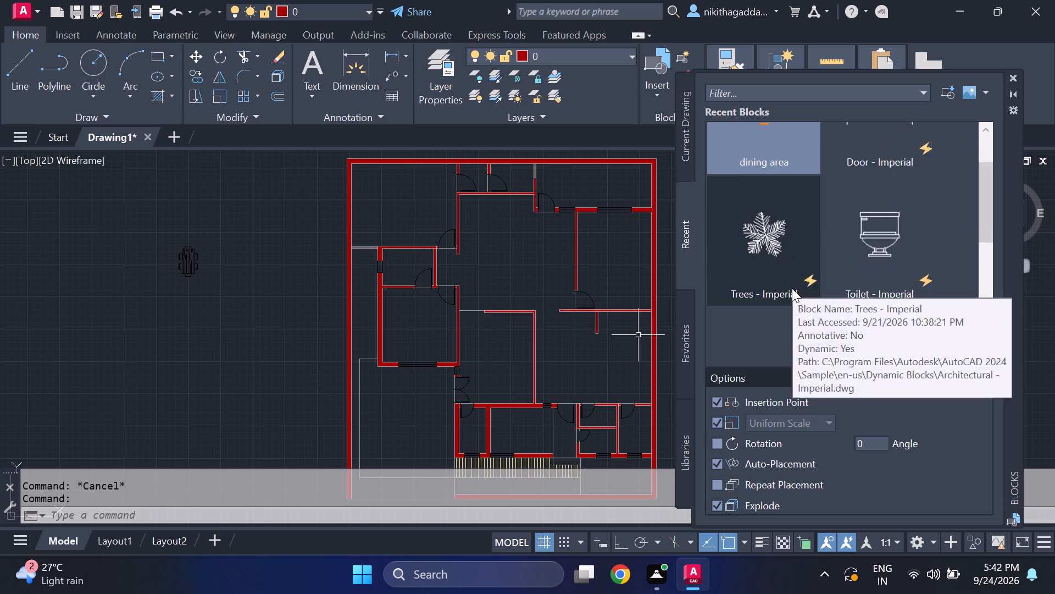
scroll(792, 288, "down", 3)
left_click_drag(771, 233, 745, 245)
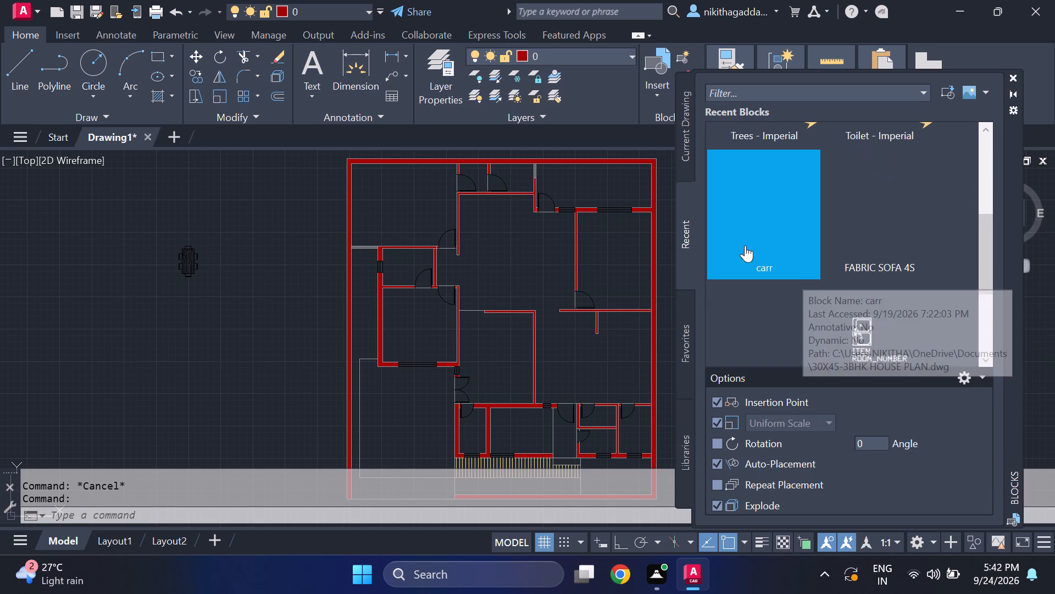
left_click_drag(745, 245, 158, 323)
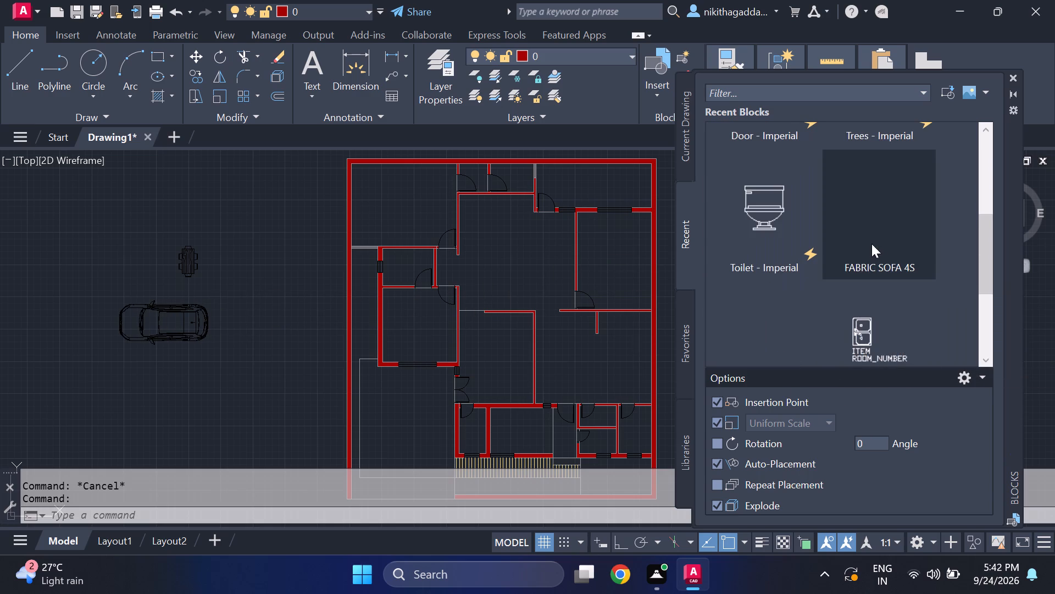
Insert the FABRIC SOFA 4S block from the recent blocks between the car and the floor plan.
left_click_drag(884, 230, 298, 351)
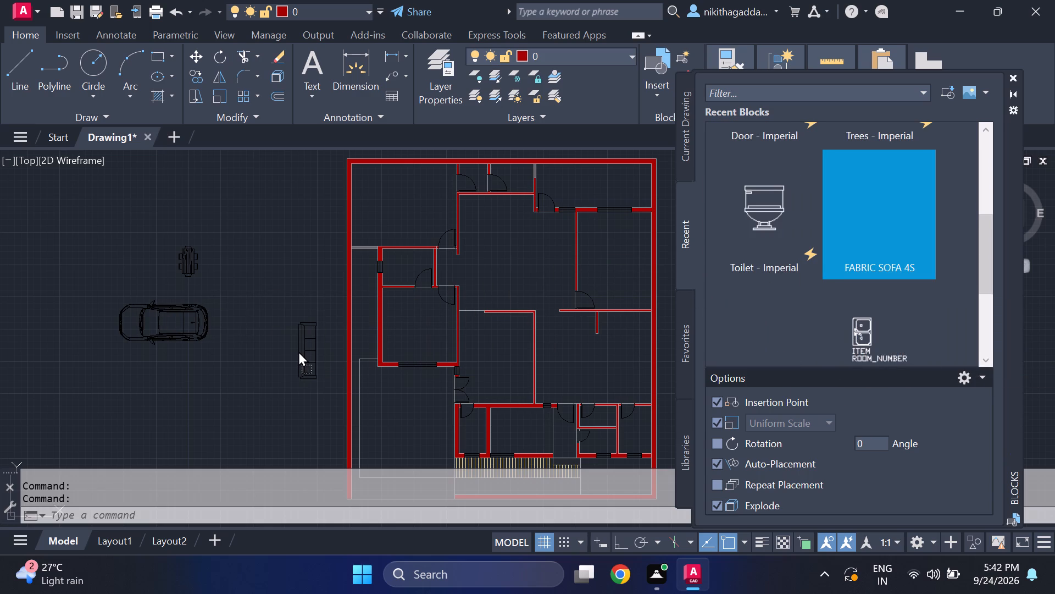
left_click_drag(298, 351, 297, 351)
left_click_drag(297, 351, 240, 340)
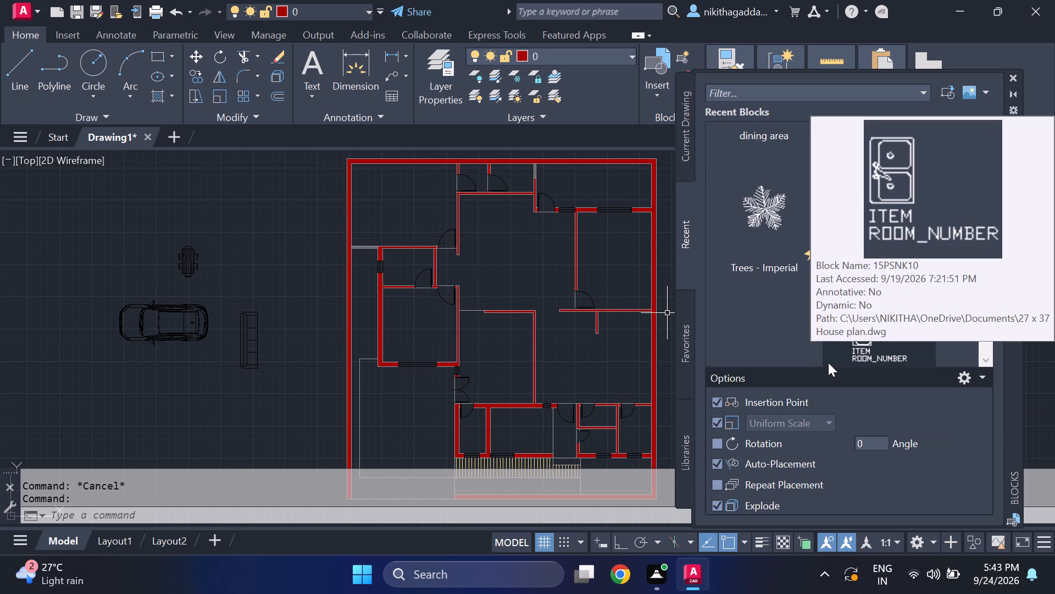
scroll(828, 362, "down", 4)
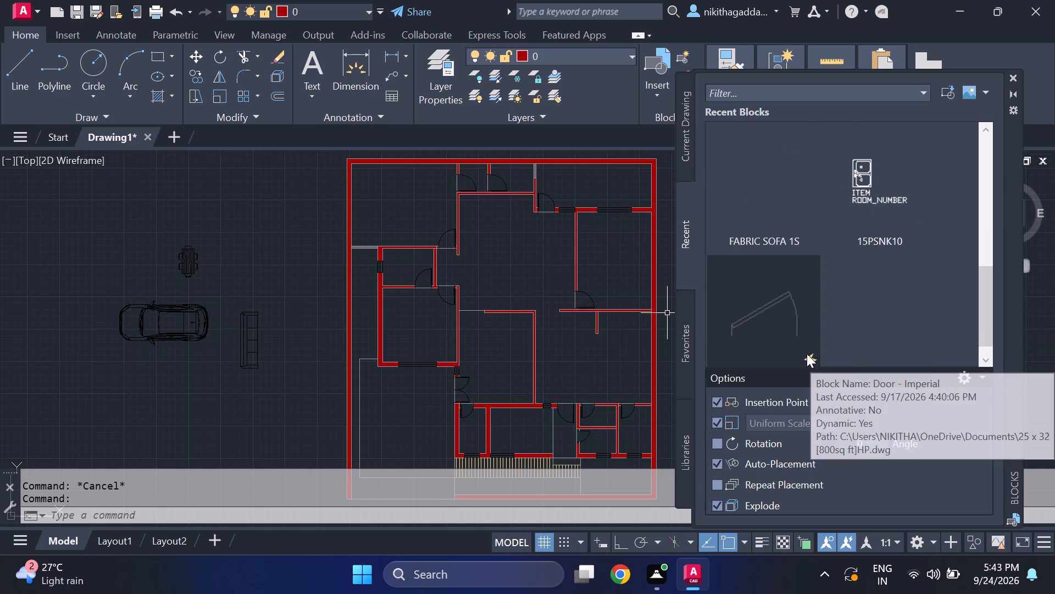
scroll(797, 337, "down", 3)
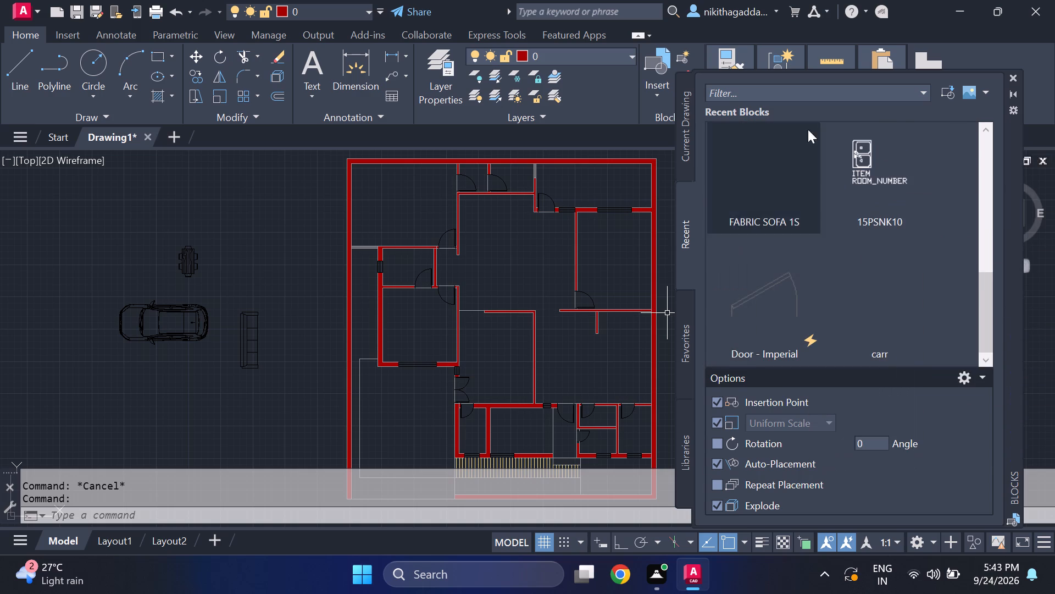
left_click(1009, 76)
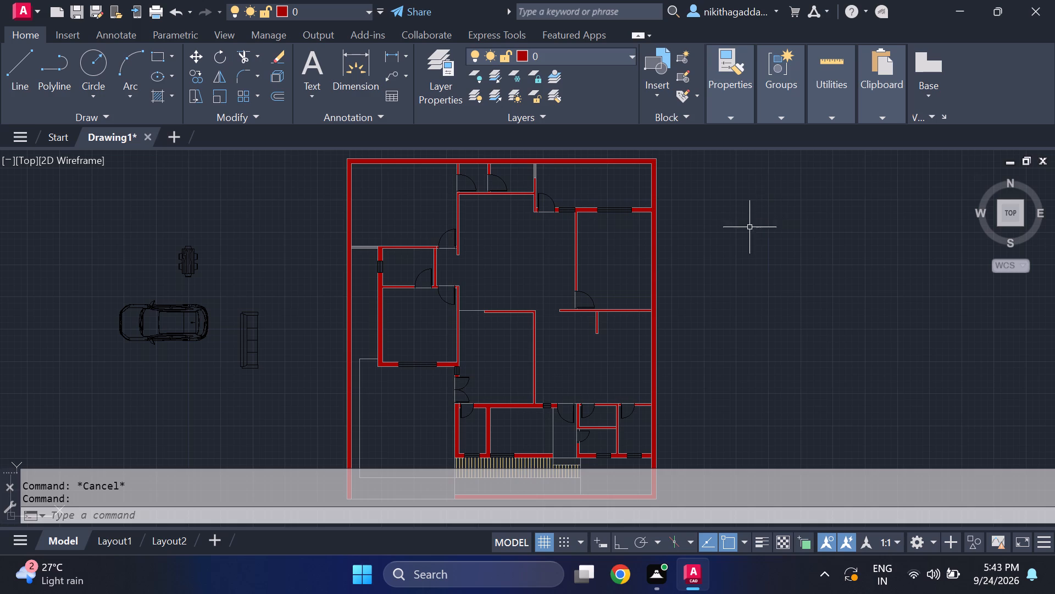
Open the existing drawing 35'X50'-GP from Documents and switch to its model space.
scroll(742, 239, "down", 1)
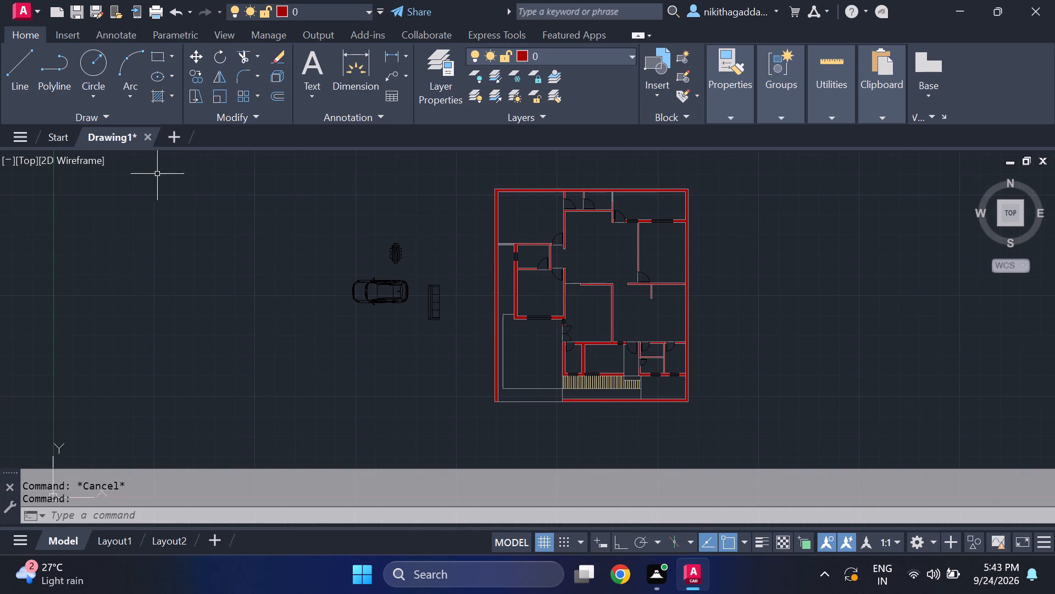
left_click(13, 136)
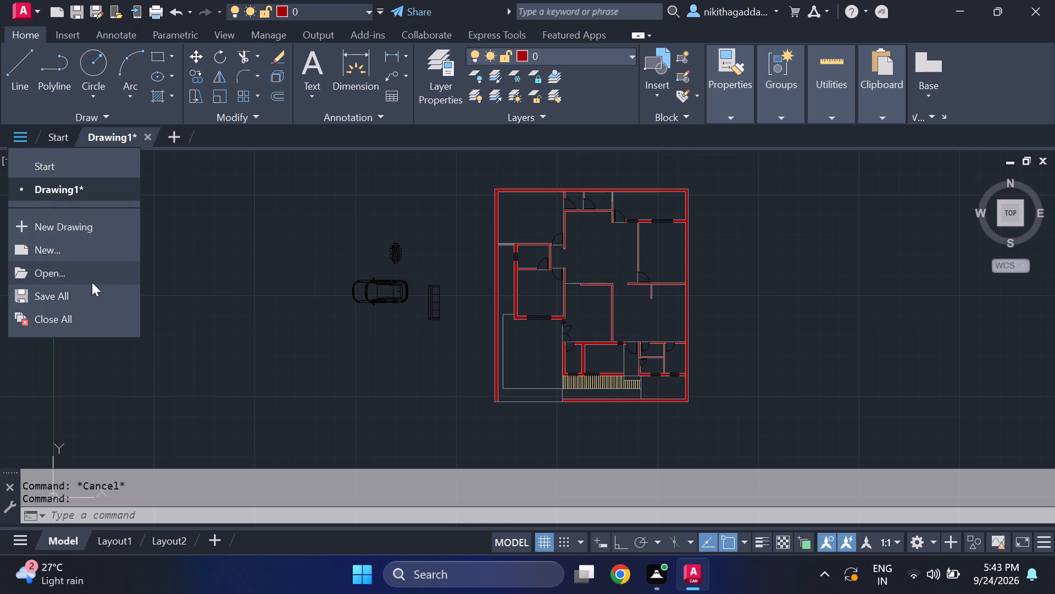
left_click(92, 282)
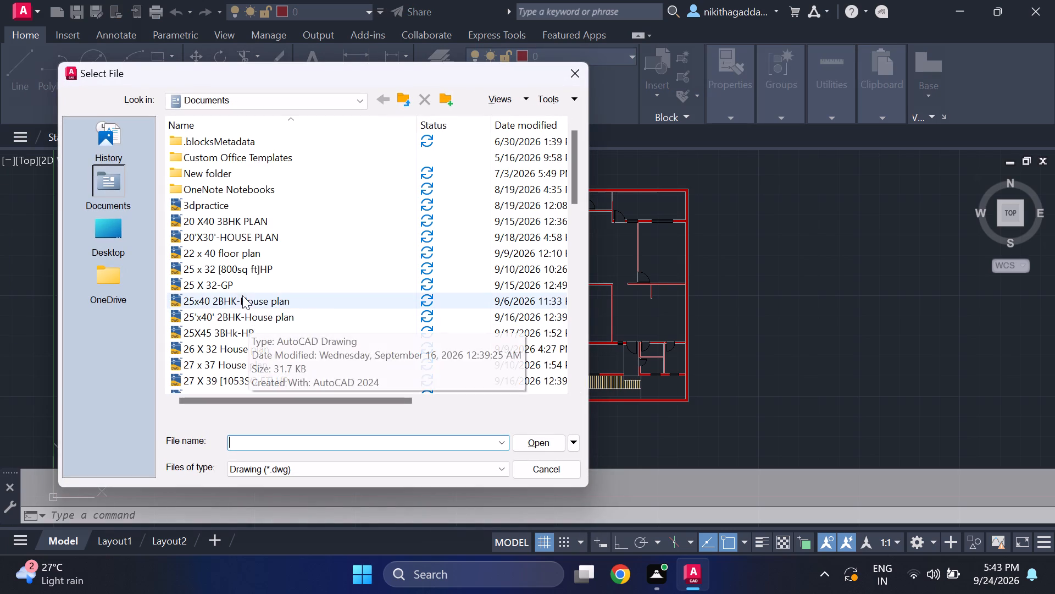
scroll(238, 283, "down", 1)
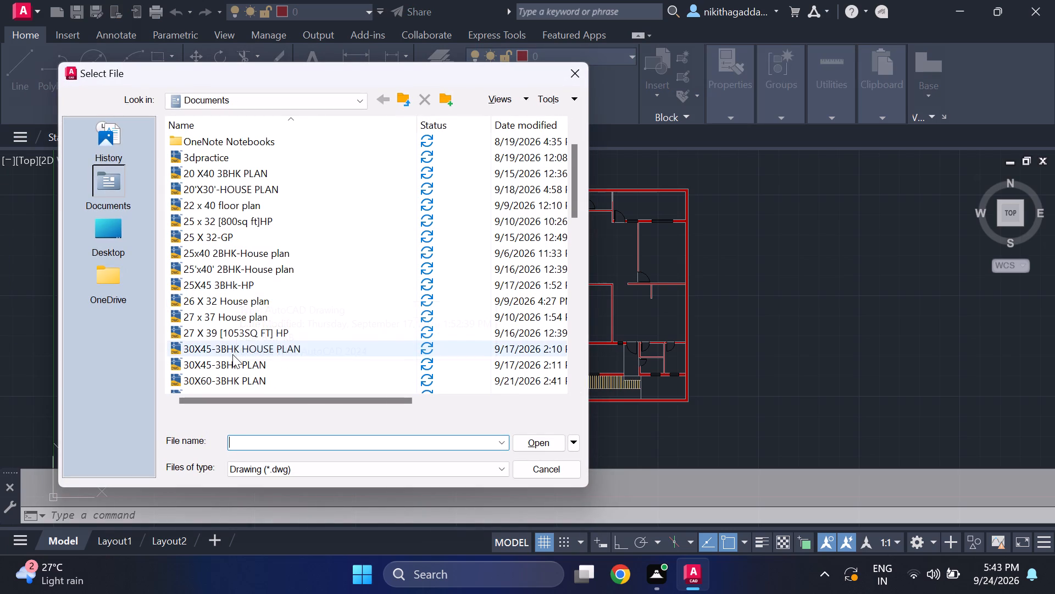
scroll(225, 356, "down", 2)
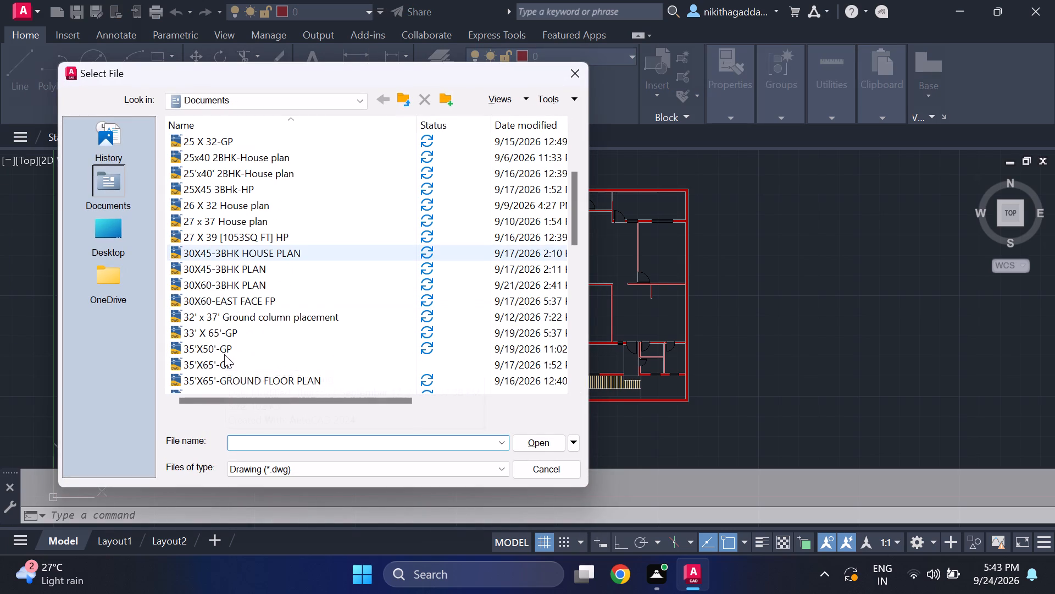
left_click(224, 345)
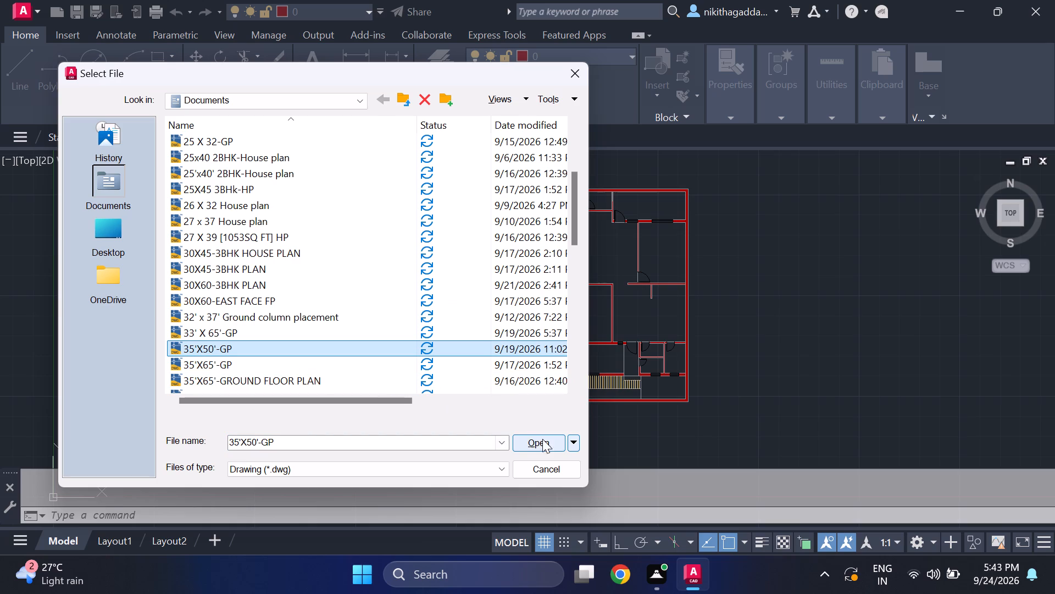
left_click(548, 439)
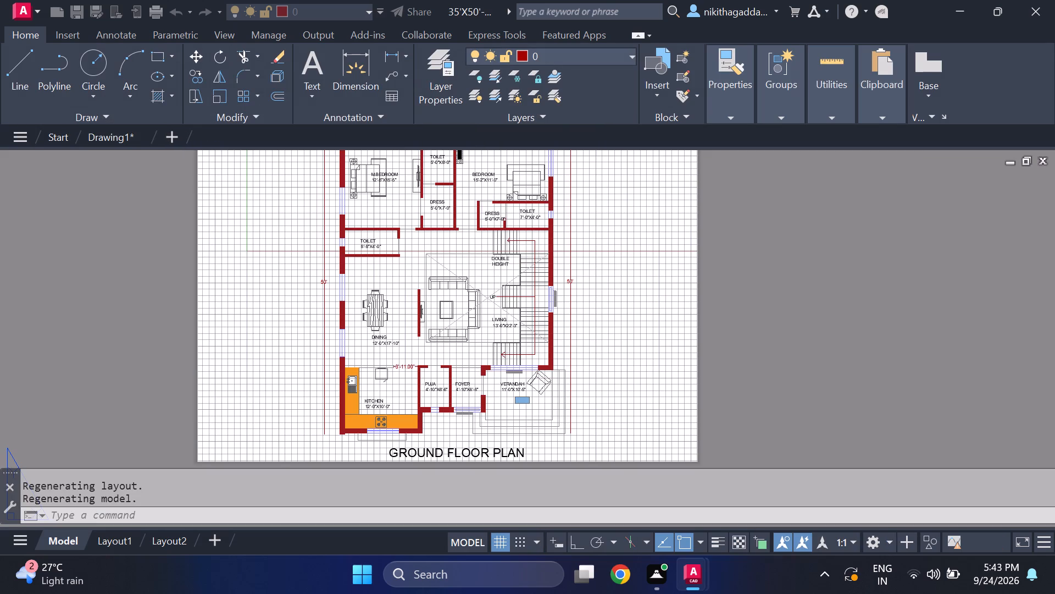
left_click_drag(172, 304, 174, 279)
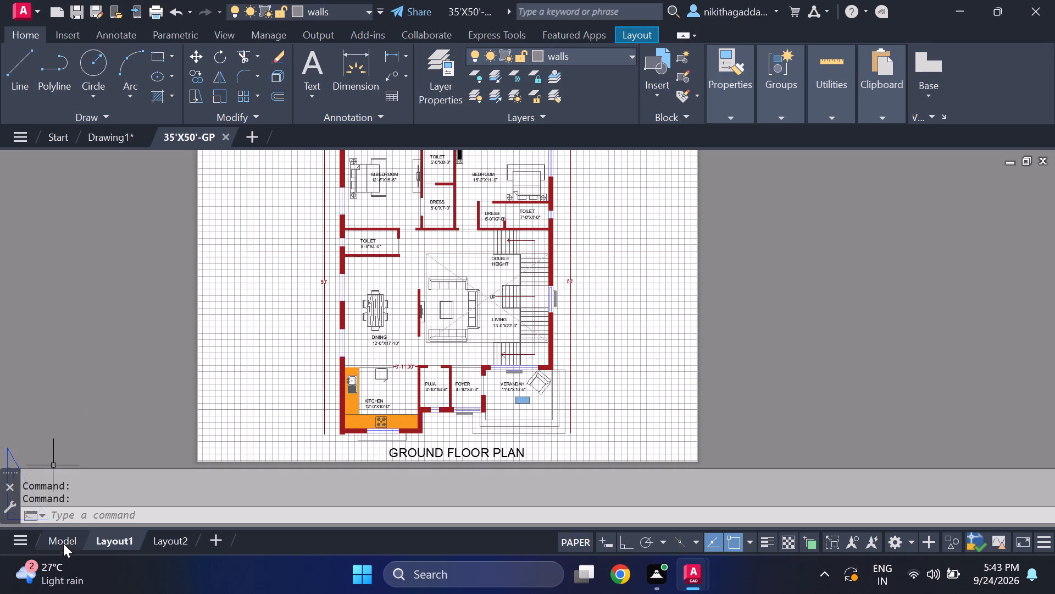
left_click(62, 542)
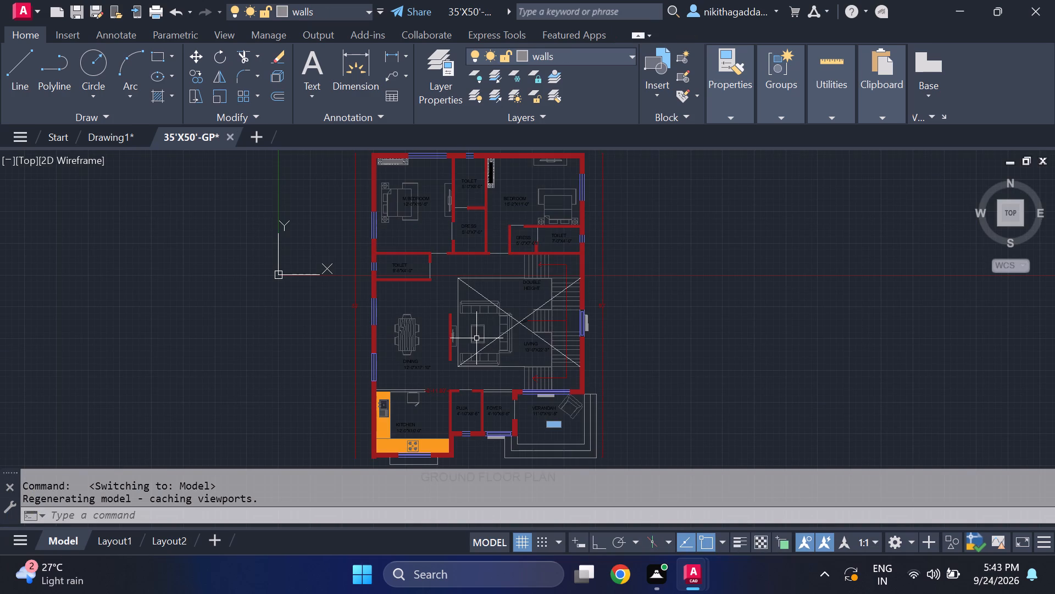
Select the kitchen sink and the four-burner stove on the kitchen counters of the ground floor plan.
scroll(461, 309, "up", 1)
middle_click_drag(461, 375, 460, 285)
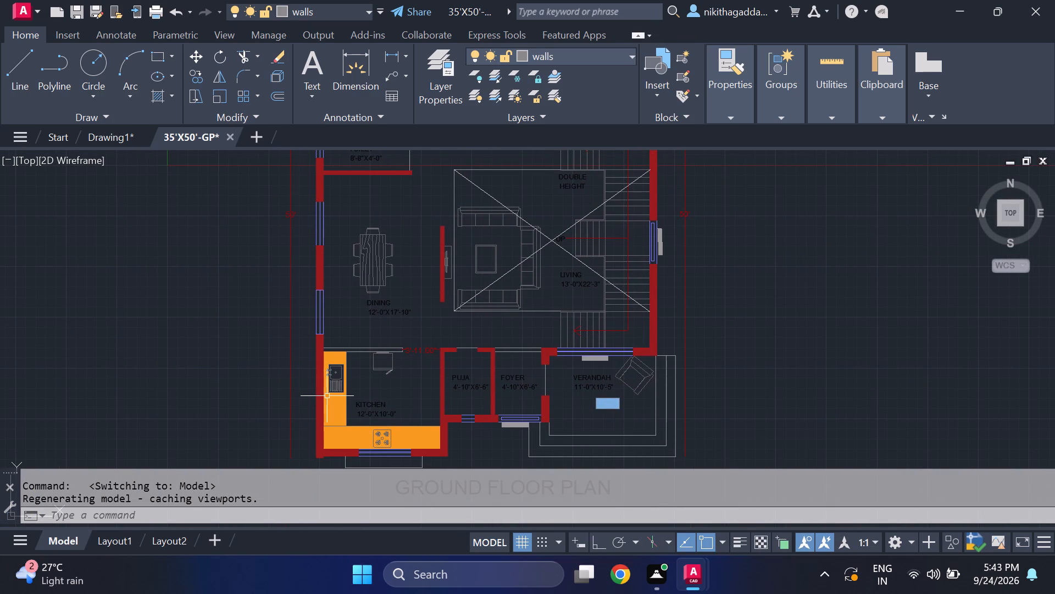
scroll(323, 380, "up", 4)
left_click(384, 362)
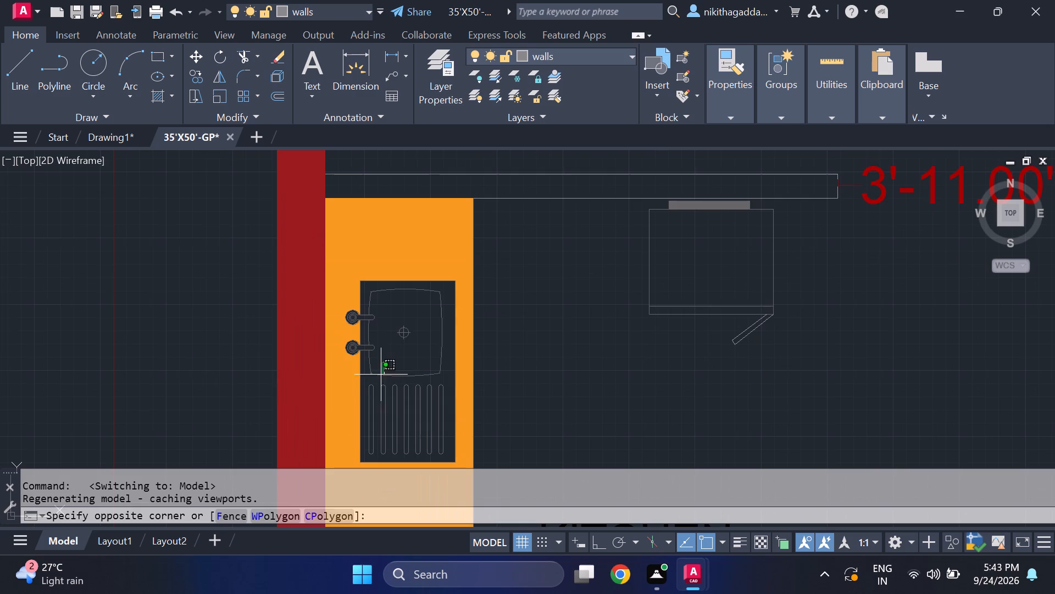
left_click(380, 399)
scroll(451, 417, "down", 3)
middle_click_drag(529, 414, 491, 293)
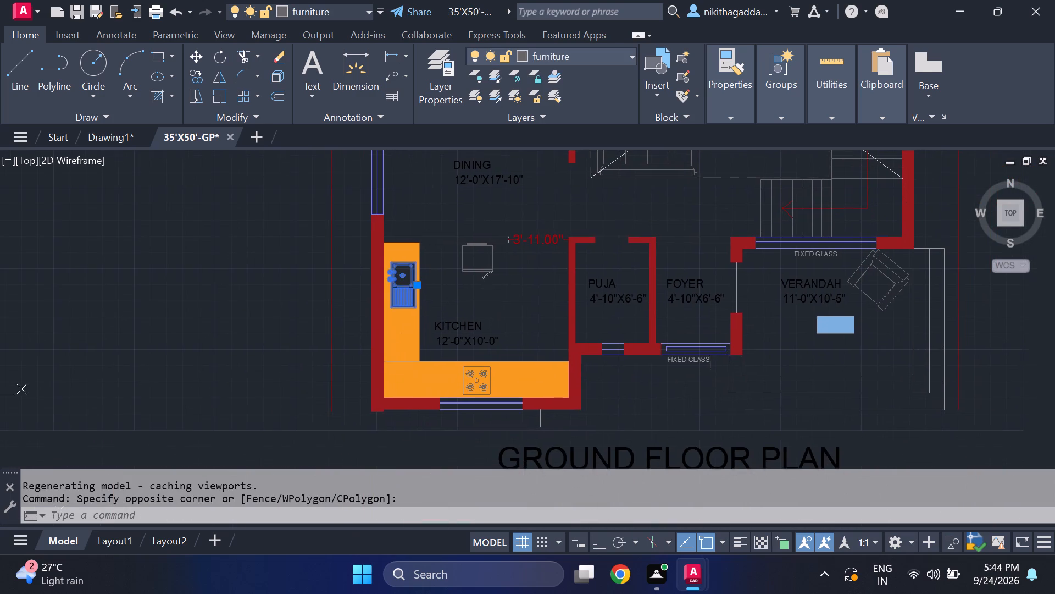
scroll(468, 387, "up", 2)
left_click(477, 364)
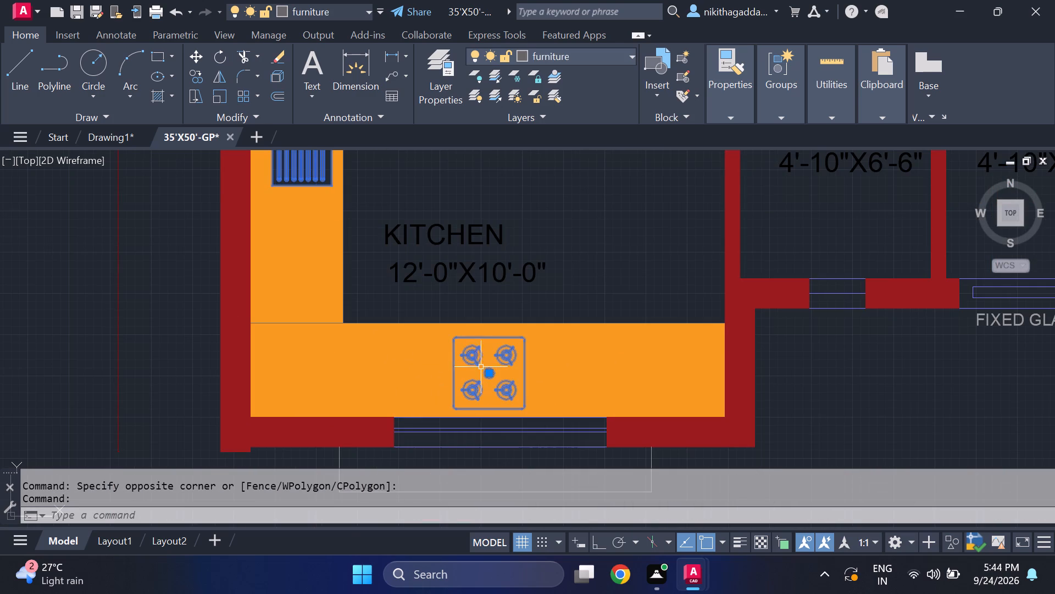
Add the north sofa and the adjoining east sofa of the living room to the selection.
scroll(489, 376, "down", 3)
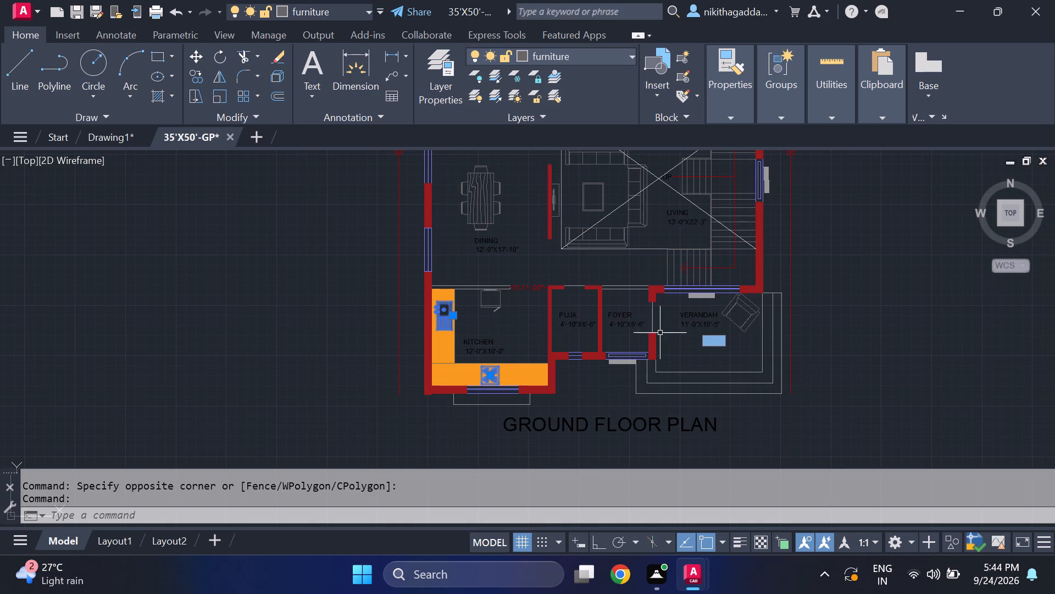
middle_click_drag(606, 239, 603, 343)
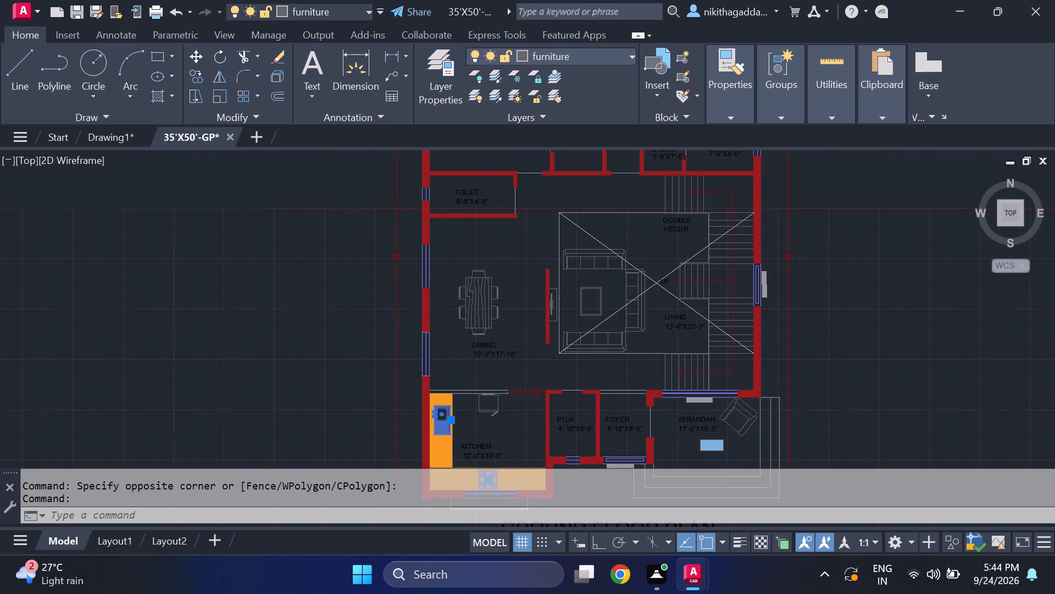
scroll(615, 256, "up", 3)
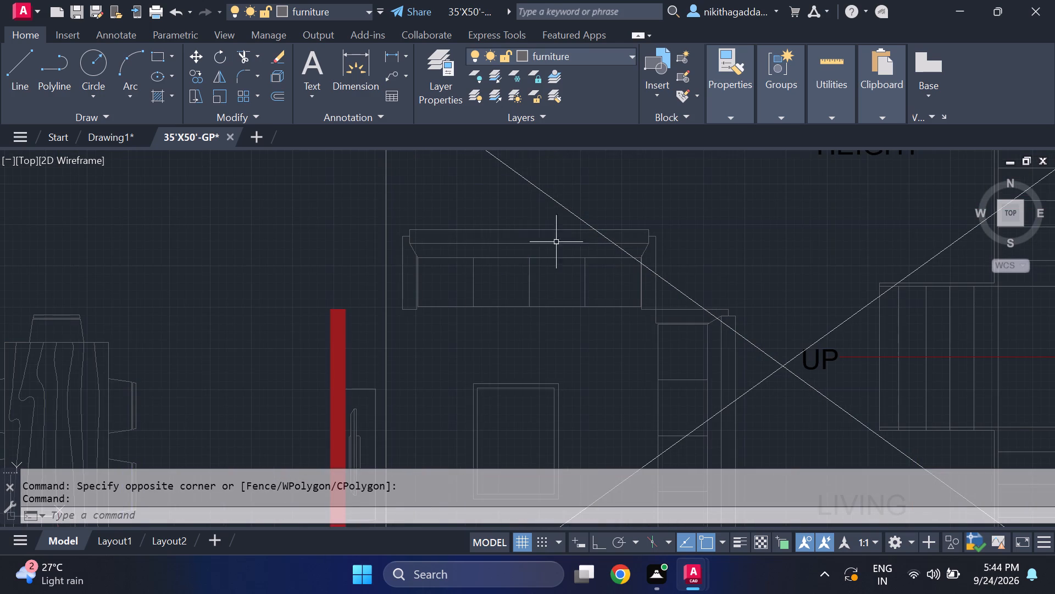
left_click(542, 217)
left_click(484, 309)
left_click_drag(741, 343, 722, 351)
left_click(644, 373)
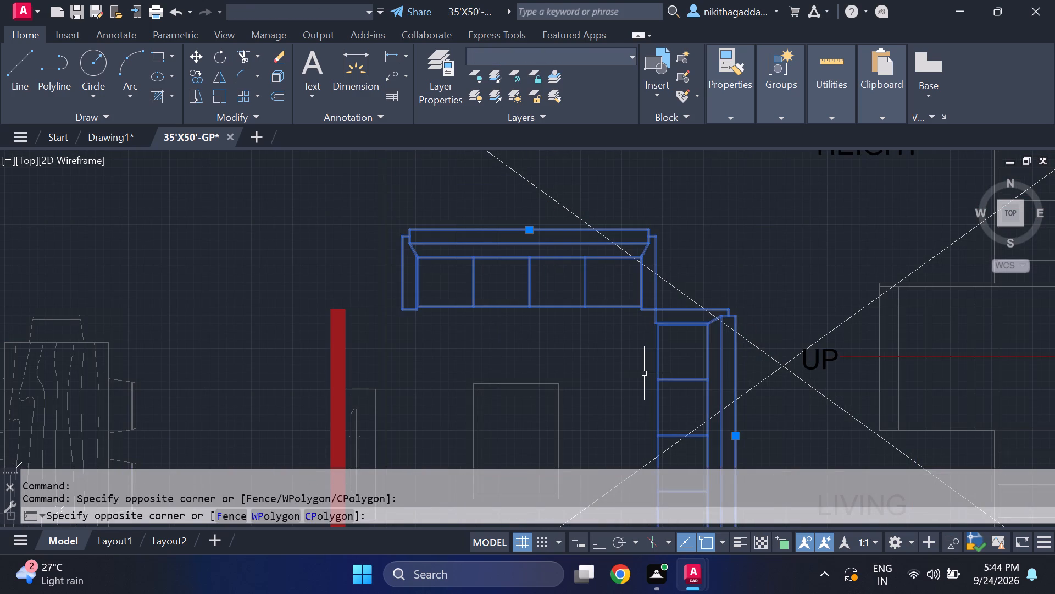
scroll(644, 373, "down", 2)
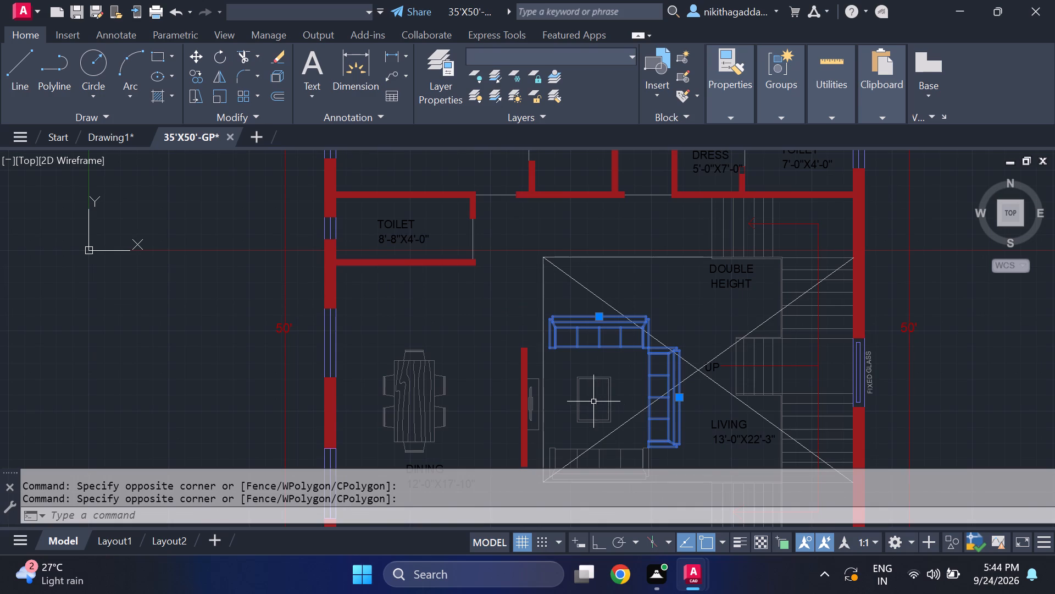
Add the bed set with its side tables in the M.BEDROOM to the selection.
middle_click_drag(593, 402, 571, 375)
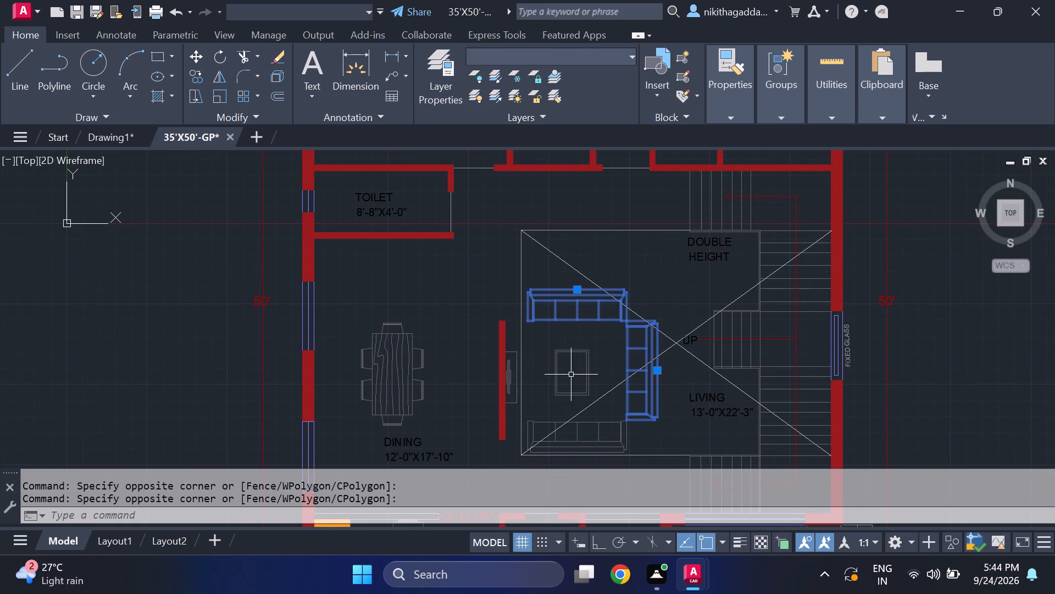
scroll(633, 380, "down", 2)
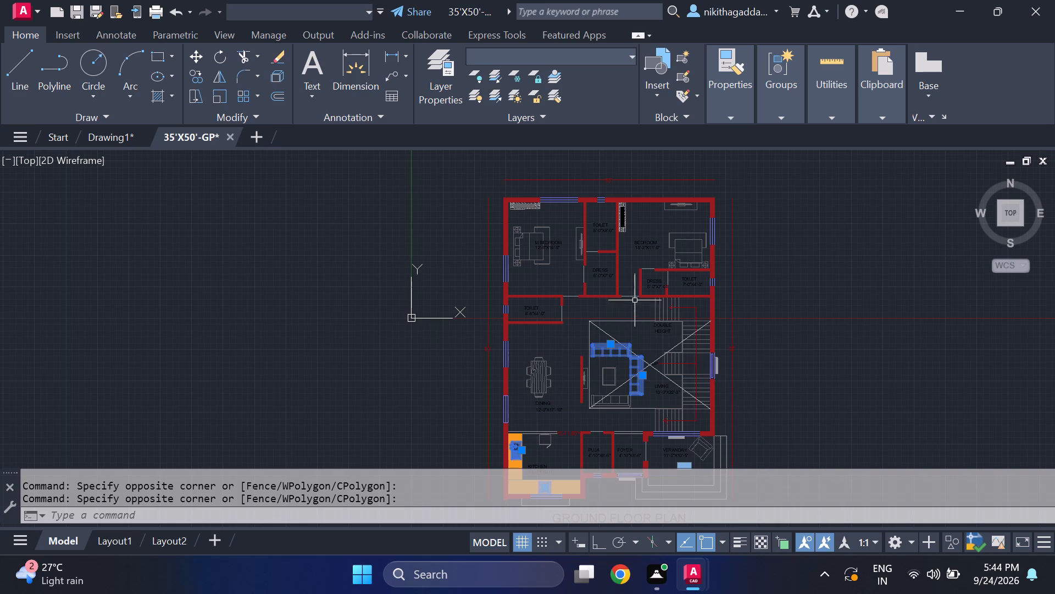
middle_click_drag(626, 274, 643, 337)
scroll(549, 320, "up", 1)
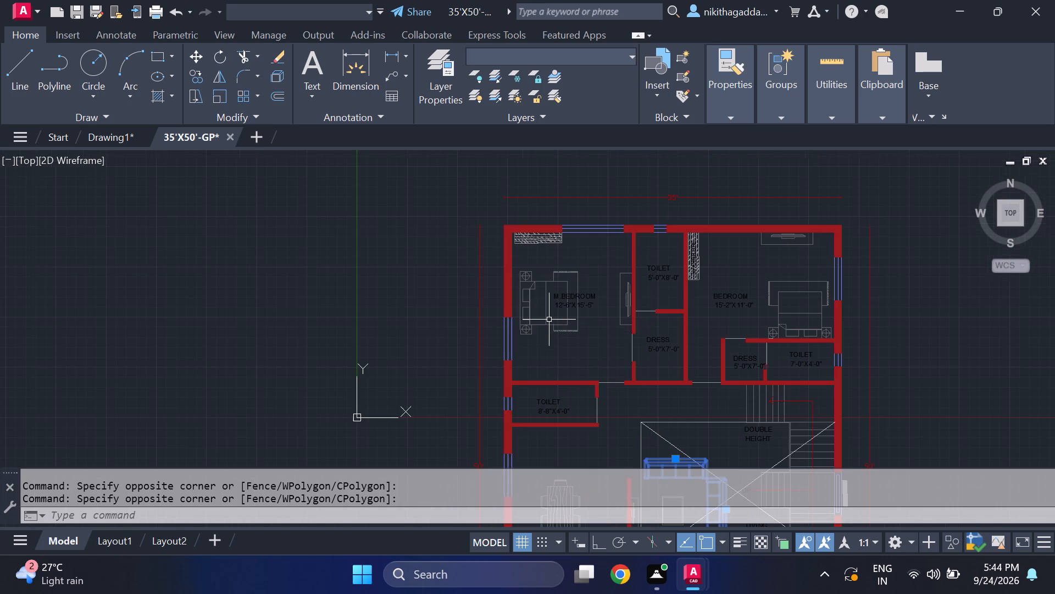
scroll(549, 237, "up", 3)
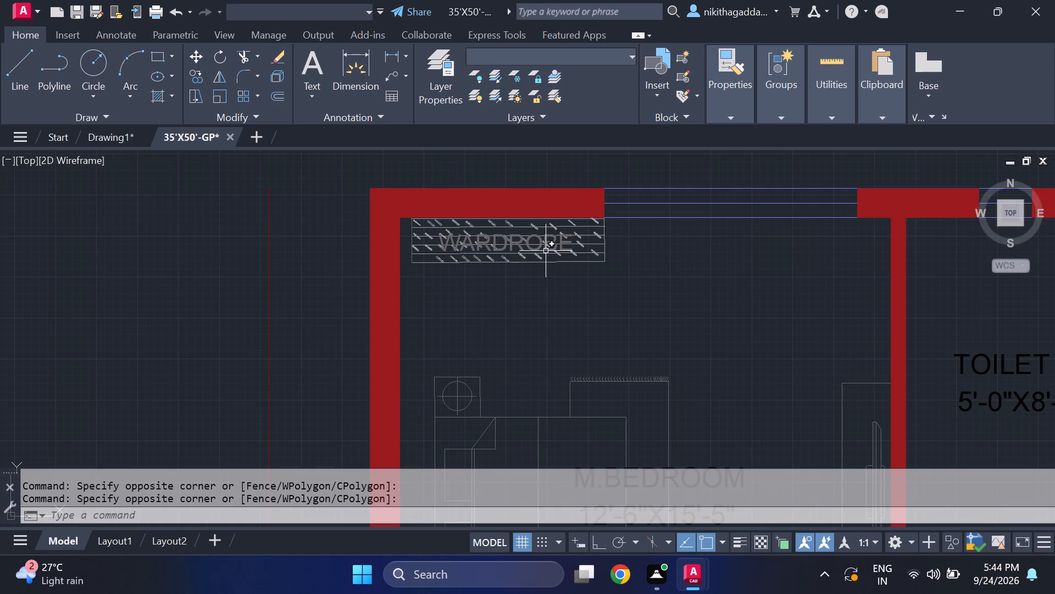
scroll(589, 356, "down", 2)
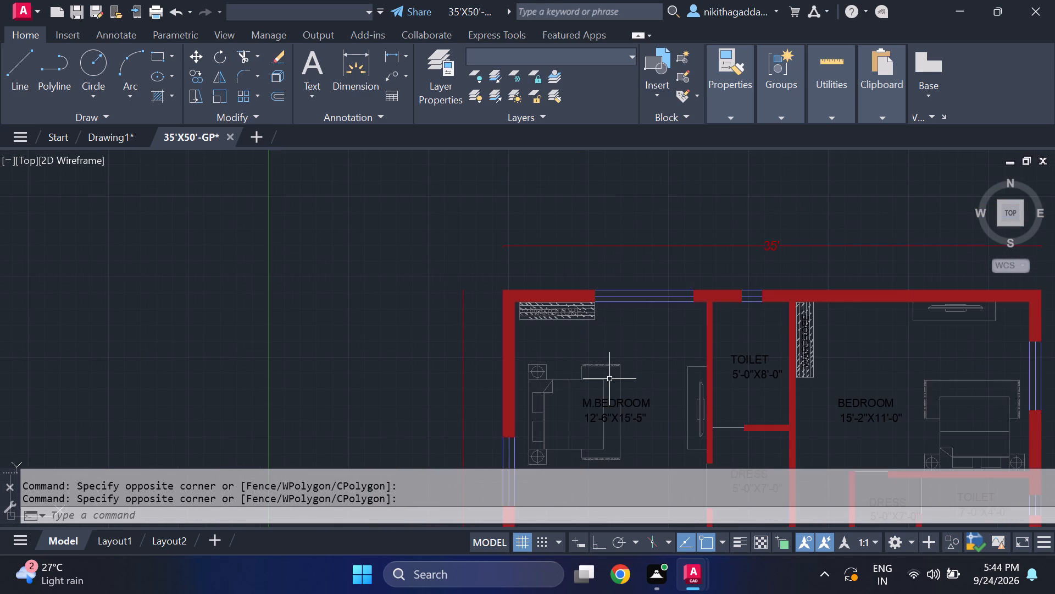
middle_click_drag(590, 367, 554, 305)
left_click(599, 281)
left_click(552, 314)
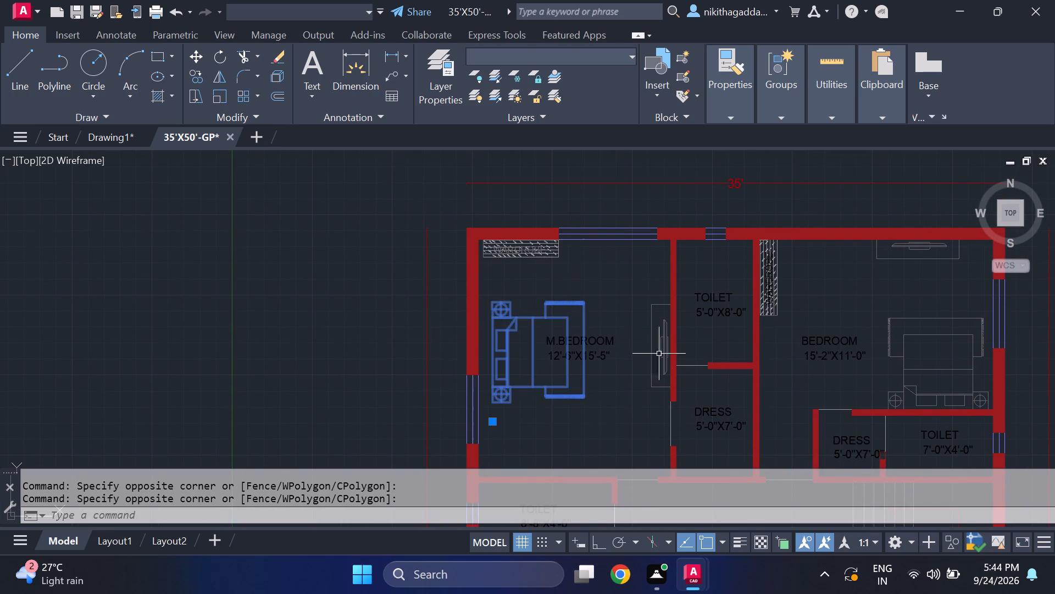
Add the bed set and the TV unit on the north wall of the 15'-2"X11'-0" BEDROOM to the selection.
scroll(665, 356, "down", 2)
scroll(773, 346, "up", 2)
left_click(796, 322)
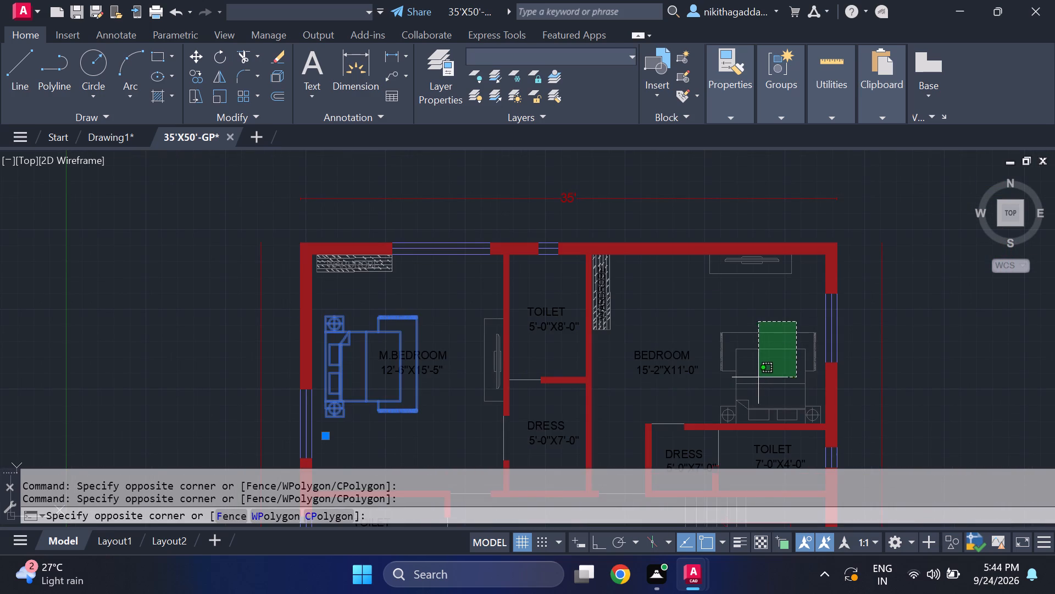
left_click(759, 372)
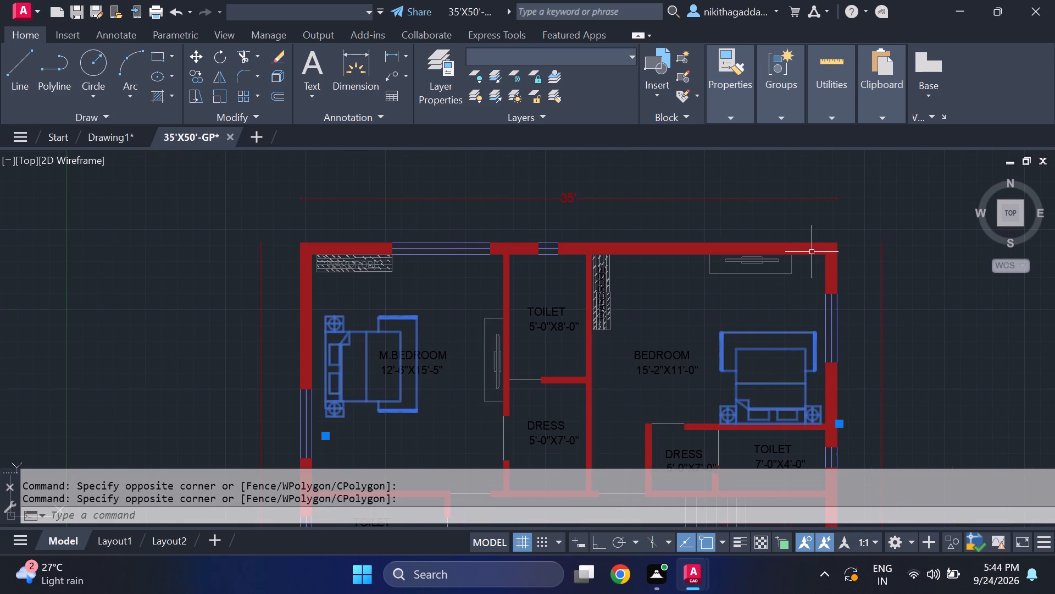
scroll(801, 267, "up", 2)
left_click(803, 257)
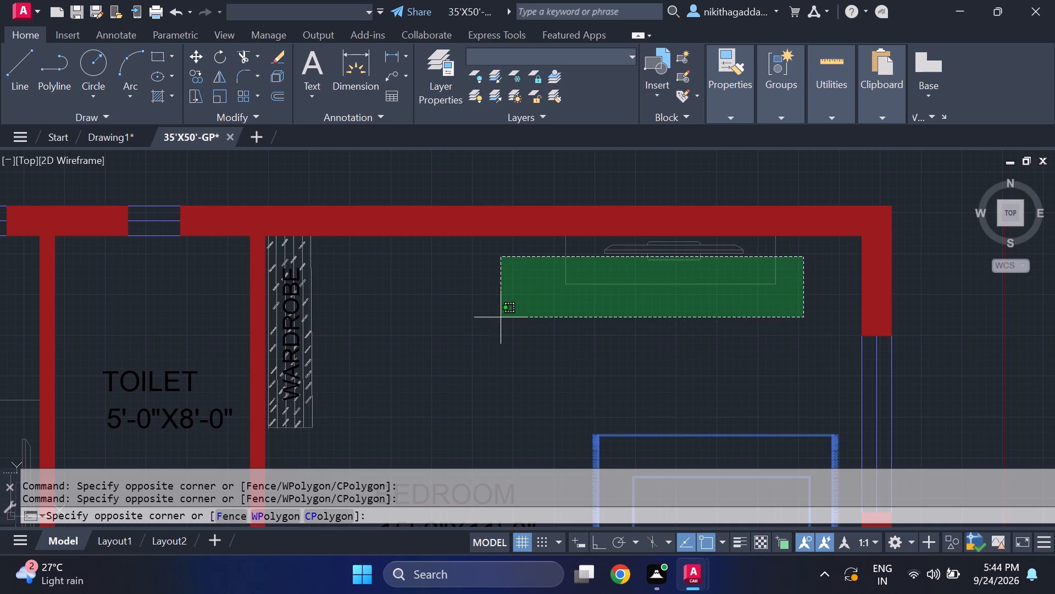
left_click(503, 304)
Add the rectangular centre table between the living room sofas to the selection.
scroll(643, 304, "down", 2)
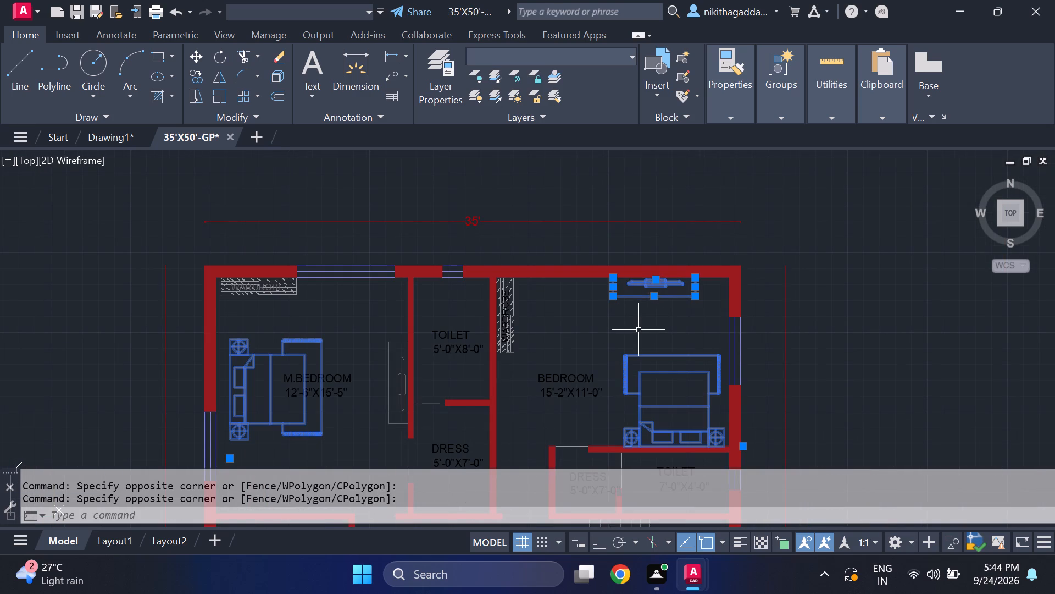
middle_click_drag(638, 330, 637, 231)
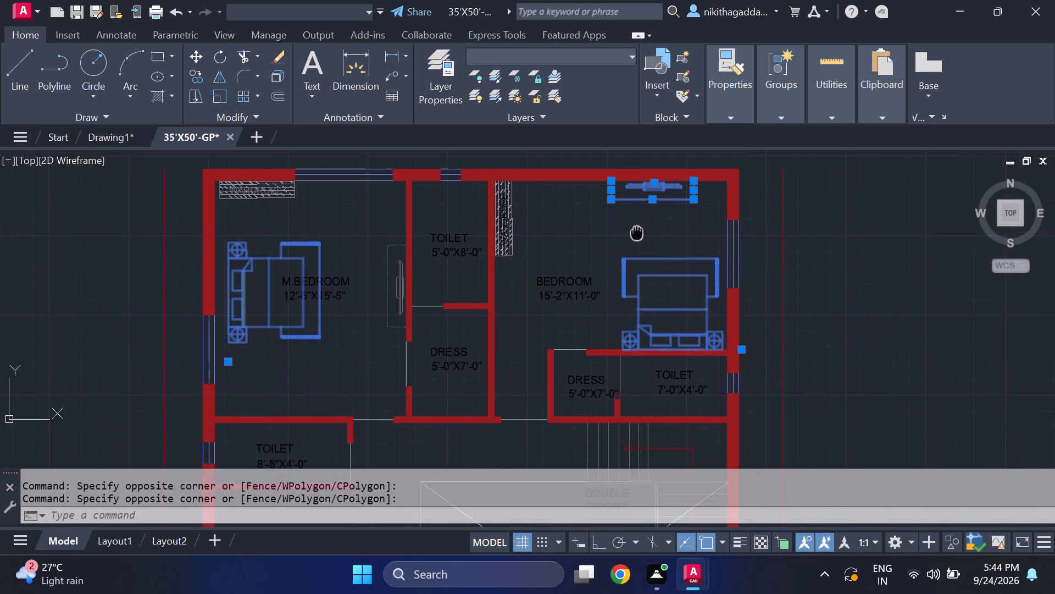
middle_click_drag(637, 231, 642, 212)
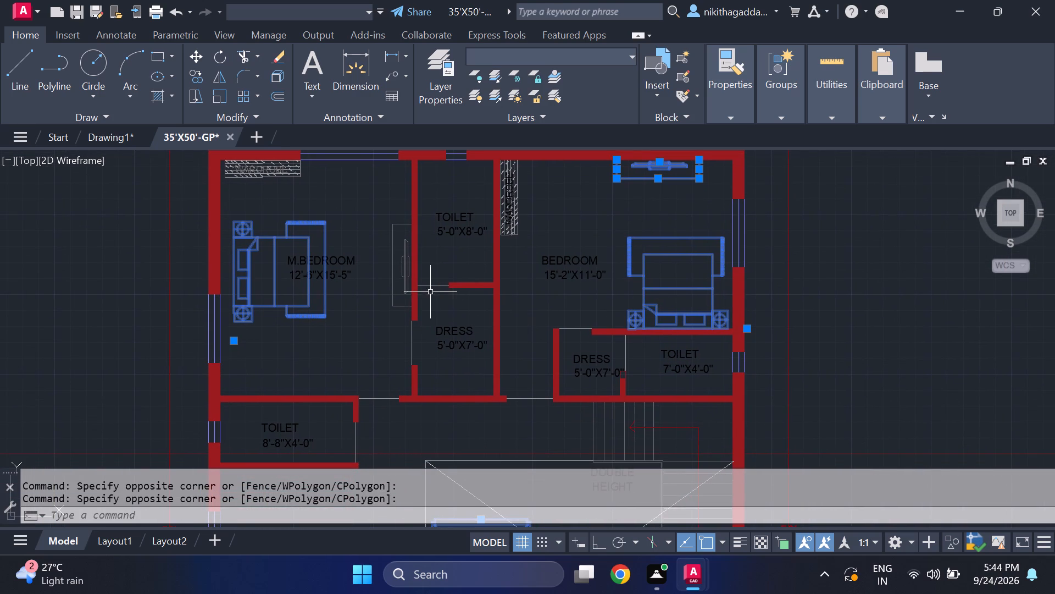
middle_click_drag(578, 293, 631, 191)
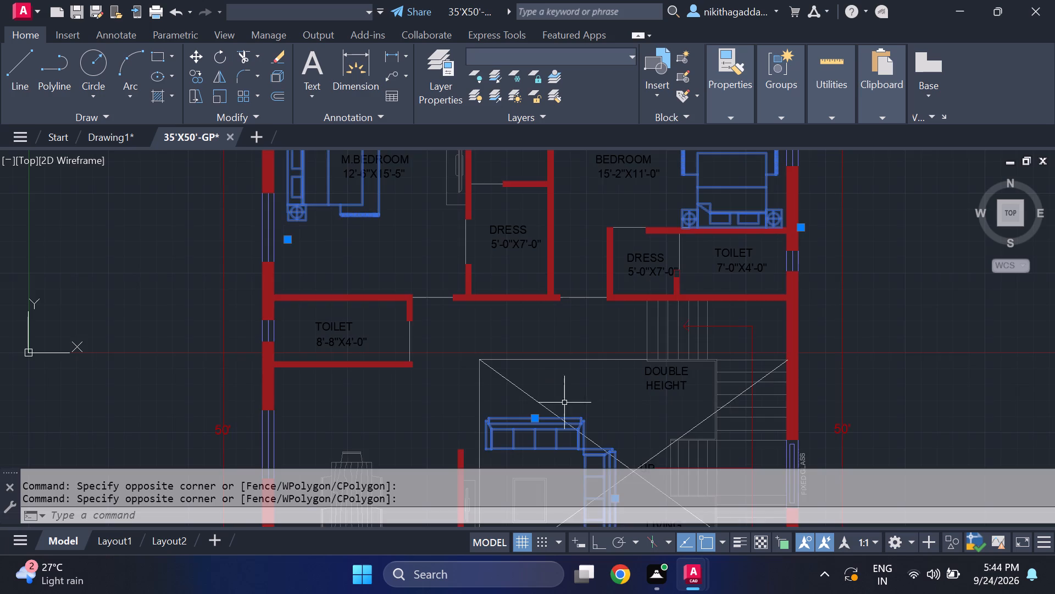
middle_click_drag(573, 389, 552, 251)
left_click(527, 340)
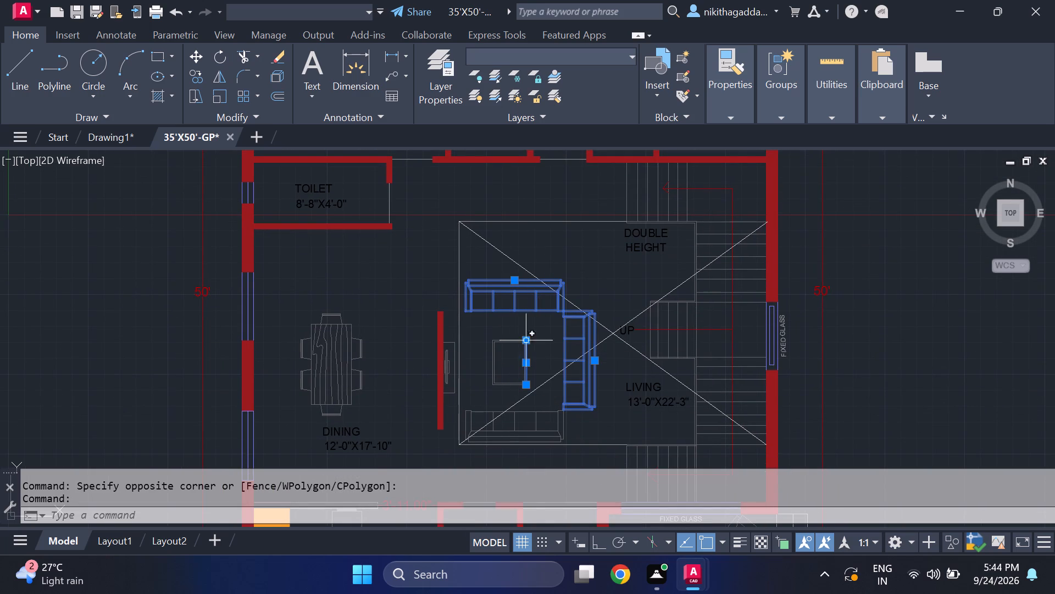
left_click(531, 326)
left_click(490, 394)
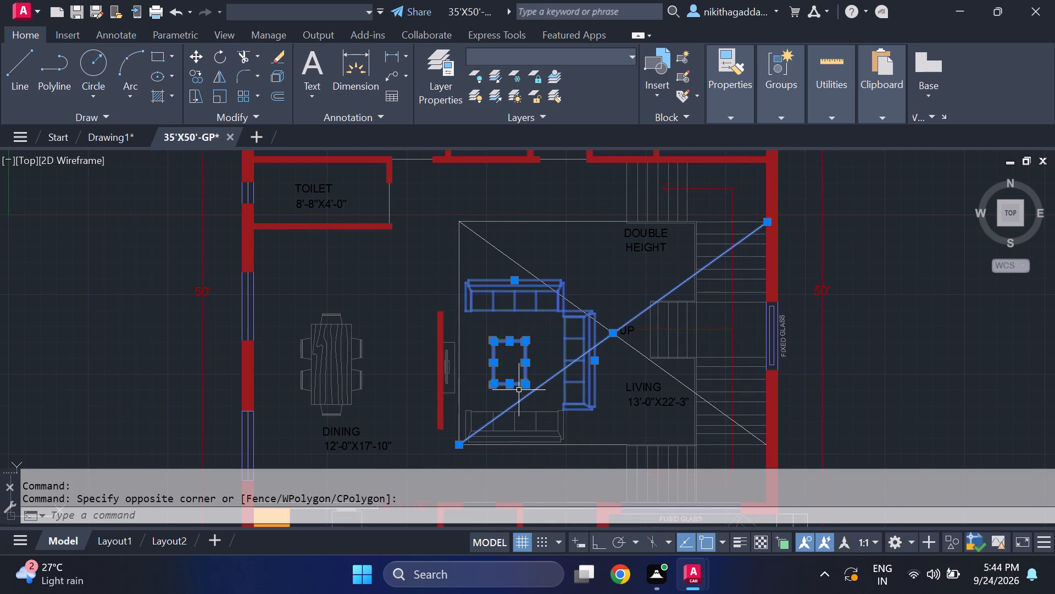
Copy the selected furniture and paste it into Drawing1 in the empty space west of the car and dining set.
scroll(630, 413, "down", 2)
middle_click_drag(618, 387, 580, 307)
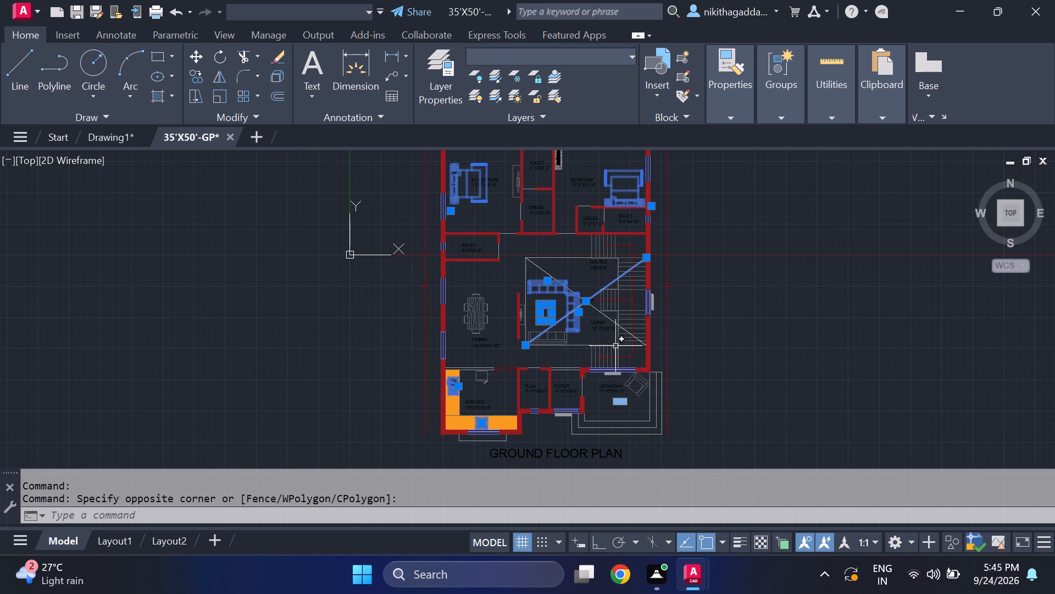
middle_click_drag(589, 360, 599, 409)
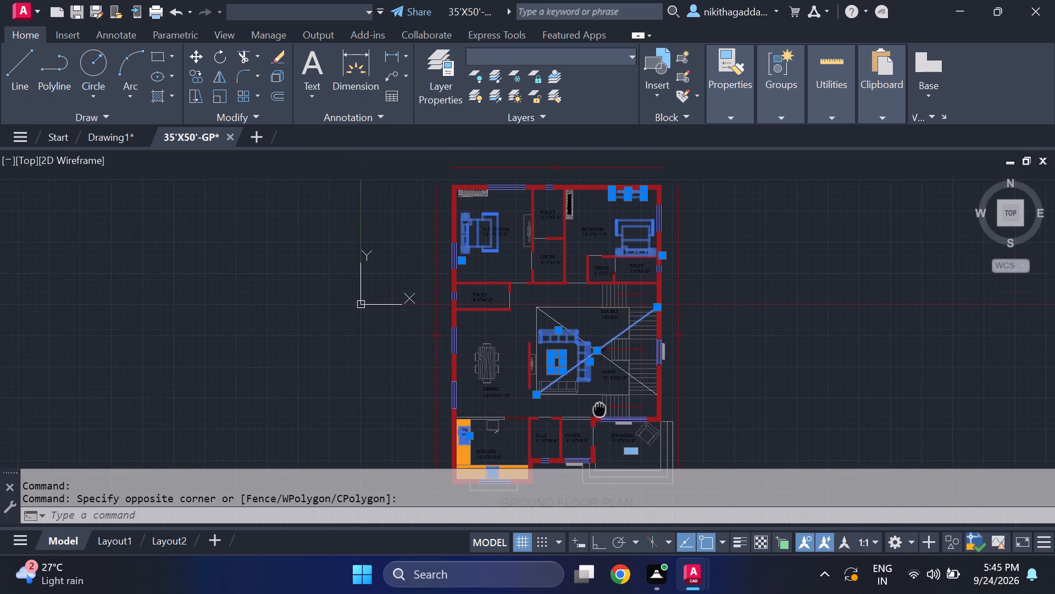
middle_click_drag(599, 409, 598, 409)
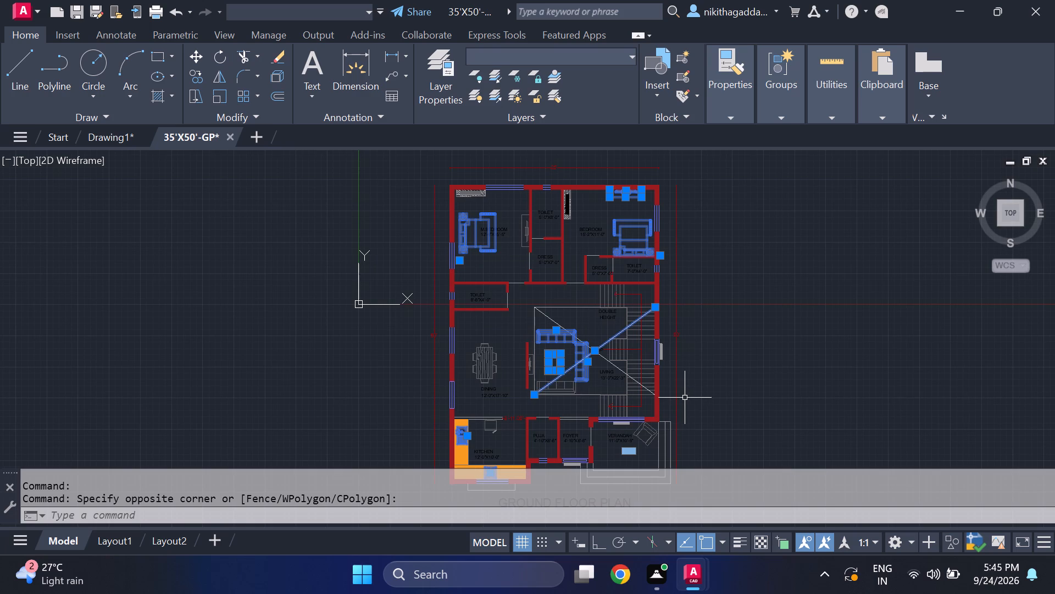
key("ctrl+c")
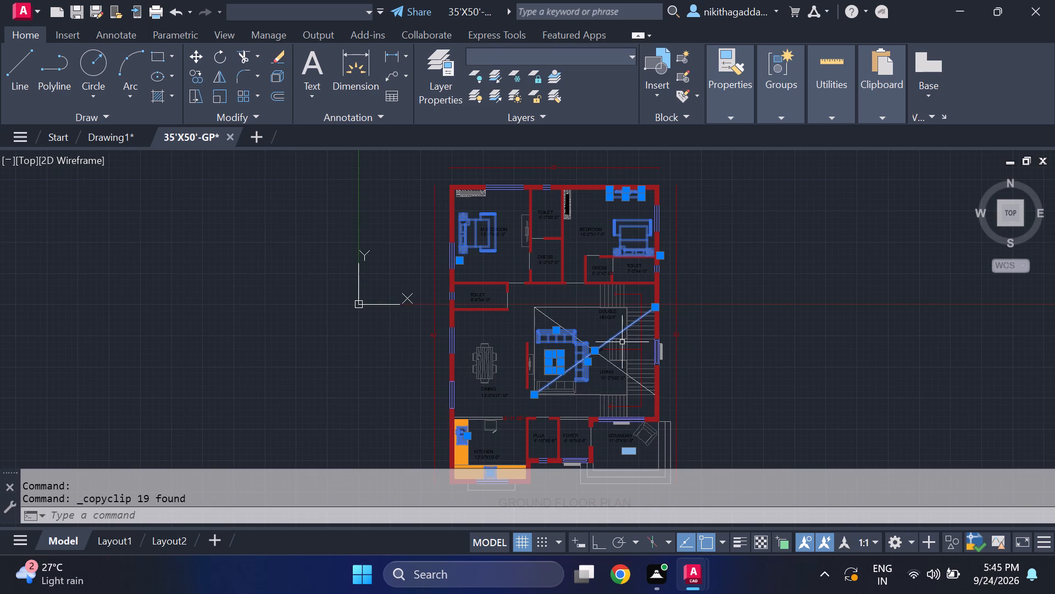
left_click(107, 141)
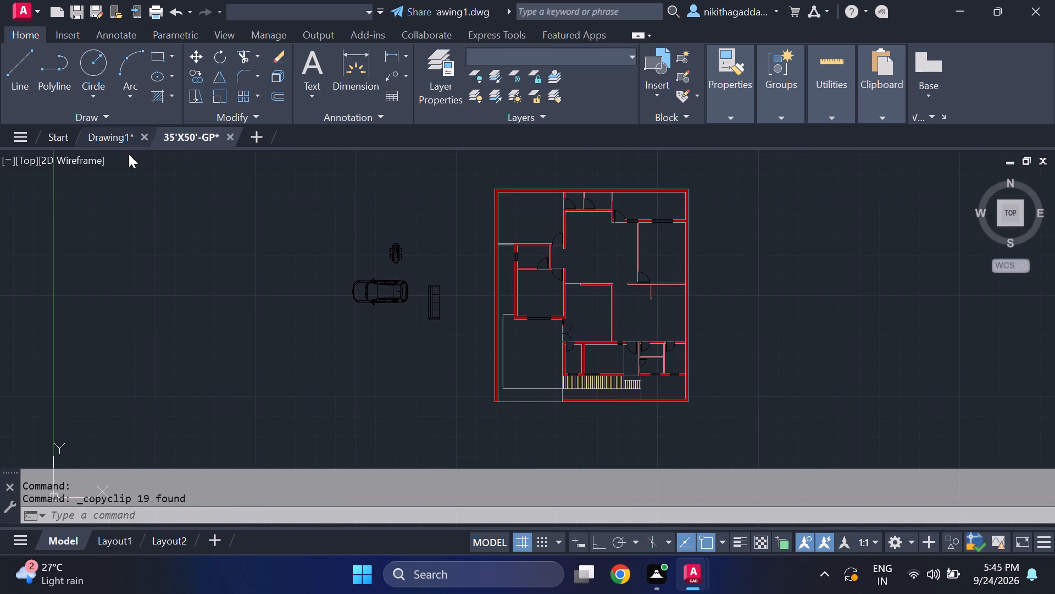
key("ctrl+v")
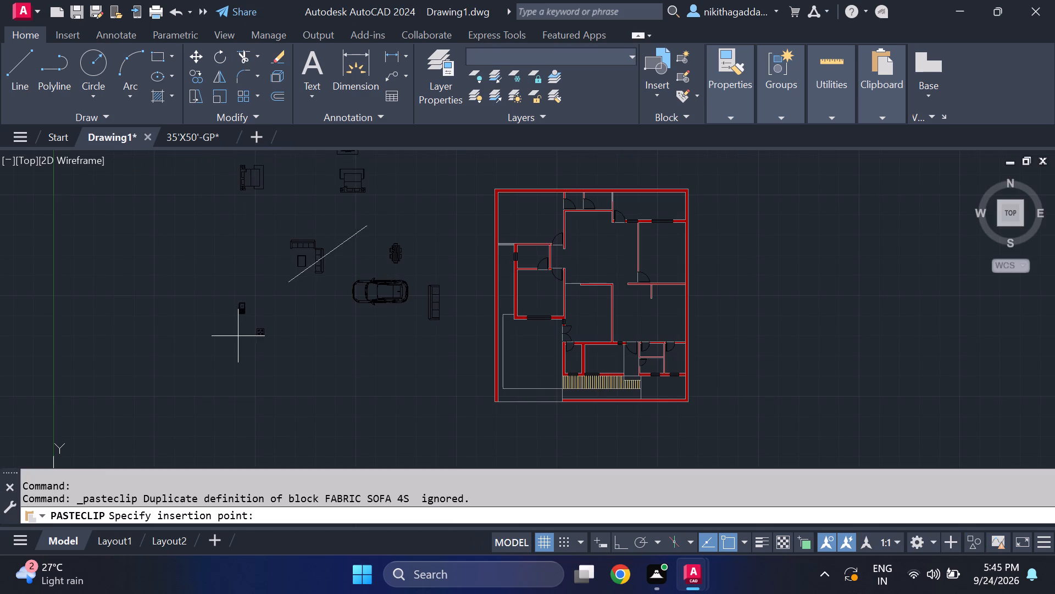
left_click(171, 393)
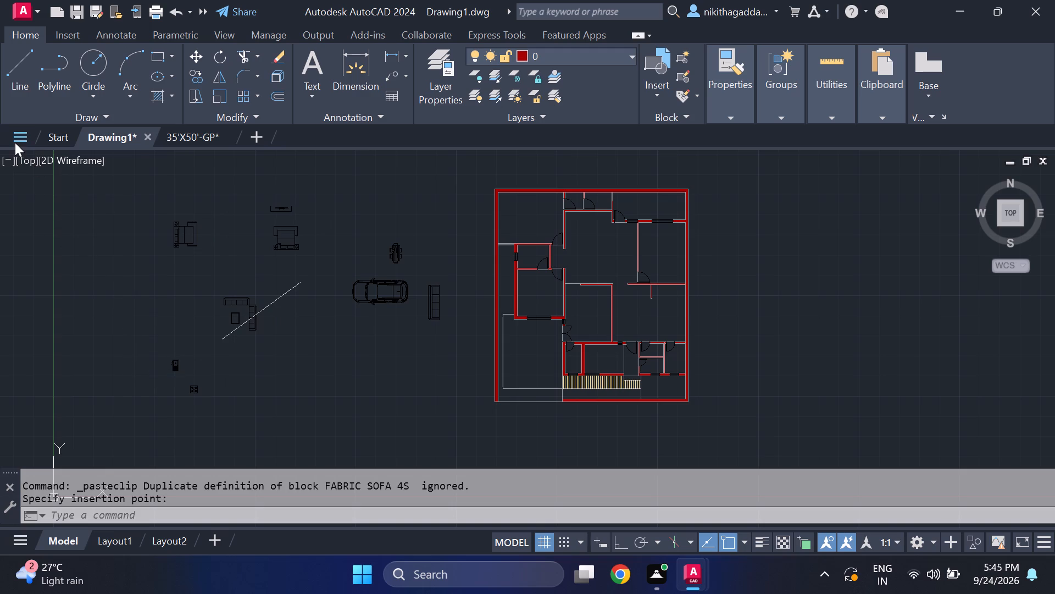
Find and open the drawing GROUND FLOOR& FIRST FLOOR PLAN from the Documents folder.
left_click(15, 142)
left_click(58, 295)
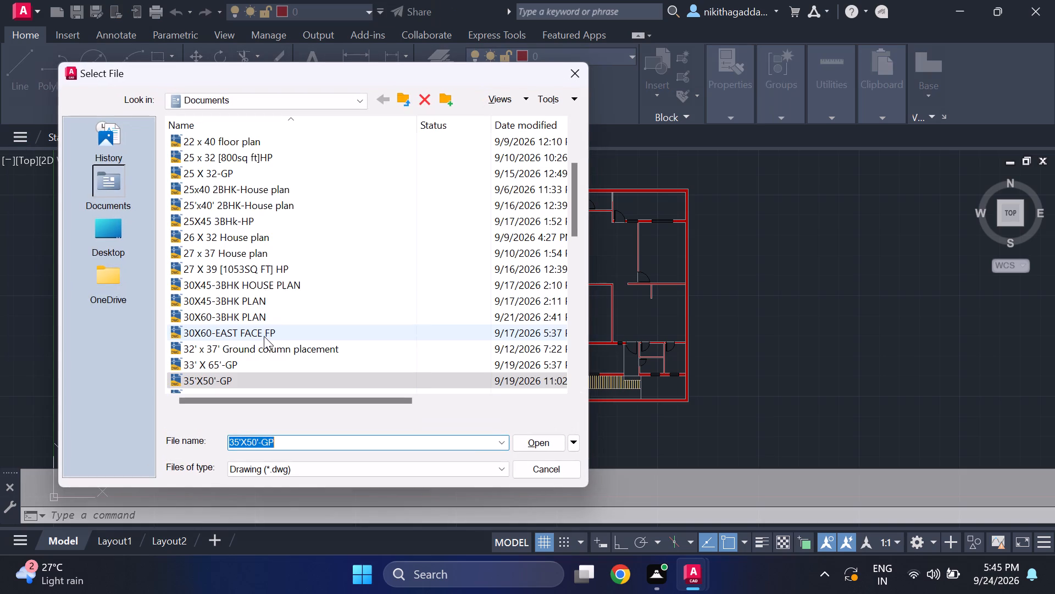
scroll(238, 291, "up", 4)
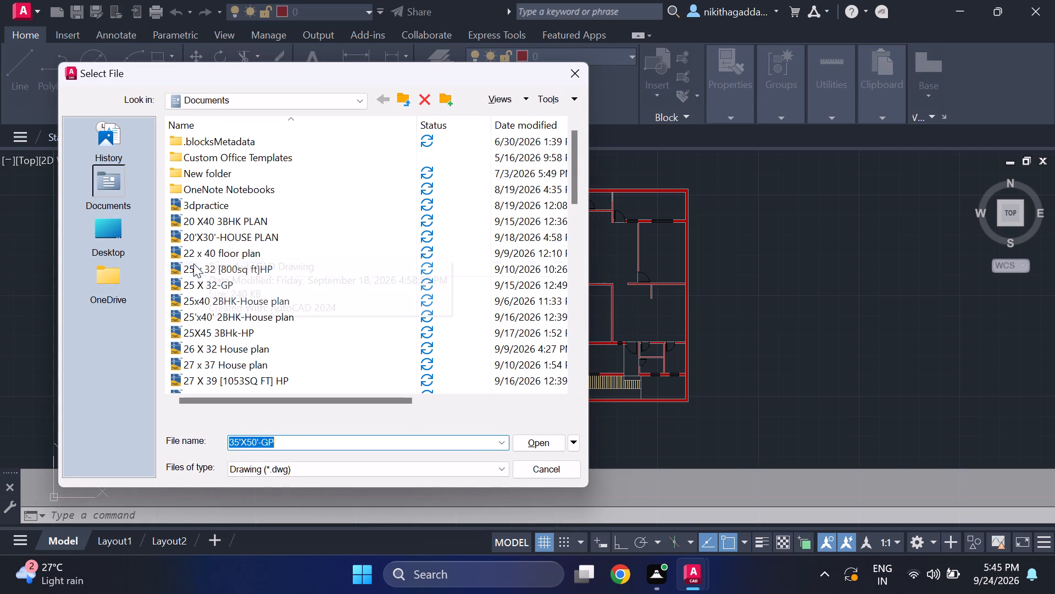
scroll(227, 281, "down", 3)
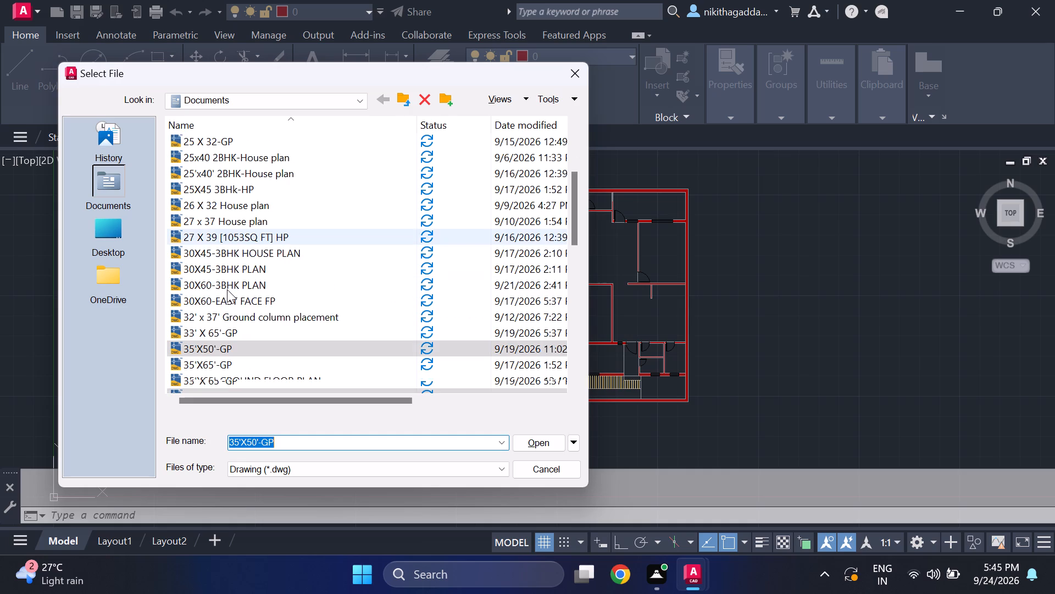
scroll(247, 316, "down", 2)
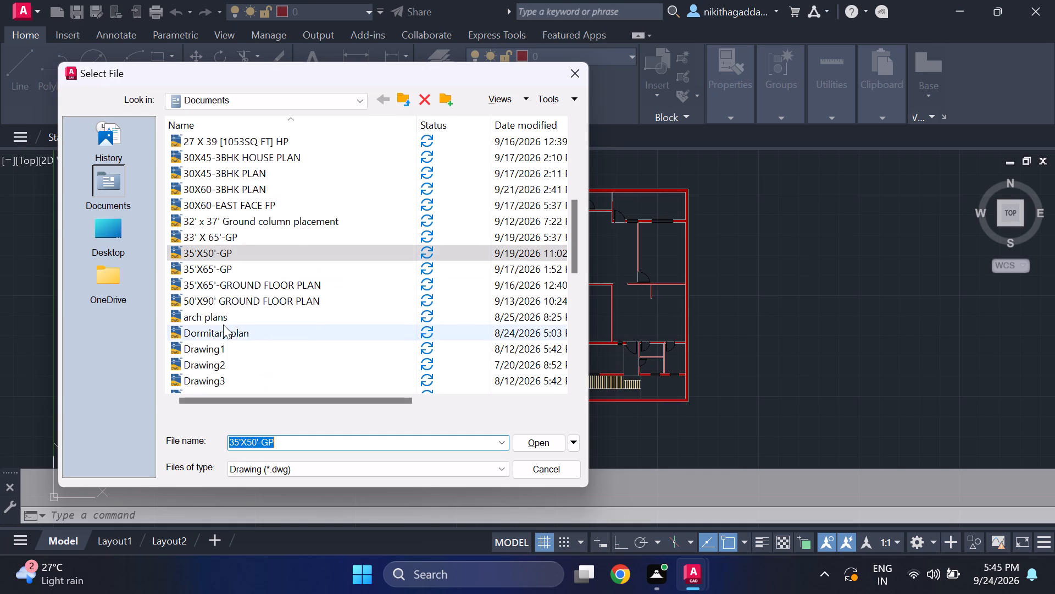
scroll(223, 324, "down", 3)
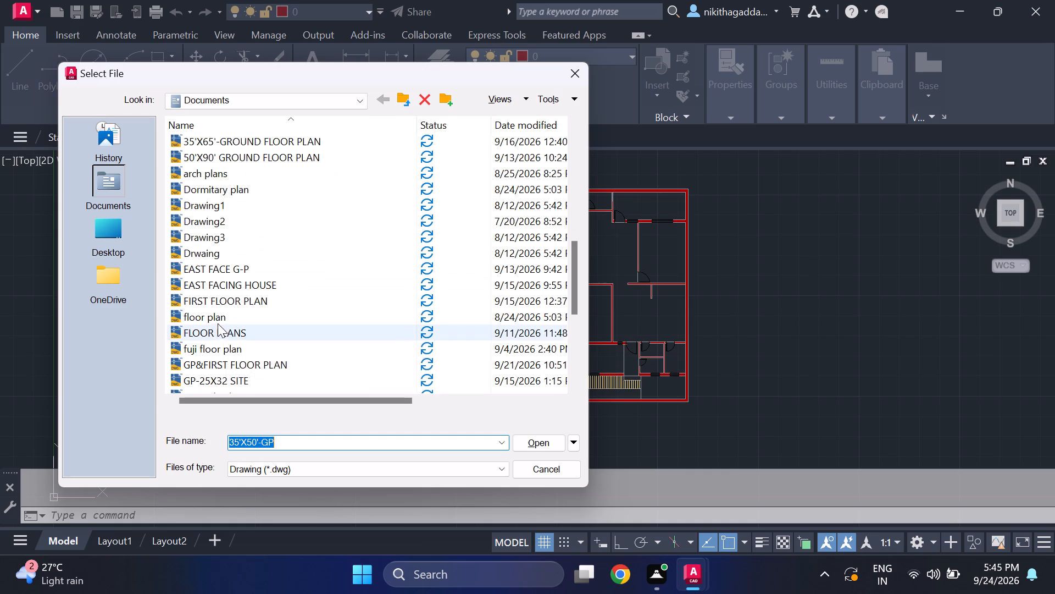
scroll(248, 265, "up", 8)
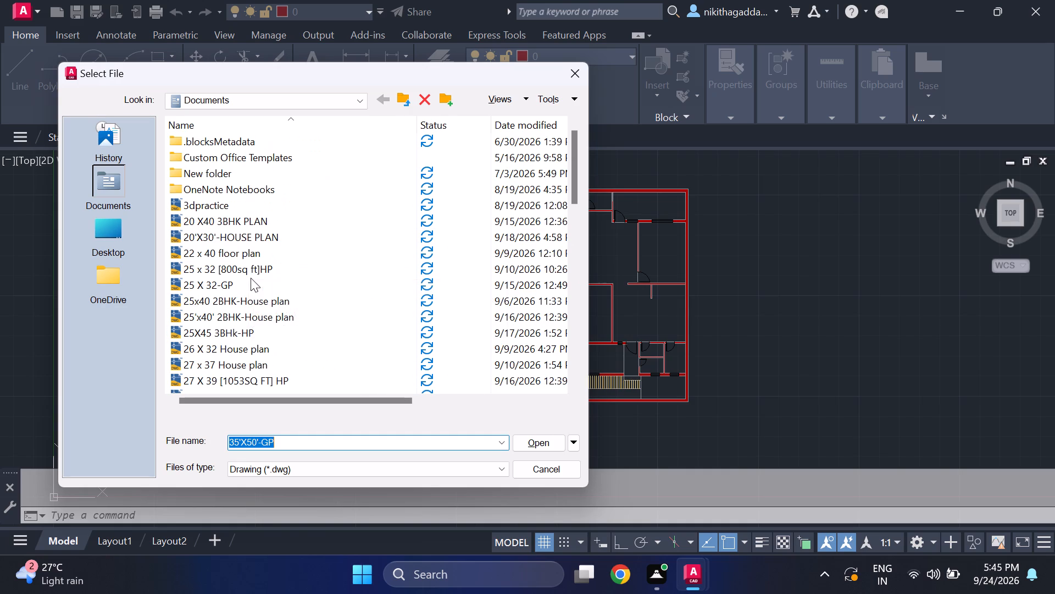
scroll(263, 300, "down", 1)
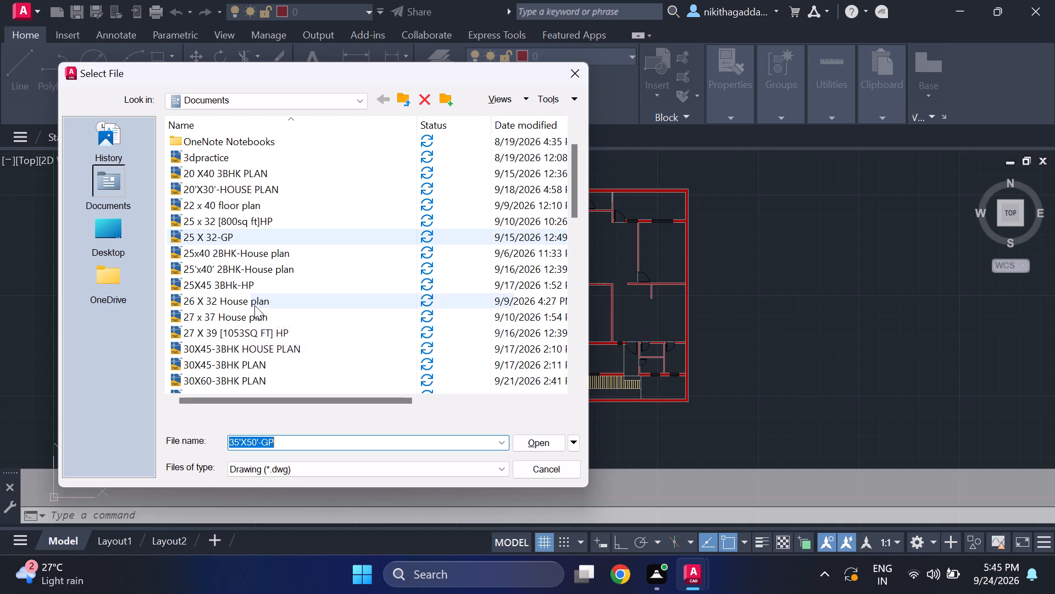
scroll(216, 315, "down", 3)
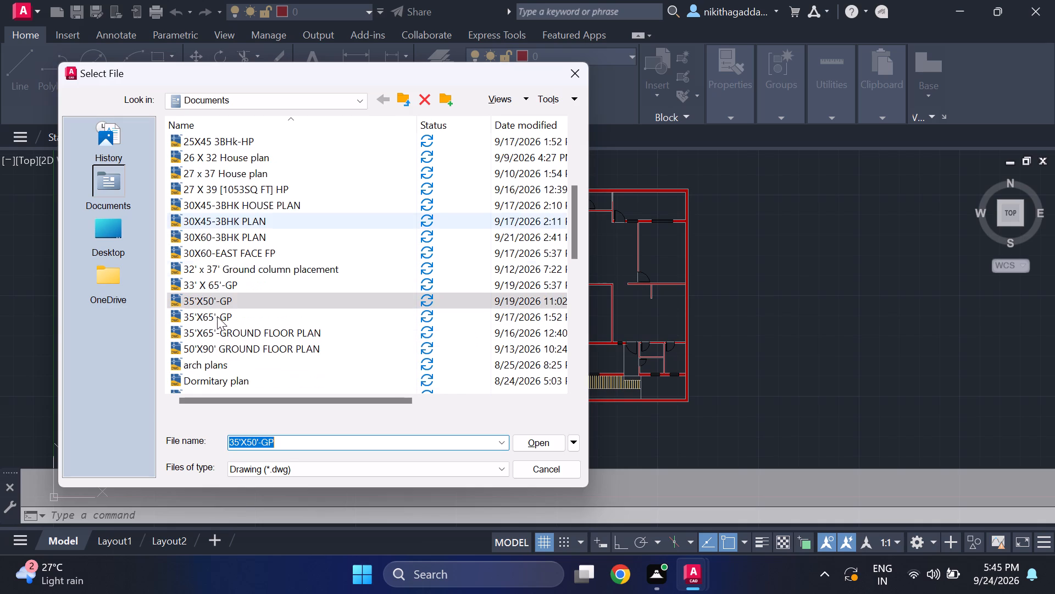
scroll(217, 316, "down", 3)
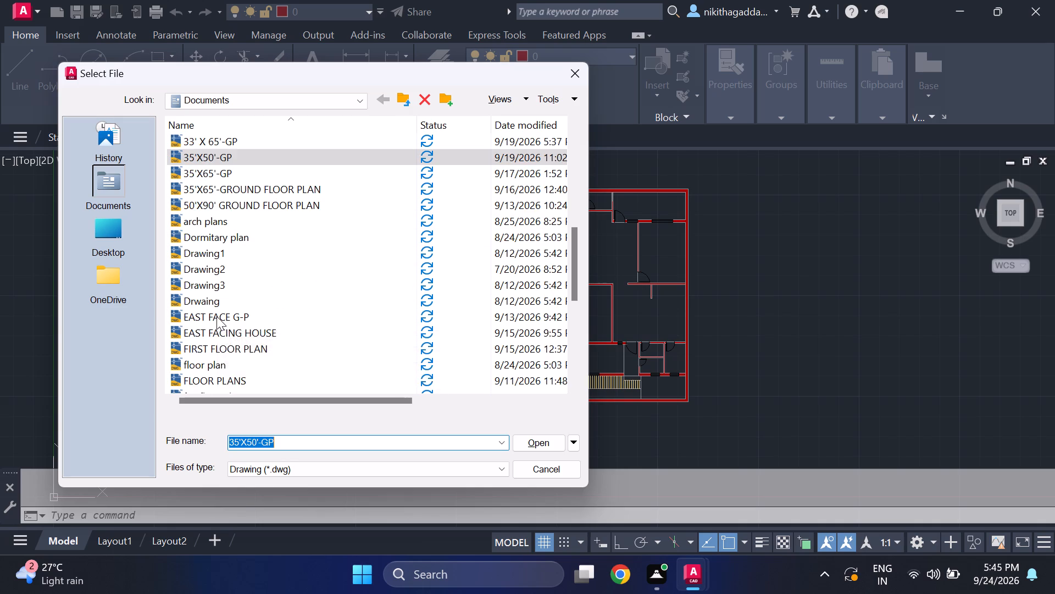
scroll(216, 316, "down", 2)
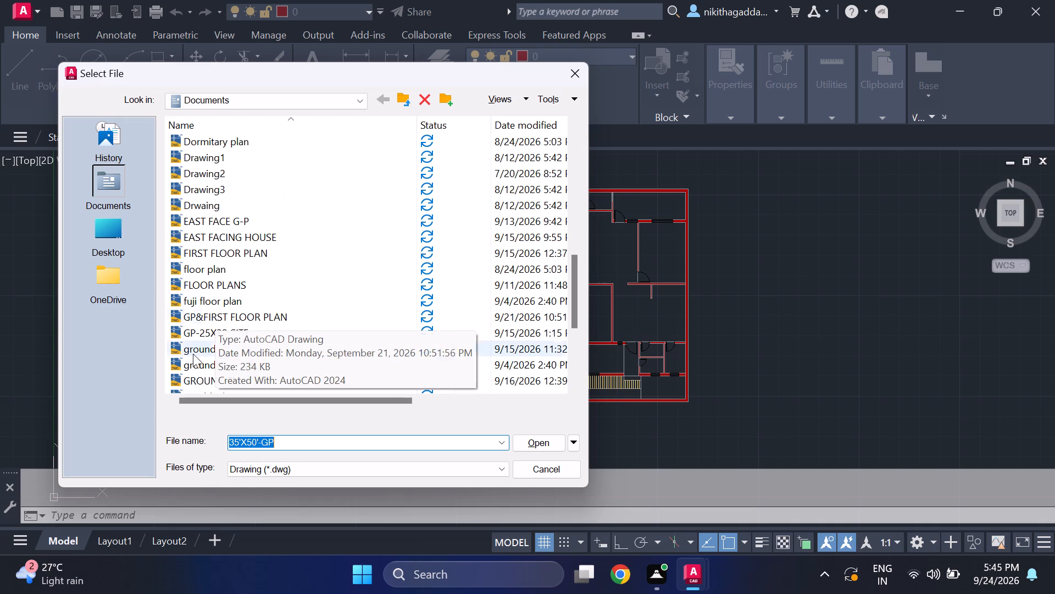
left_click(213, 377)
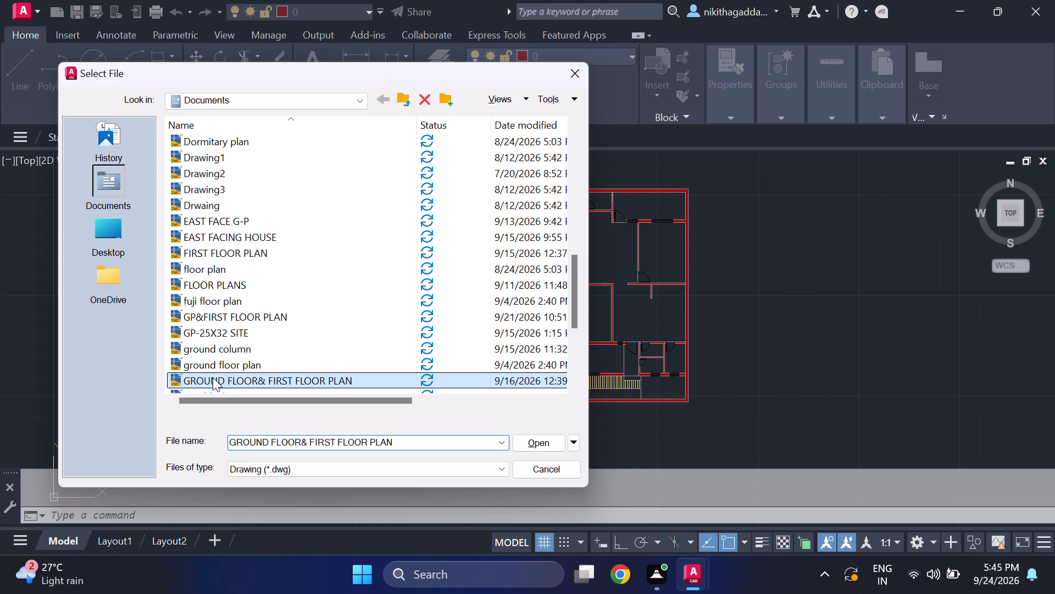
scroll(304, 378, "down", 1)
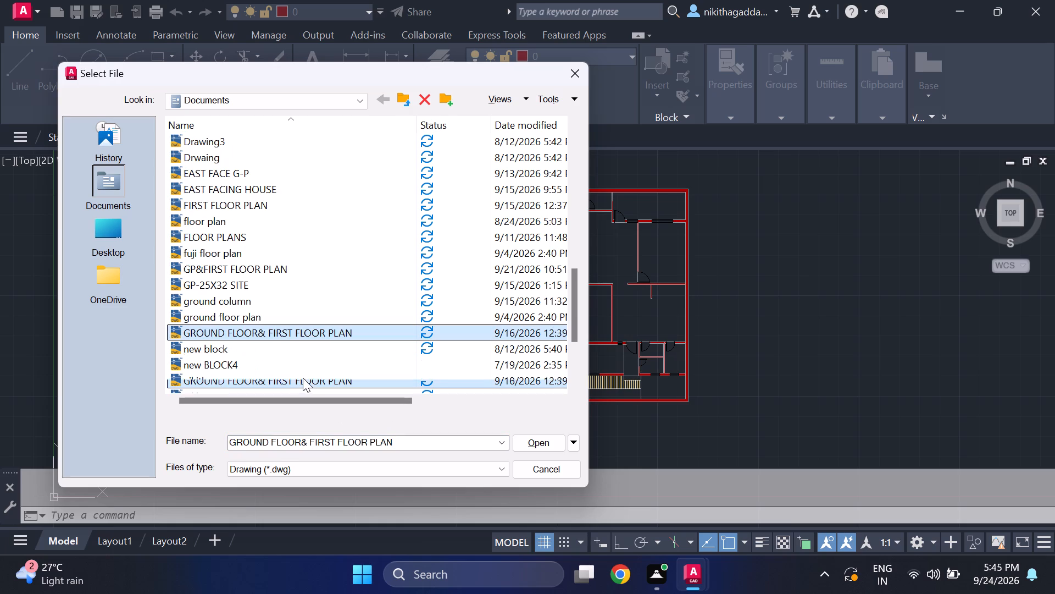
scroll(264, 362, "down", 3)
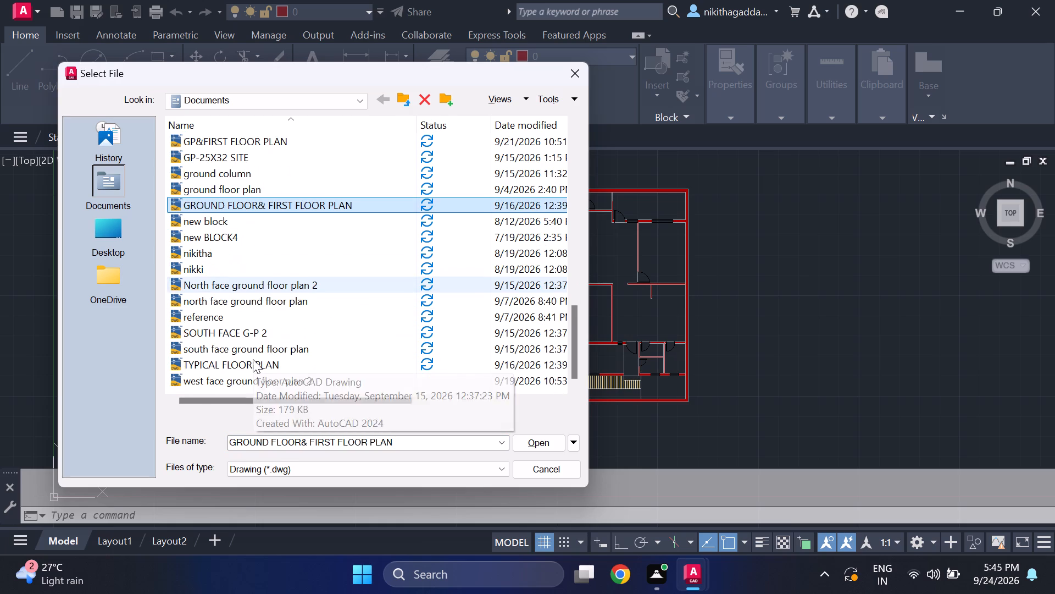
scroll(250, 358, "down", 3)
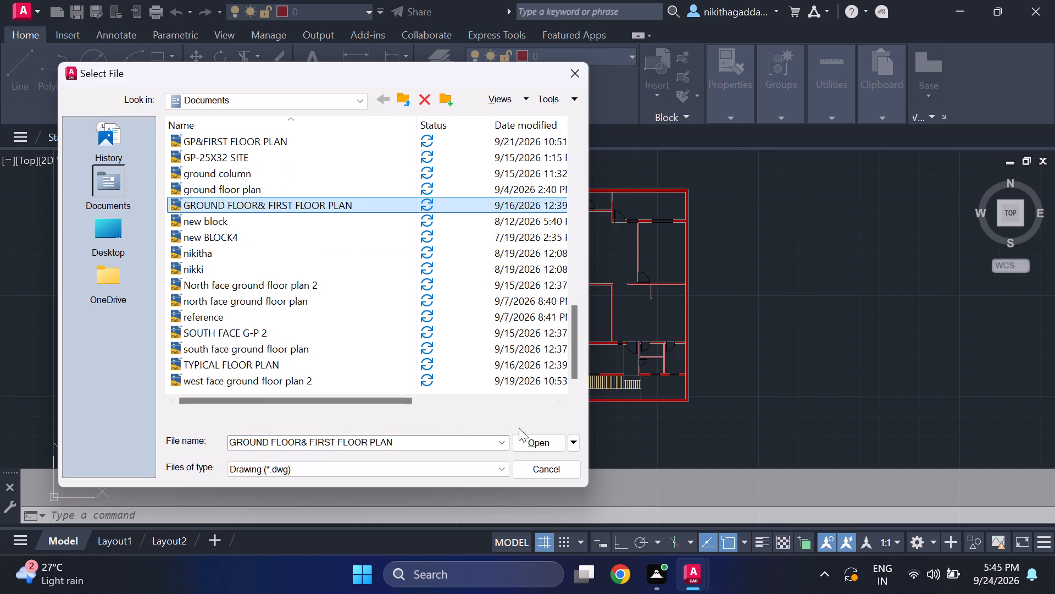
left_click(529, 443)
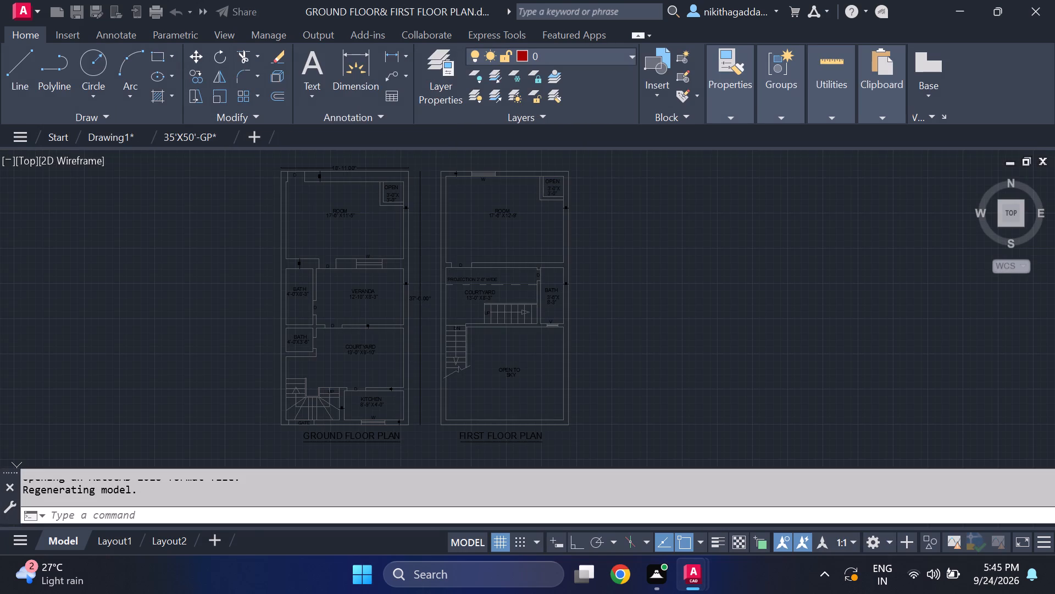
Open the drawing GP&FIRST FLOOR PLAN from the Documents folder and switch it to model space.
left_click(24, 143)
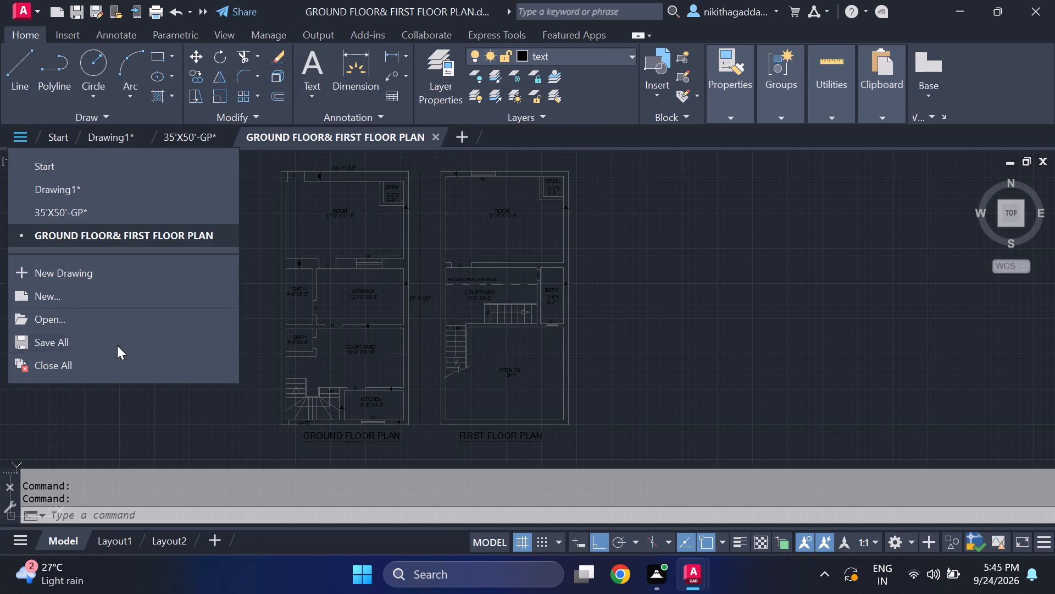
left_click(101, 329)
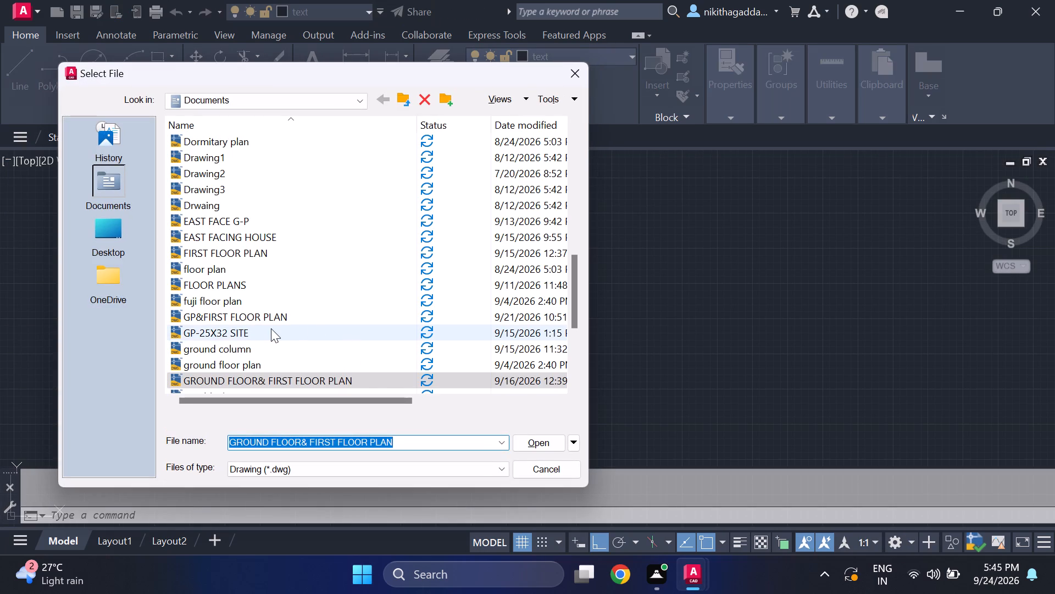
left_click(279, 317)
left_click(546, 441)
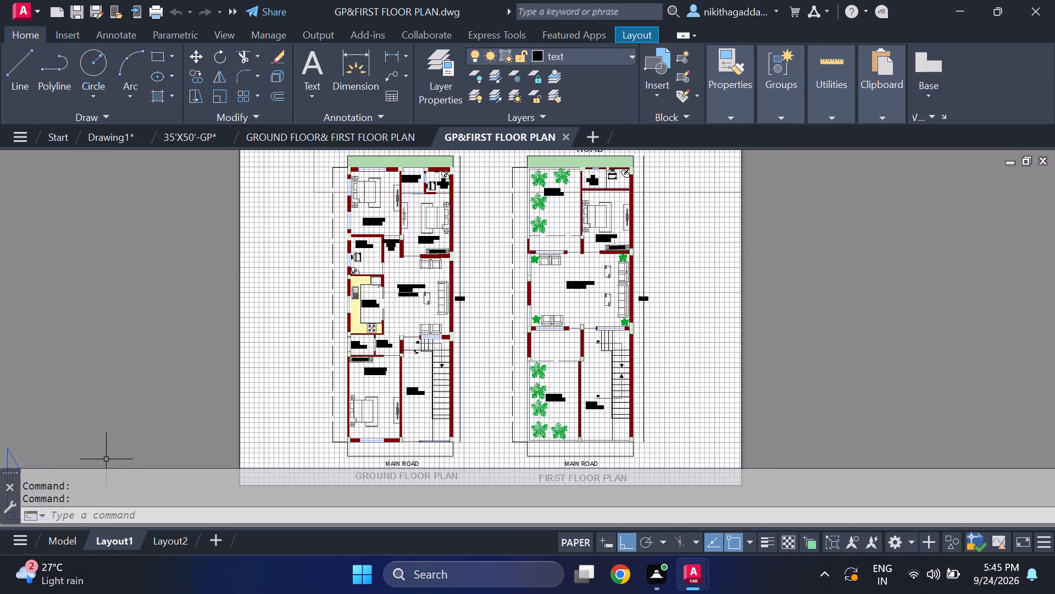
left_click(62, 540)
Examine the rooms of the ground and first floor plans for furniture blocks worth reusing.
scroll(285, 408, "down", 1)
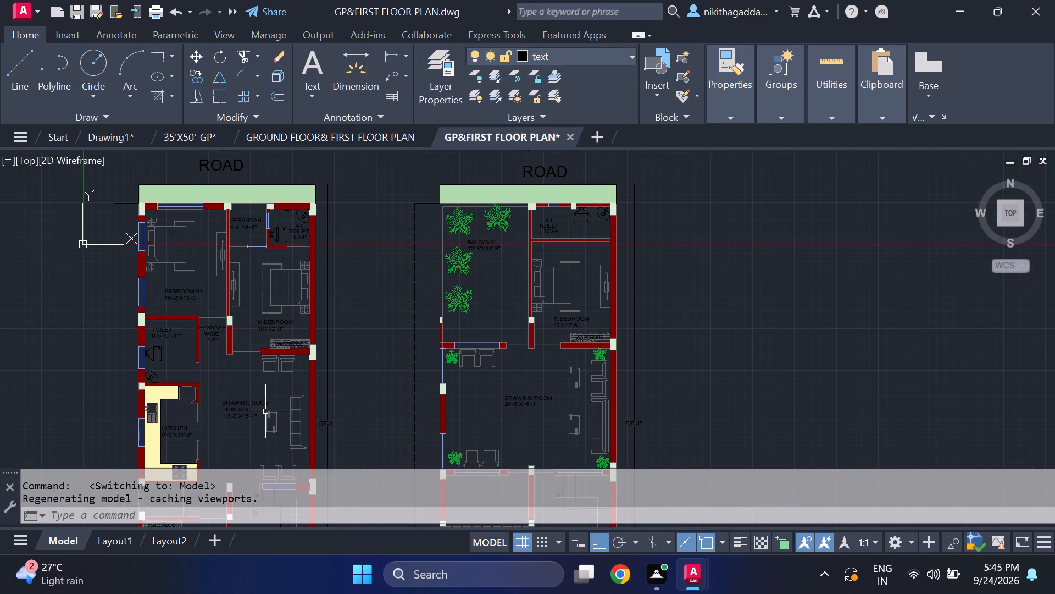
middle_click_drag(271, 398, 282, 384)
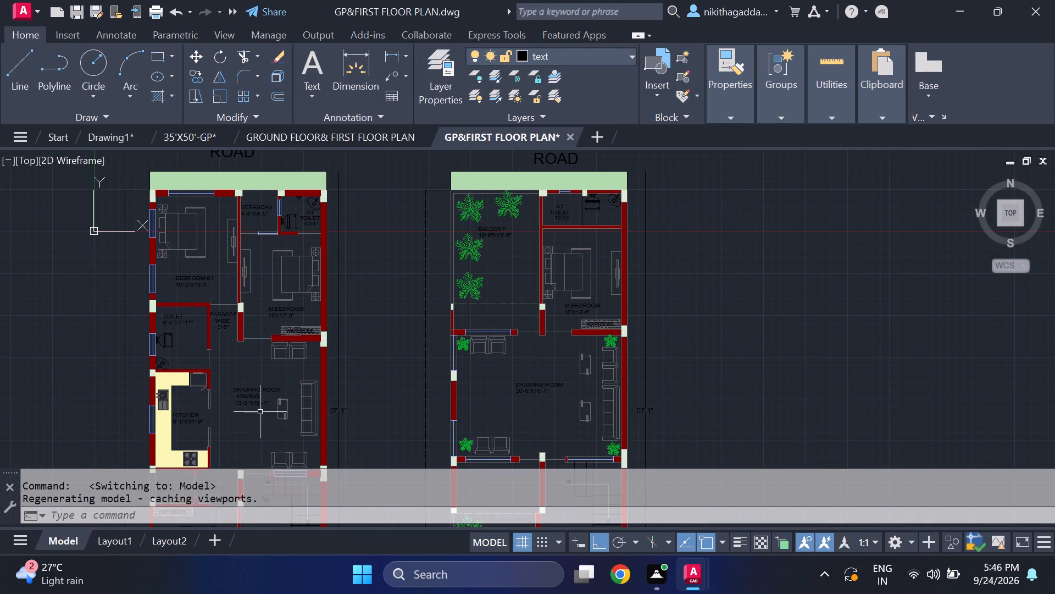
middle_click_drag(260, 409, 328, 355)
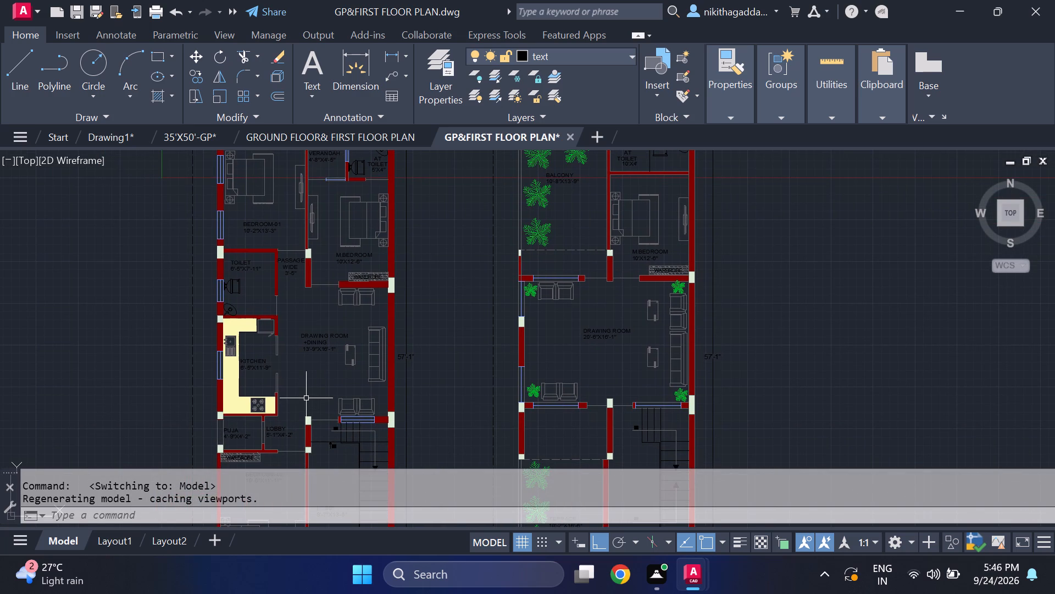
middle_click_drag(306, 398, 317, 354)
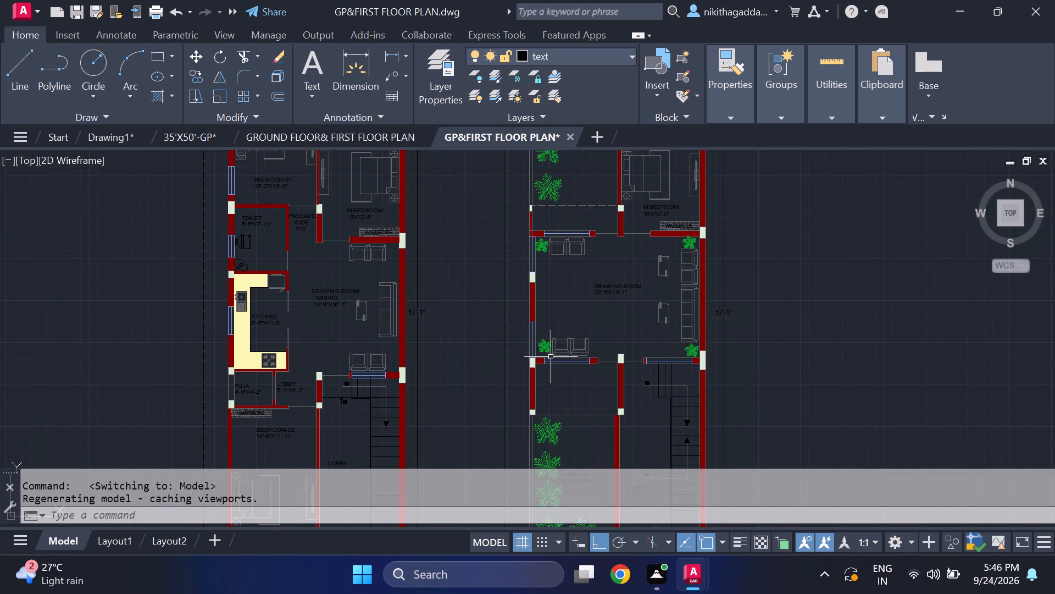
middle_click_drag(595, 345, 580, 369)
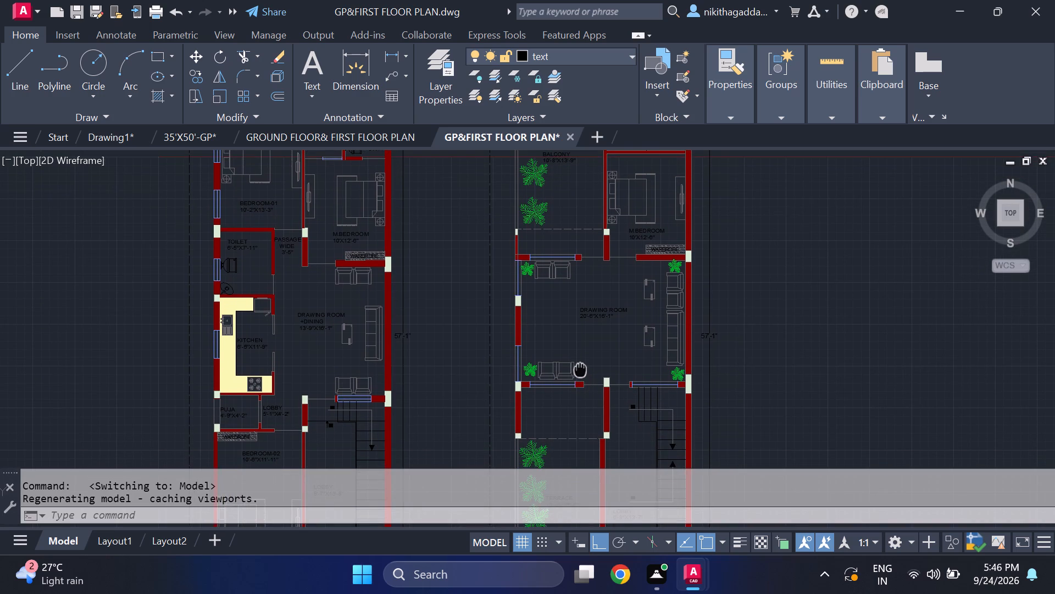
middle_click_drag(580, 369, 587, 288)
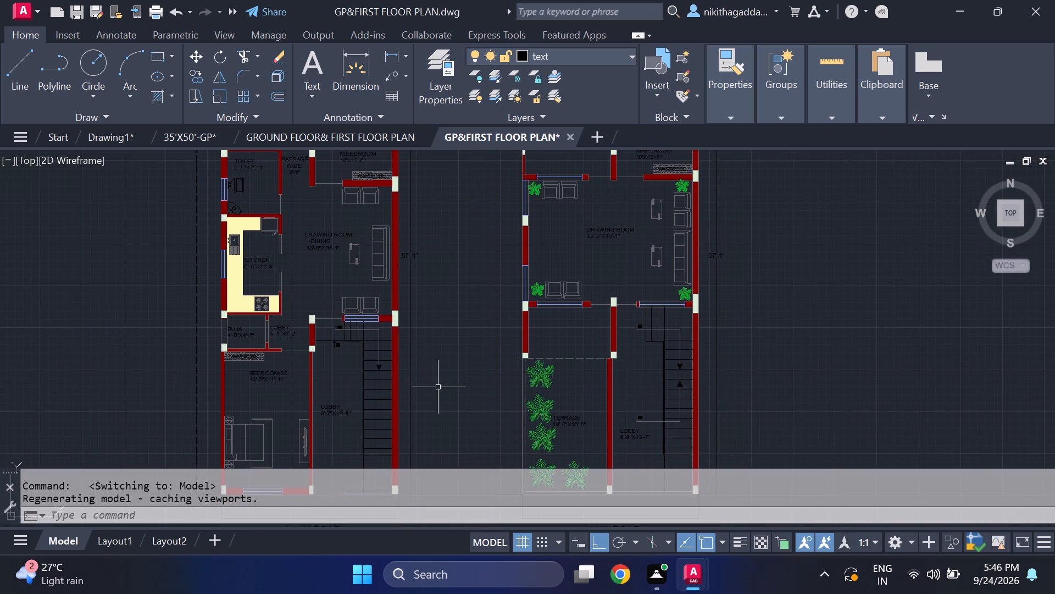
middle_click_drag(429, 385, 434, 400)
middle_click(435, 401)
scroll(368, 310, "down", 1)
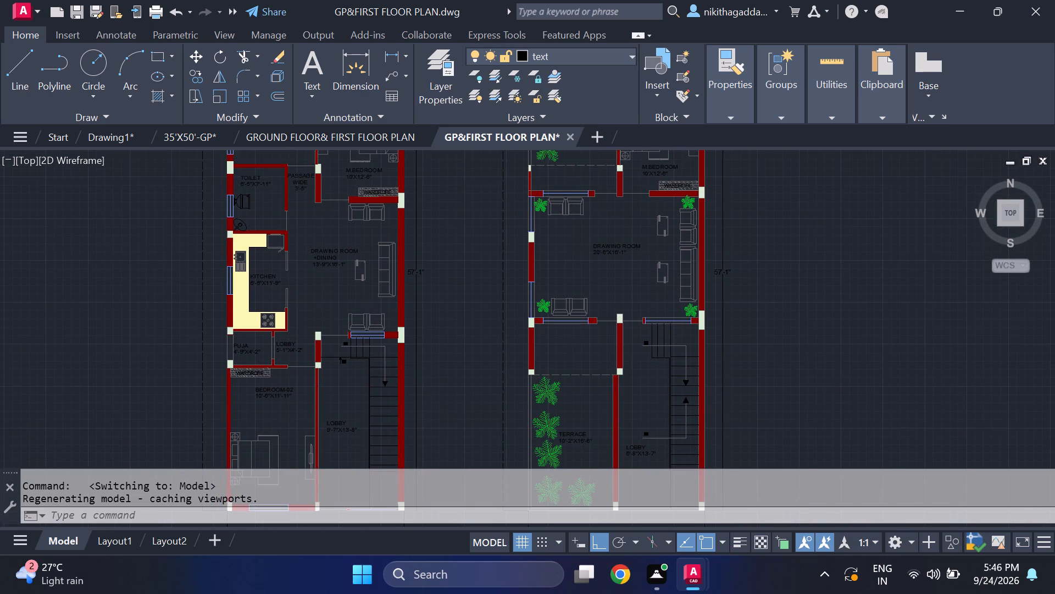
middle_click_drag(438, 308, 430, 338)
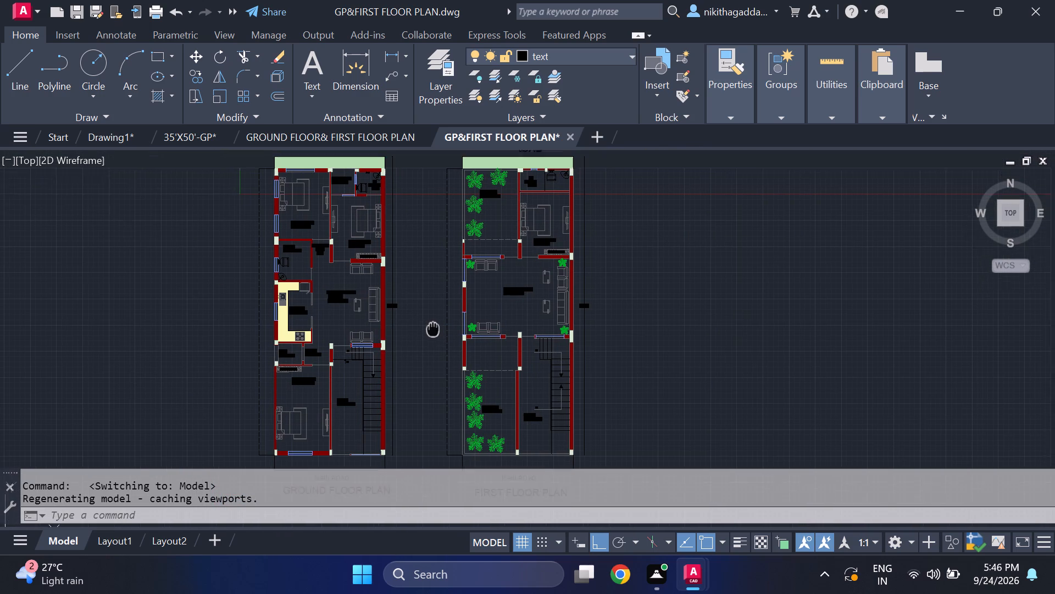
middle_click_drag(430, 338, 419, 376)
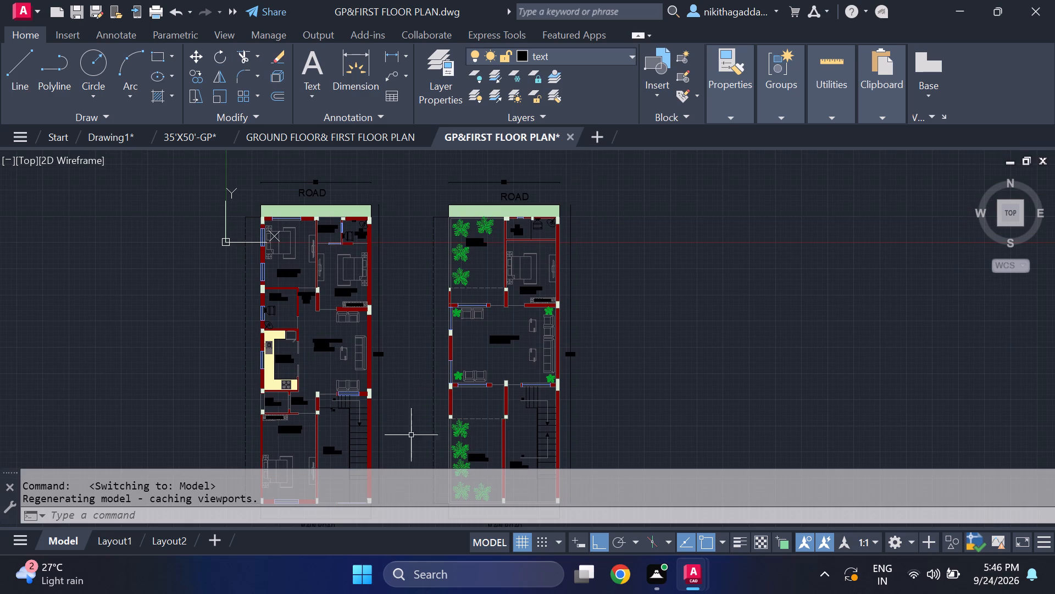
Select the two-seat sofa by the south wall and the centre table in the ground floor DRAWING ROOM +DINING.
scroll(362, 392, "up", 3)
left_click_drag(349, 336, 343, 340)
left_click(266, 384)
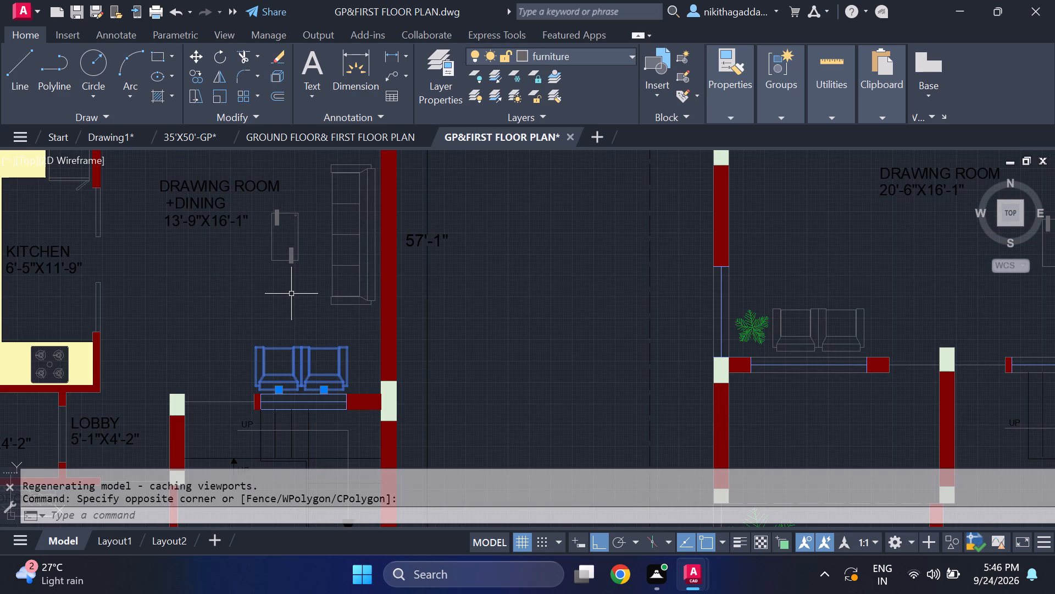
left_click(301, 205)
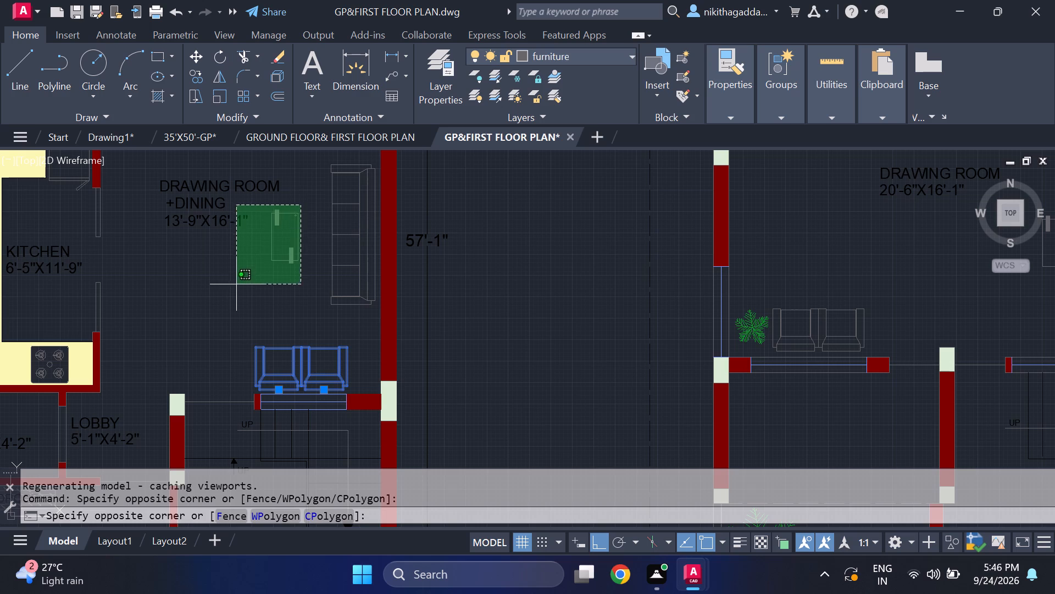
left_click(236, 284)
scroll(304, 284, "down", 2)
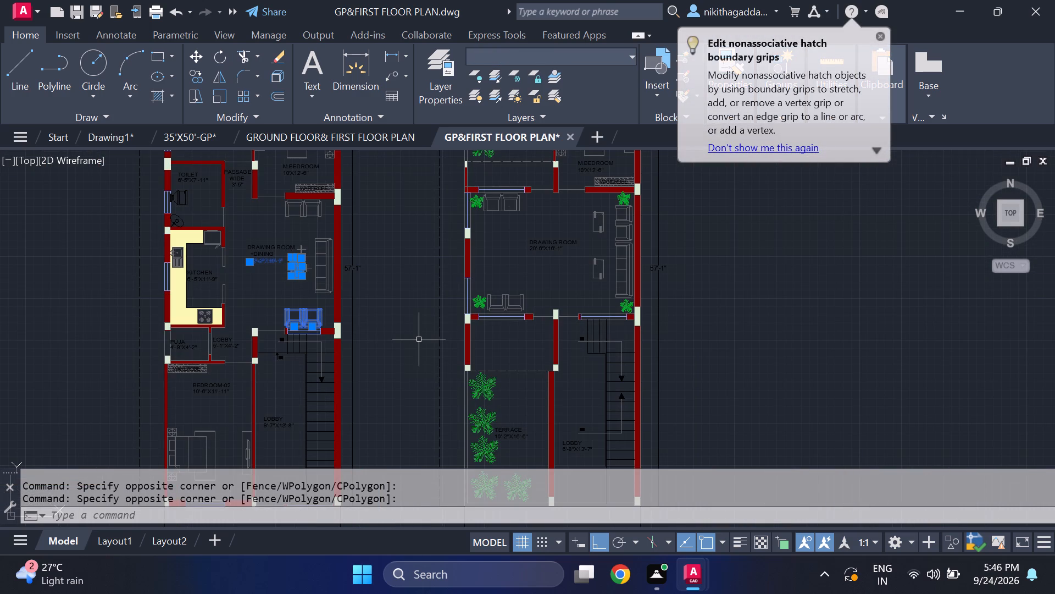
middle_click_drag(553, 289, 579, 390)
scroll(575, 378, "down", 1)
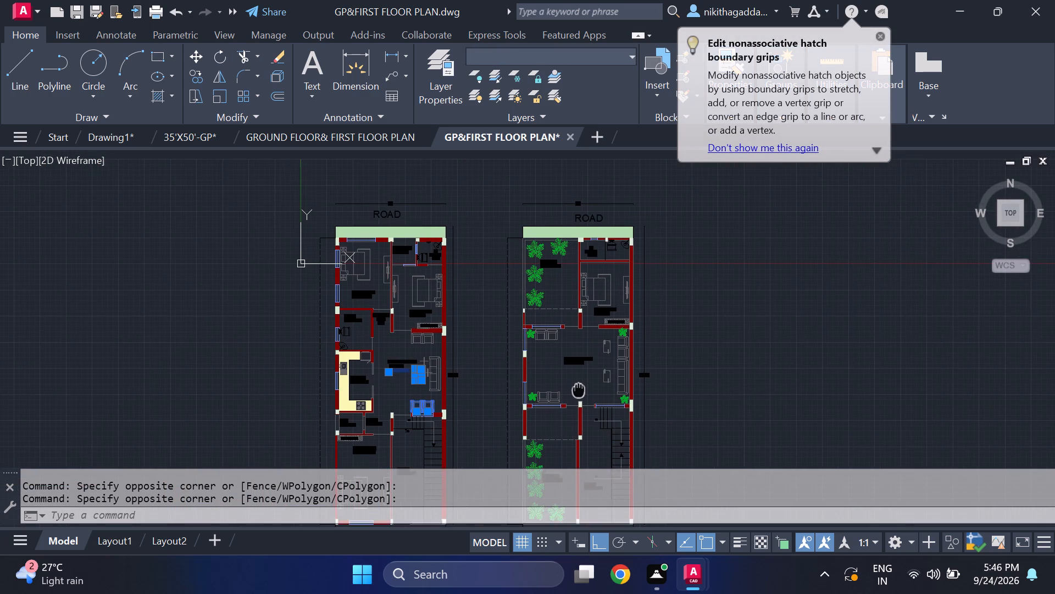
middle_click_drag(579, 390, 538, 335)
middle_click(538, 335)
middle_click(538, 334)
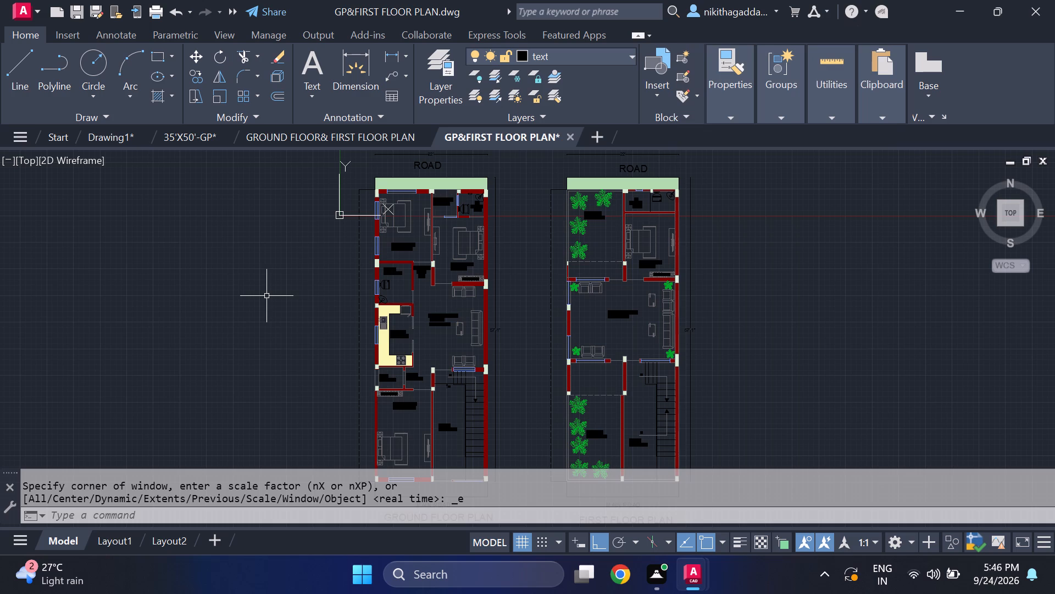
Switch back to Drawing1.
left_click(102, 136)
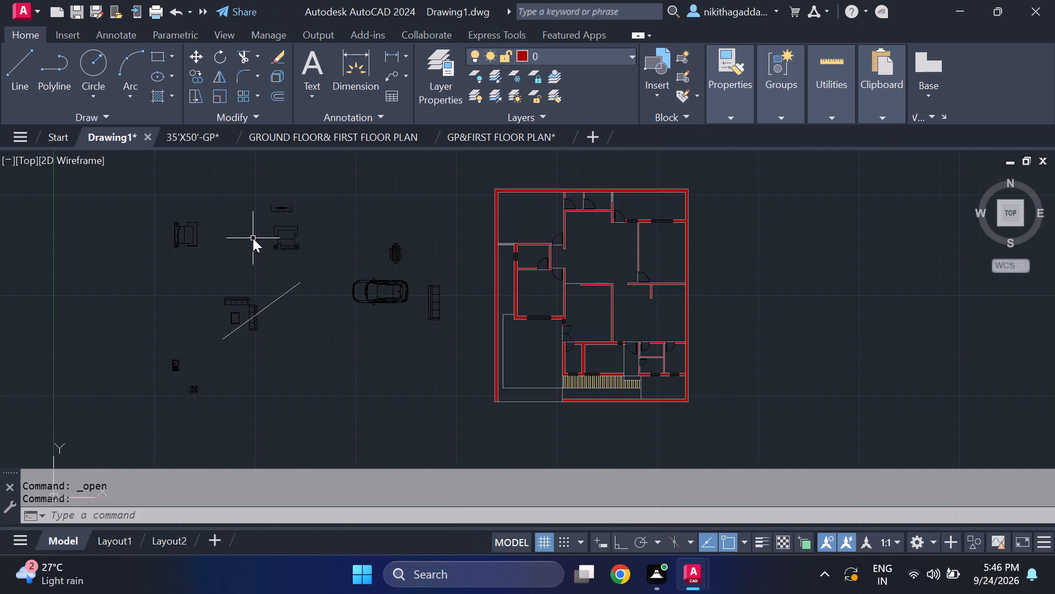
key("ctrl+c")
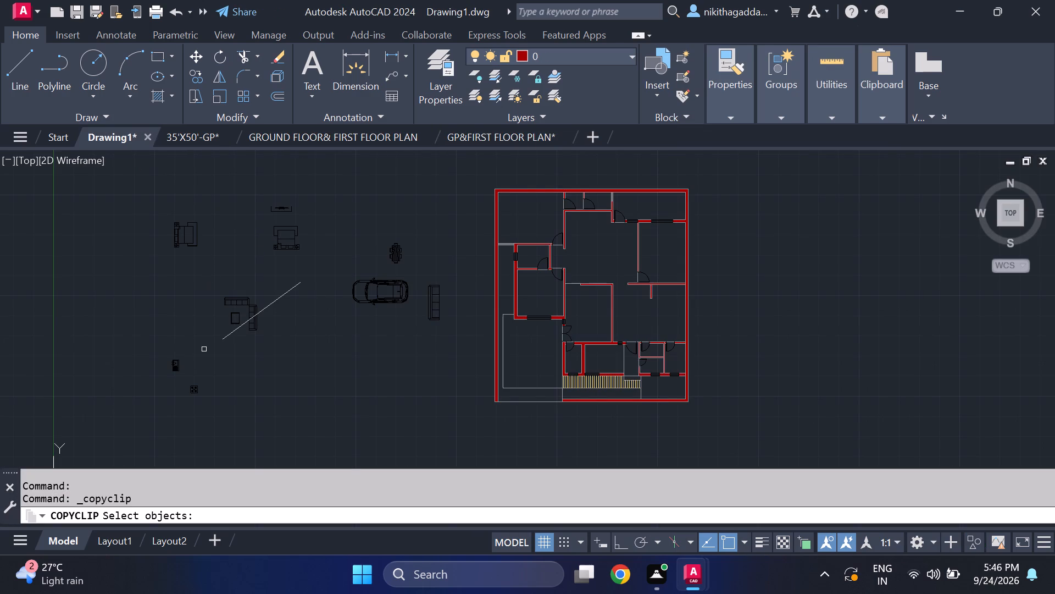
key("Escape")
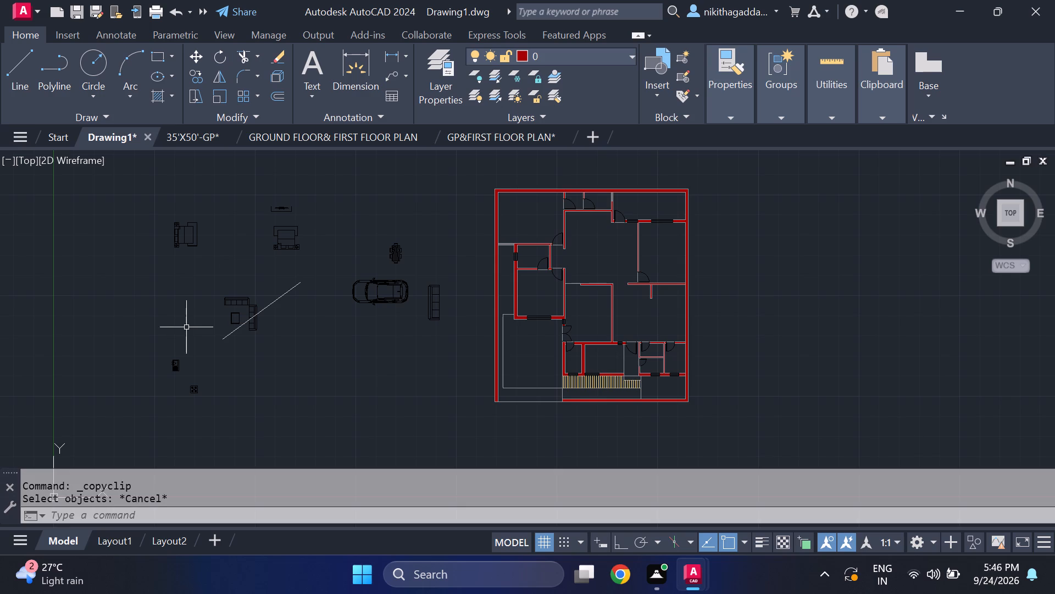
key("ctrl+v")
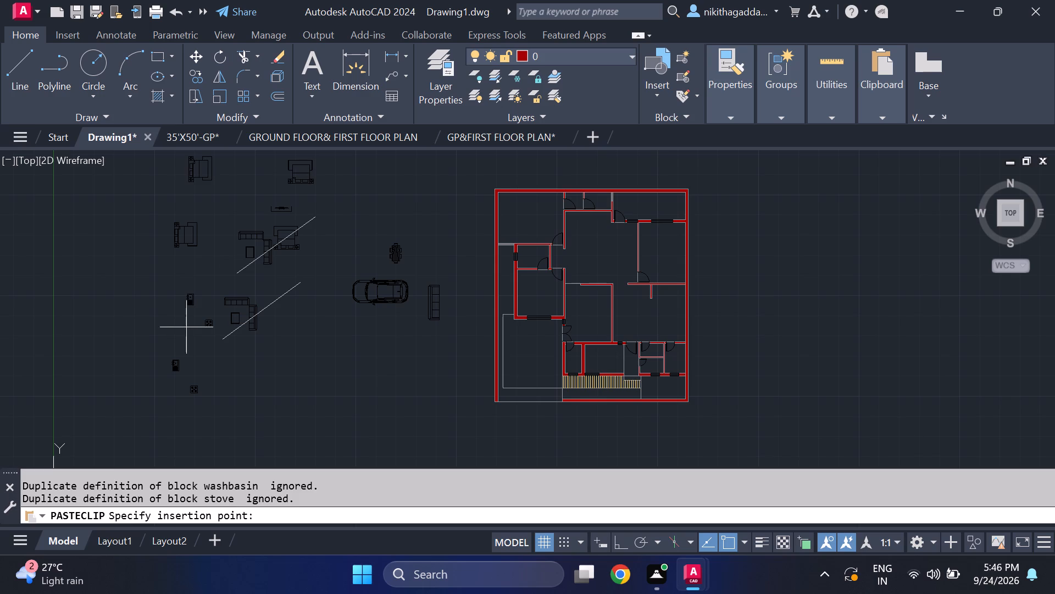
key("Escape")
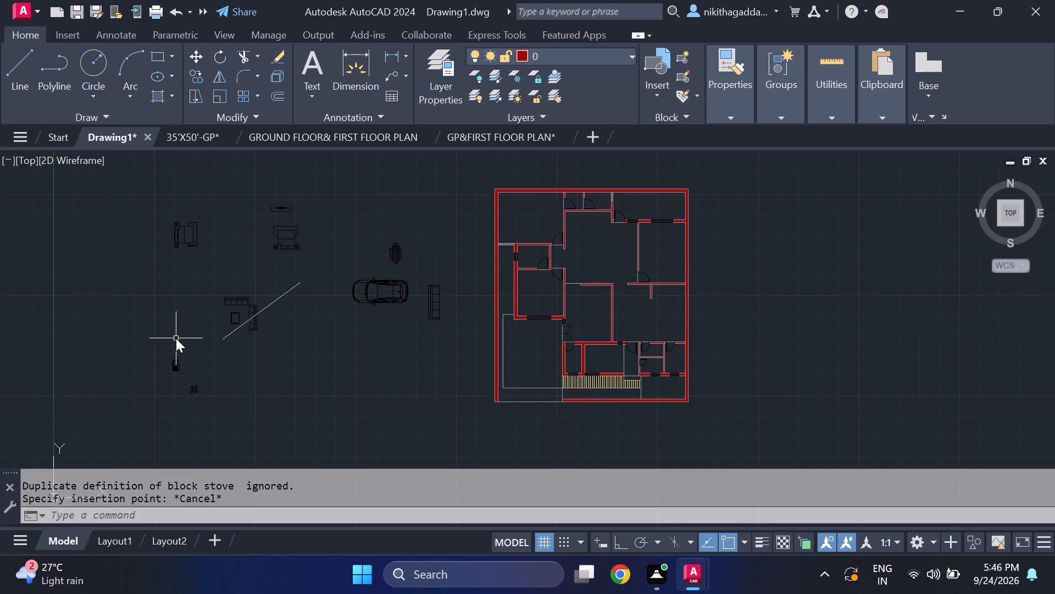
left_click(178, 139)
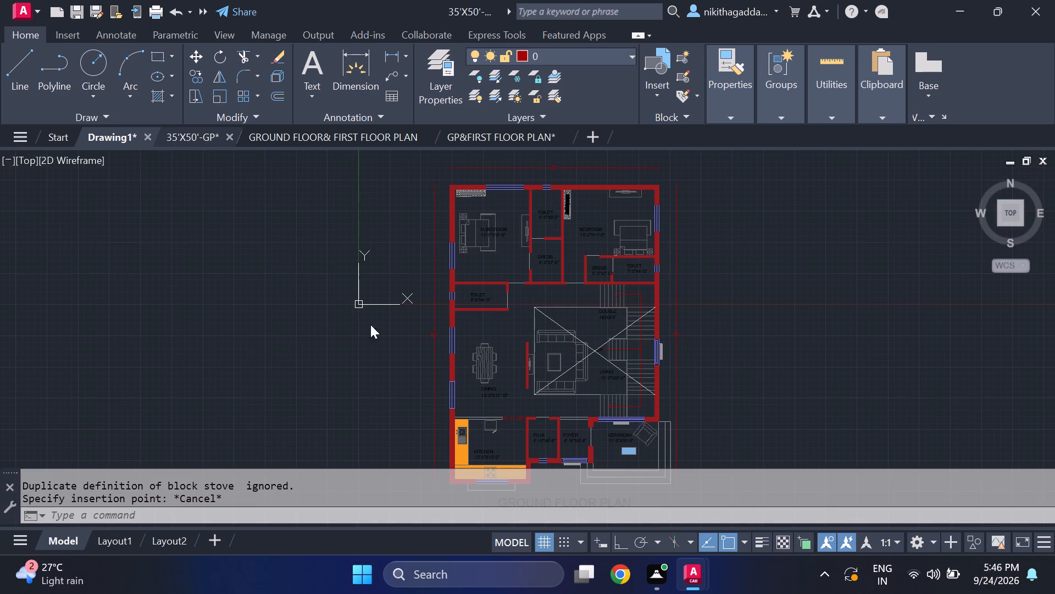
In GP&FIRST FLOOR PLAN, copy the two-seat sofa and centre table from the ground floor DRAWING ROOM +DINING.
left_click(499, 139)
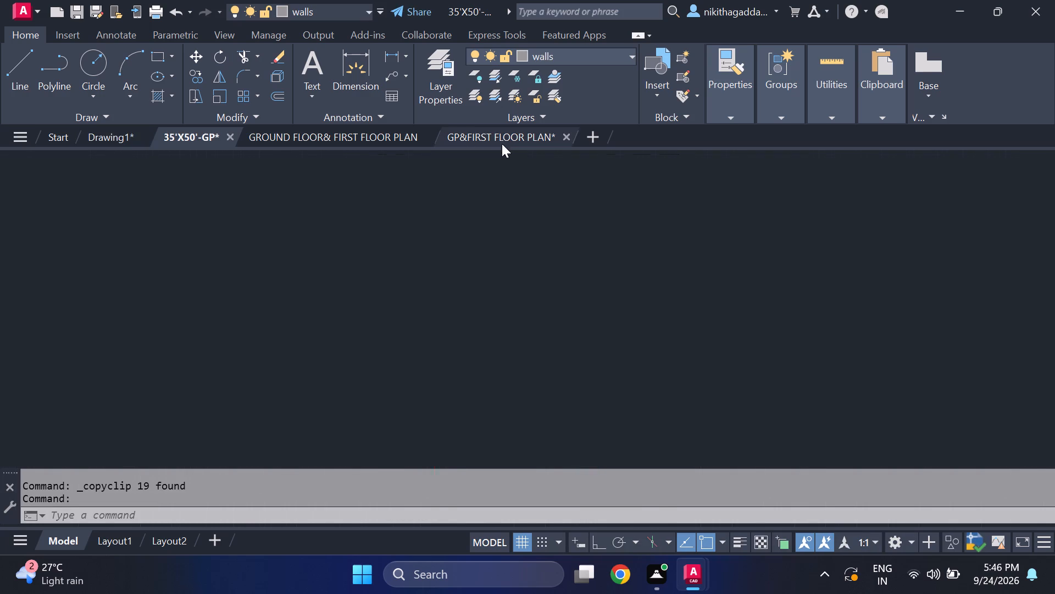
scroll(551, 383, "down", 1)
scroll(485, 387, "up", 2)
scroll(520, 346, "up", 3)
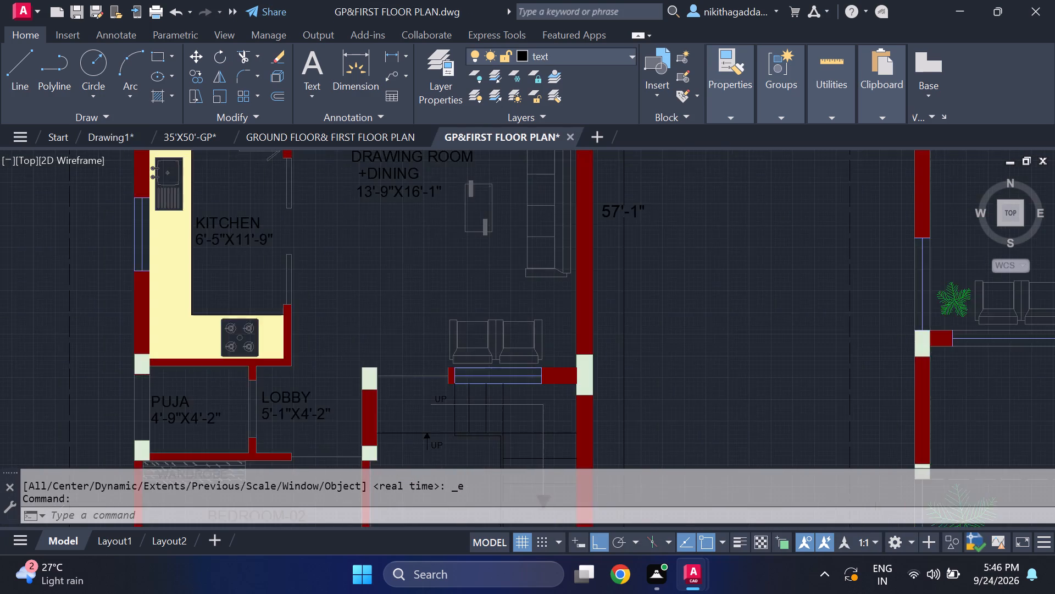
left_click_drag(545, 285, 539, 289)
left_click(427, 328)
scroll(441, 282, "down", 2)
middle_click_drag(441, 279, 439, 382)
scroll(459, 293, "up", 2)
left_click_drag(451, 311, 447, 318)
left_click(370, 433)
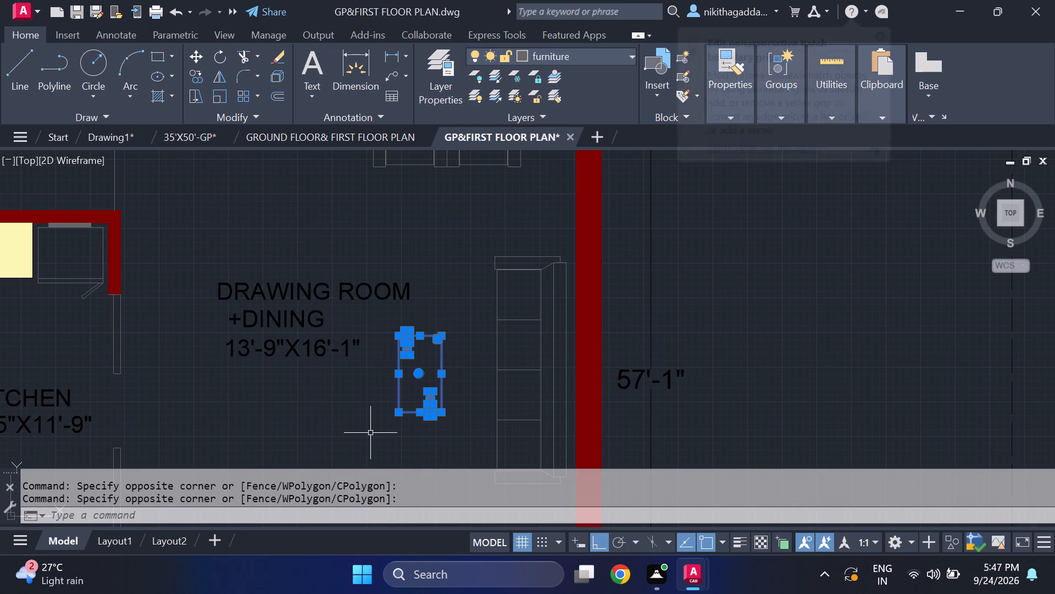
key("ctrl+c")
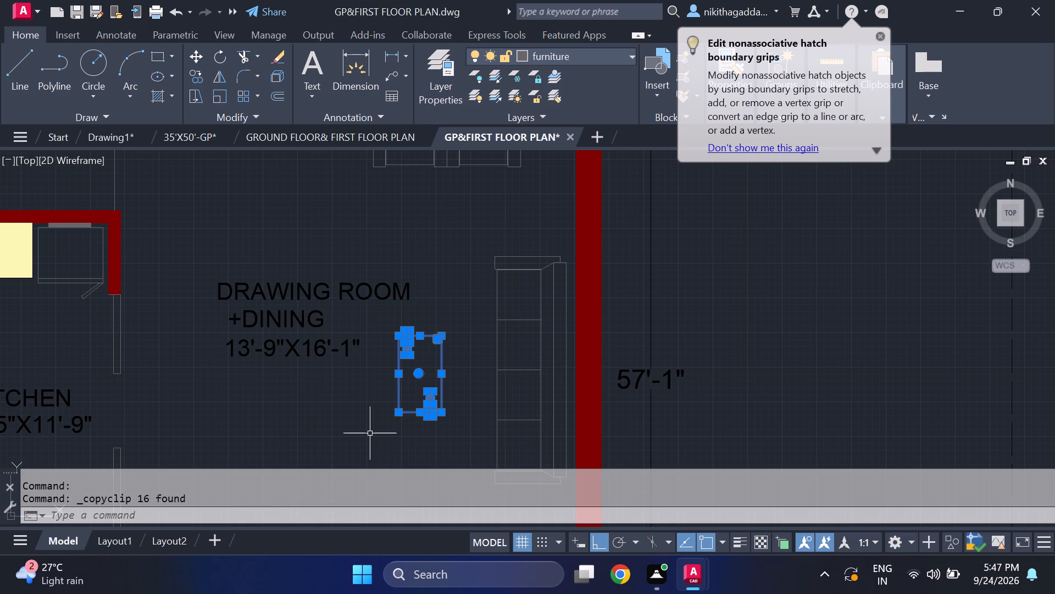
scroll(369, 433, "down", 4)
middle_click_drag(441, 408, 451, 371)
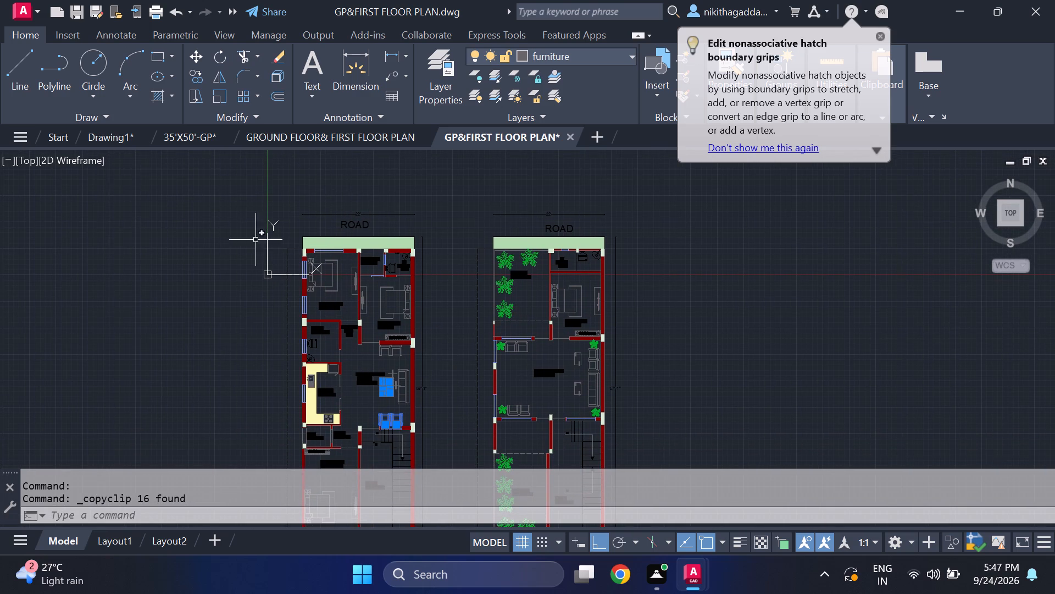
Paste the two-seat sofa and centre table into Drawing1, west of the L-shaped sofa set among the loose furniture blocks.
left_click(115, 135)
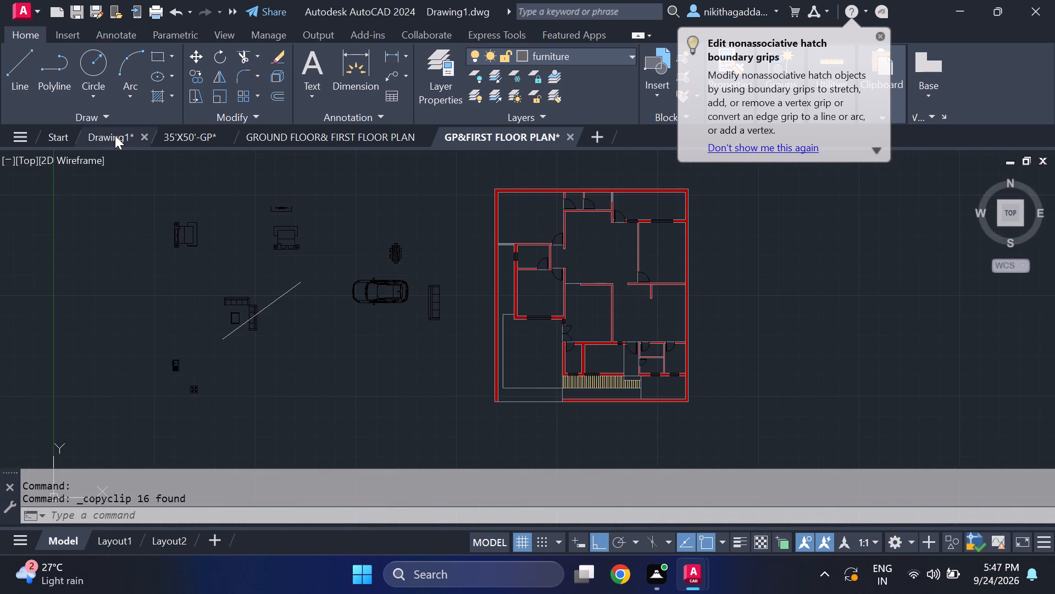
key("ctrl+v")
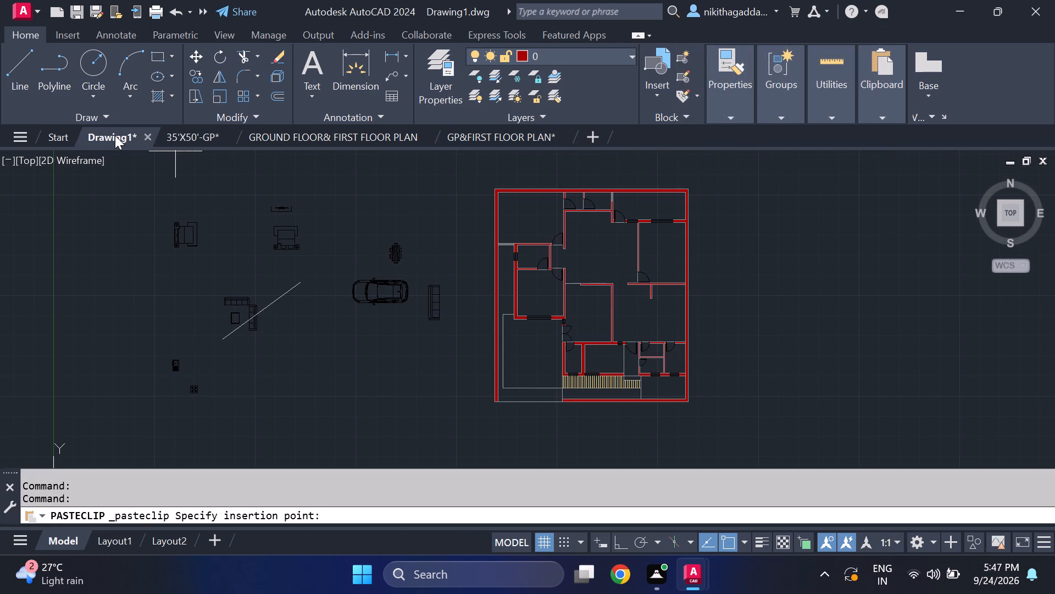
scroll(88, 340, "down", 2)
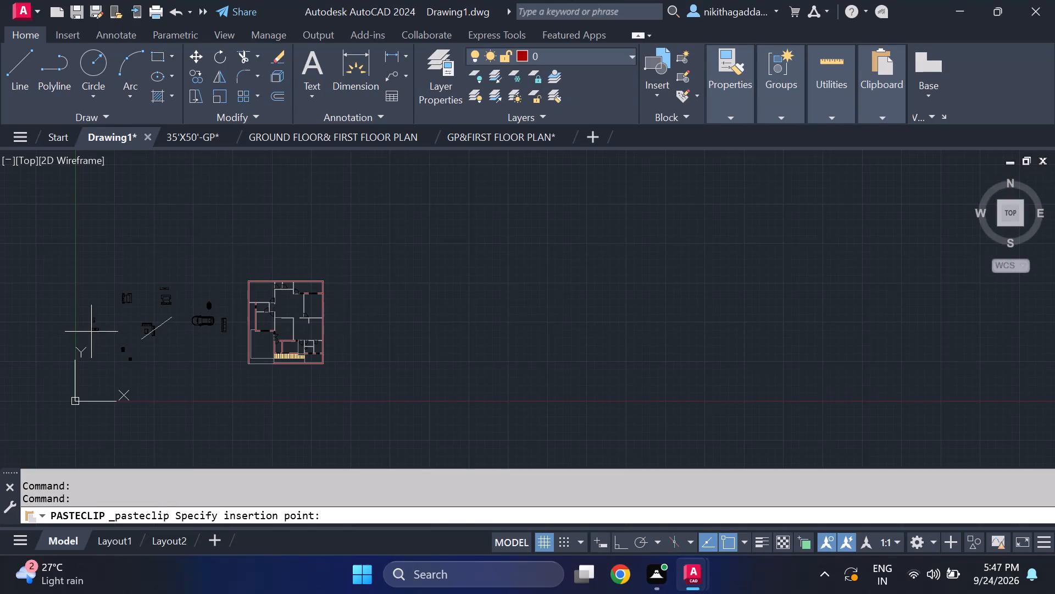
scroll(98, 326, "up", 2)
left_click(122, 316)
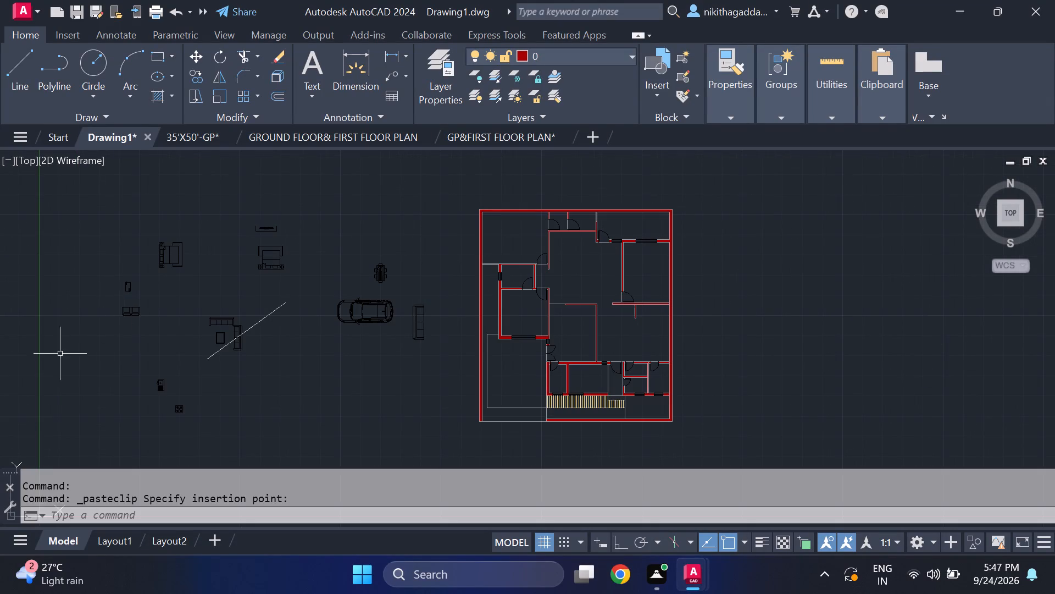
scroll(130, 332, "up", 3)
scroll(106, 313, "down", 2)
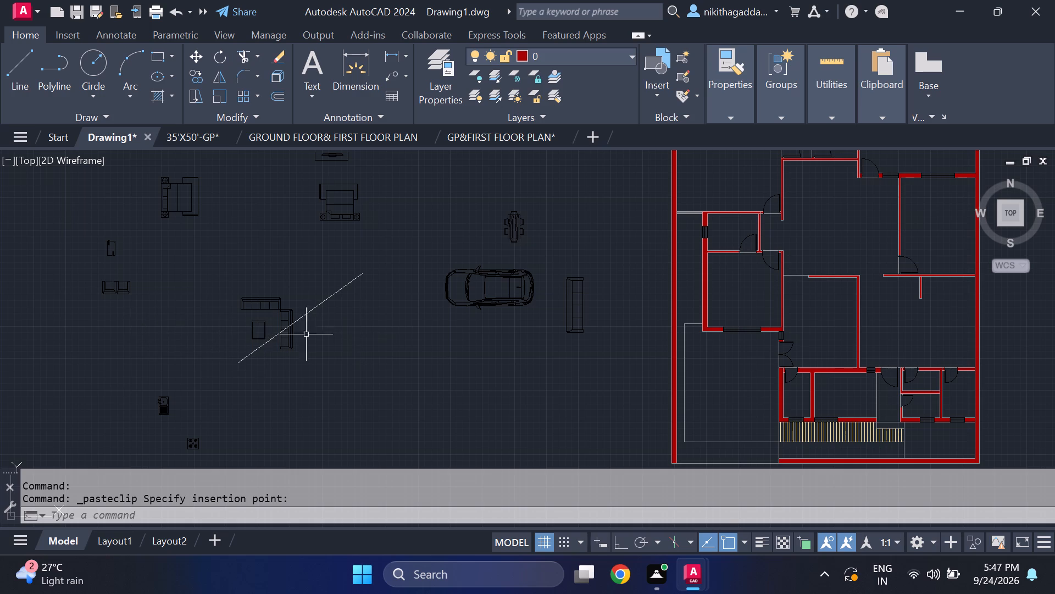
Open the drawing 30X45-3BHK PLAN from the Documents folder.
left_click(18, 135)
left_click(74, 350)
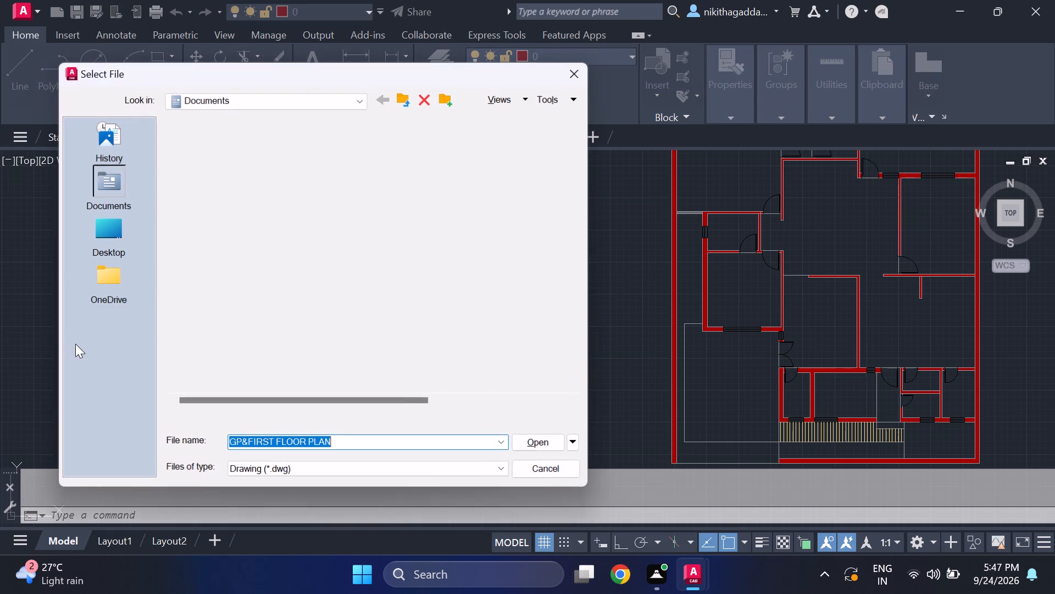
scroll(248, 239, "up", 1)
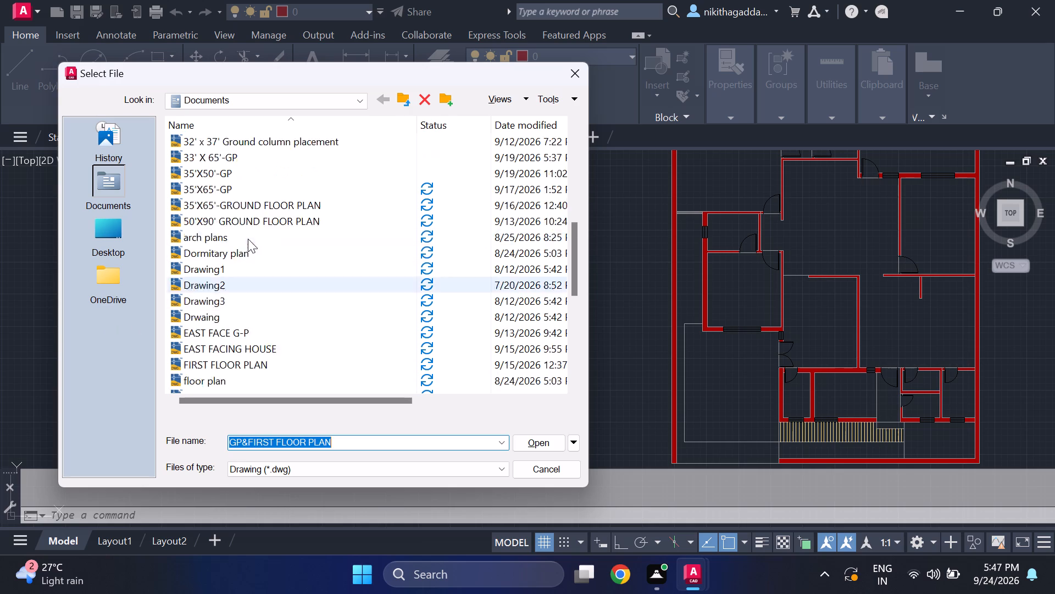
scroll(248, 239, "up", 2)
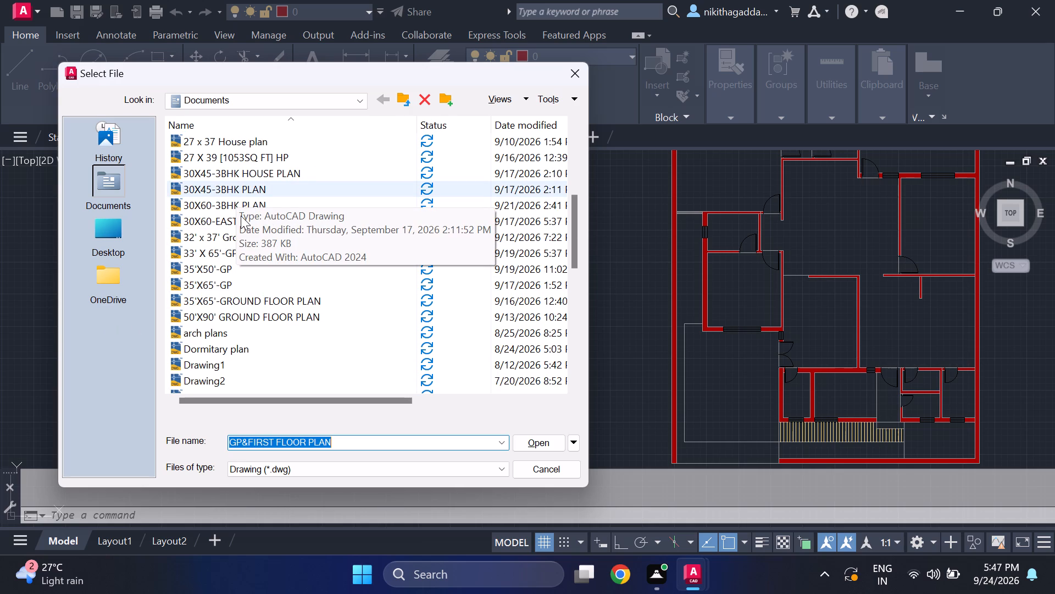
left_click(266, 189)
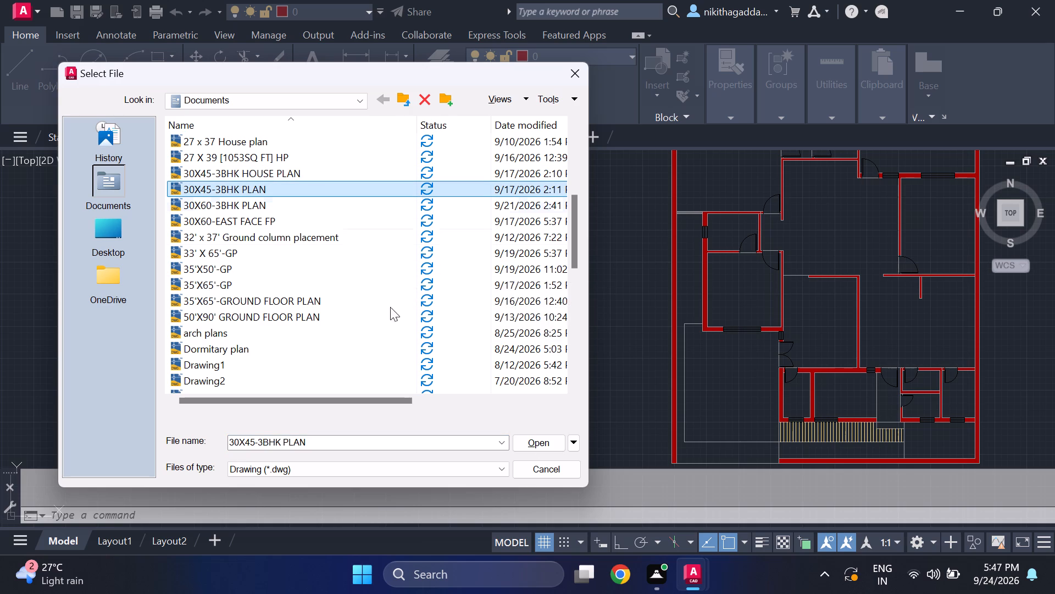
left_click(538, 440)
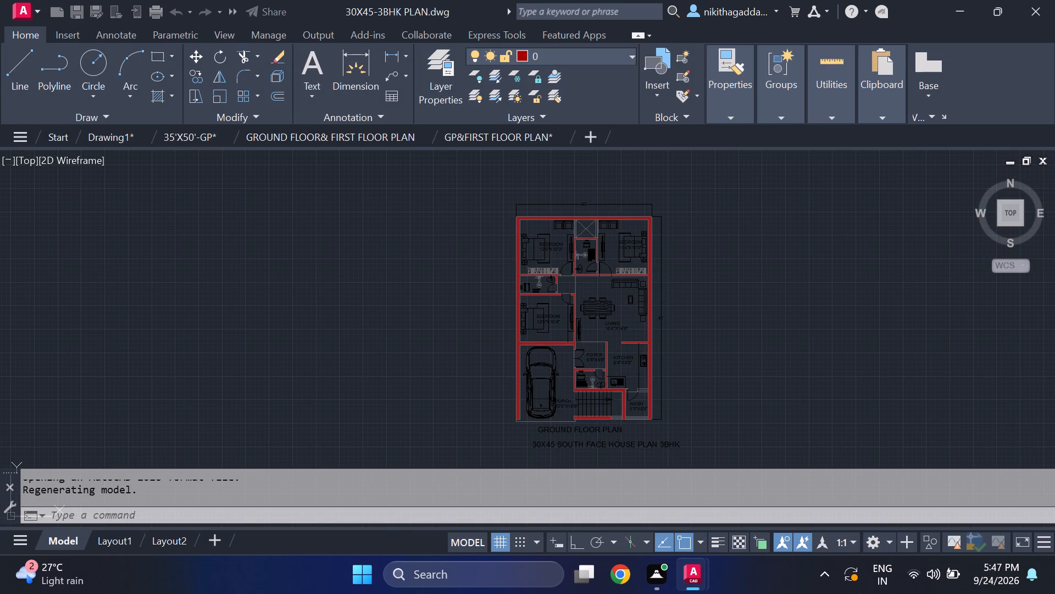
Select the shower fixture in the 6'8"X4'0" TOILET below the foyer.
middle_click_drag(503, 350, 319, 301)
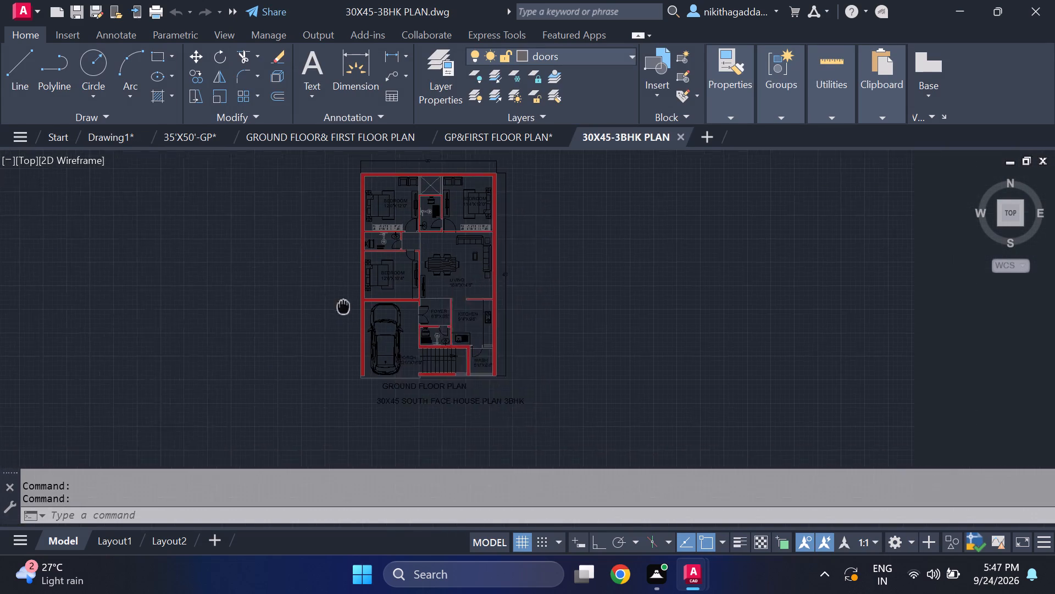
middle_click_drag(319, 301, 240, 288)
scroll(318, 261, "up", 2)
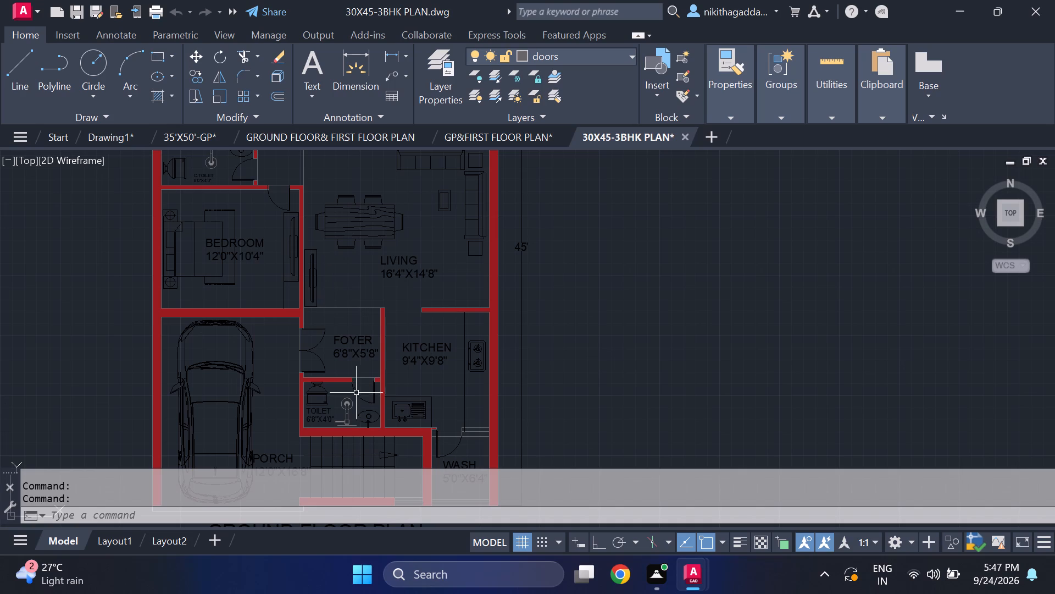
scroll(334, 427, "up", 3)
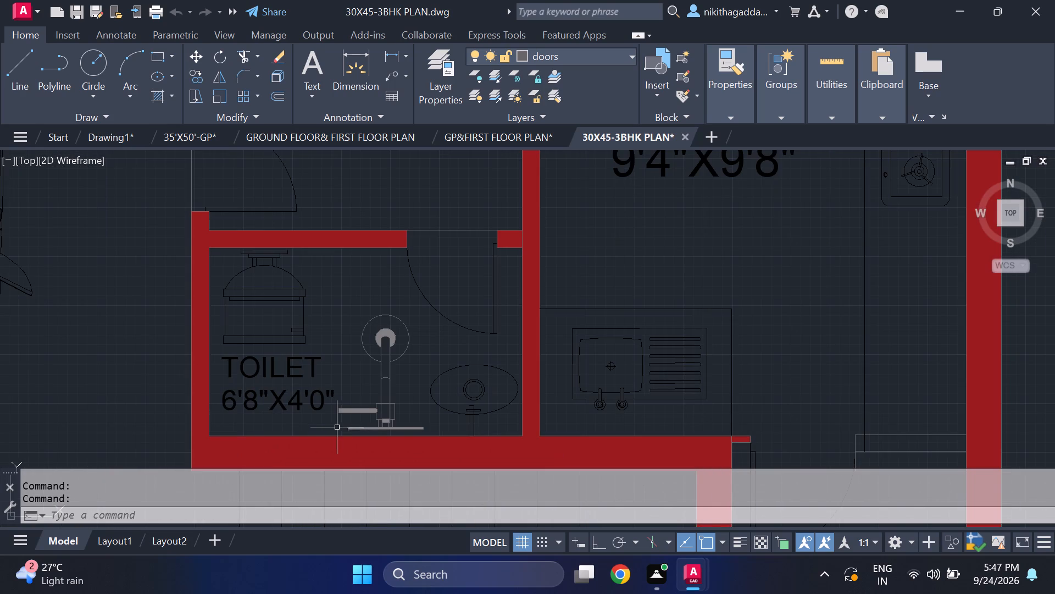
middle_click_drag(473, 417, 473, 416)
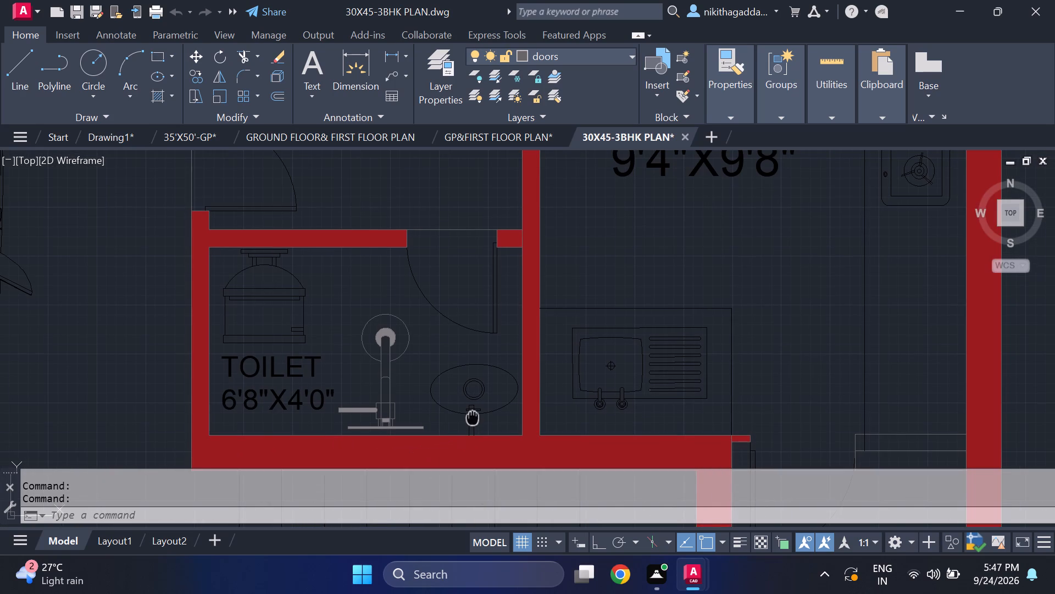
middle_click_drag(473, 416, 471, 411)
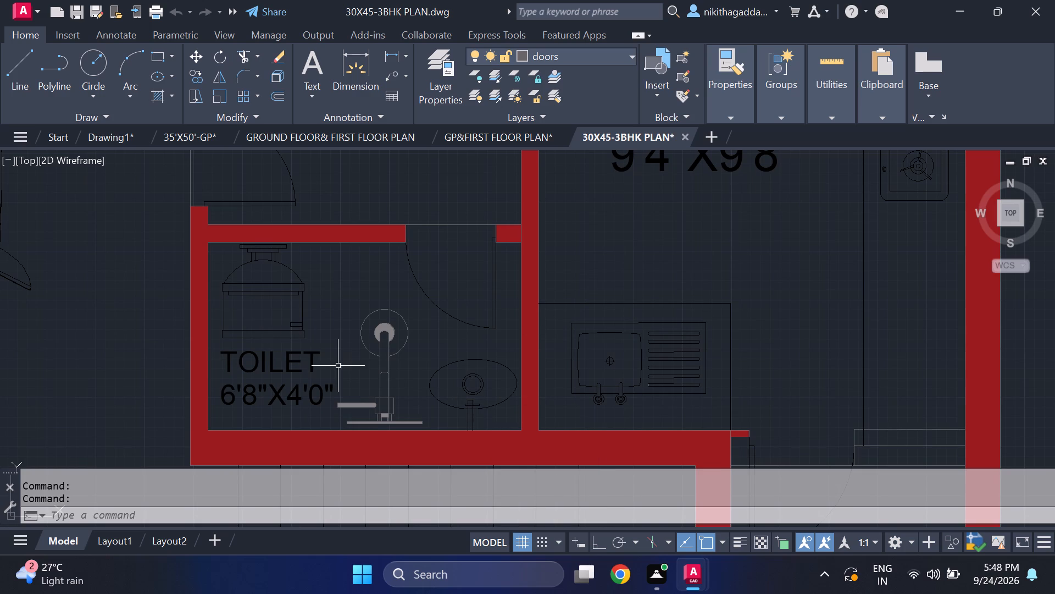
middle_click_drag(338, 366, 341, 331)
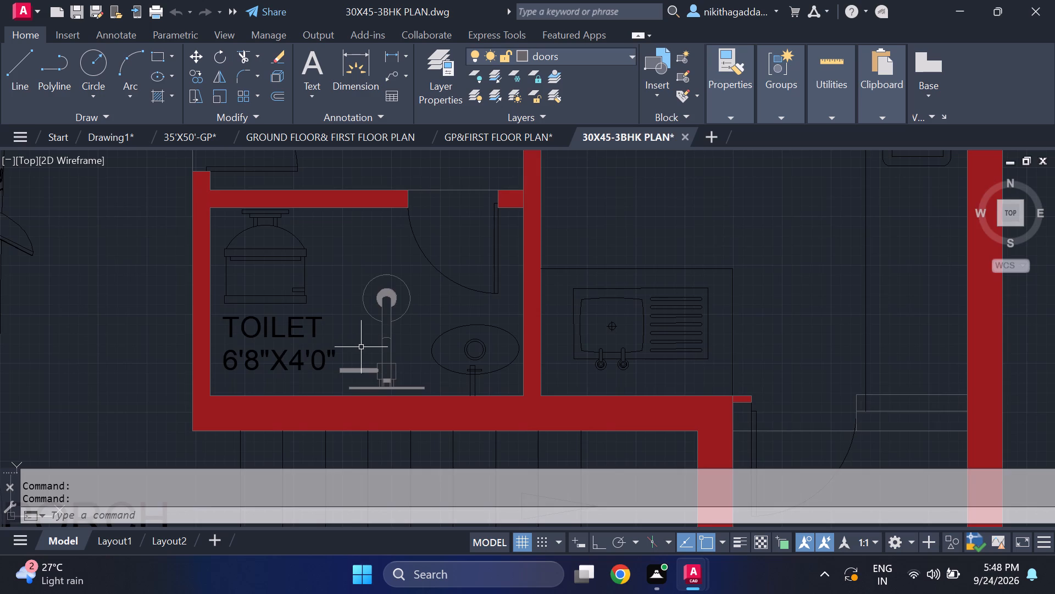
scroll(363, 348, "up", 1)
left_click(451, 238)
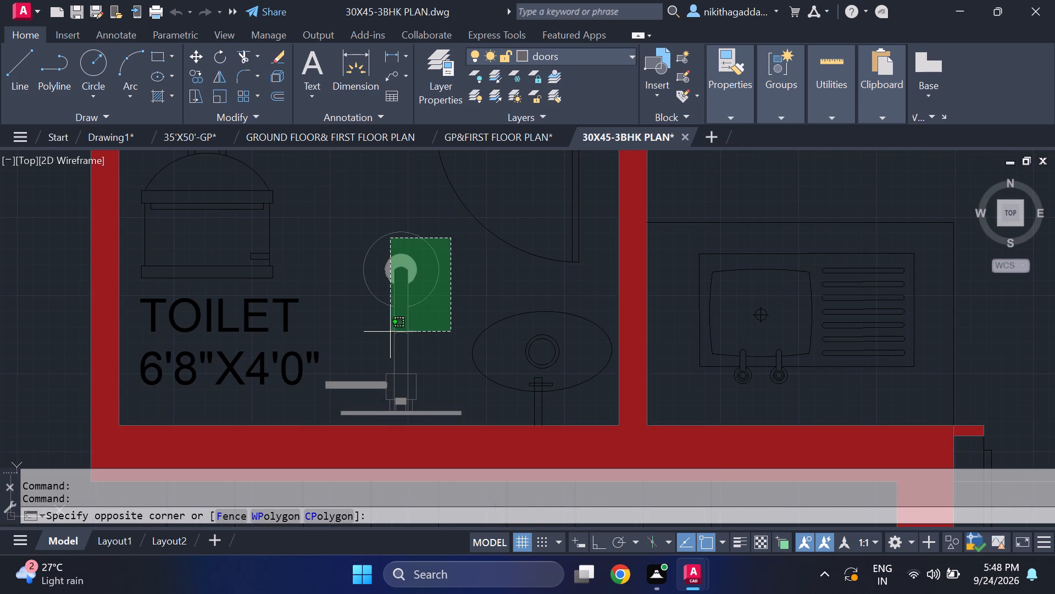
left_click(349, 408)
scroll(363, 381, "down", 4)
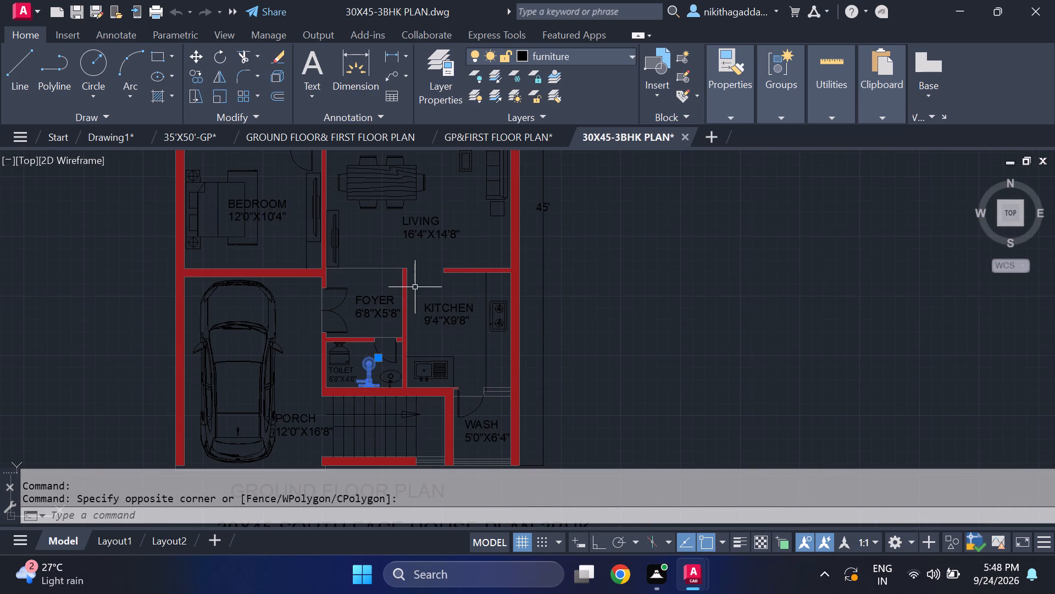
Add all parts of the two-burner stove by the east wall of the KITCHEN to the selection.
middle_click_drag(415, 287, 391, 299)
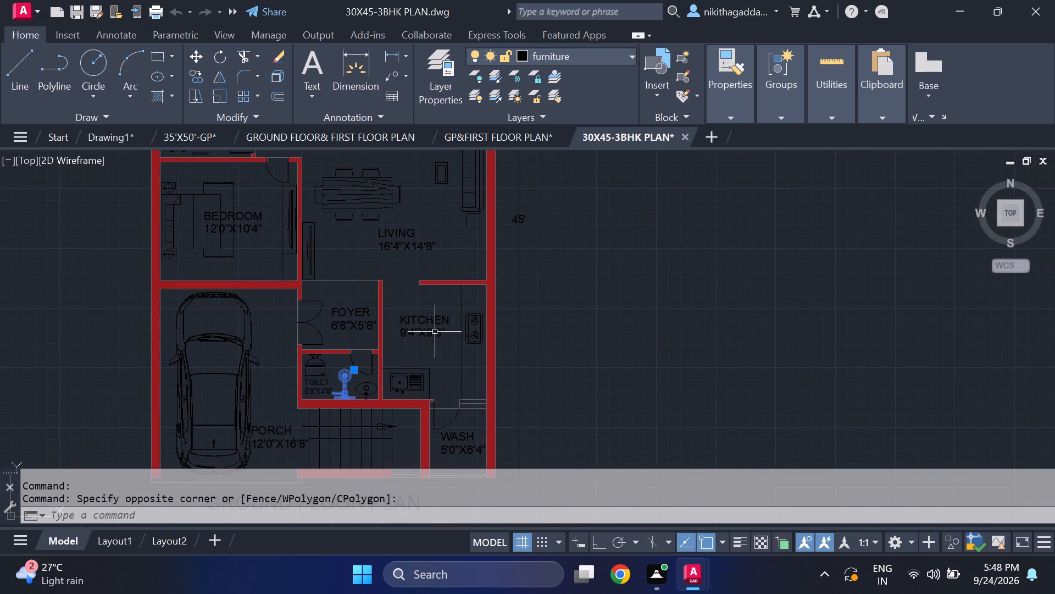
scroll(474, 329, "up", 3)
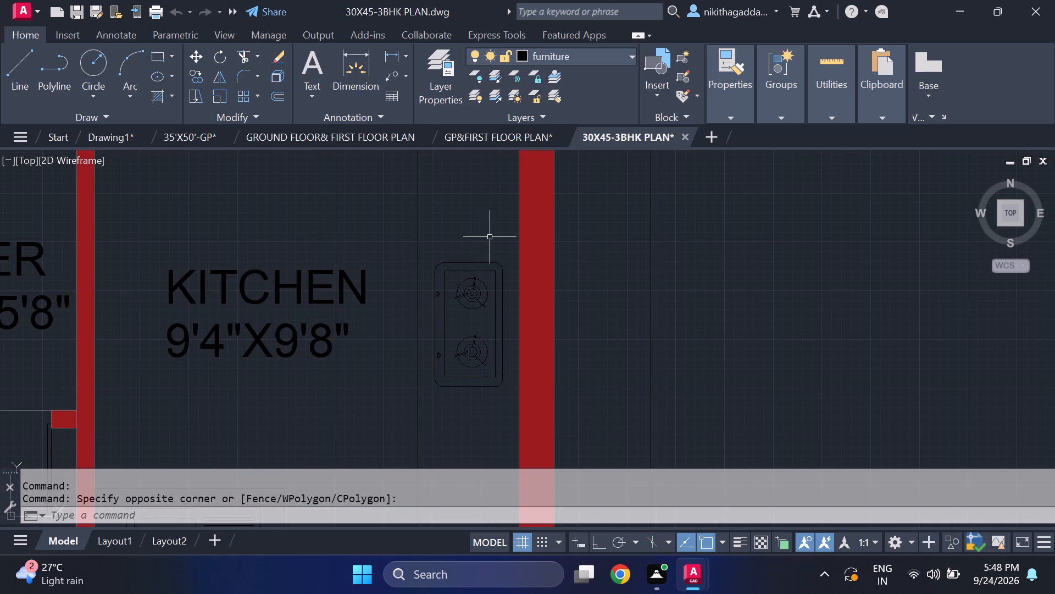
left_click(490, 237)
left_click(432, 417)
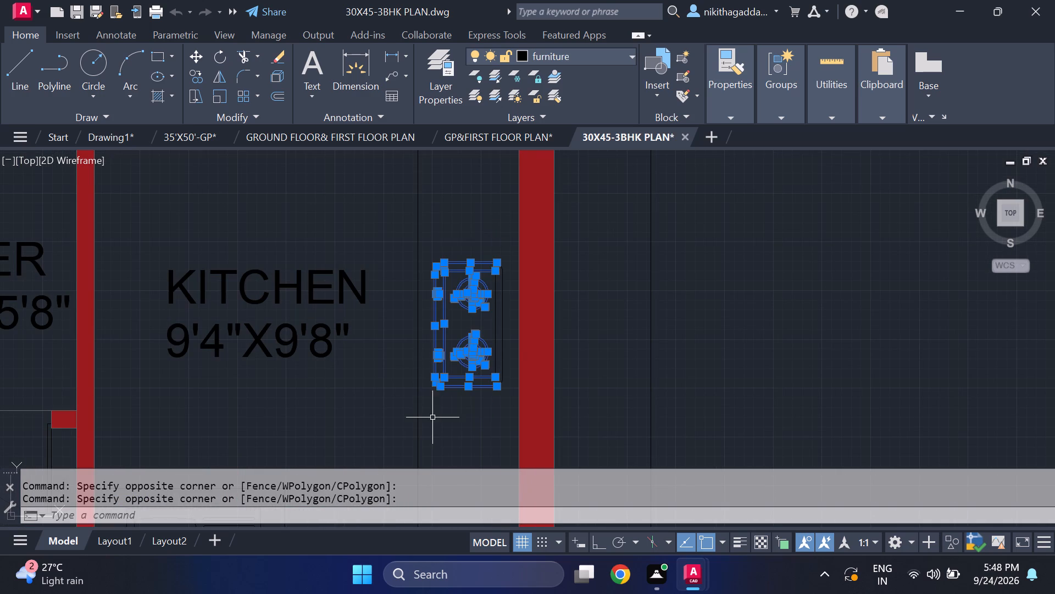
scroll(501, 285, "up", 1)
left_click_drag(508, 228, 507, 233)
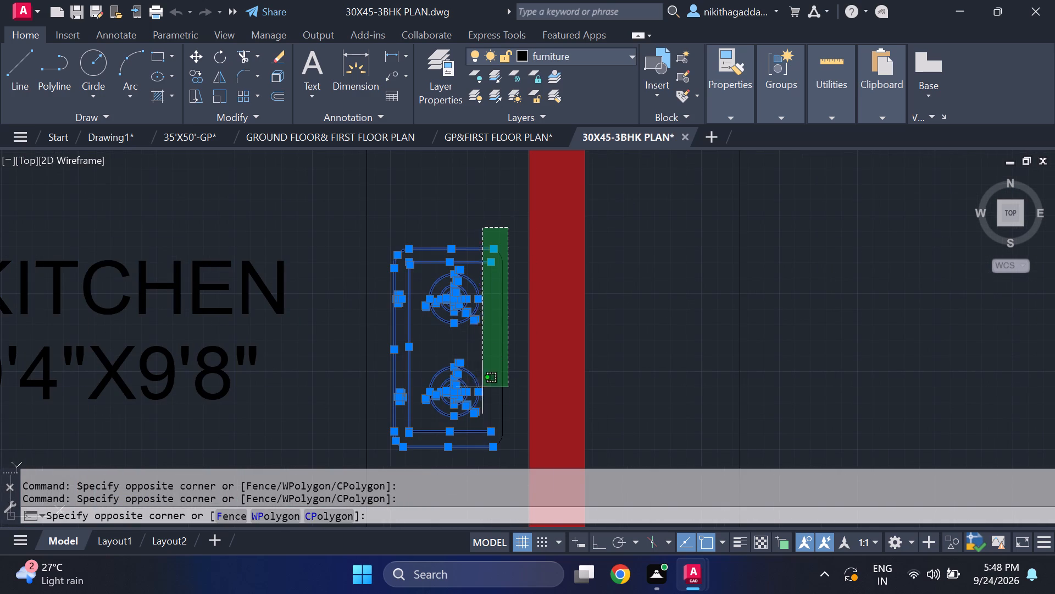
left_click(424, 452)
scroll(463, 415, "down", 3)
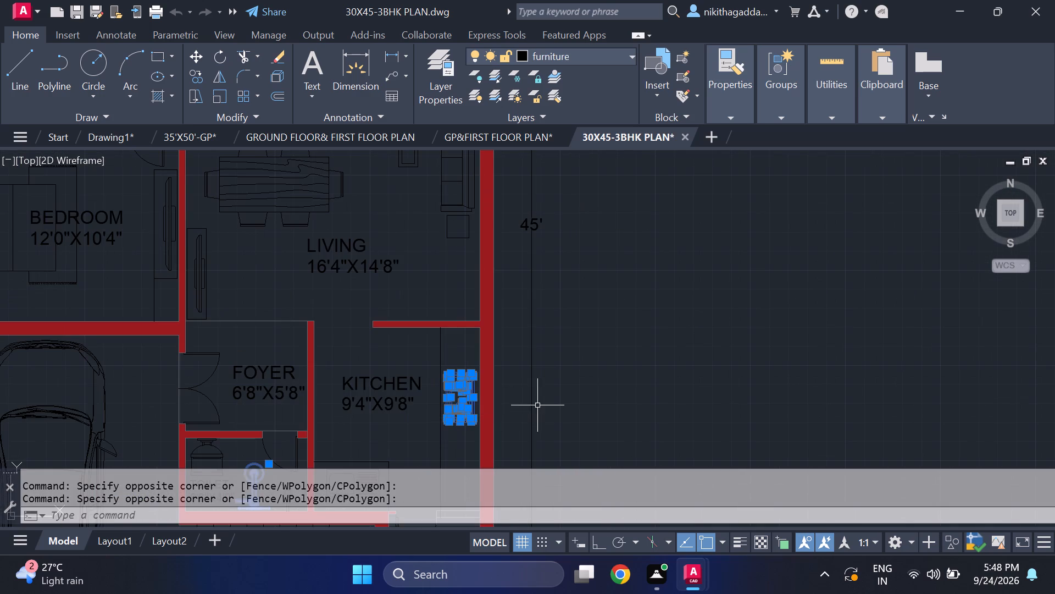
scroll(538, 400, "down", 2)
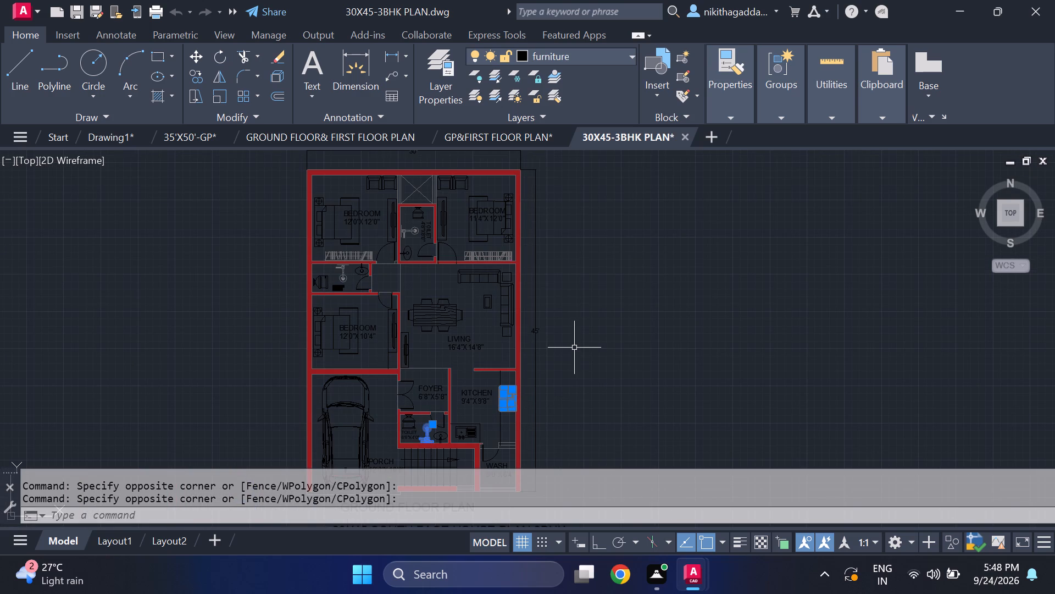
middle_click_drag(574, 348, 584, 290)
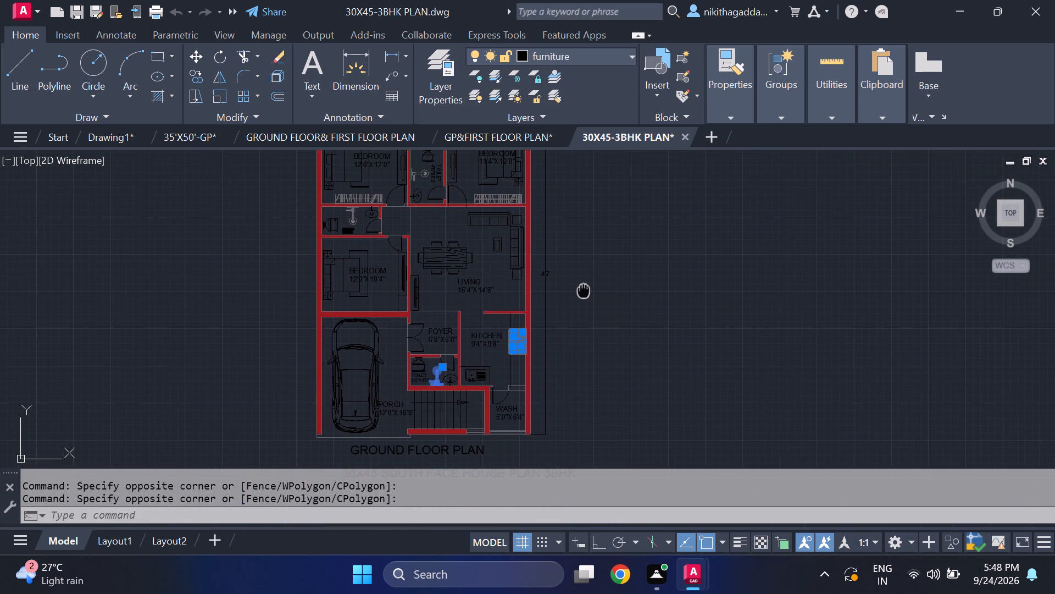
middle_click_drag(584, 290, 584, 305)
scroll(480, 388, "up", 2)
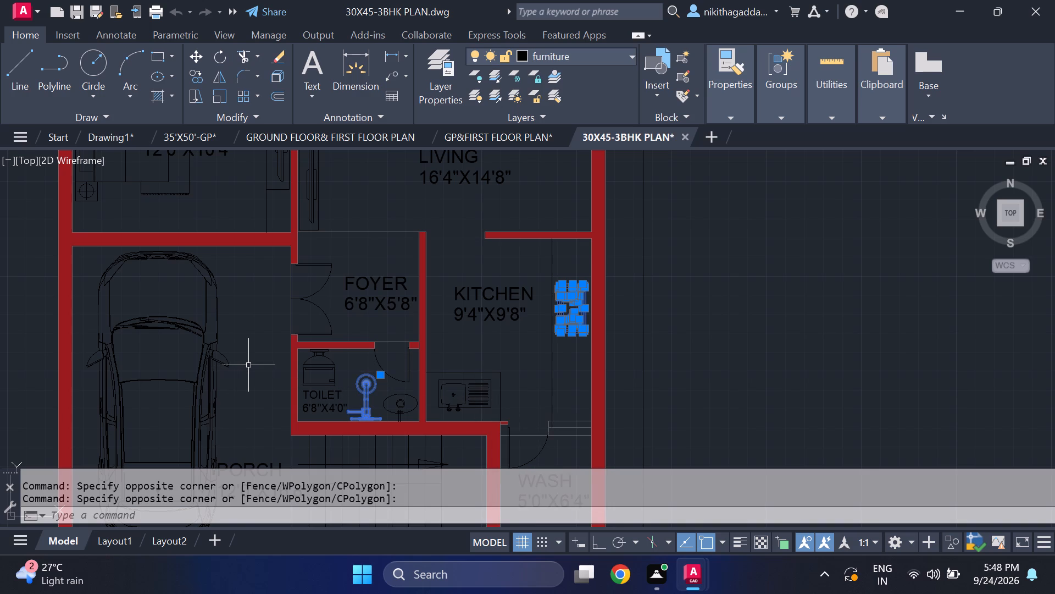
Add the hanger-filled wardrobe along the south wall of the 12'0"X12'0" BEDROOM to the selection.
scroll(248, 365, "down", 1)
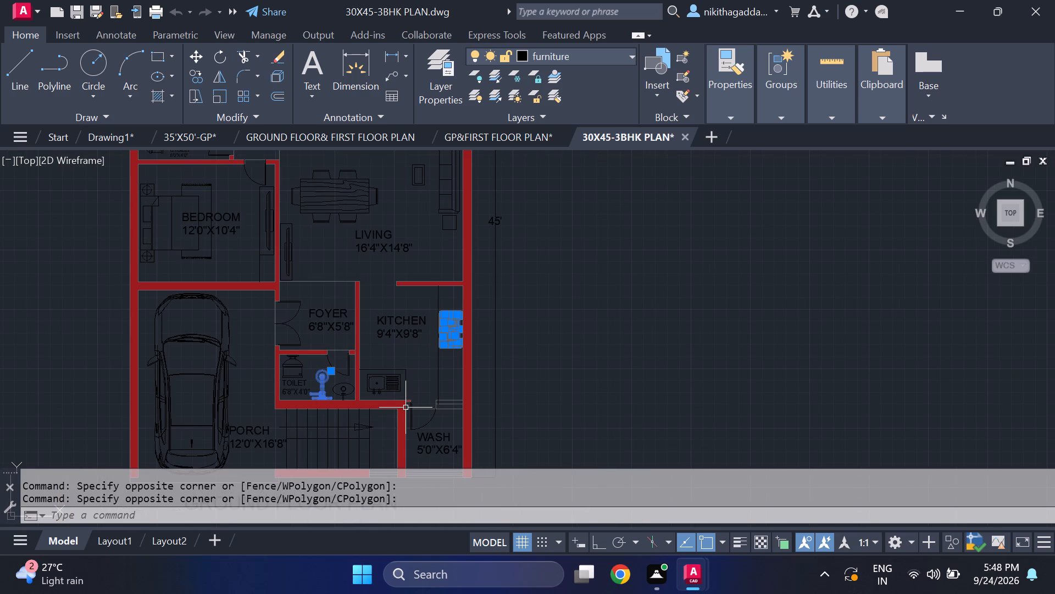
middle_click_drag(407, 408, 503, 331)
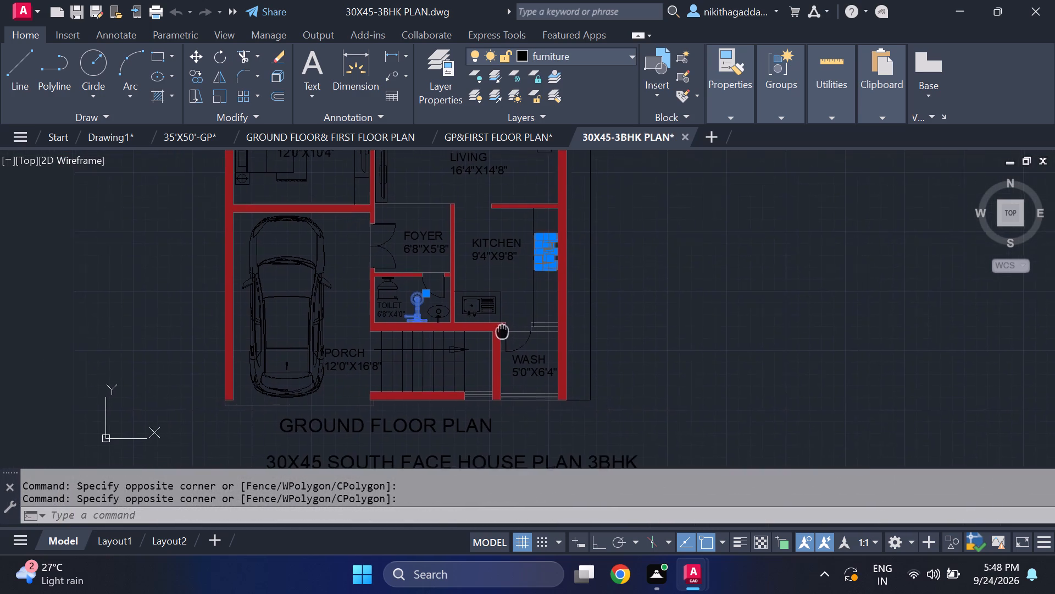
middle_click_drag(503, 331, 508, 374)
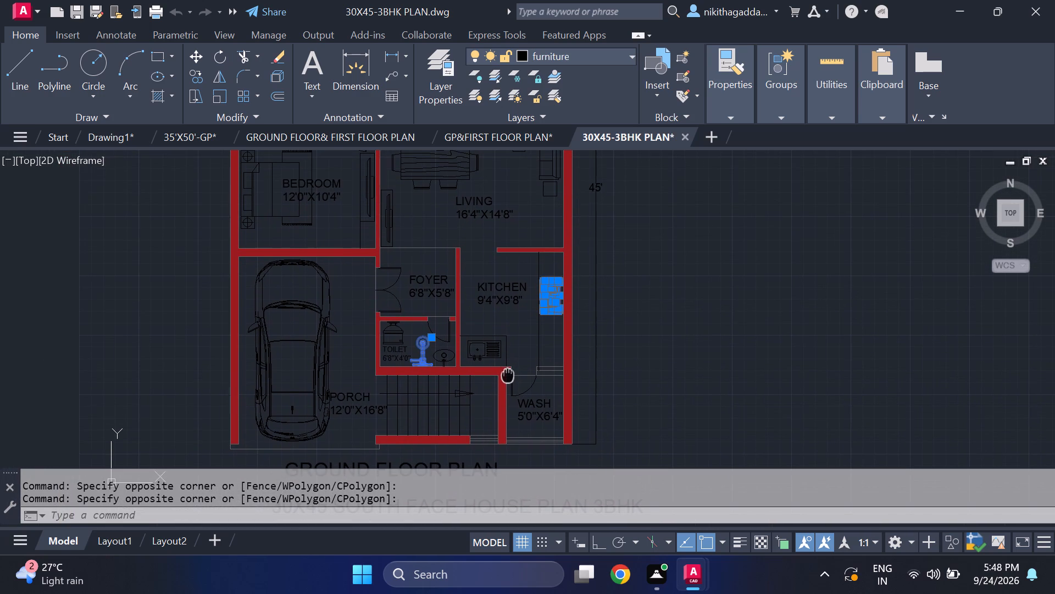
middle_click_drag(508, 374, 504, 377)
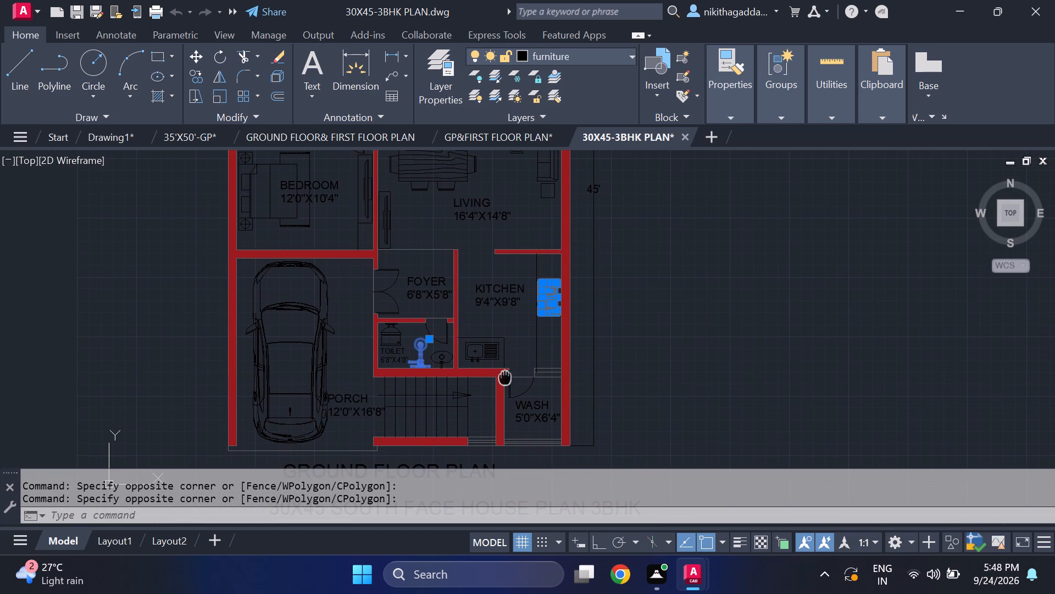
middle_click_drag(504, 377, 503, 377)
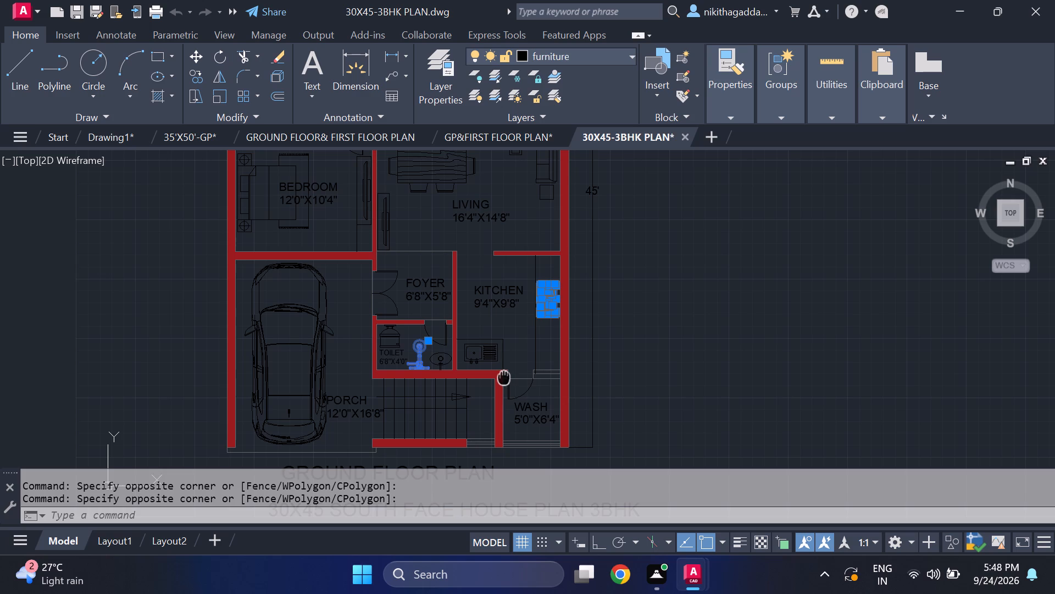
middle_click_drag(503, 377, 506, 421)
middle_click_drag(460, 296, 460, 404)
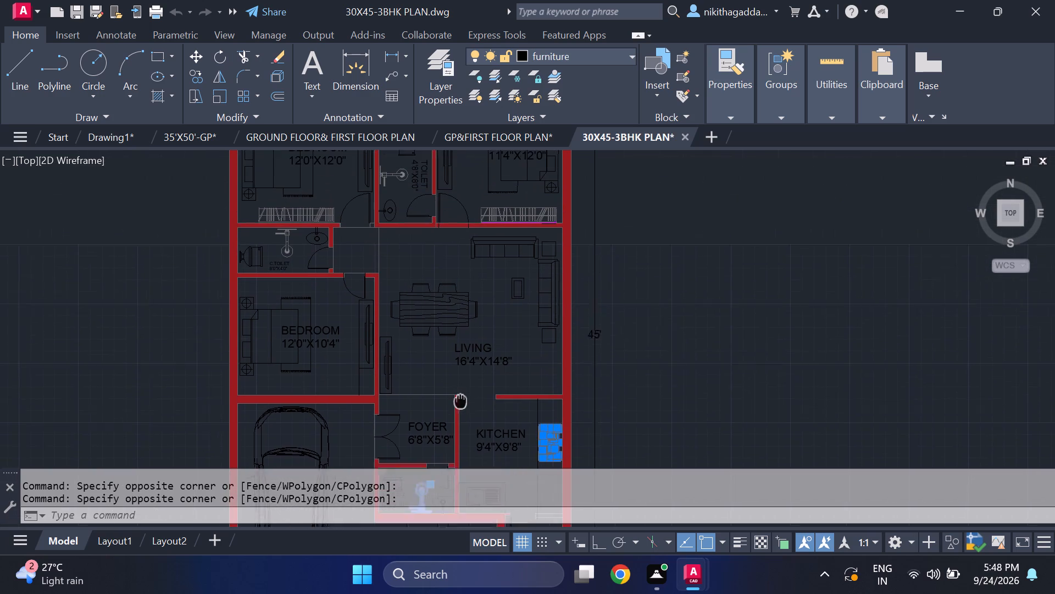
middle_click_drag(460, 404, 459, 422)
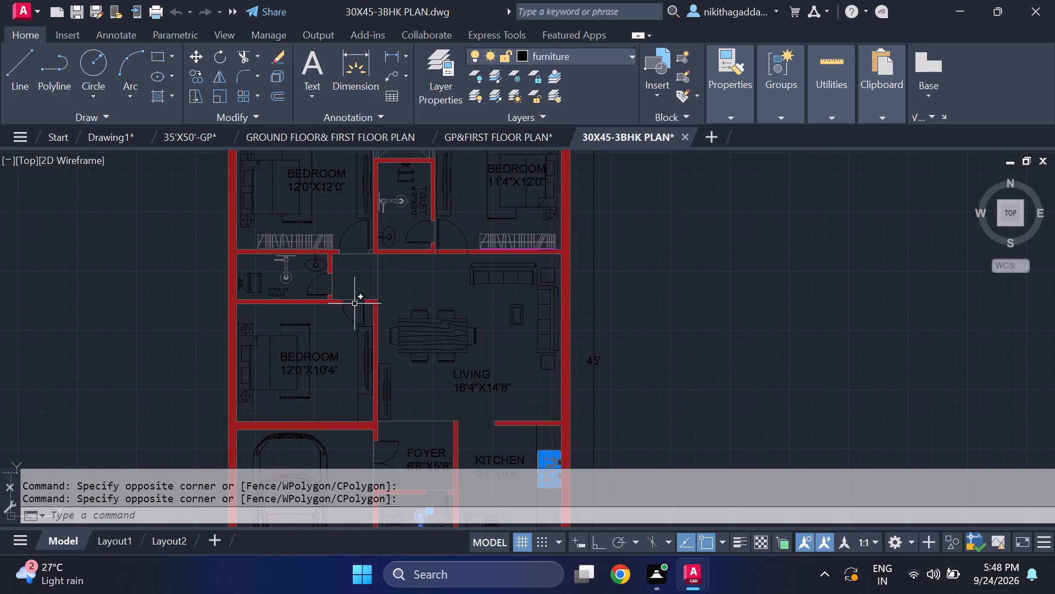
middle_click_drag(282, 246, 310, 345)
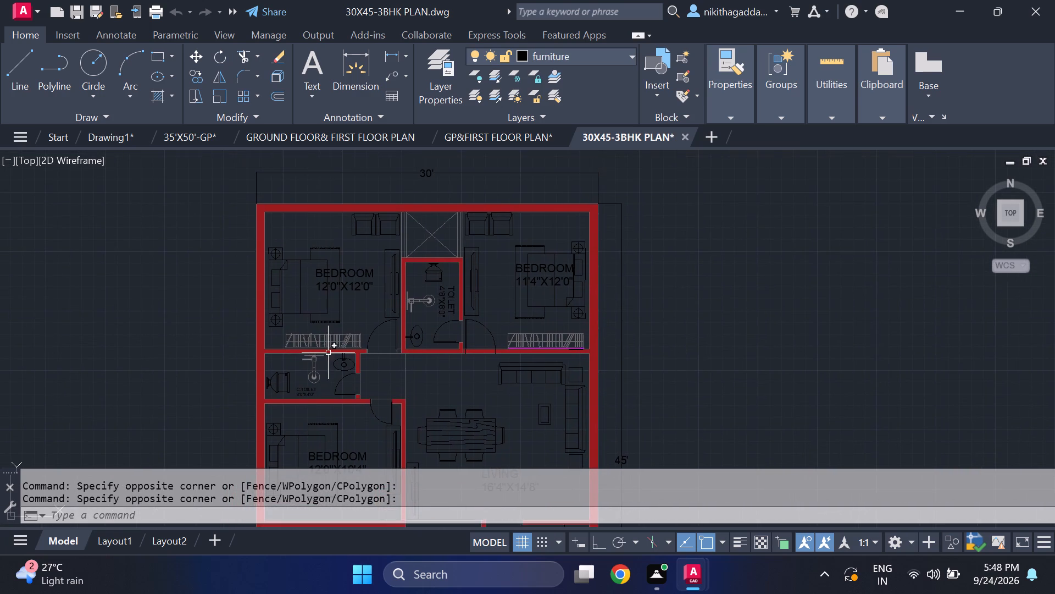
scroll(328, 353, "up", 2)
scroll(375, 332, "up", 3)
left_click_drag(531, 191, 515, 225)
left_click(173, 375)
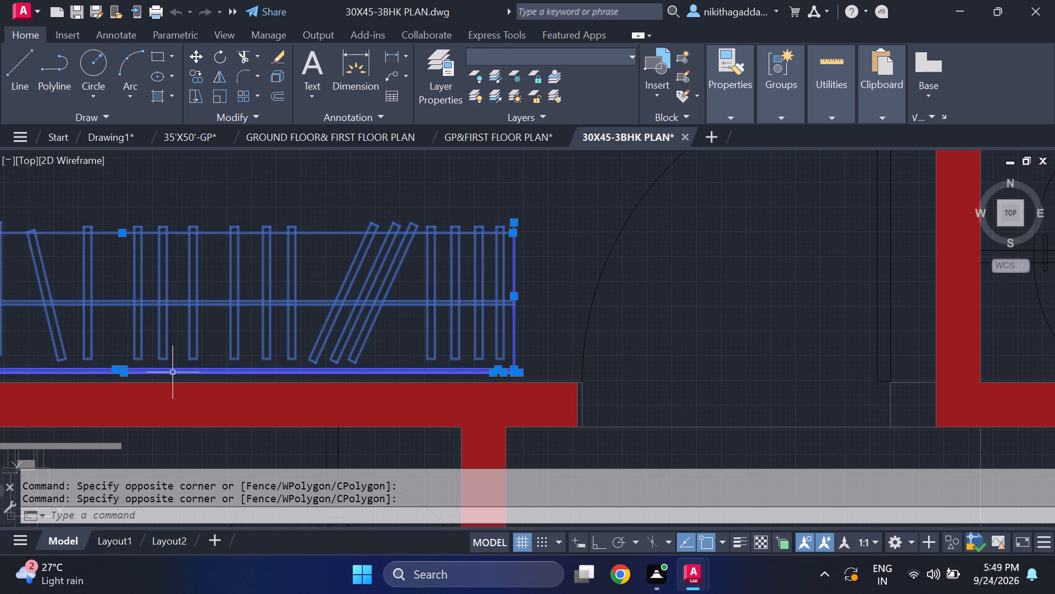
Add the remaining outline pieces at the wardrobe's west end to the selection, checking its full length.
scroll(187, 355, "down", 1)
middle_click_drag(162, 336, 497, 348)
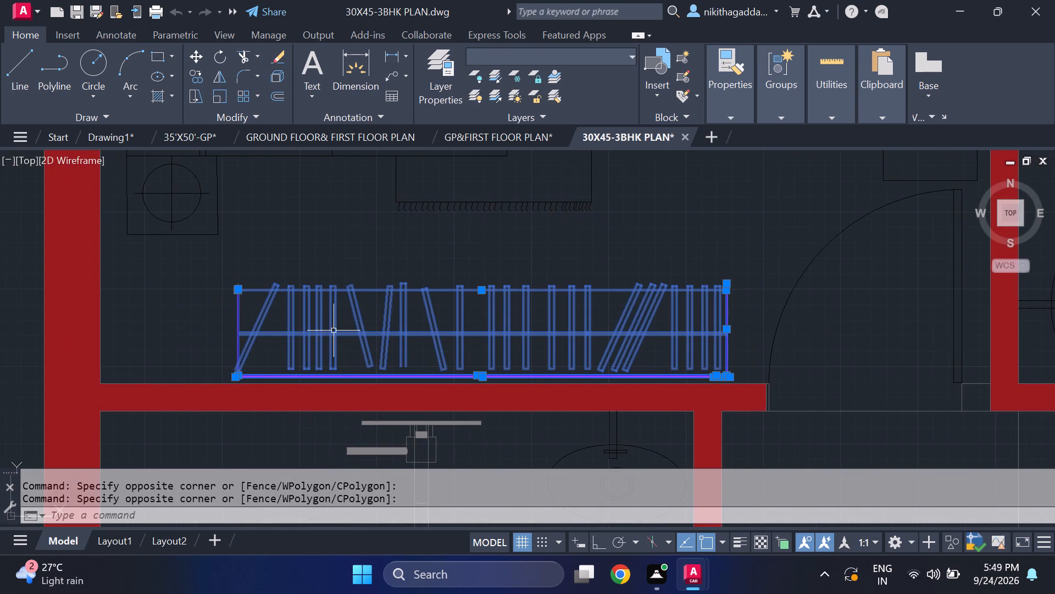
scroll(285, 329, "up", 2)
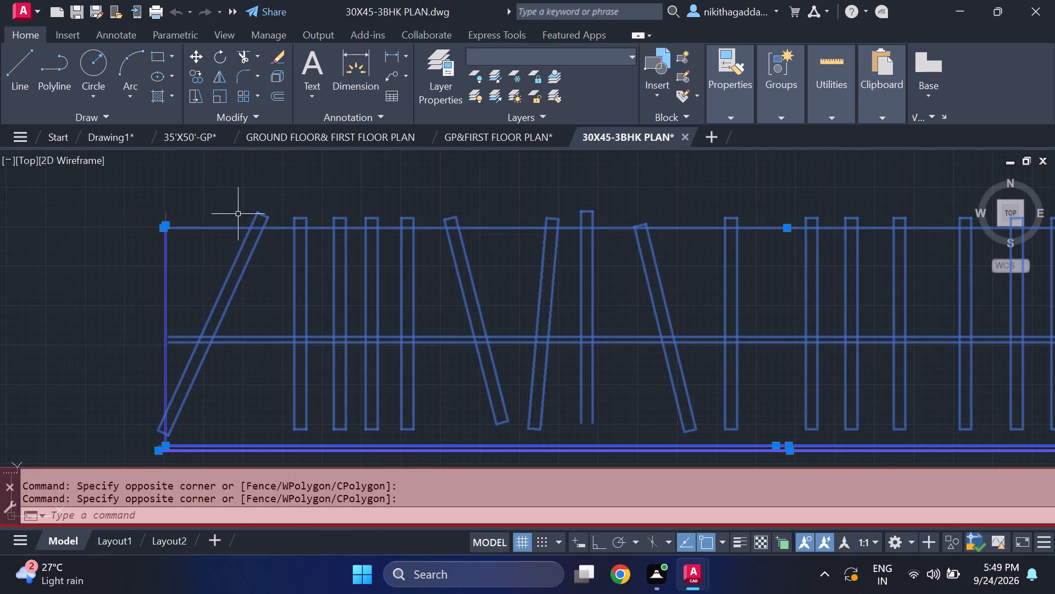
left_click(238, 211)
left_click(130, 267)
scroll(206, 450, "up", 3)
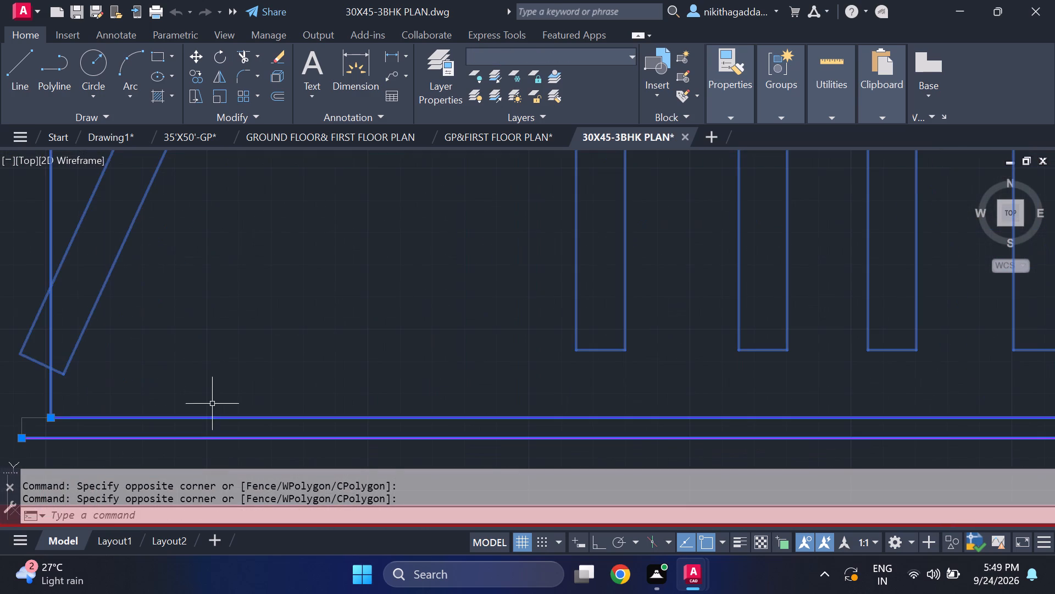
left_click_drag(207, 371, 158, 378)
left_click(7, 447)
scroll(226, 382, "down", 4)
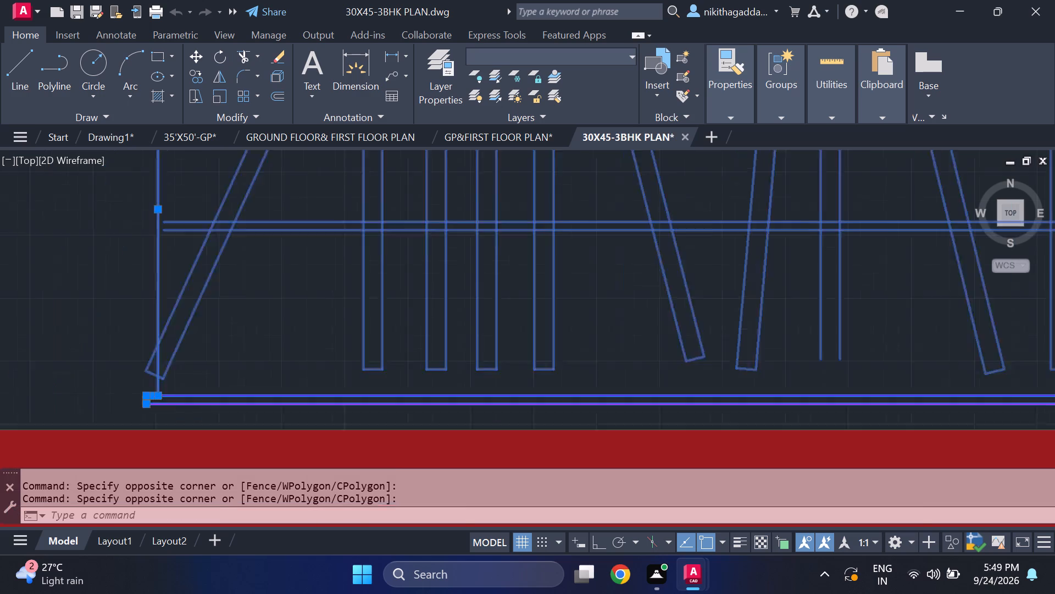
middle_click_drag(932, 376, 412, 373)
scroll(420, 382, "up", 4)
scroll(526, 390, "down", 4)
scroll(542, 266, "up", 3)
scroll(542, 267, "down", 2)
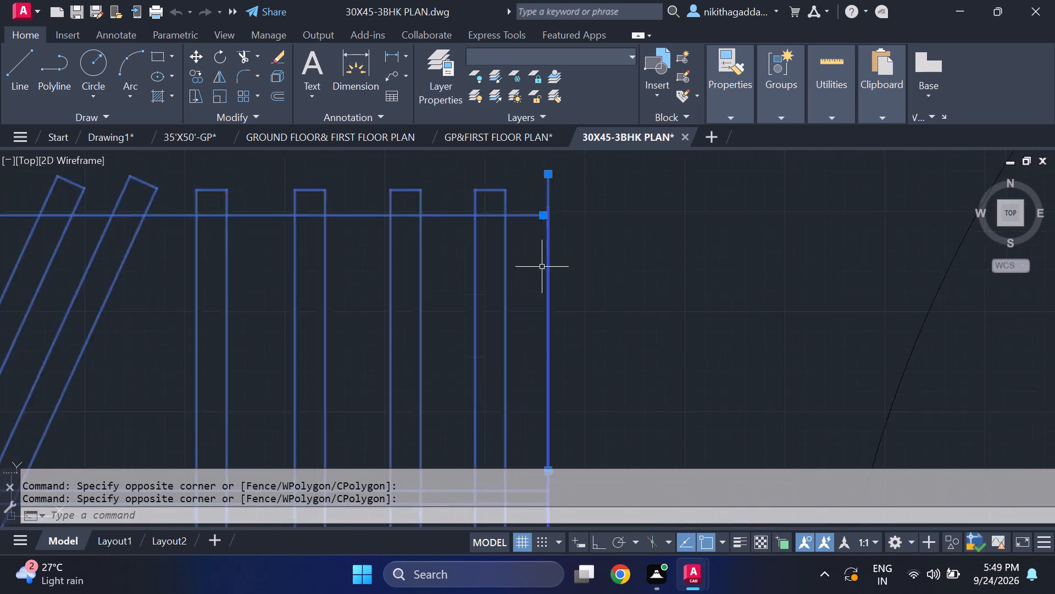
Copy the selected shower, stove and wardrobe, and paste them into Drawing1 among the loose furniture blocks west of the floor plan.
scroll(542, 267, "down", 2)
scroll(554, 316, "down", 4)
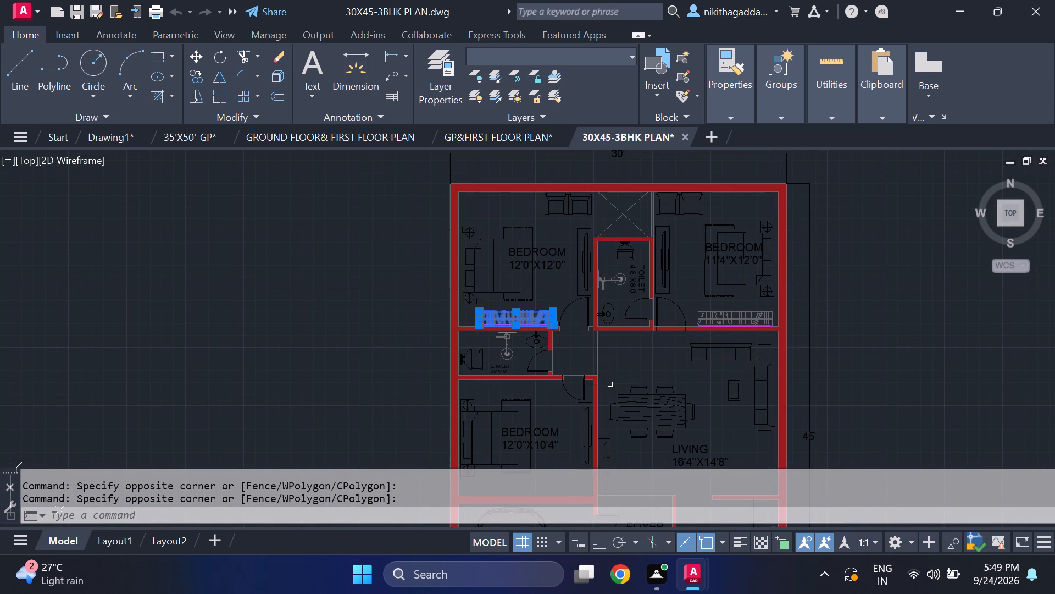
middle_click_drag(612, 387, 556, 301)
middle_click(556, 301)
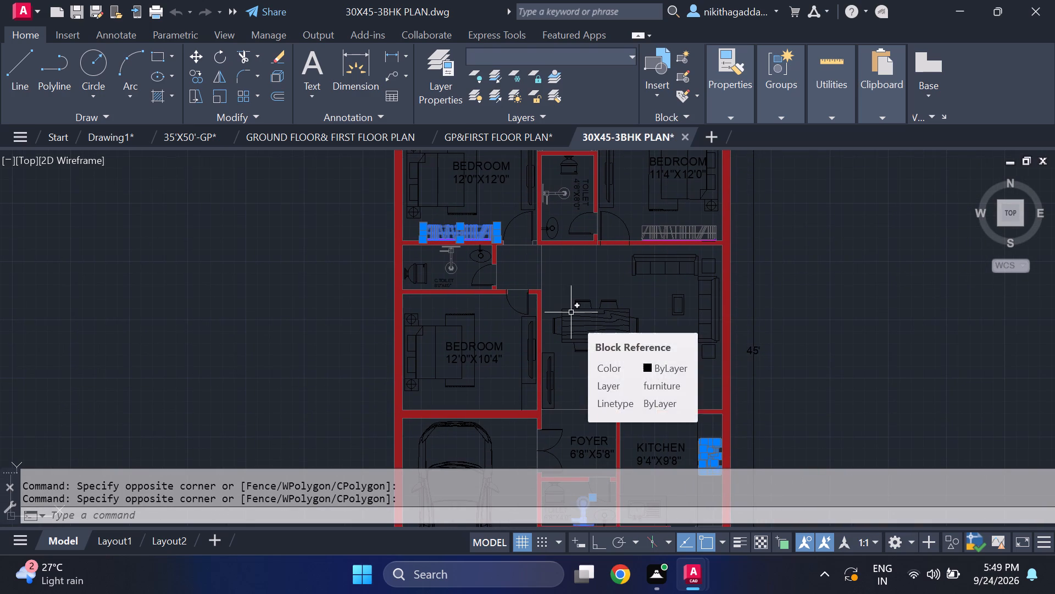
key("ctrl+c")
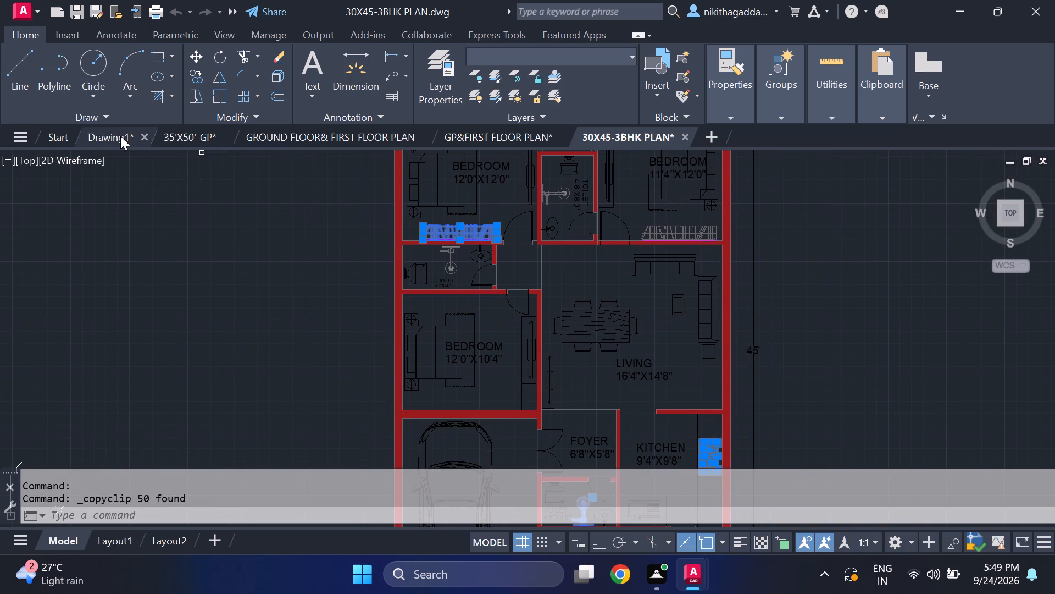
left_click(120, 136)
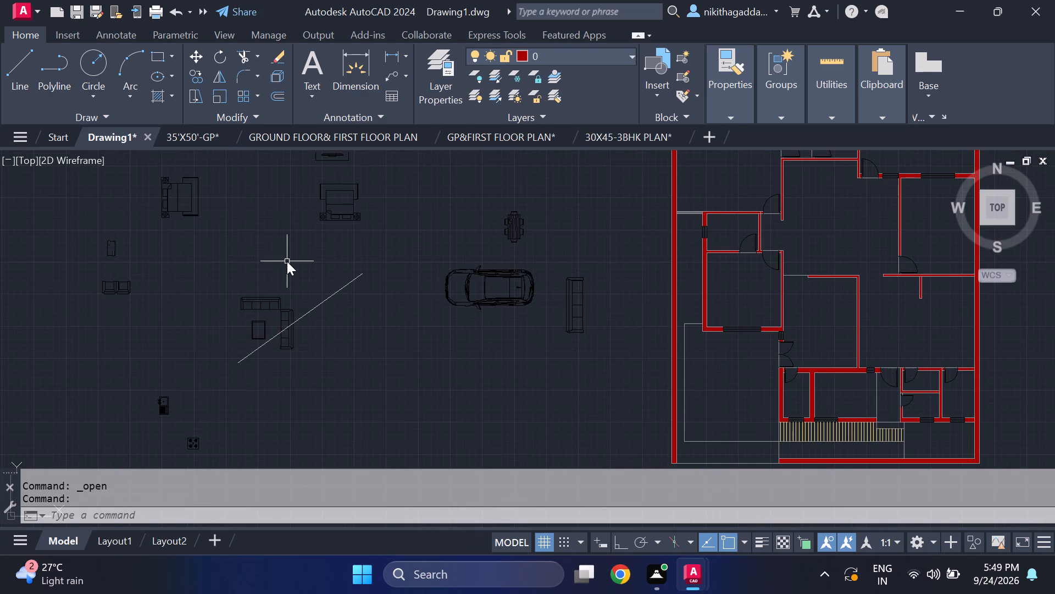
key("ctrl+v")
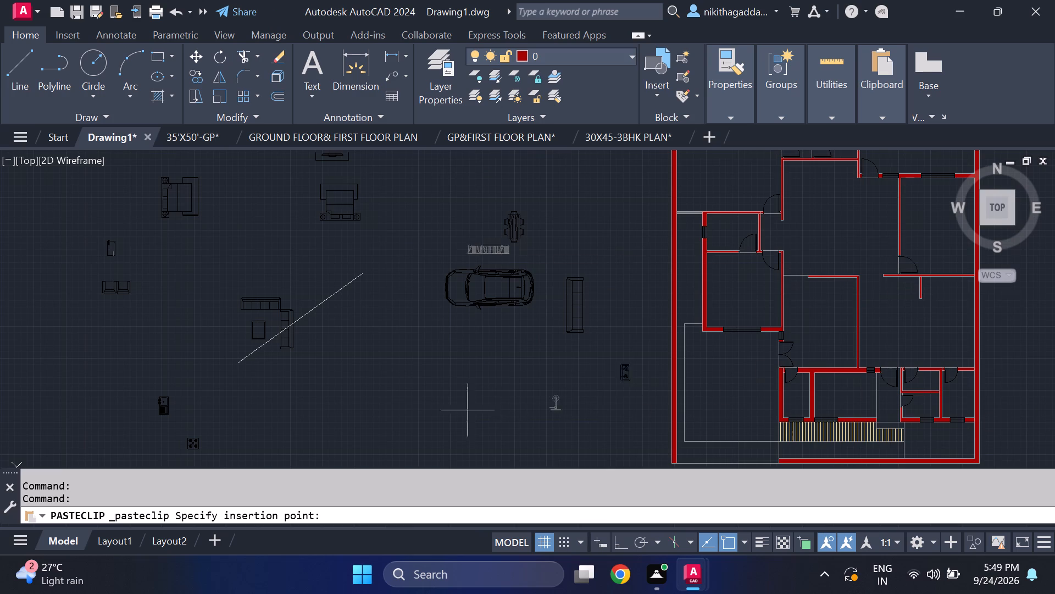
left_click(384, 424)
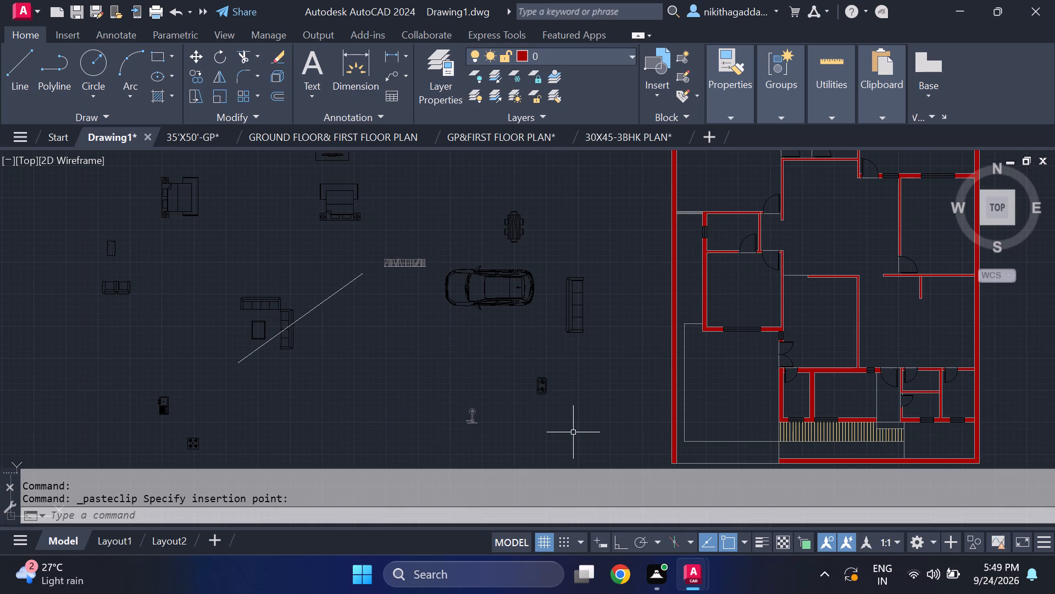
Assign the pasted shower fixture to the furniture layer.
scroll(541, 401, "up", 1)
middle_click_drag(475, 414, 468, 383)
scroll(468, 394, "up", 1)
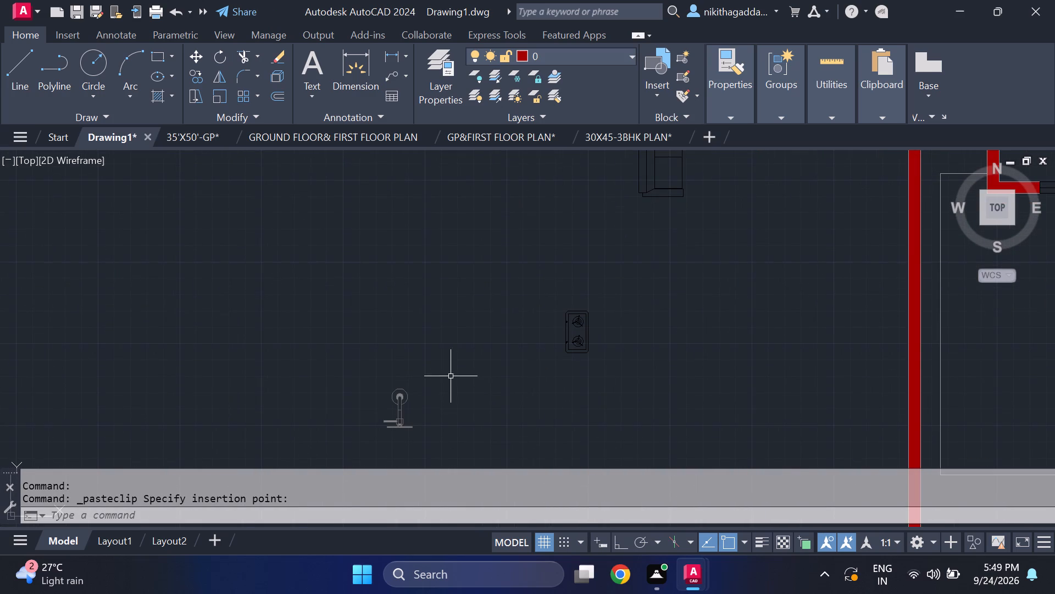
left_click_drag(441, 373, 434, 377)
left_click(354, 437)
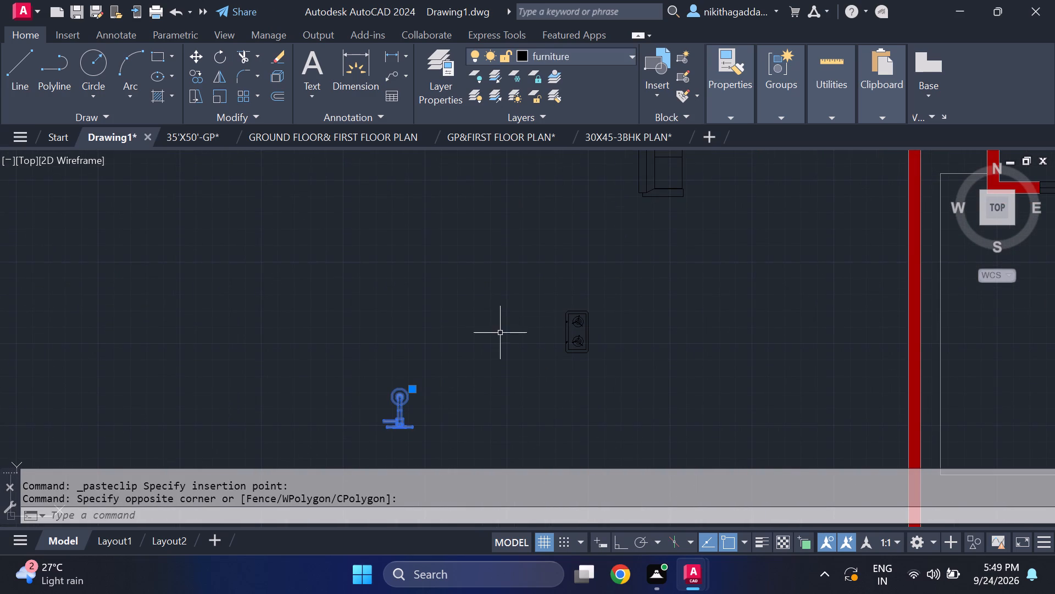
left_click(608, 62)
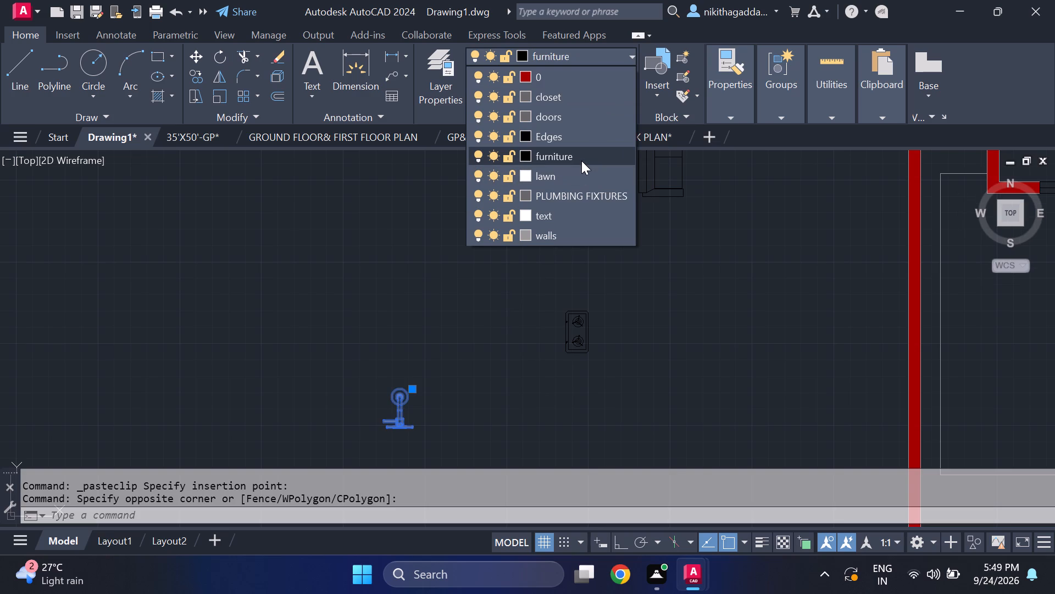
left_click(581, 161)
key("Escape")
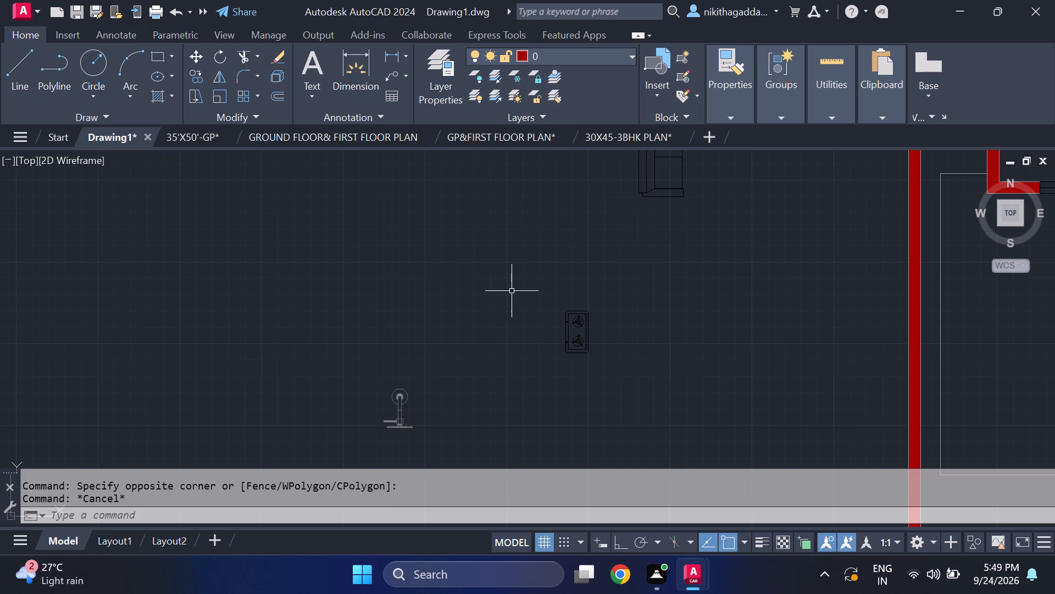
Move the pasted two-burner stove into the floor plan, just inside the east outer wall of the room with the short stub wall.
scroll(515, 312, "down", 2)
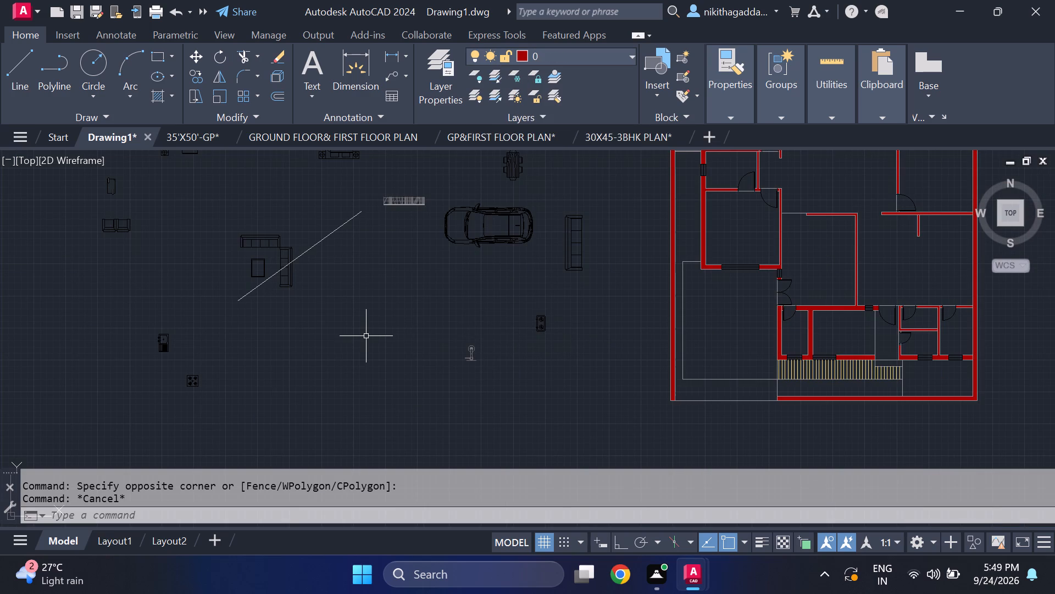
scroll(550, 323, "up", 2)
left_click(562, 291)
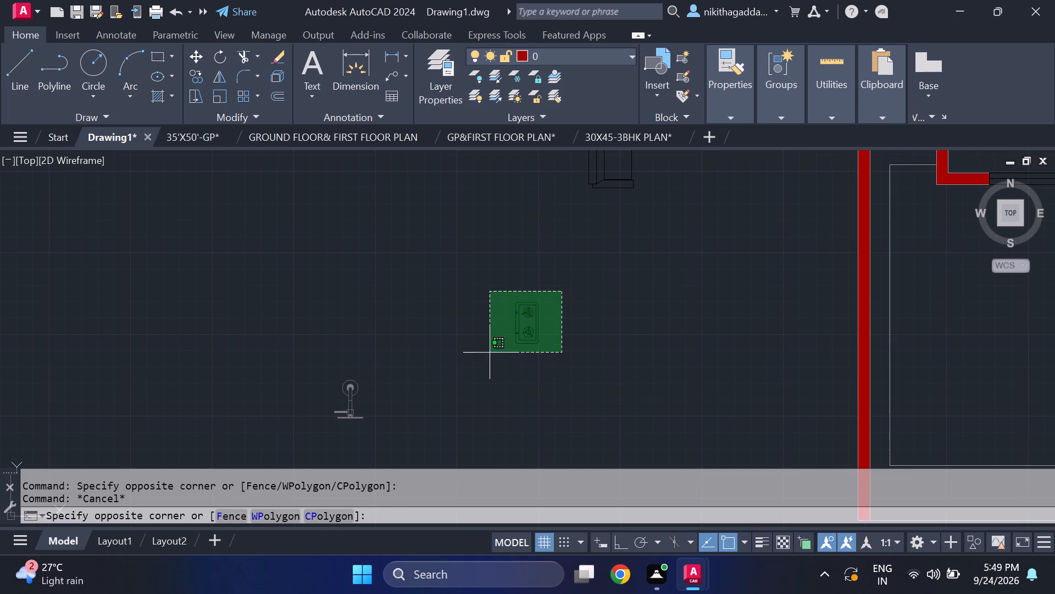
left_click(474, 369)
scroll(547, 339, "up", 3)
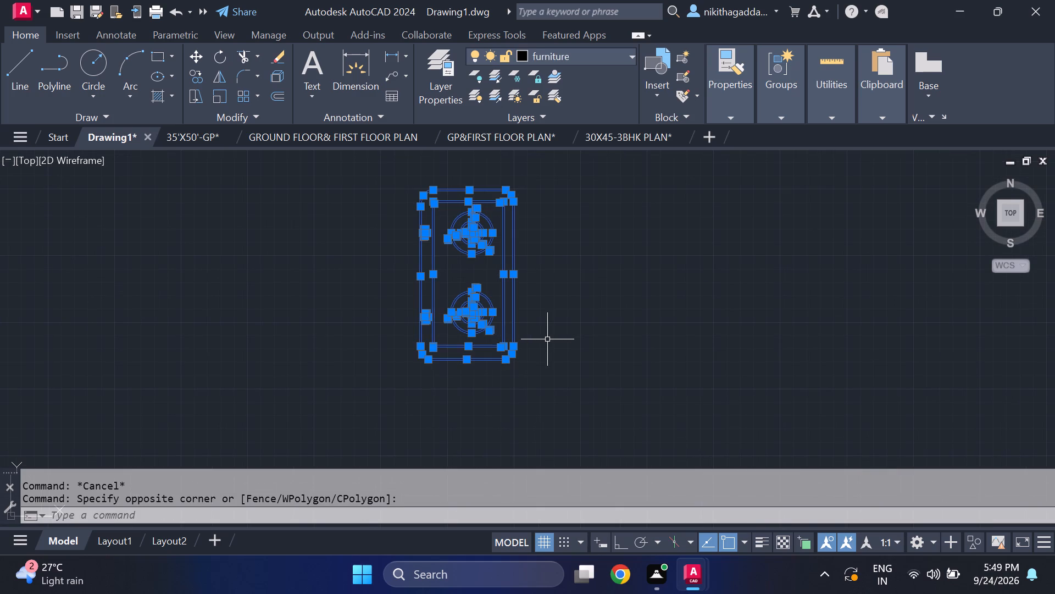
key("m")
key("Return")
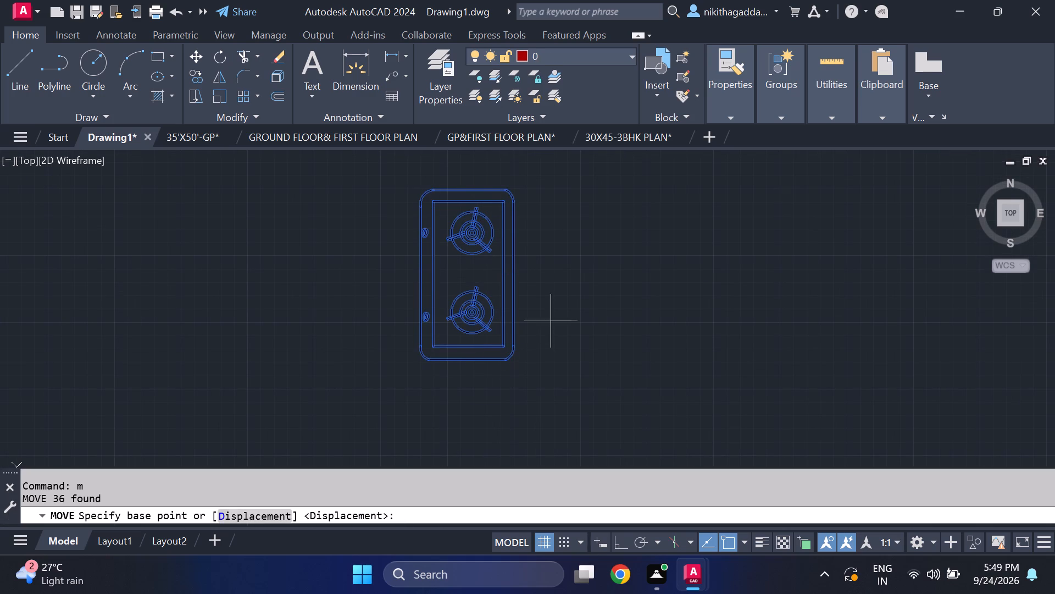
left_click(513, 277)
scroll(864, 275, "down", 4)
middle_click_drag(862, 282, 822, 271)
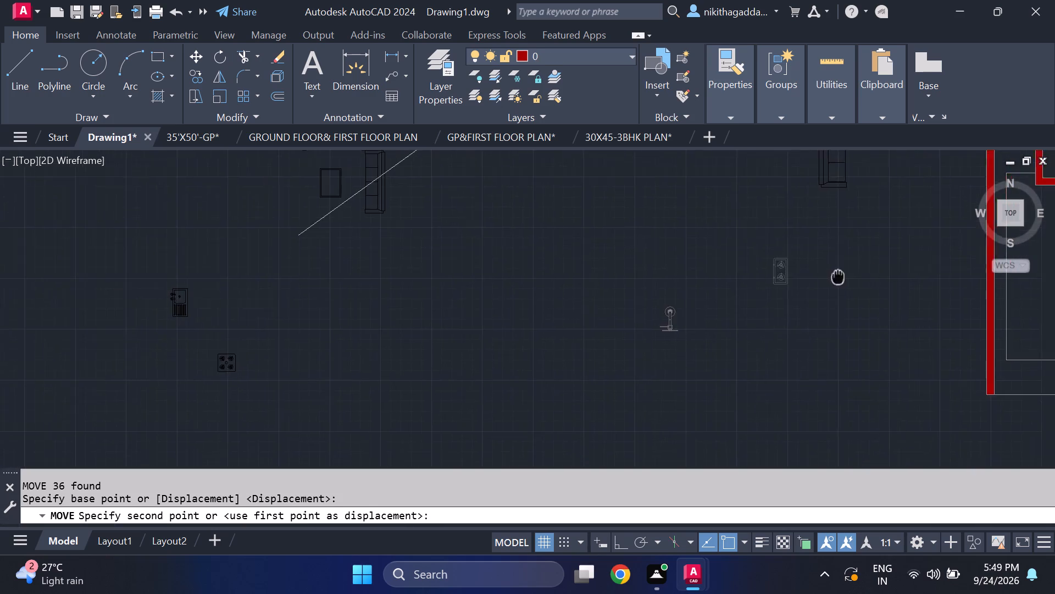
middle_click_drag(822, 271, 62, 281)
middle_click_drag(625, 215, 607, 263)
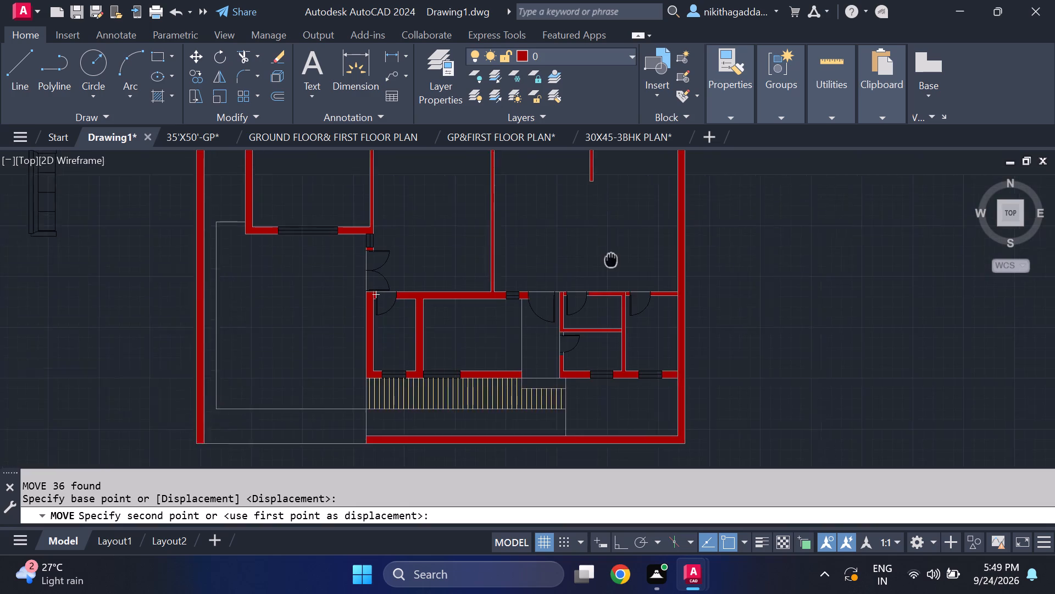
middle_click_drag(607, 263, 434, 333)
scroll(484, 303, "up", 1)
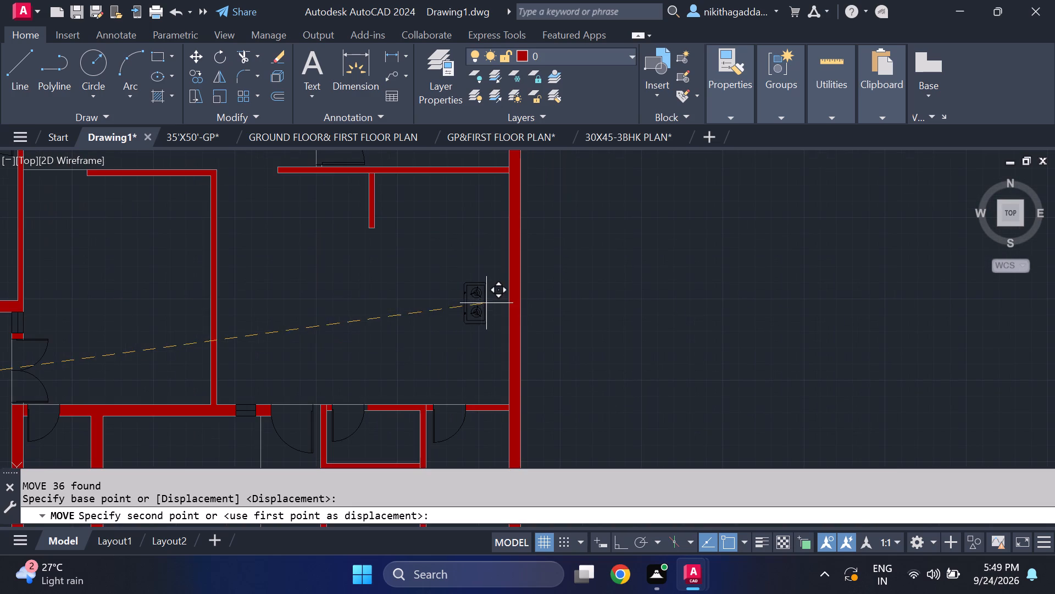
scroll(494, 305, "up", 2)
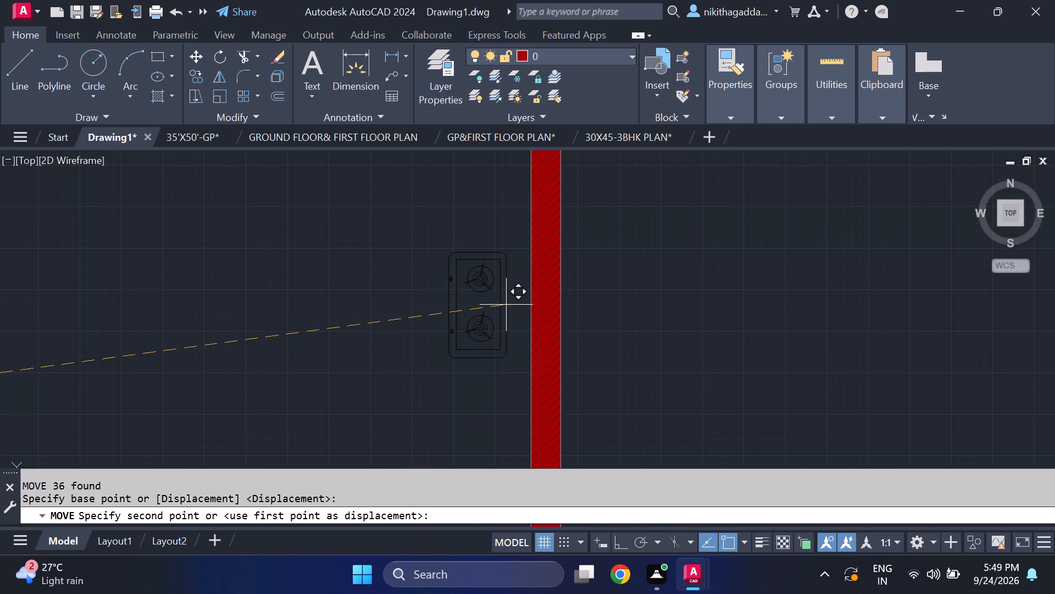
left_click(506, 305)
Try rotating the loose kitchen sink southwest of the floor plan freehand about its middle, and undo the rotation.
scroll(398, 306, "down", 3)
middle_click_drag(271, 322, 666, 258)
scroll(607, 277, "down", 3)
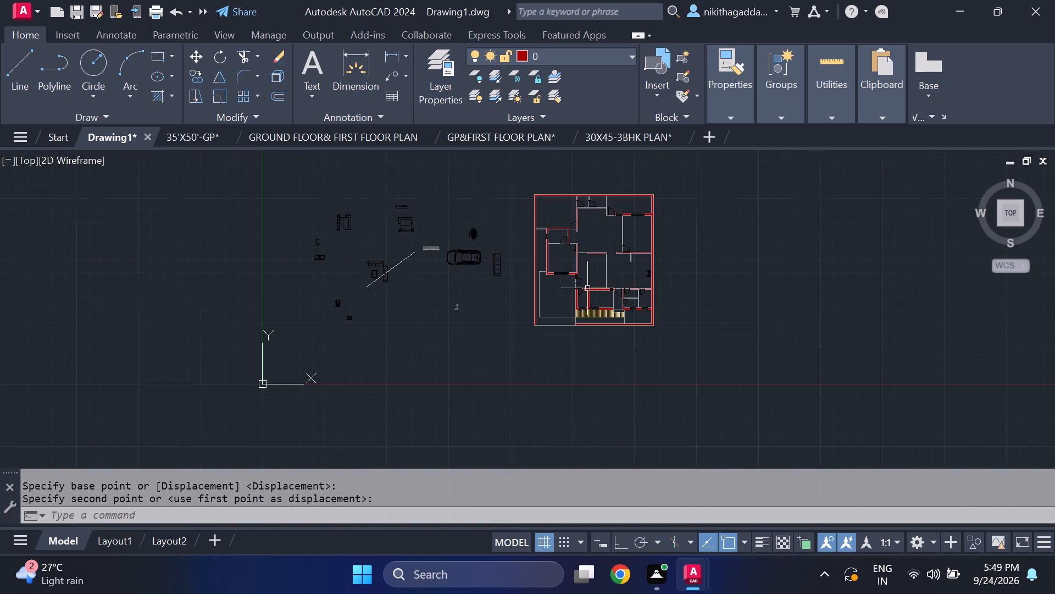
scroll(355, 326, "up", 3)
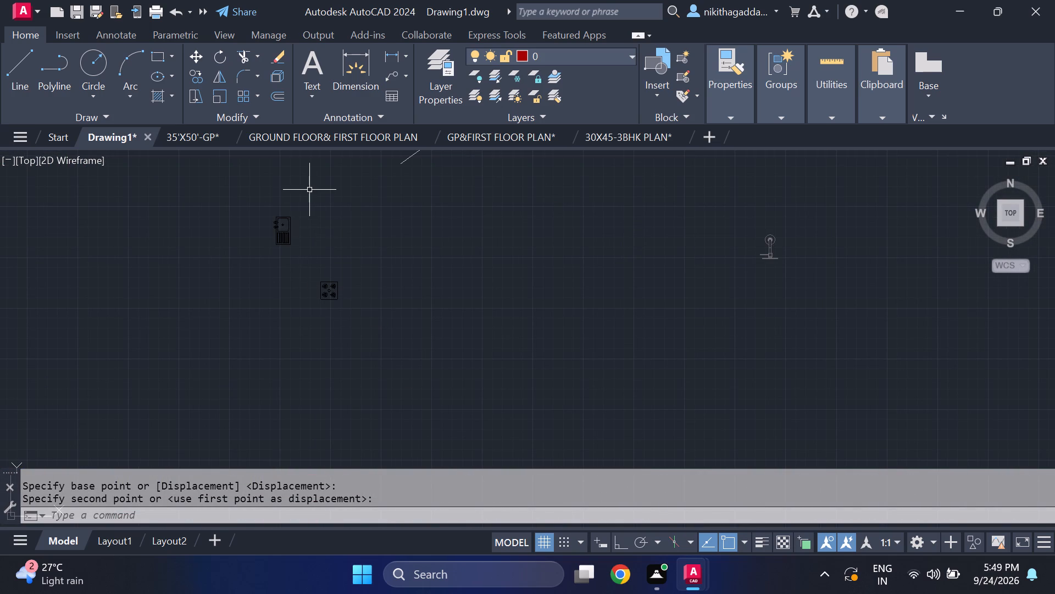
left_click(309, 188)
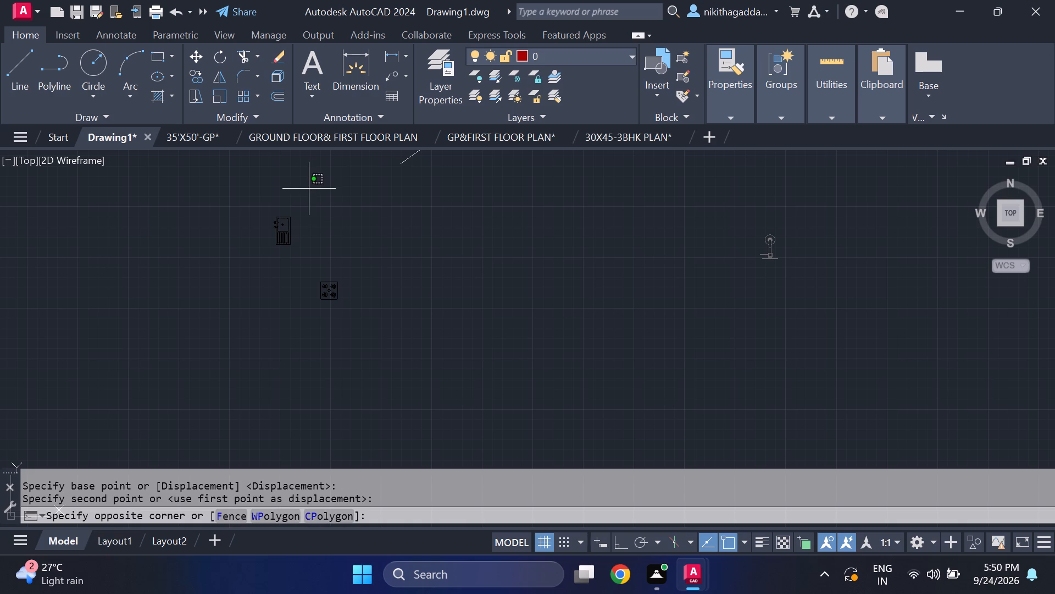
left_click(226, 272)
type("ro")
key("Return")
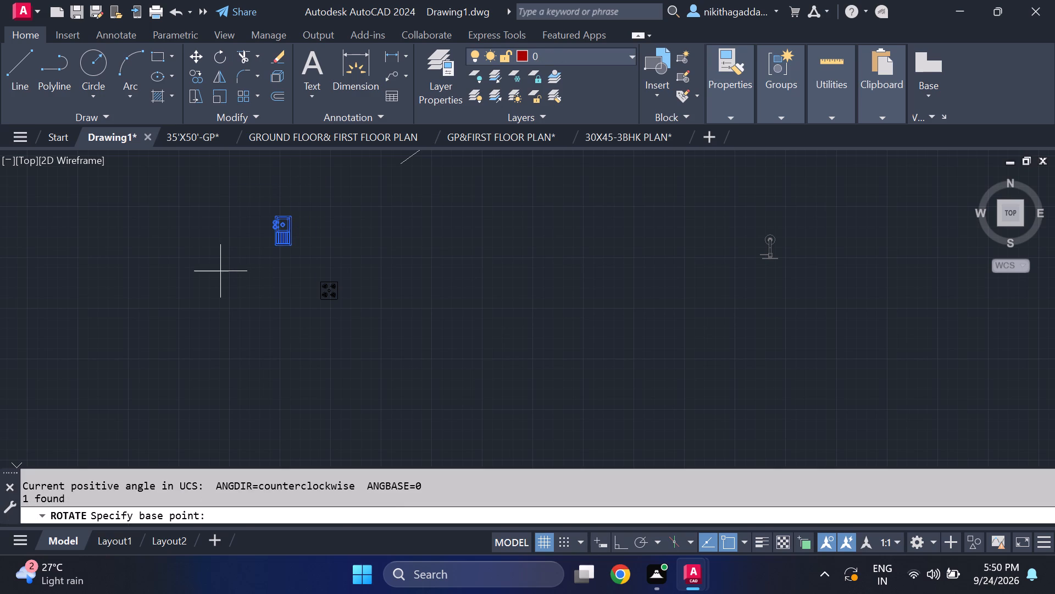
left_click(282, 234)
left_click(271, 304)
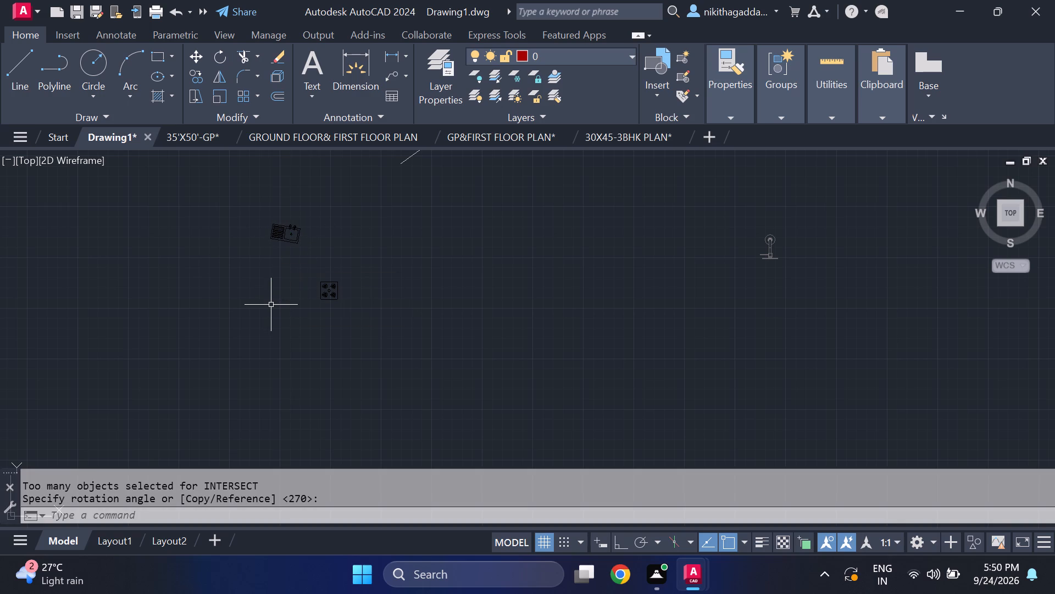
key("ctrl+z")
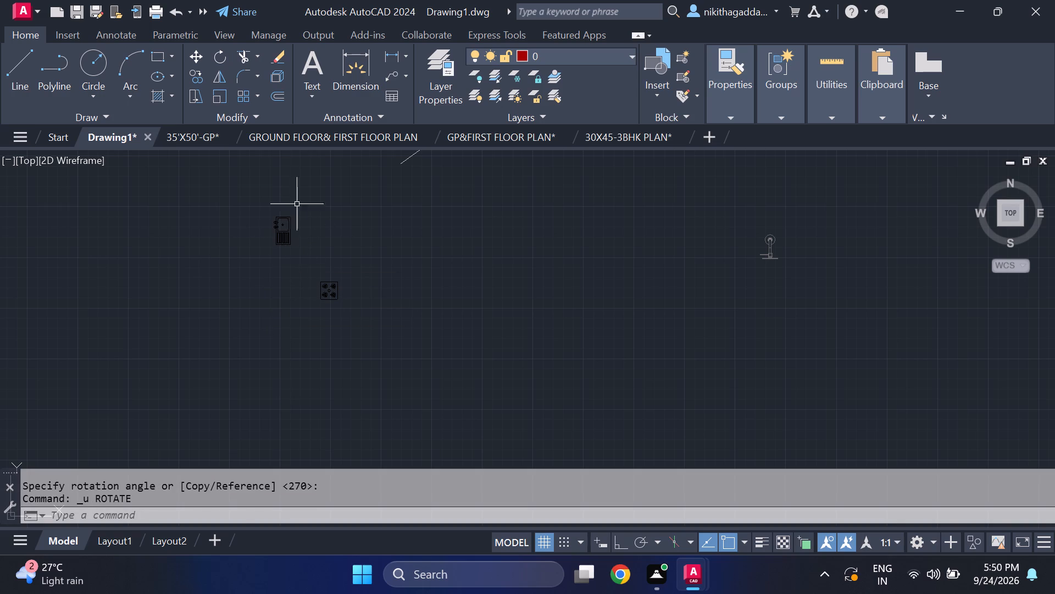
Rotate the loose kitchen sink to 270° about its drain centre, so the drainboard points west and the taps face north.
left_click_drag(308, 187, 305, 192)
left_click(269, 280)
type("ro")
key("Return")
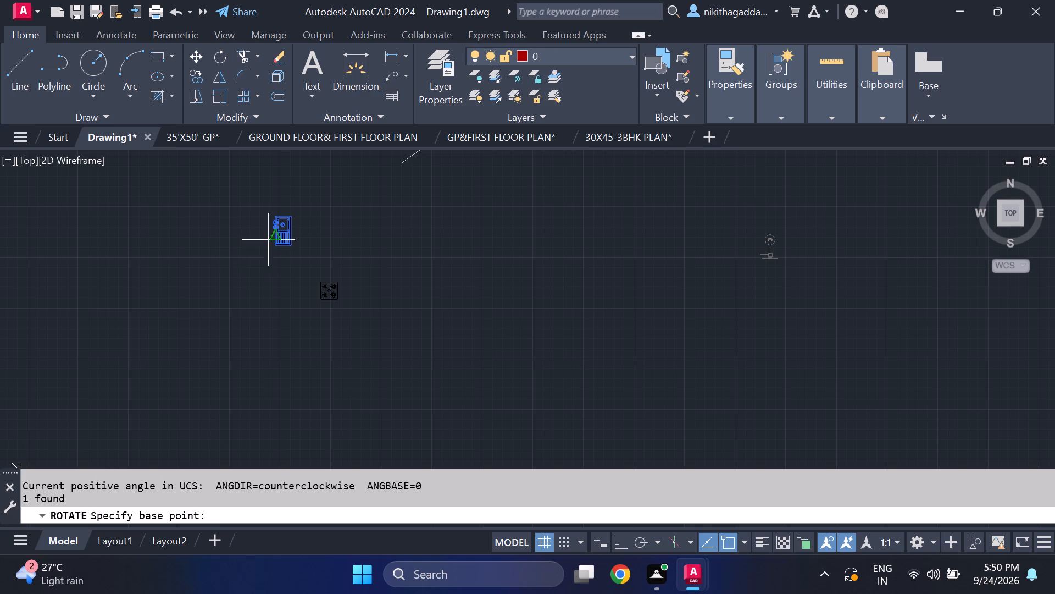
scroll(275, 222, "up", 7)
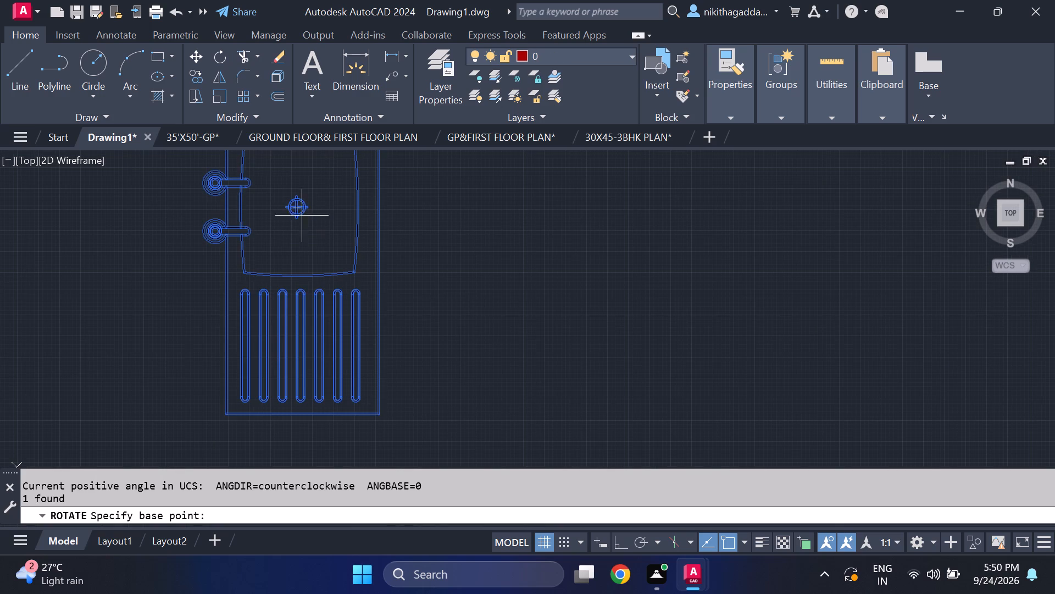
left_click(295, 210)
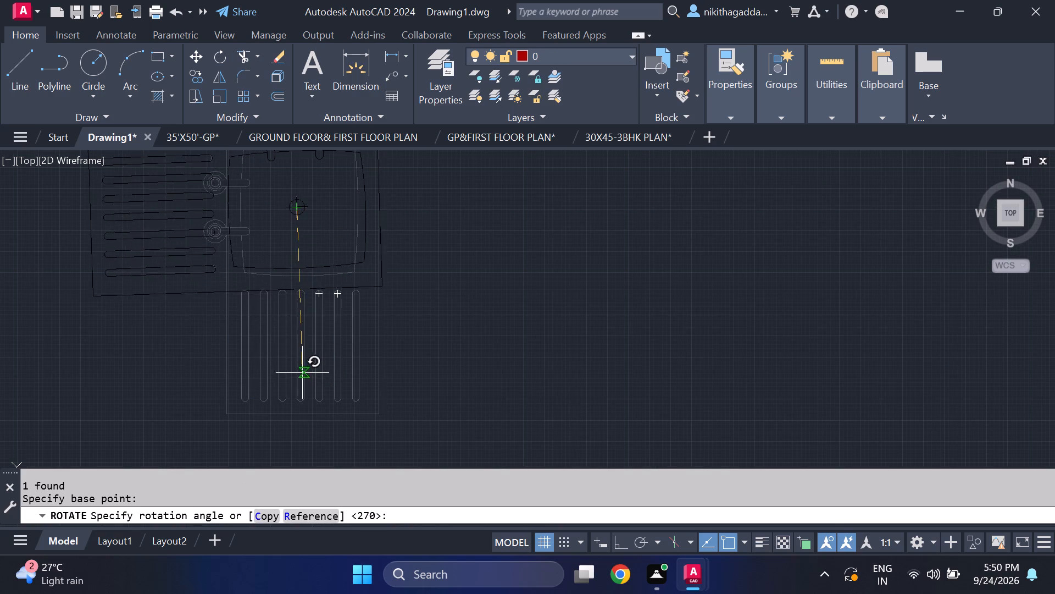
scroll(300, 370, "down", 3)
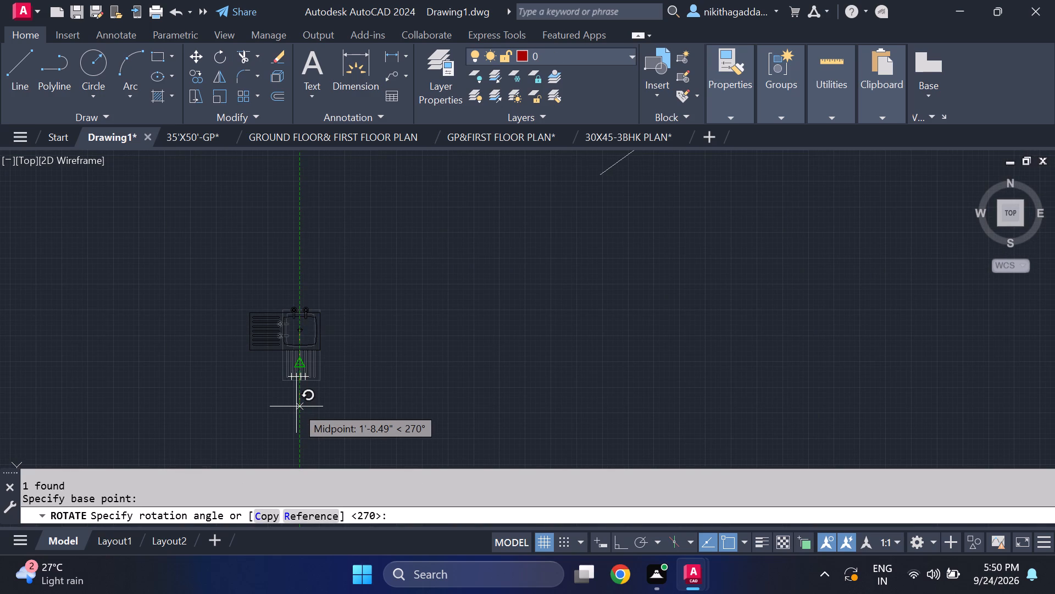
left_click(296, 406)
Move the rotated sink into the stove room, just south of the north wall and east of the short stub wall.
left_click(371, 283)
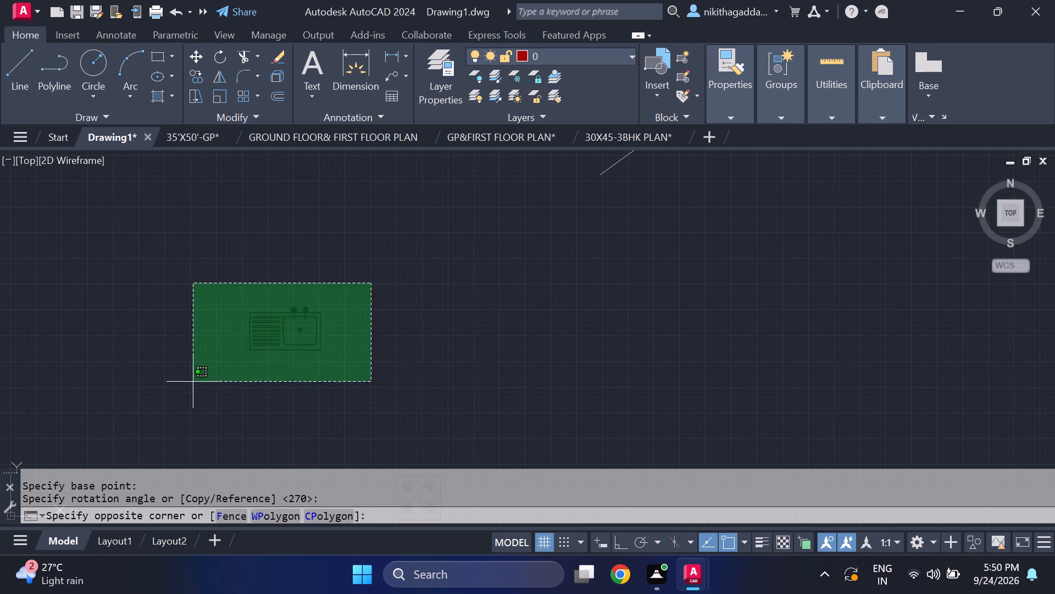
left_click(173, 388)
key("m")
key("Return")
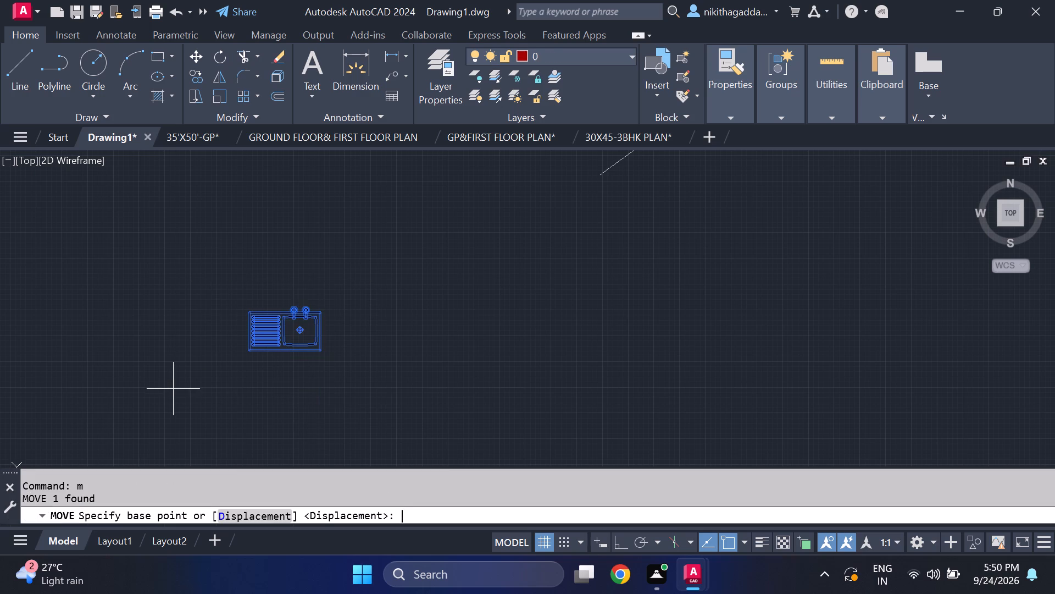
left_click(321, 315)
scroll(589, 317, "down", 4)
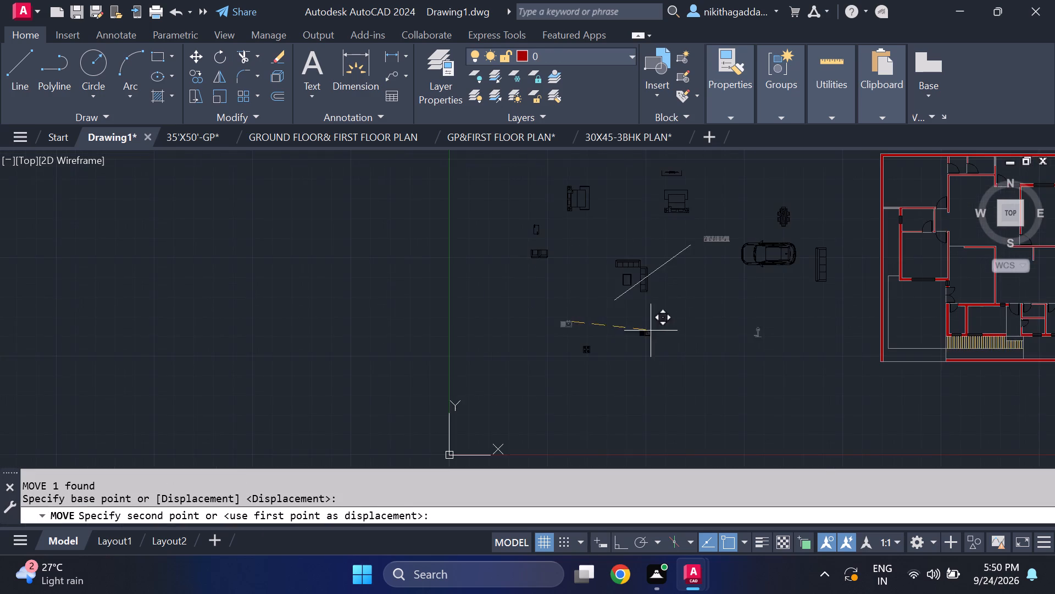
middle_click_drag(687, 334, 209, 351)
scroll(591, 289, "up", 4)
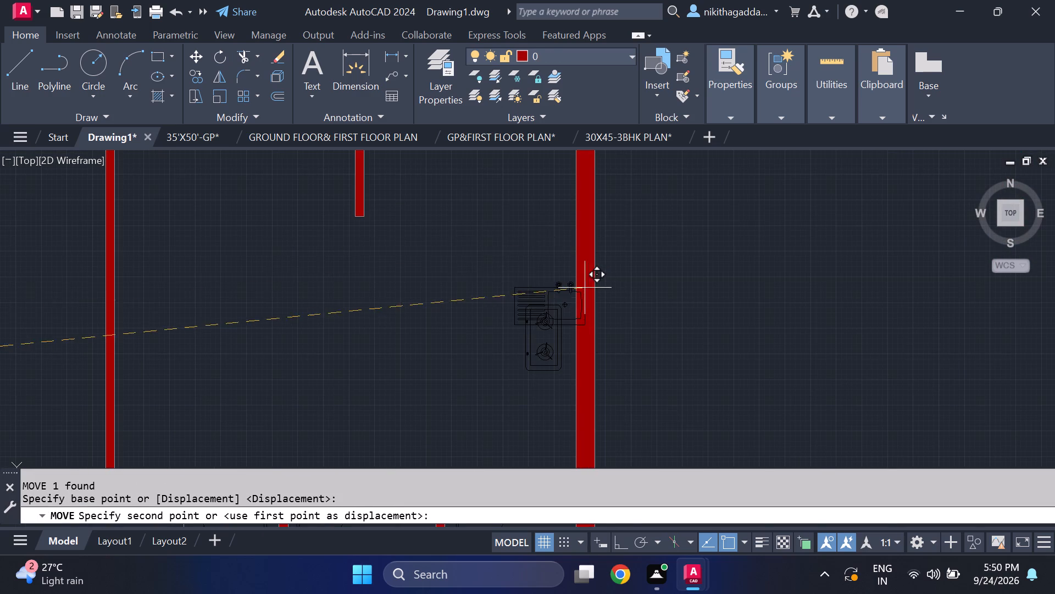
middle_click_drag(500, 217, 536, 277)
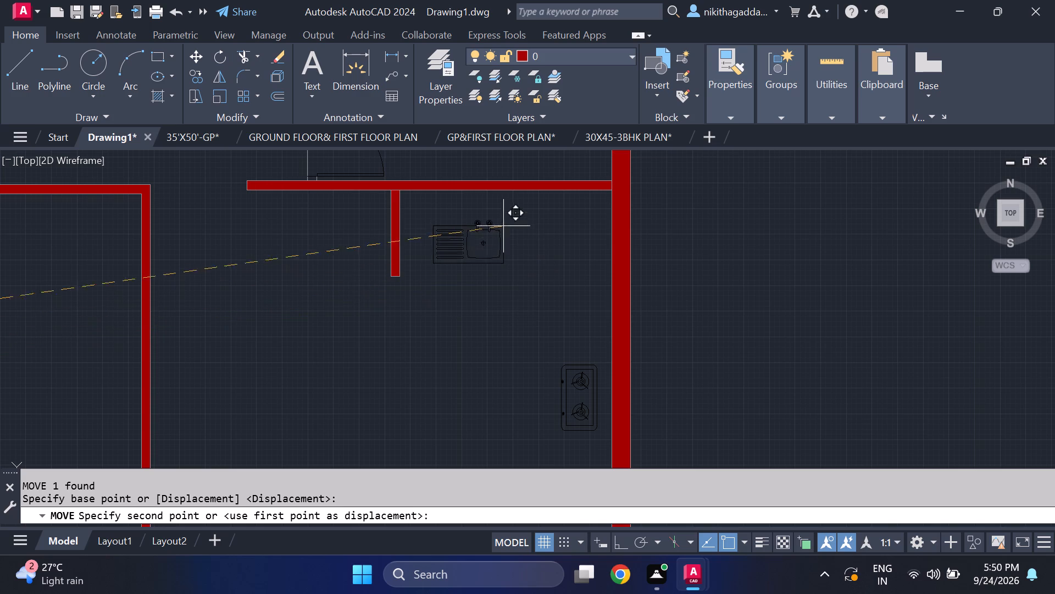
left_click(490, 205)
Rotate the loose six-chair dining table north of the car a quarter turn about its centre, so its length runs east-west.
scroll(569, 251, "down", 3)
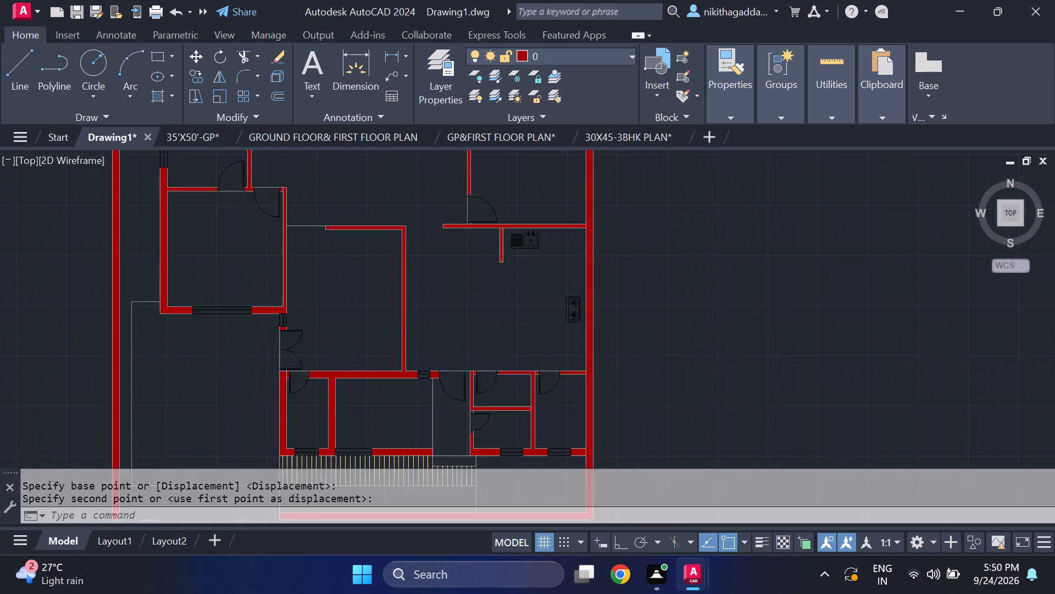
scroll(548, 258, "up", 2)
middle_click_drag(705, 307, 763, 292)
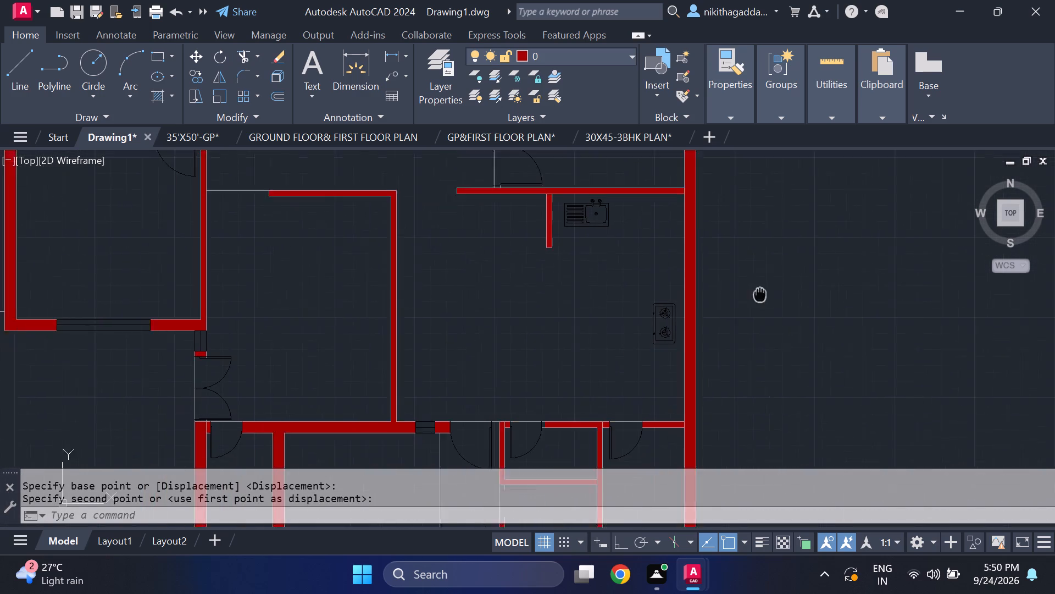
middle_click_drag(763, 292, 886, 301)
scroll(343, 348, "down", 2)
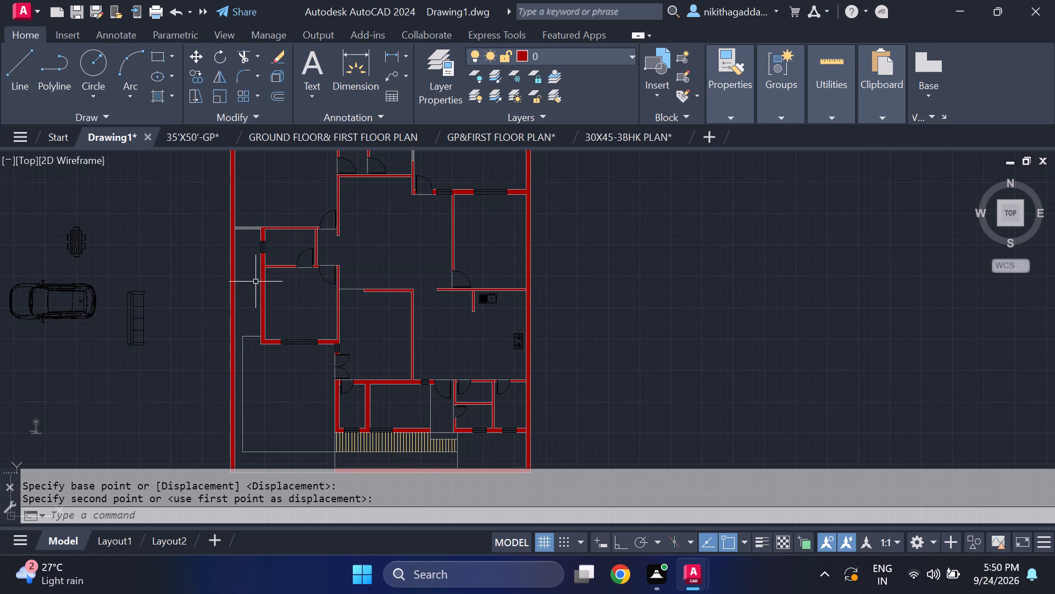
middle_click_drag(123, 255, 265, 293)
scroll(198, 280, "up", 3)
left_click_drag(354, 212, 354, 211)
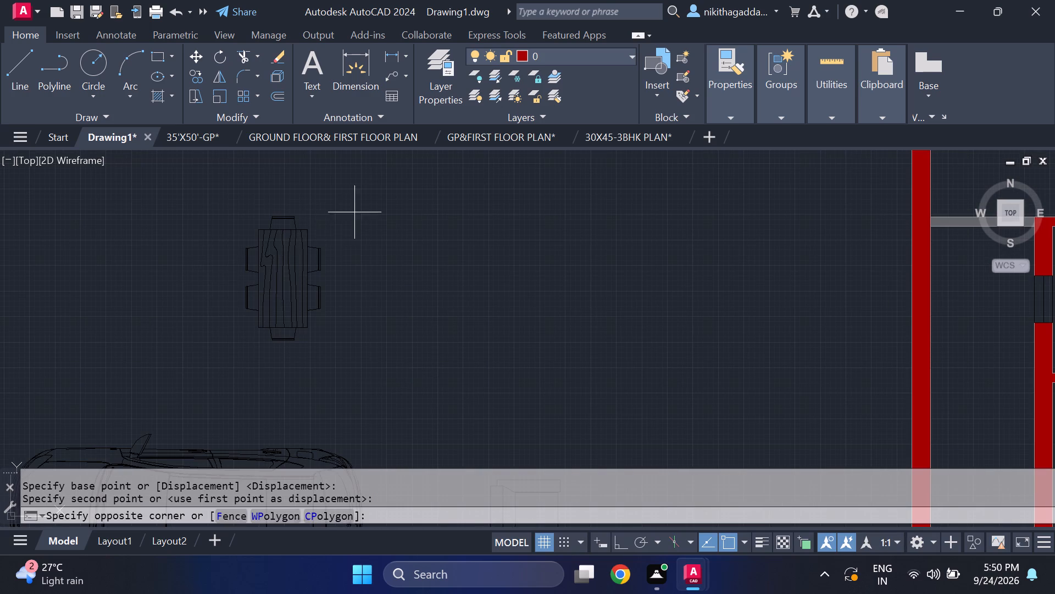
left_click_drag(354, 211, 342, 230)
left_click(176, 346)
type("ro")
key("Return")
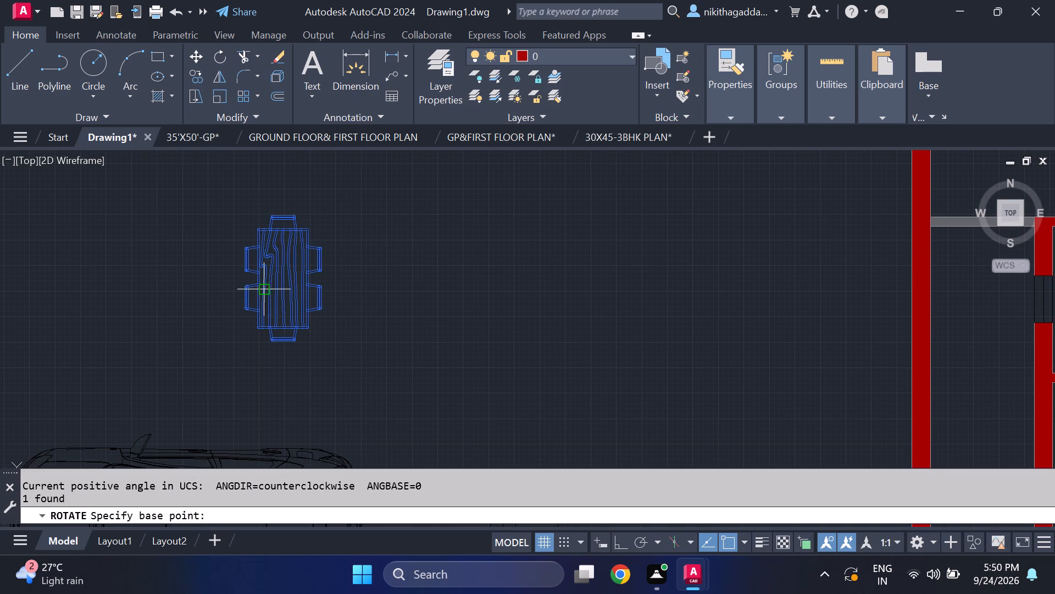
left_click(284, 273)
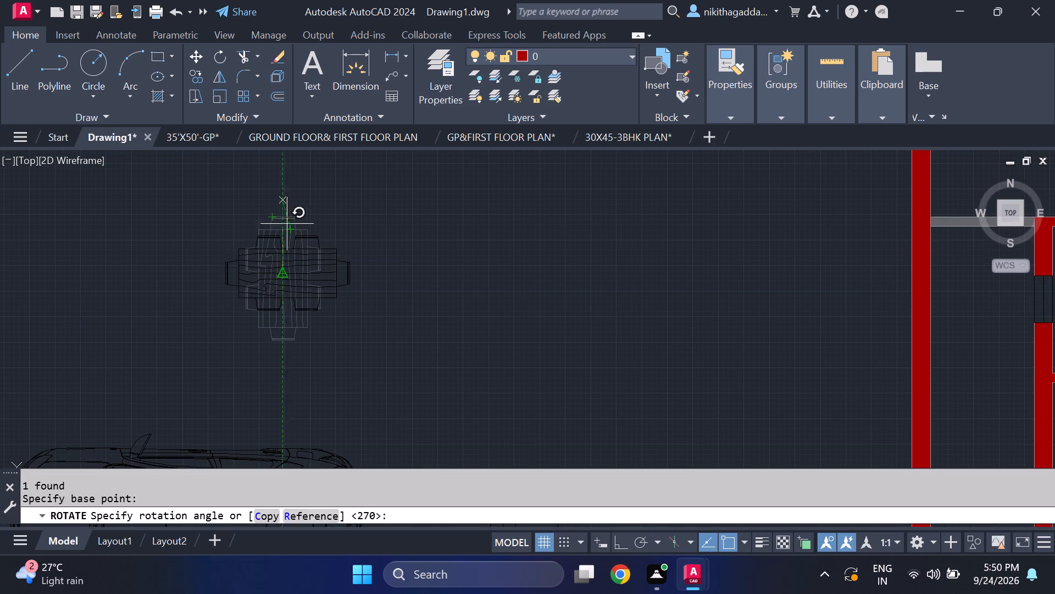
left_click(285, 219)
Move the dining table by its centre into the stove room, in the open area southwest of the short stub wall.
left_click(399, 219)
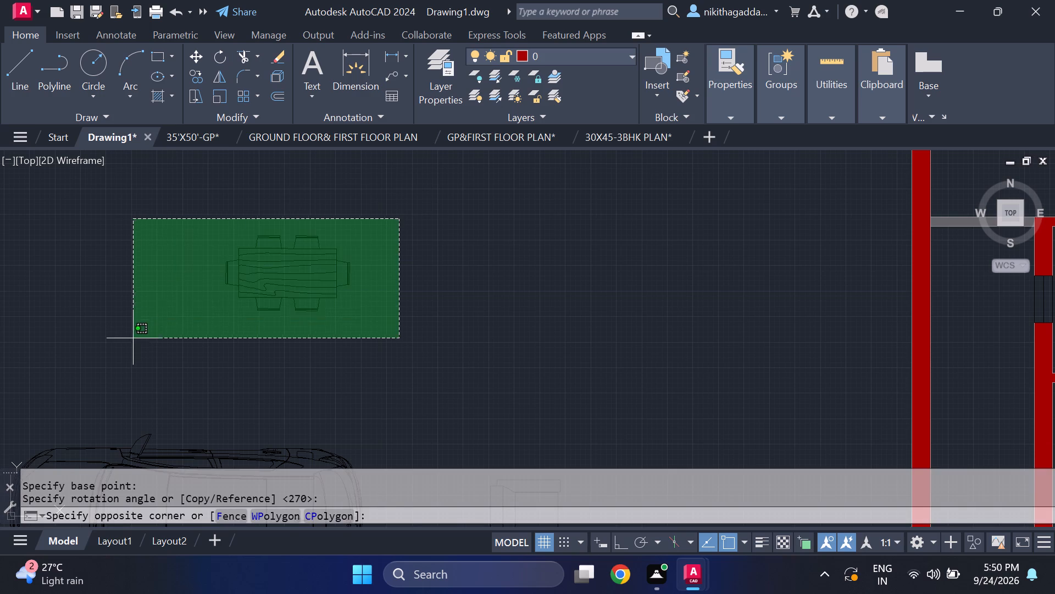
left_click(133, 338)
key("m")
key("Return")
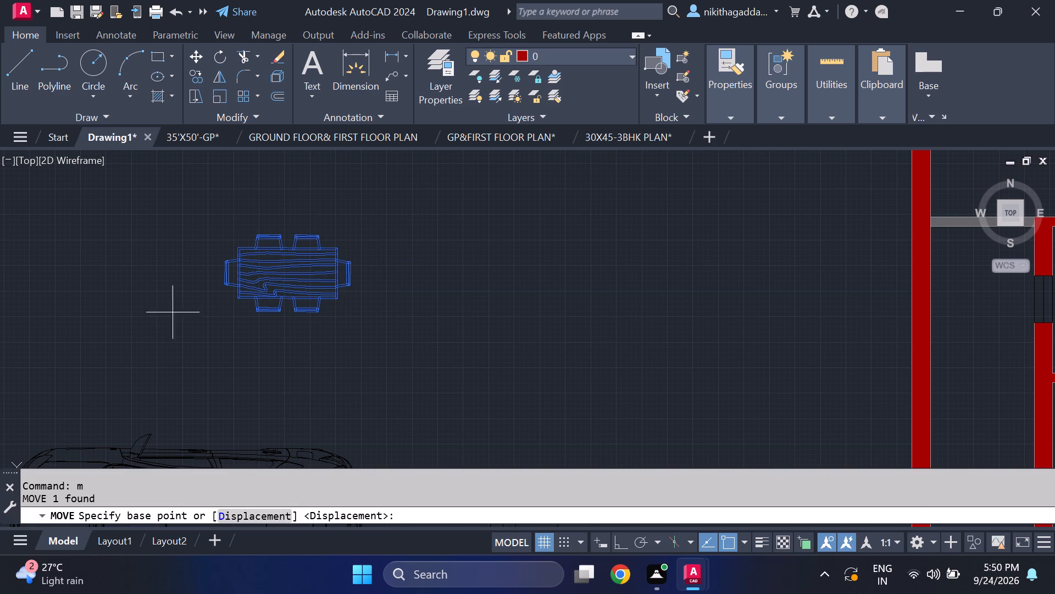
left_click(282, 270)
scroll(418, 276, "down", 5)
scroll(612, 343, "up", 4)
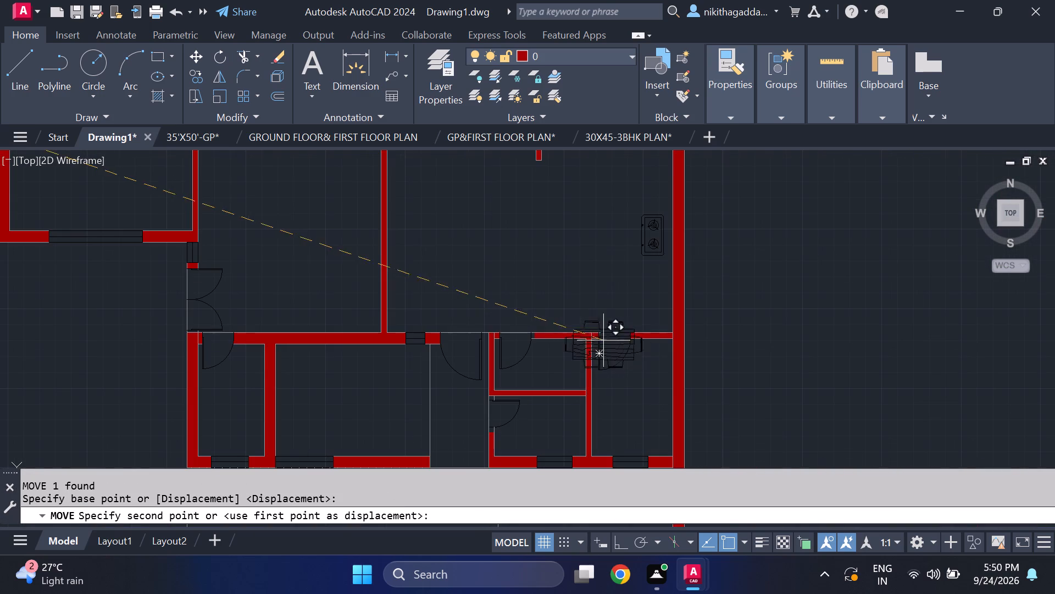
middle_click_drag(488, 276, 523, 327)
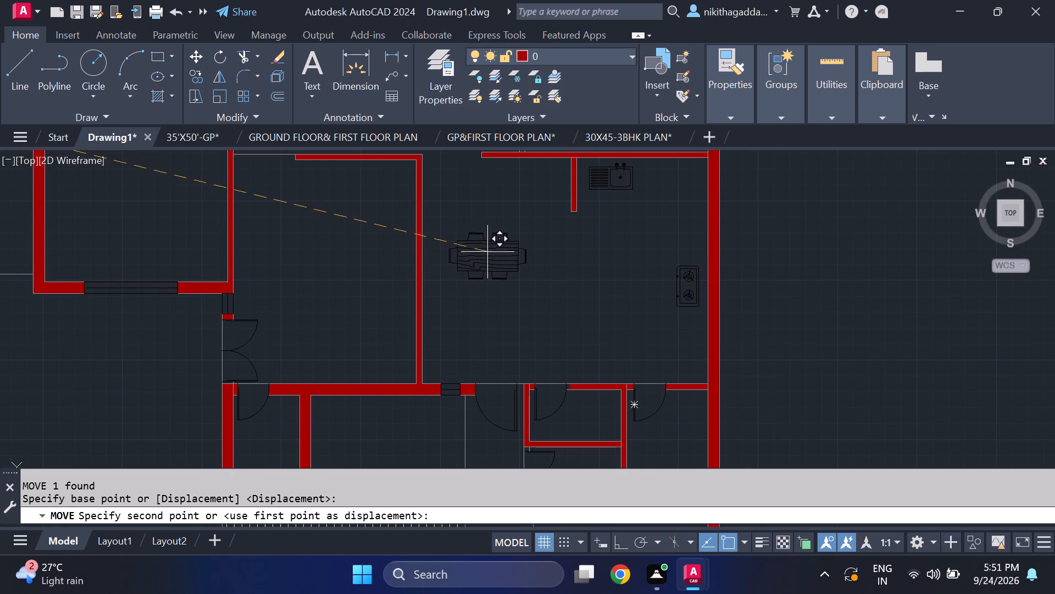
left_click(497, 248)
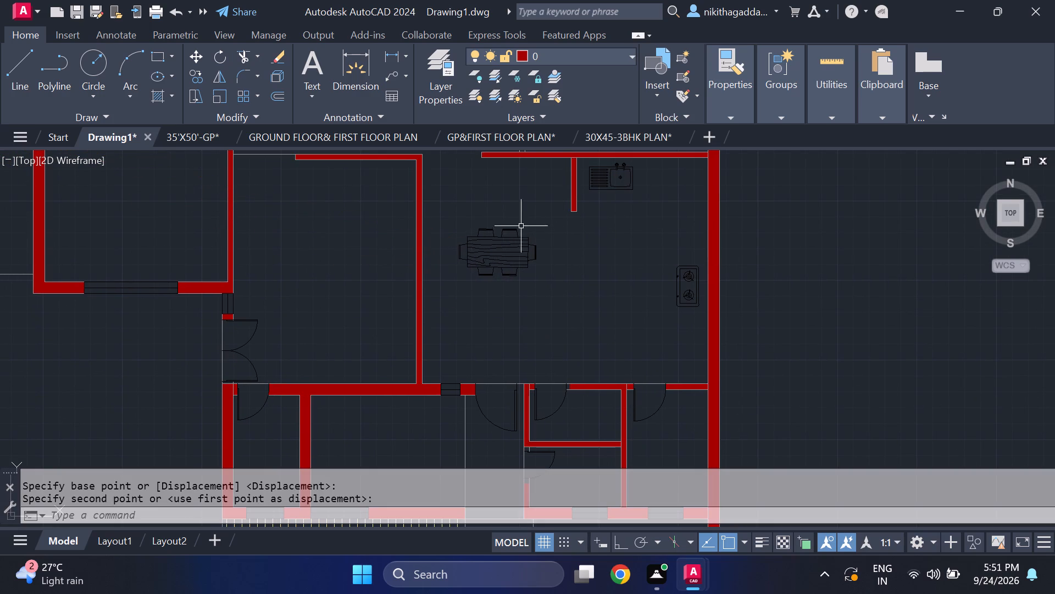
Scale the dining table up slightly about its centre with a freehand scale factor.
left_click(525, 208)
left_click(462, 285)
type("scale")
key("Return")
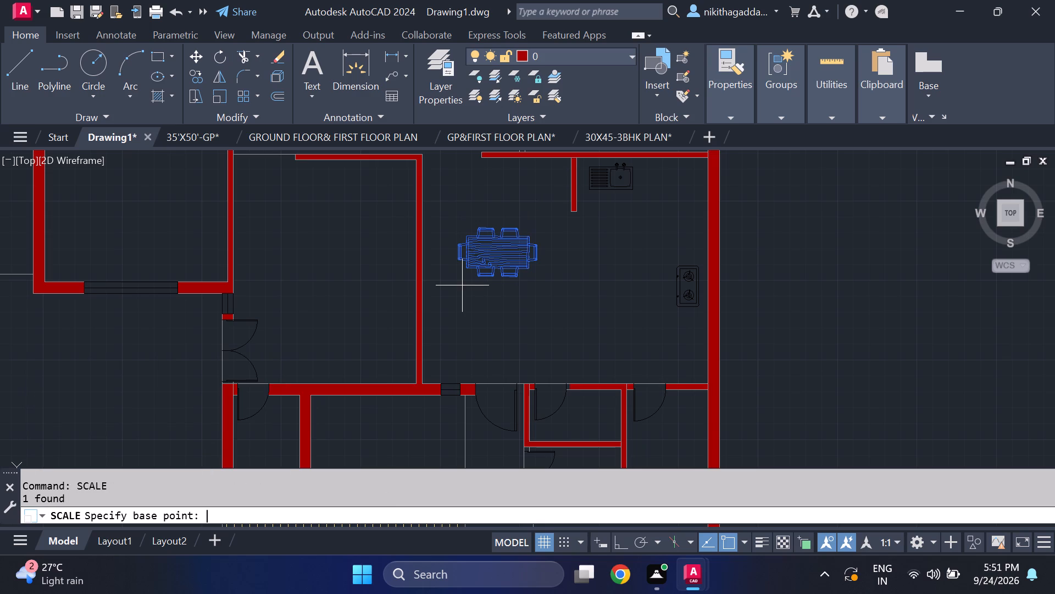
left_click(497, 249)
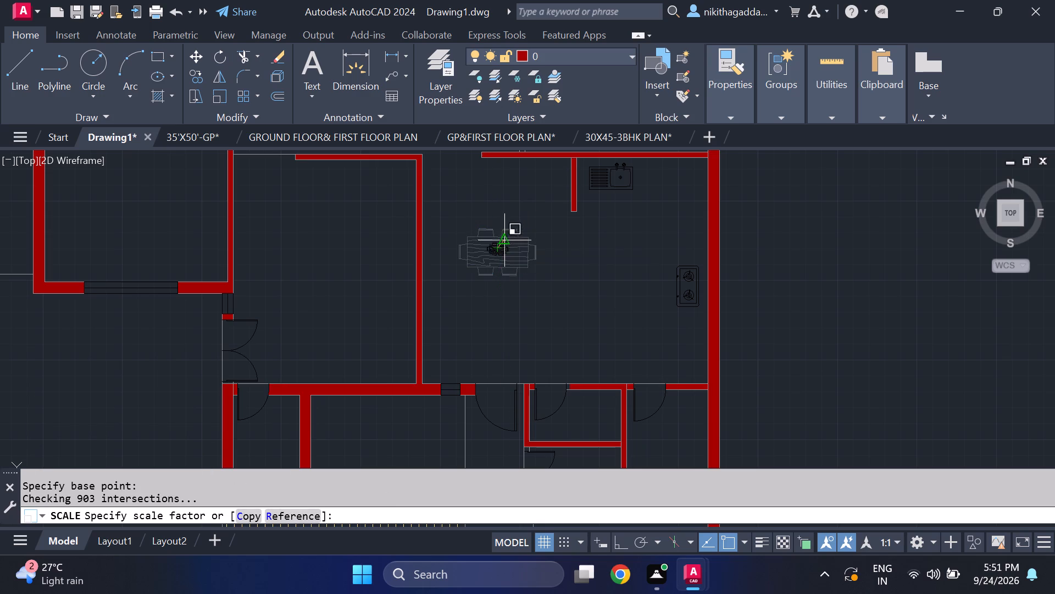
left_click(505, 201)
Copy the loose wardrobe northwest of the car into the east bedroom's northeast corner, its southeast corner meeting the east wall.
scroll(510, 230, "down", 3)
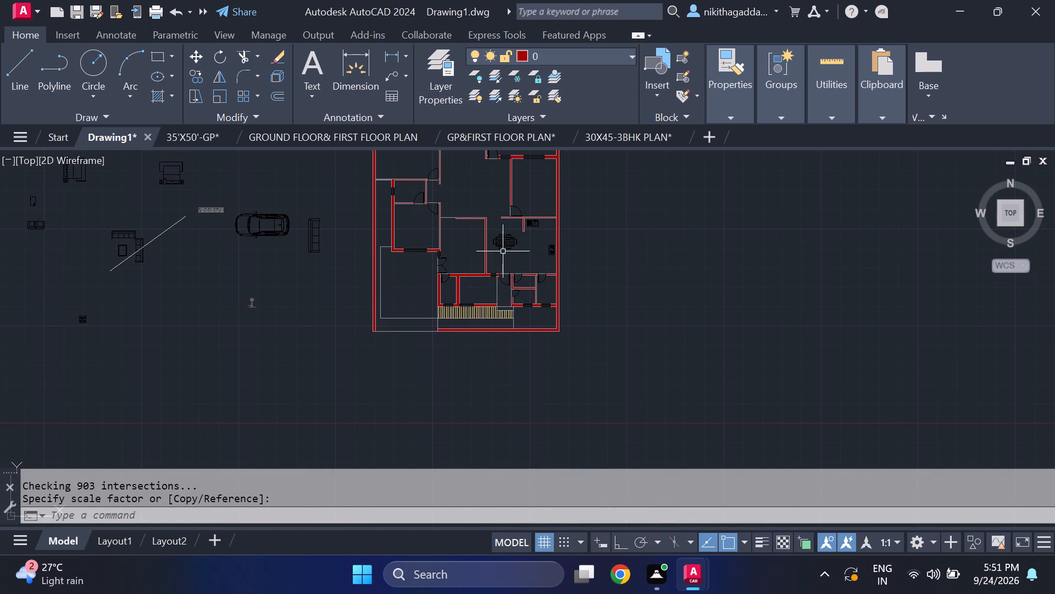
middle_click_drag(224, 280, 391, 350)
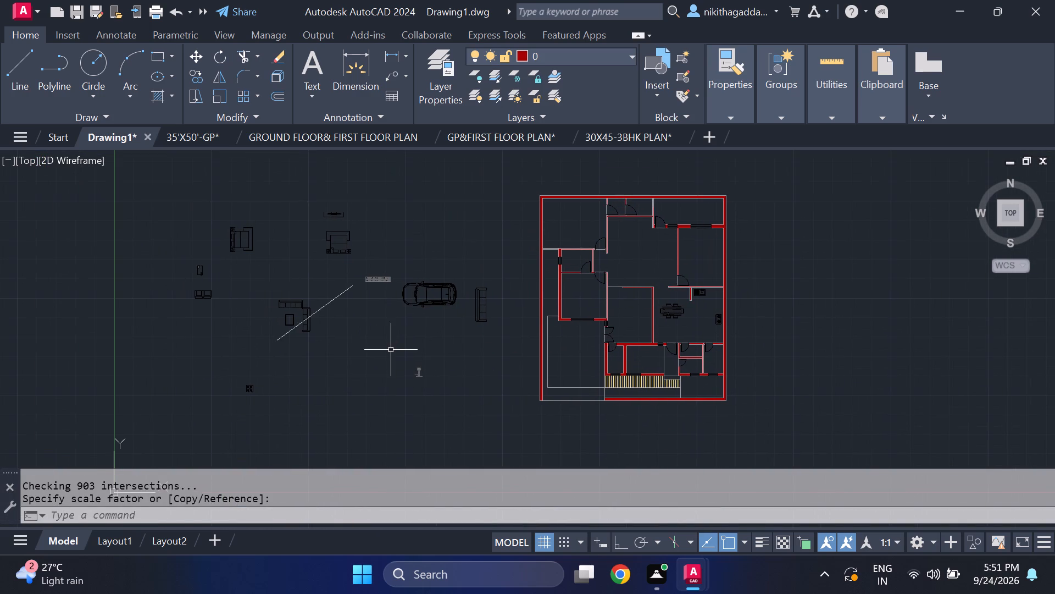
scroll(383, 291, "up", 3)
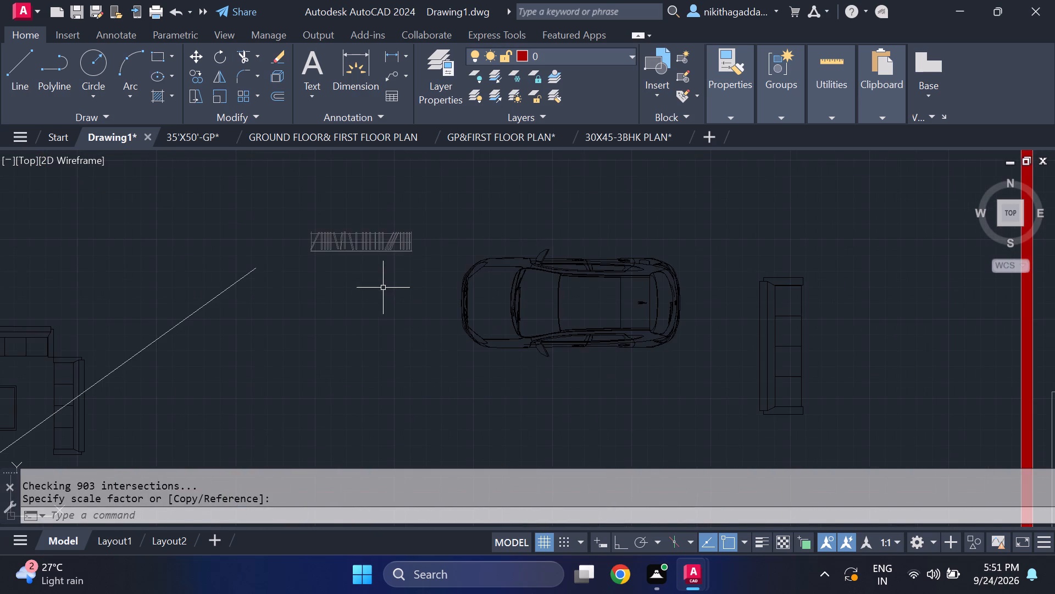
scroll(359, 217, "up", 2)
left_click_drag(513, 224, 504, 232)
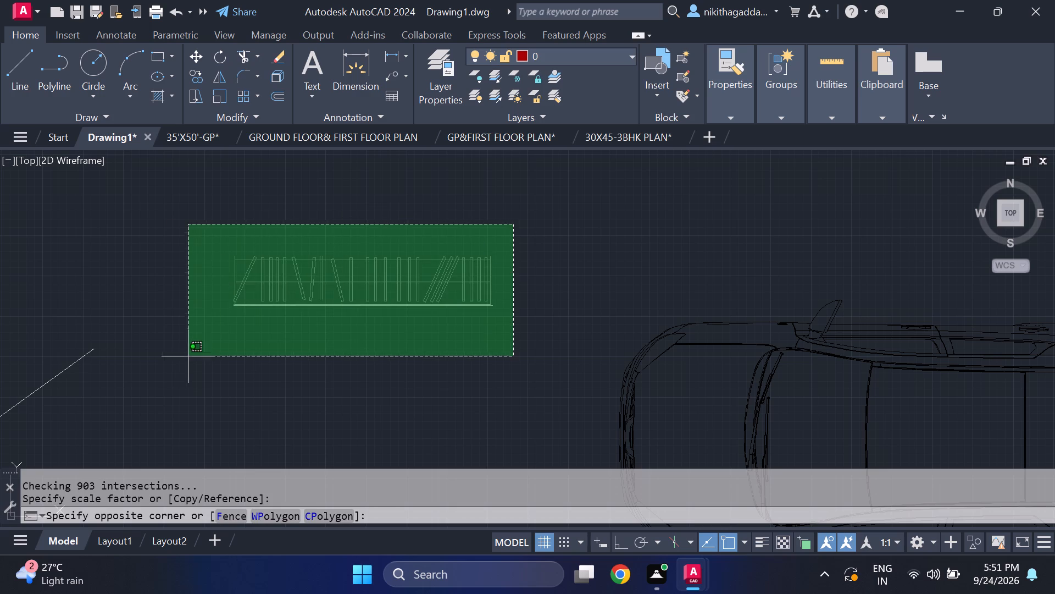
left_click(171, 361)
scroll(299, 314, "up", 2)
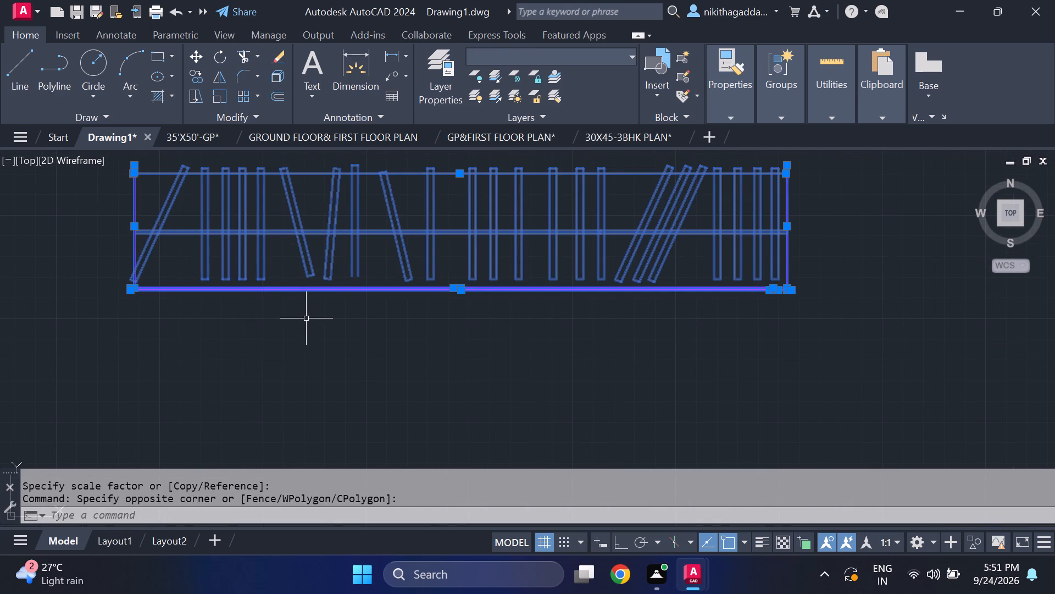
scroll(773, 288, "up", 4)
scroll(778, 302, "down", 4)
scroll(663, 384, "down", 3)
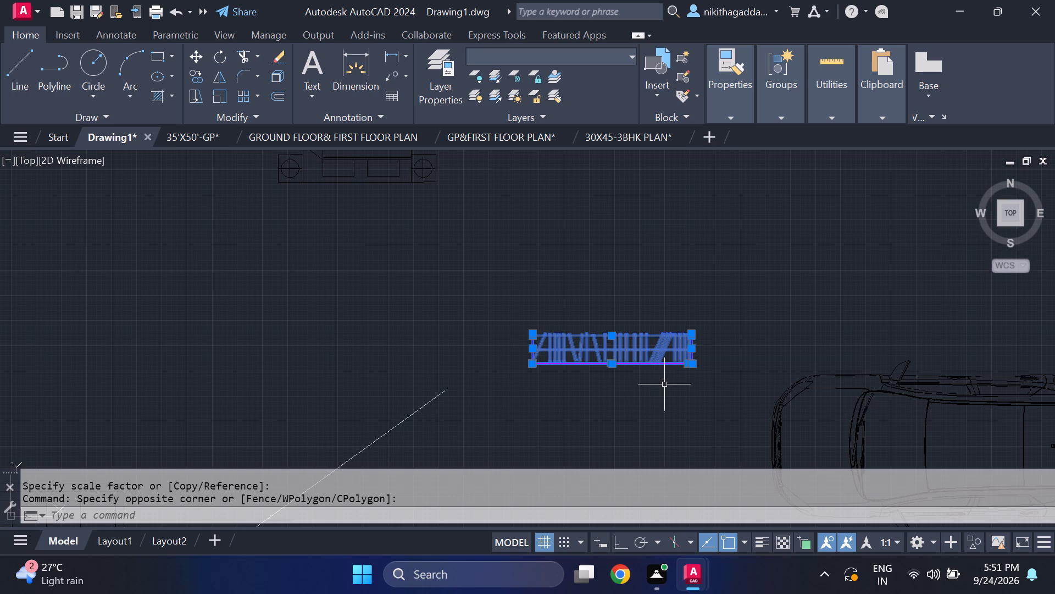
key("r")
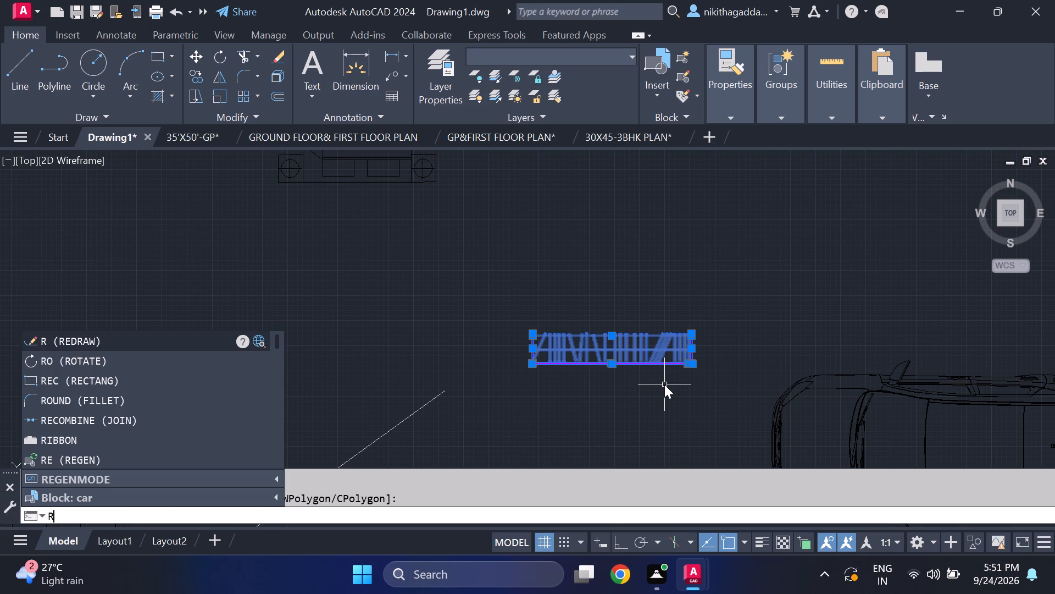
key("BackSpace")
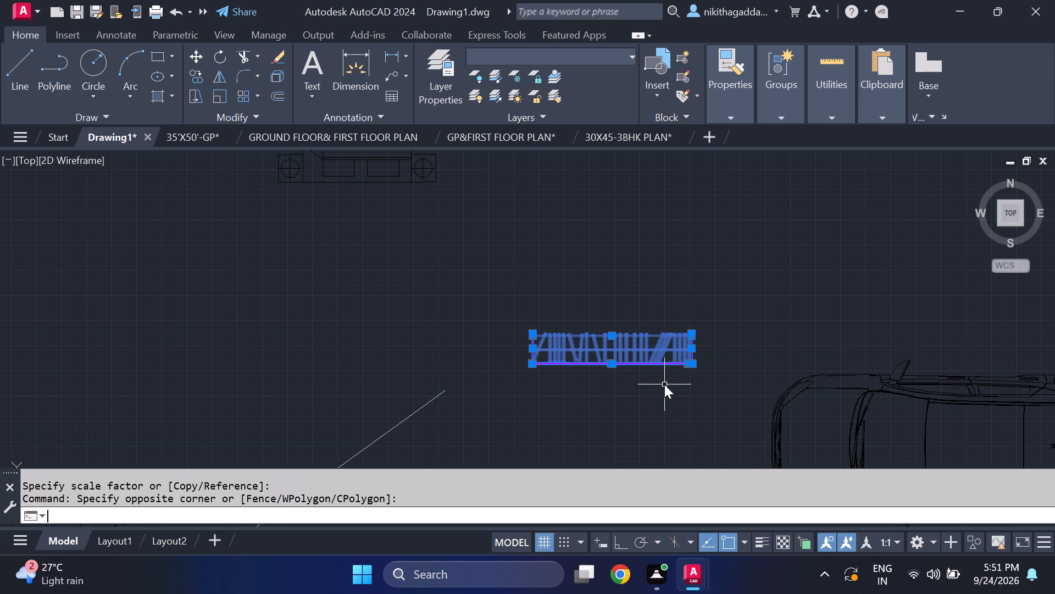
key("c")
key("o")
key("Return")
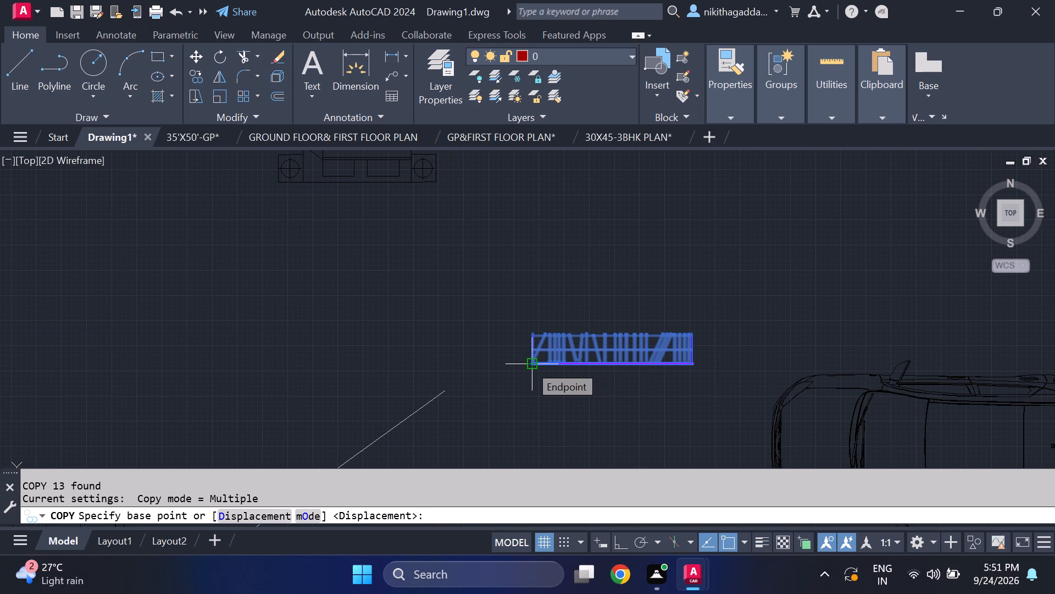
left_click(696, 364)
scroll(858, 365, "down", 3)
middle_click_drag(897, 375, 0, 394)
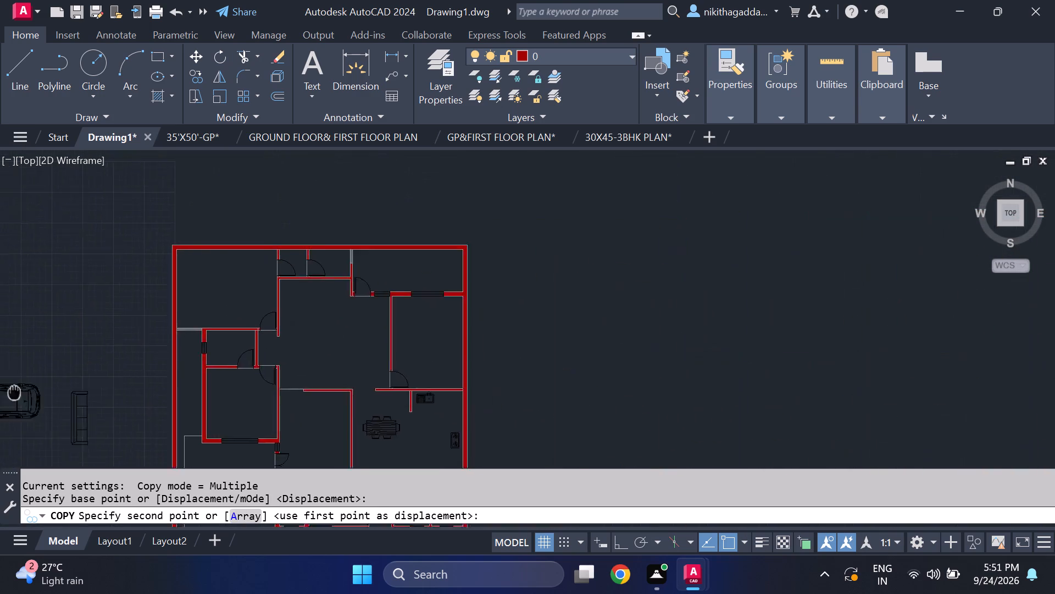
middle_click_drag(0, 394, 0, 397)
middle_click_drag(408, 323, 387, 353)
scroll(391, 335, "up", 2)
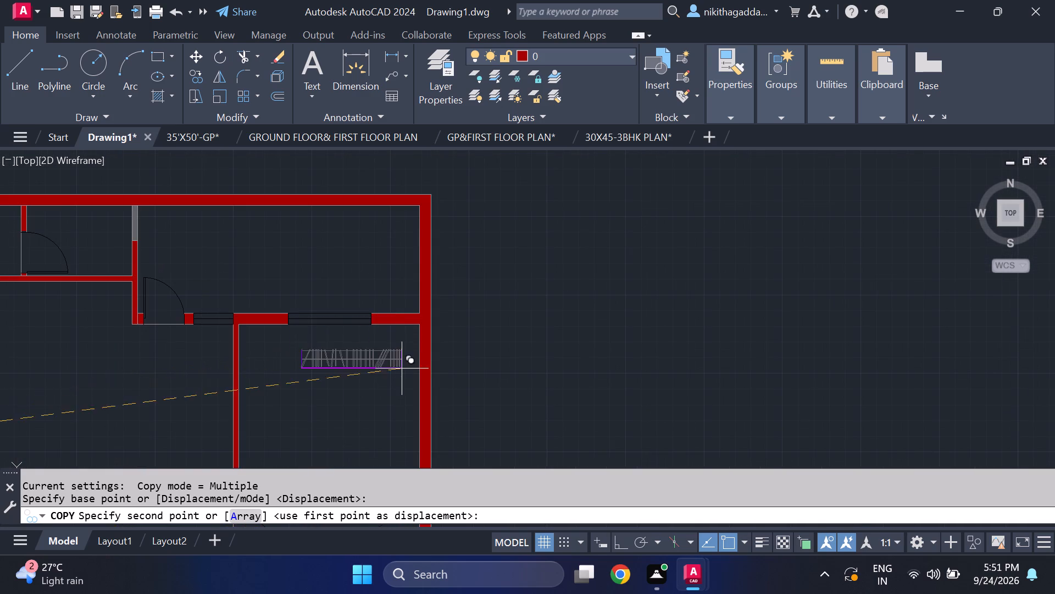
scroll(403, 372, "down", 2)
middle_click_drag(583, 394, 576, 361)
scroll(467, 317, "up", 3)
middle_click_drag(496, 326, 582, 313)
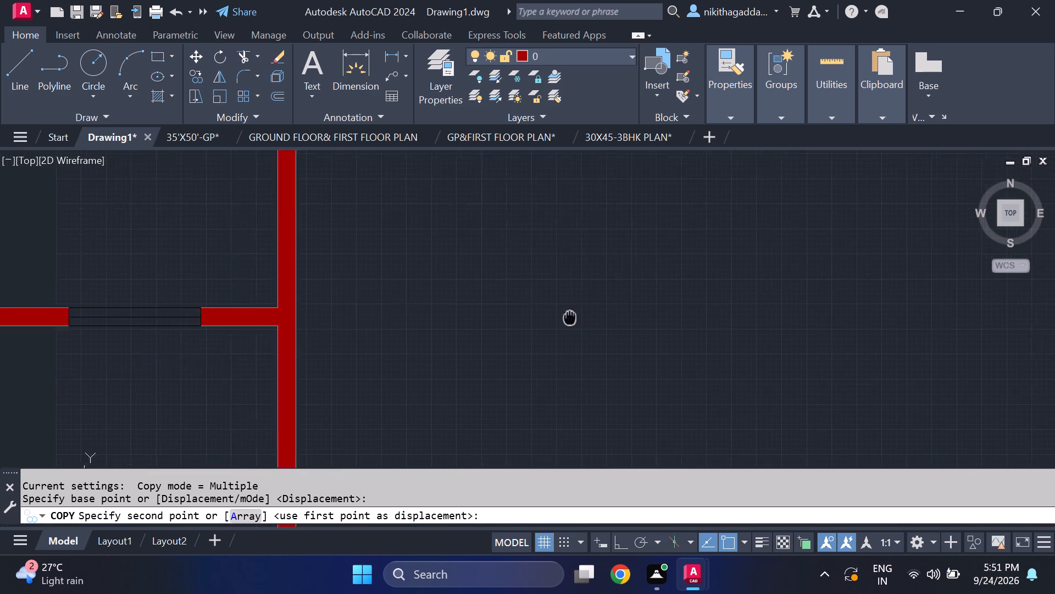
middle_click_drag(582, 313, 707, 296)
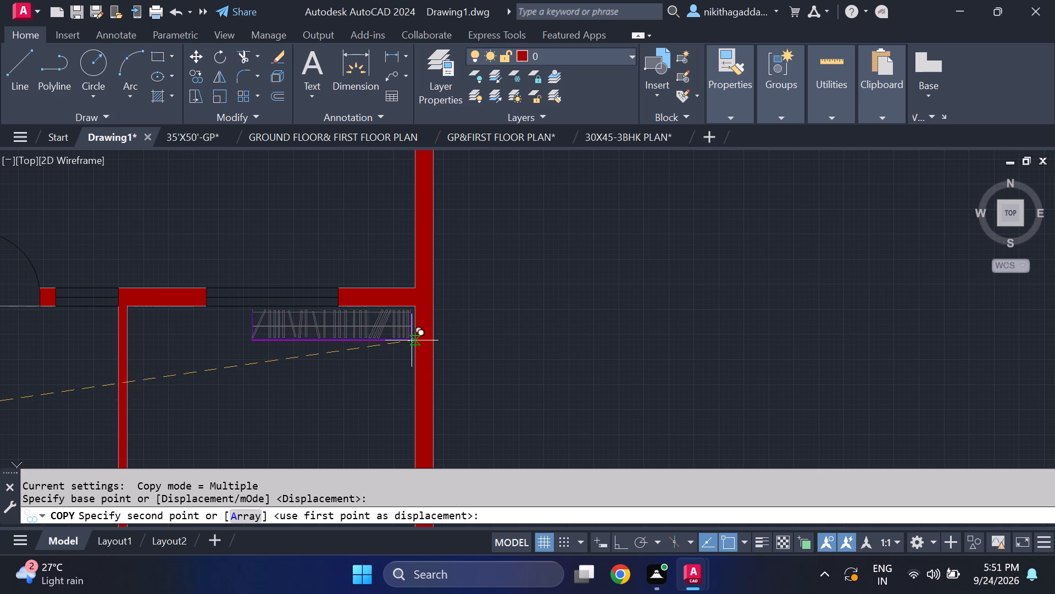
scroll(412, 340, "up", 2)
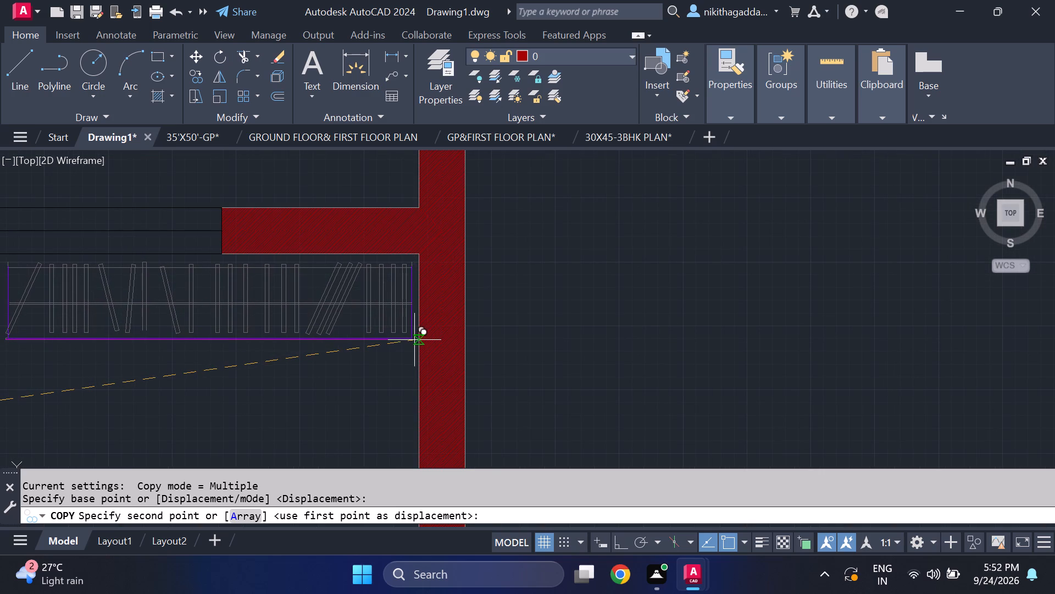
left_click(417, 339)
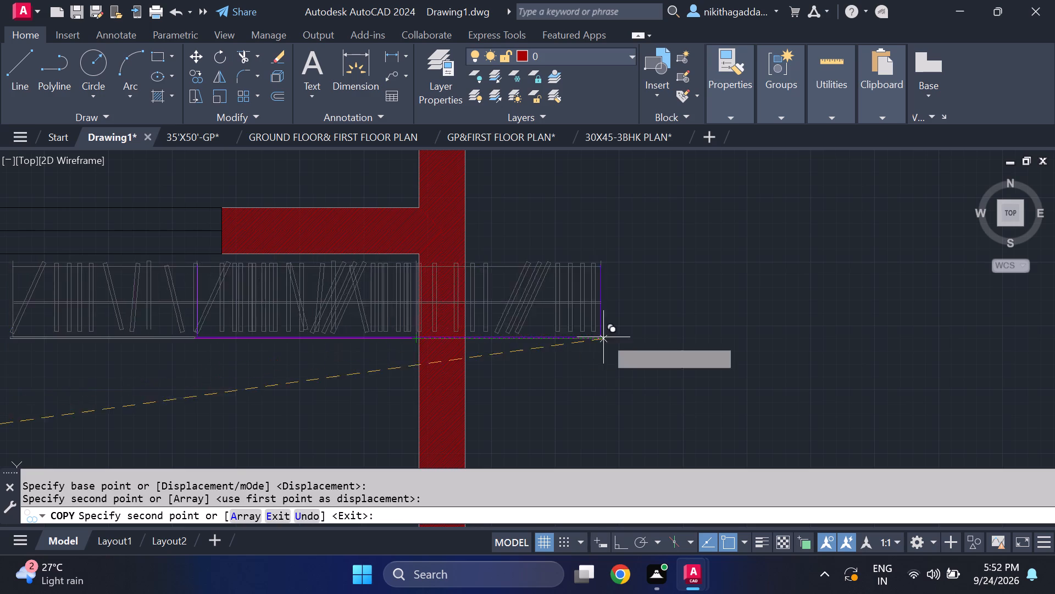
scroll(610, 338, "down", 4)
key("Escape")
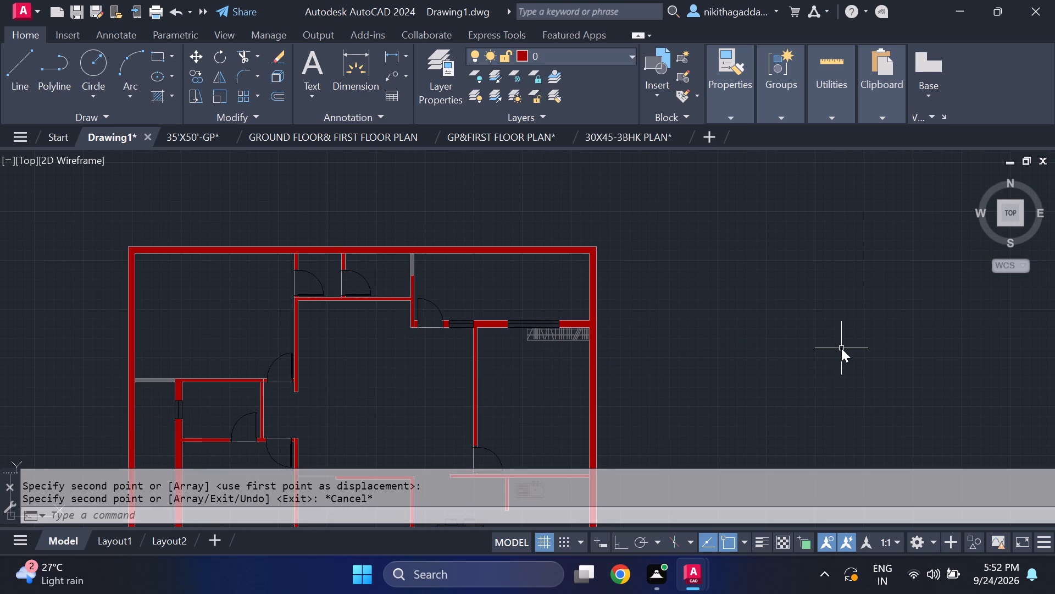
On the walls layer, draw a line closing the full north edge of the copied wardrobe in the east bedroom.
scroll(525, 322, "up", 4)
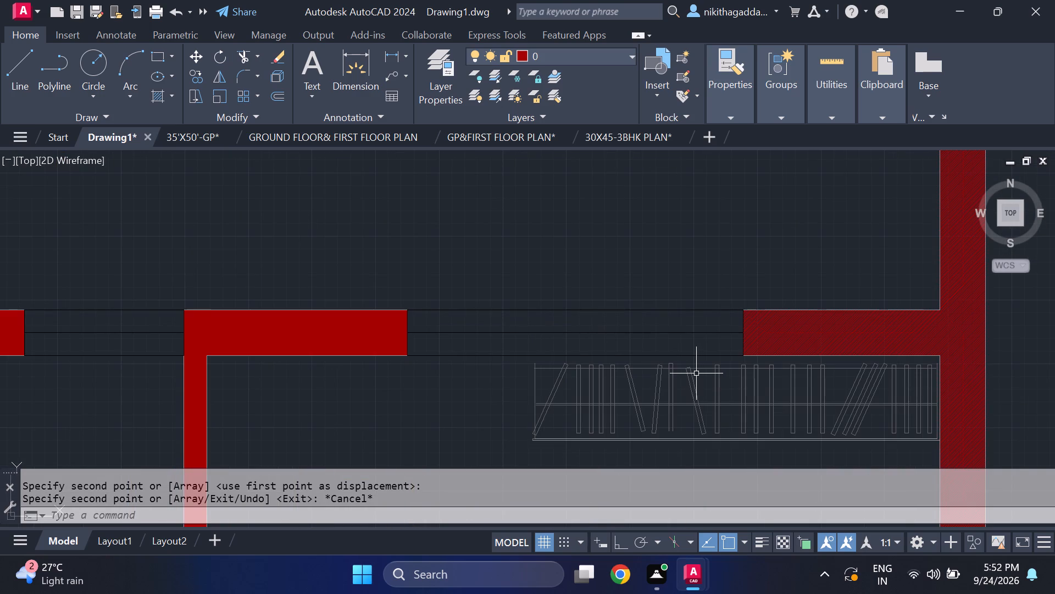
left_click(593, 54)
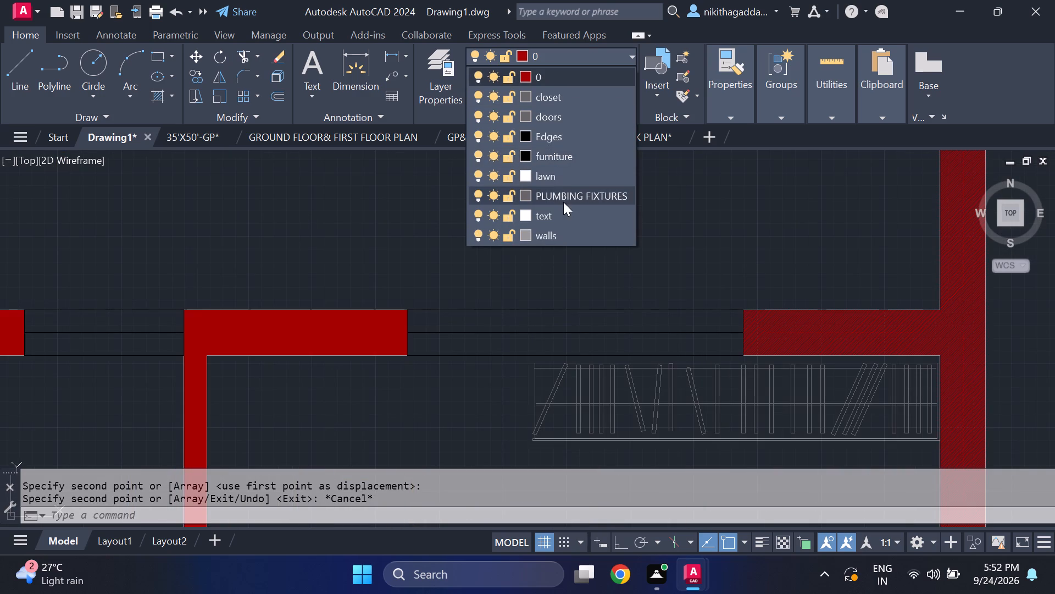
left_click(552, 229)
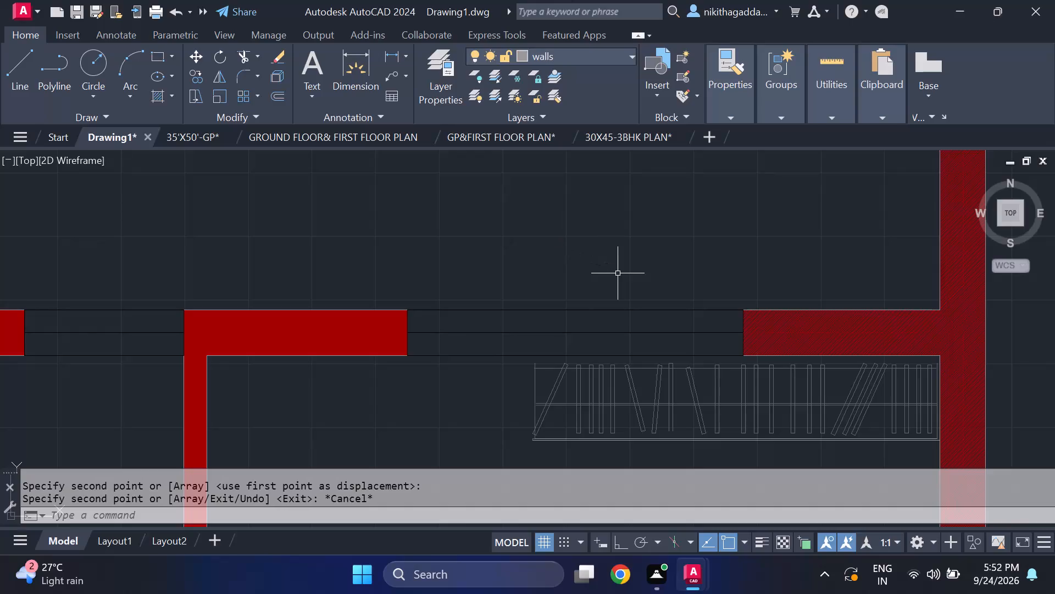
key("l")
key("Return")
middle_click_drag(602, 378, 537, 333)
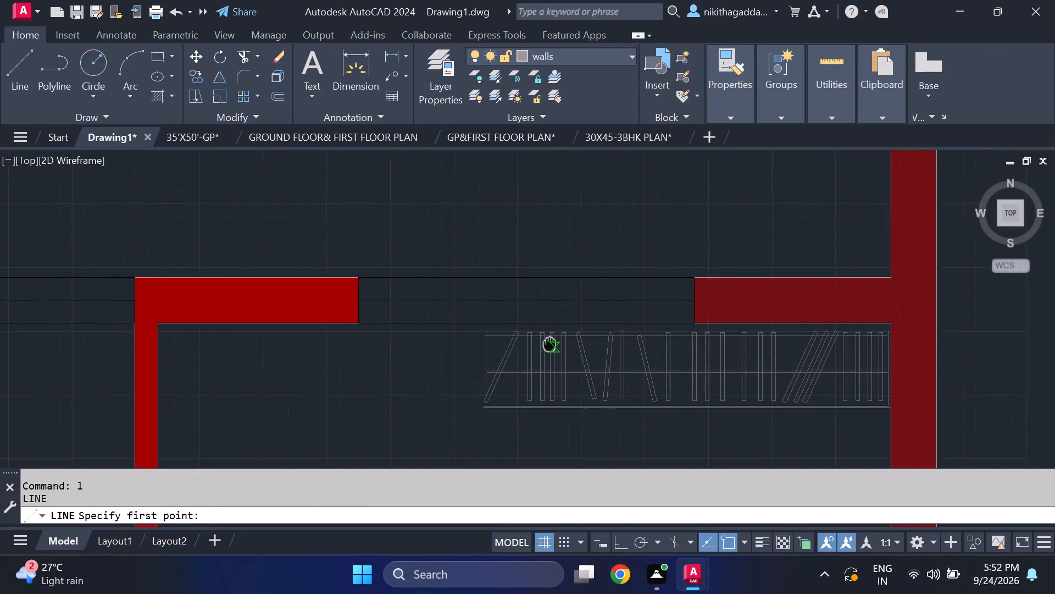
middle_click_drag(537, 333, 475, 299)
scroll(420, 295, "up", 2)
left_click(384, 262)
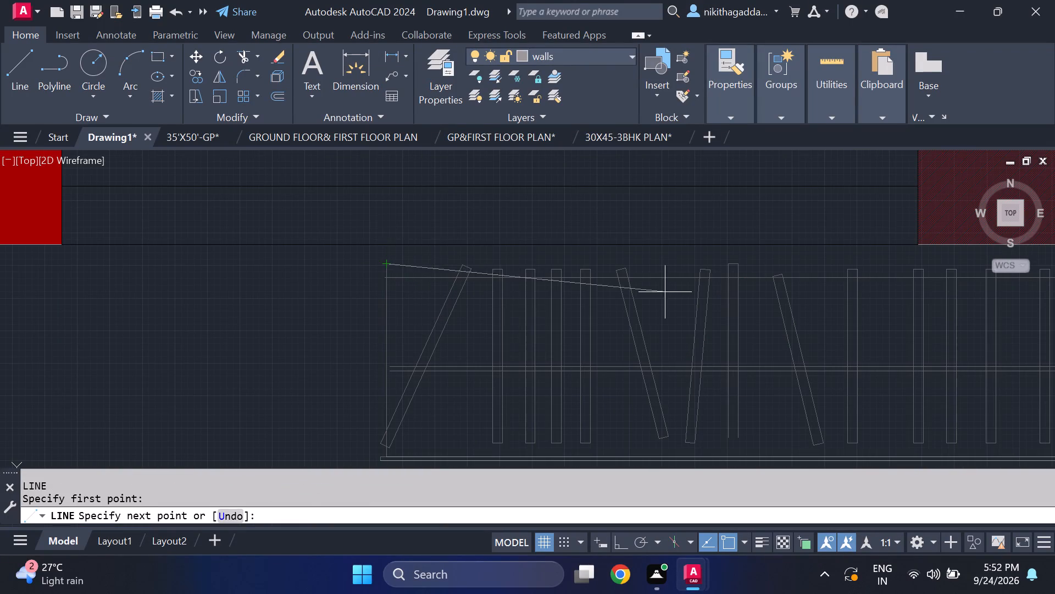
middle_click_drag(907, 260, 262, 261)
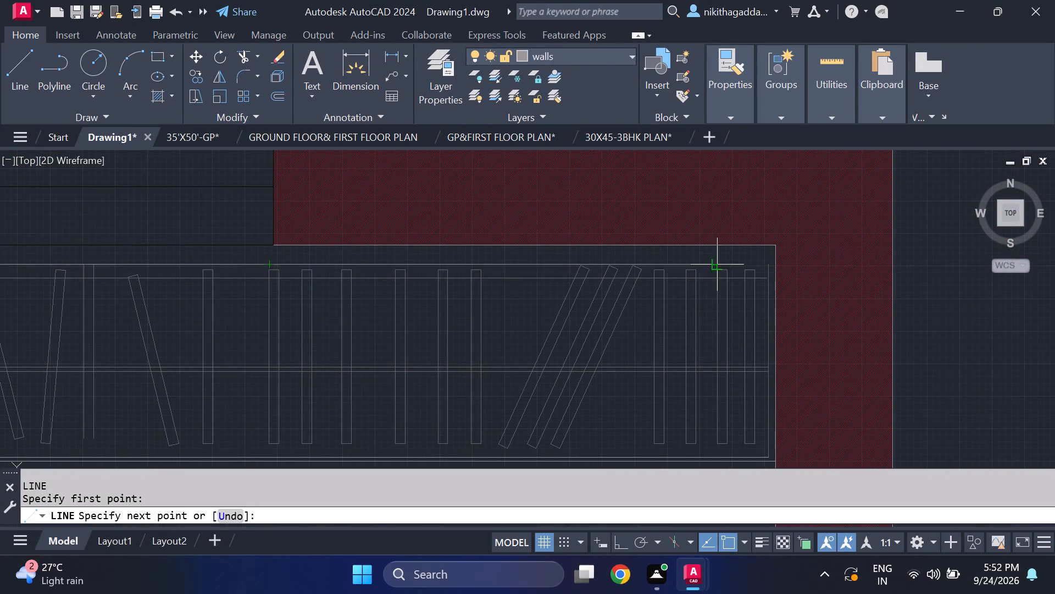
left_click(770, 266)
scroll(881, 272, "down", 5)
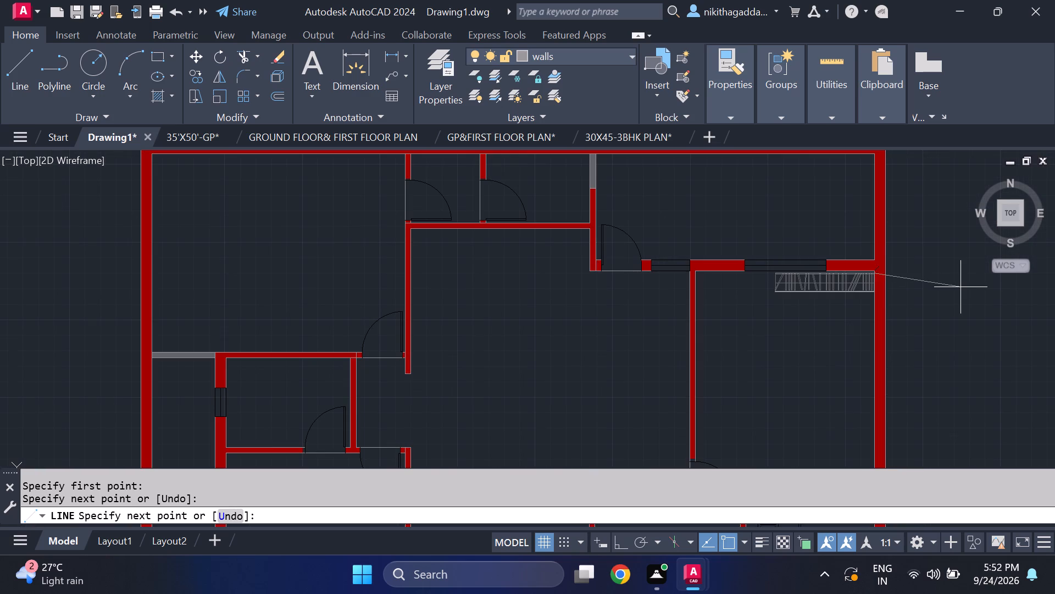
key("Escape")
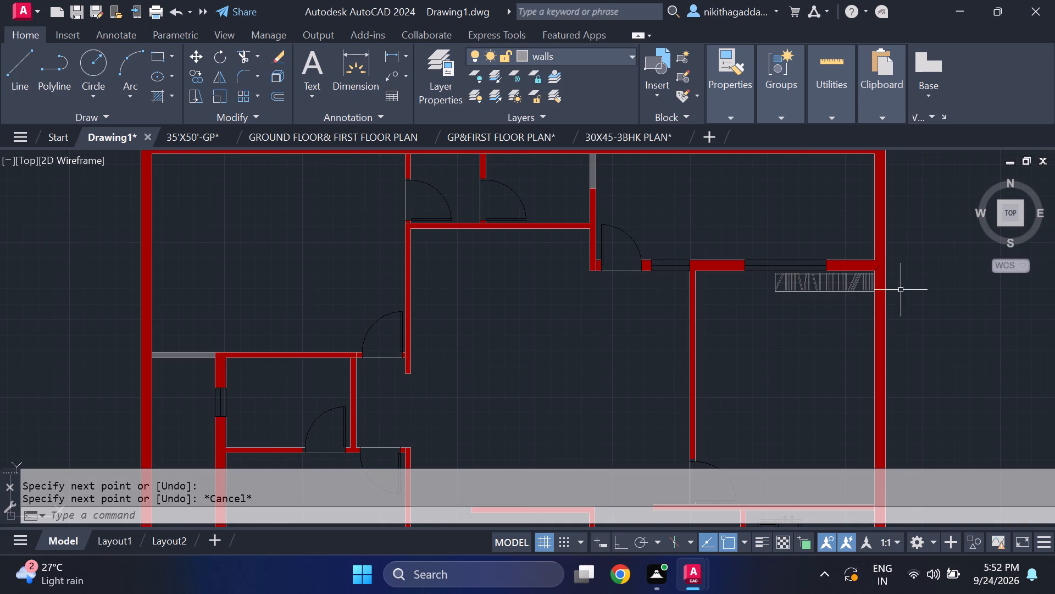
Draw a line closing the full north edge of the original loose wardrobe beside the car.
middle_click_drag(390, 329, 887, 351)
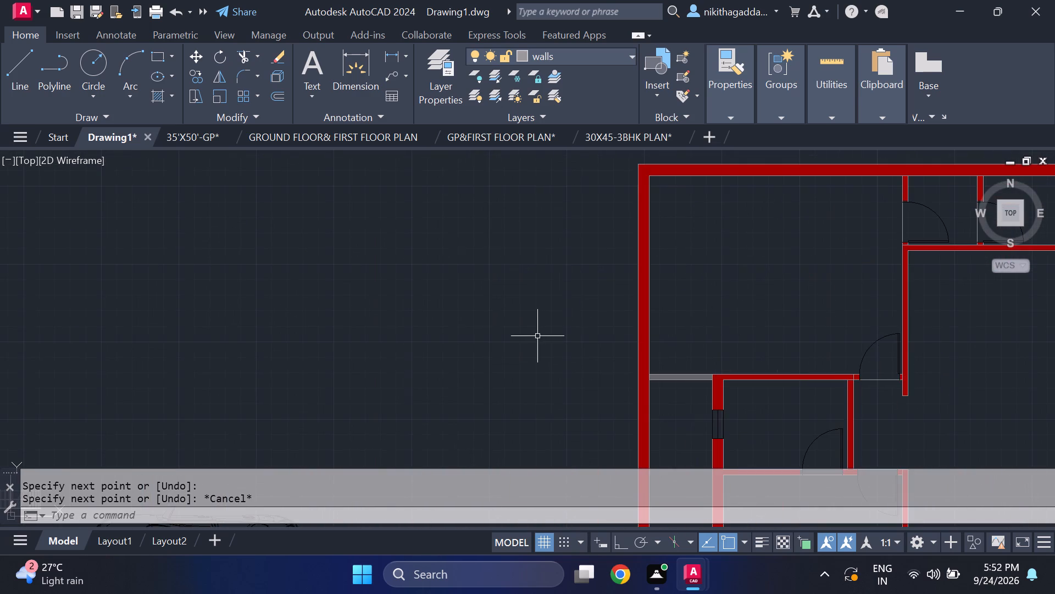
scroll(537, 336, "down", 3)
scroll(353, 332, "up", 2)
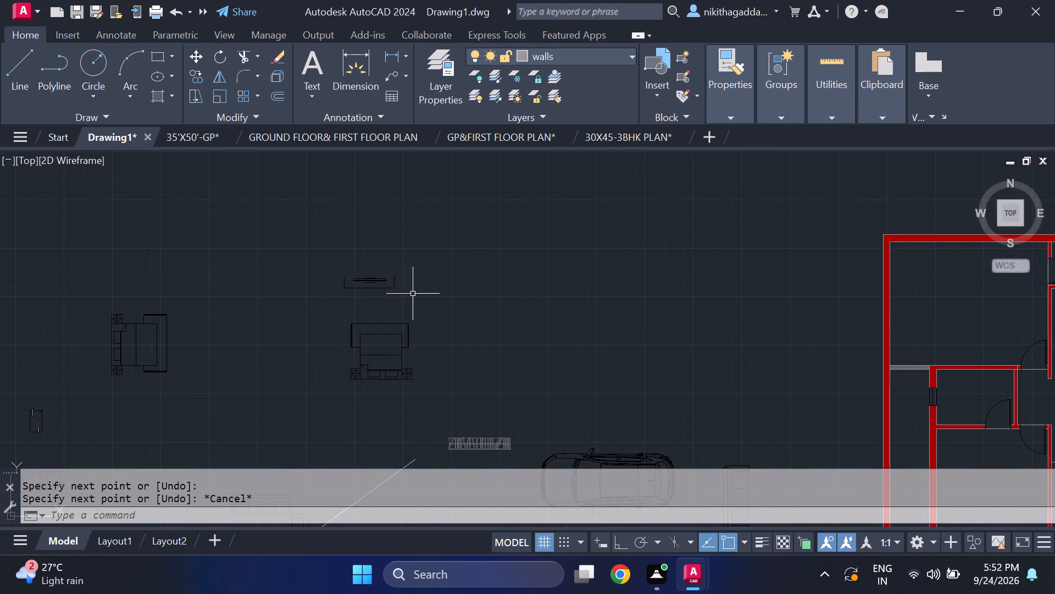
middle_click_drag(483, 383, 479, 323)
scroll(489, 392, "up", 3)
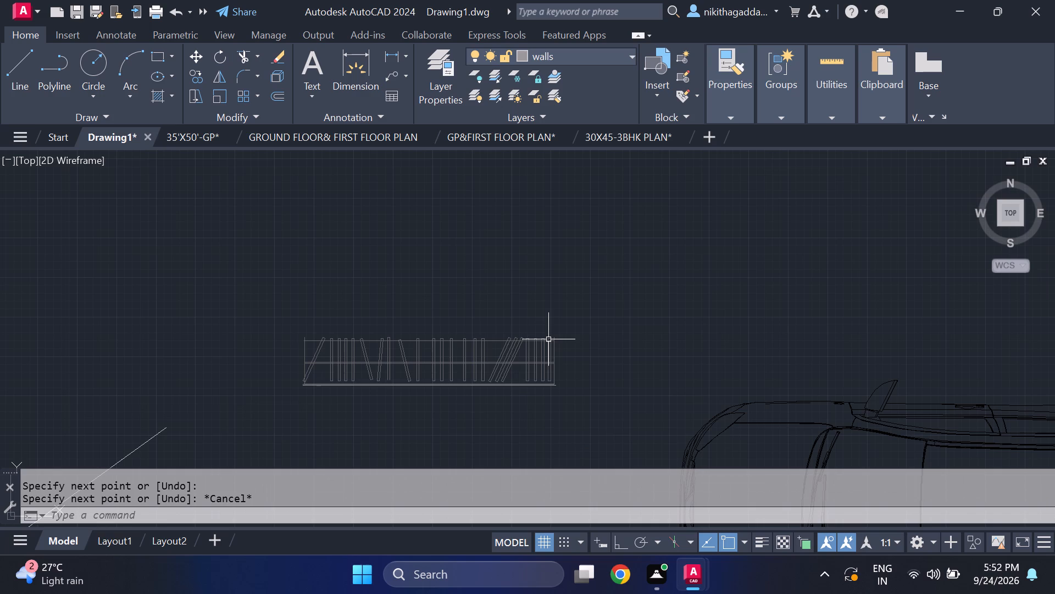
key("l")
key("Return")
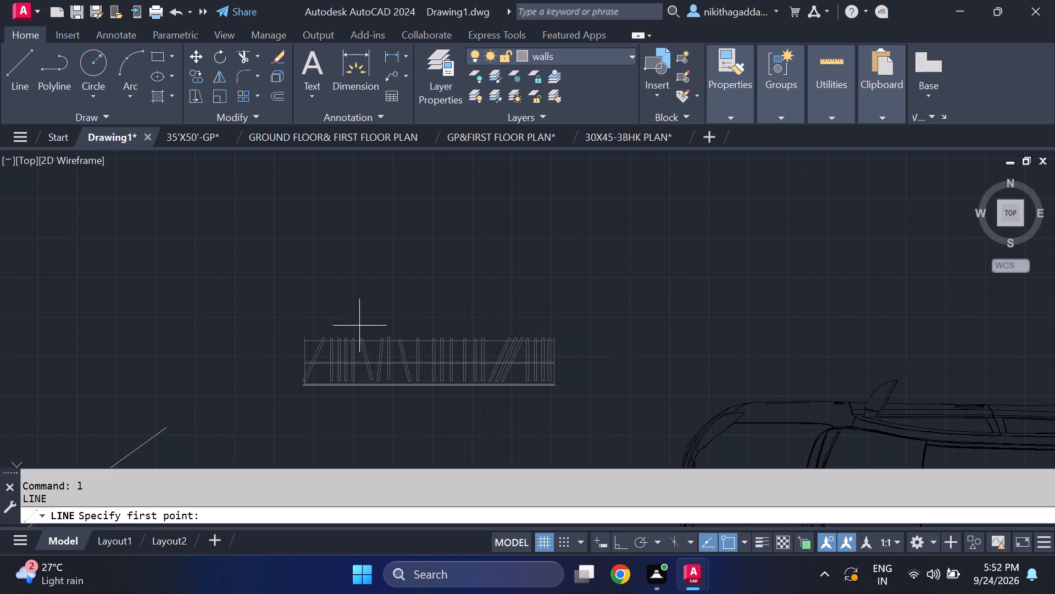
scroll(318, 326, "up", 2)
left_click(285, 351)
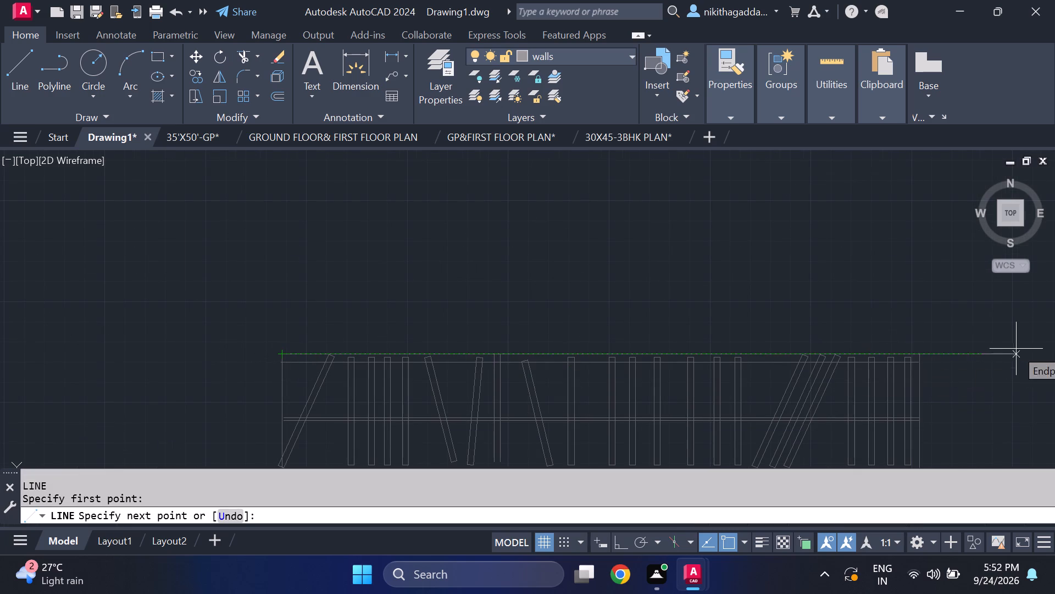
left_click(919, 358)
scroll(873, 319, "down", 4)
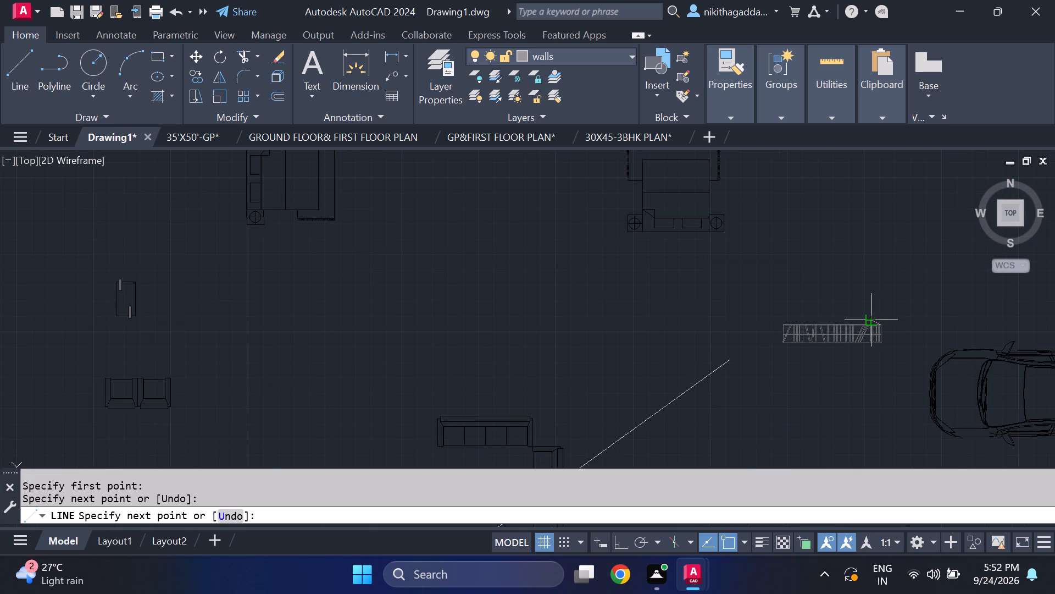
key("Escape")
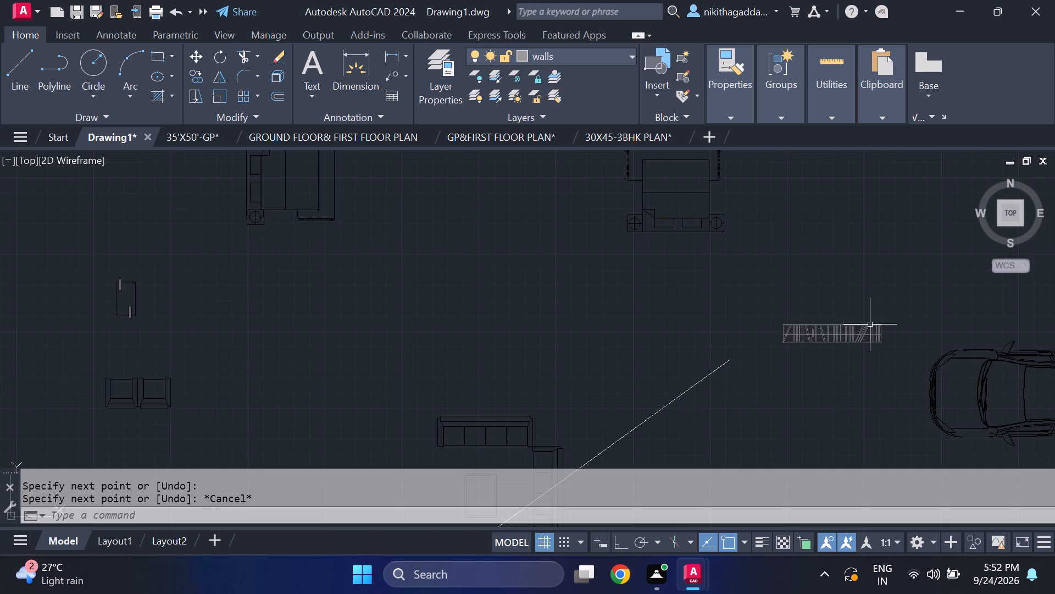
Rotate the loose wardrobe 90° about the midpoint of its east end, so its length runs north-south.
scroll(890, 340, "up", 3)
left_click(880, 231)
left_click(336, 416)
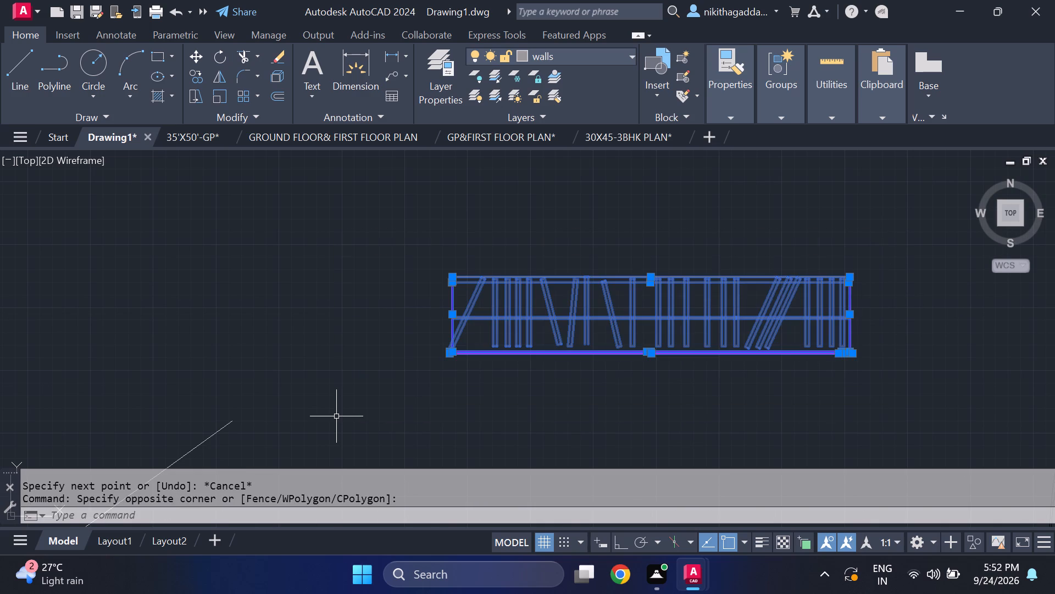
type("ro")
key("Return")
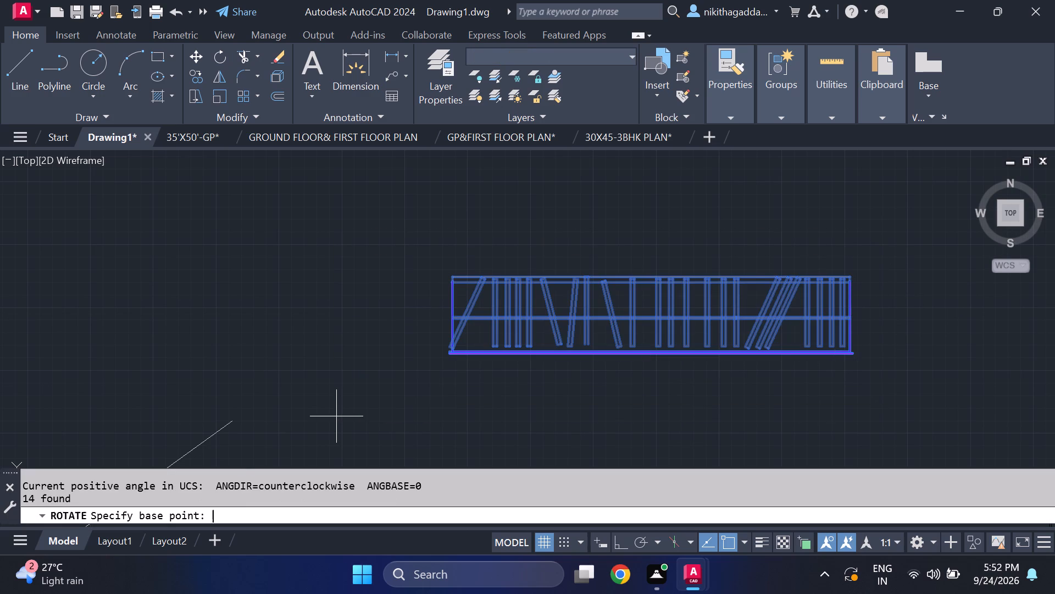
left_click(853, 319)
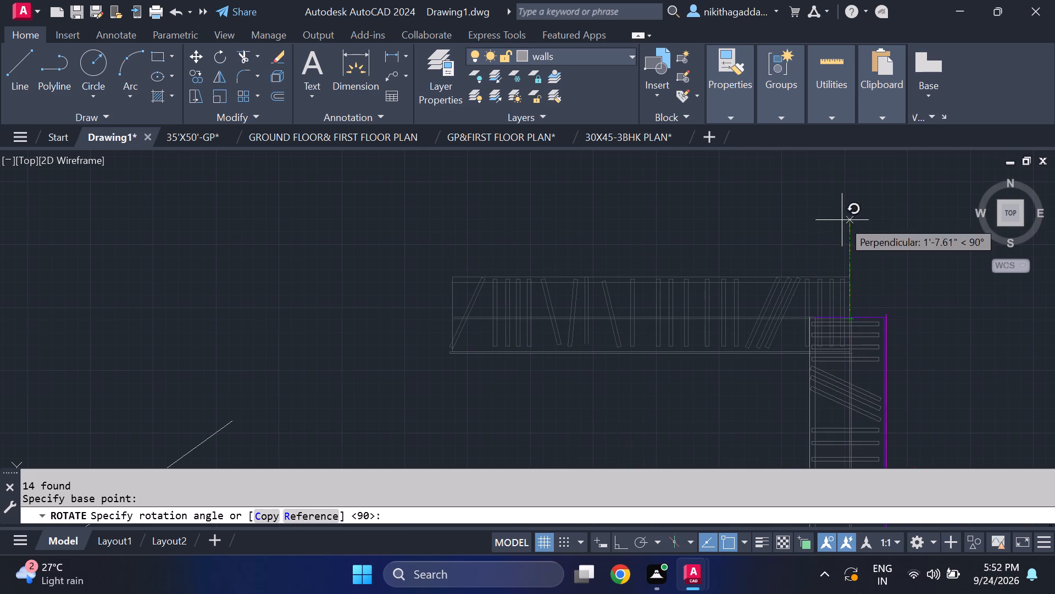
left_click(845, 193)
scroll(894, 339, "down", 2)
middle_click_drag(901, 384, 841, 289)
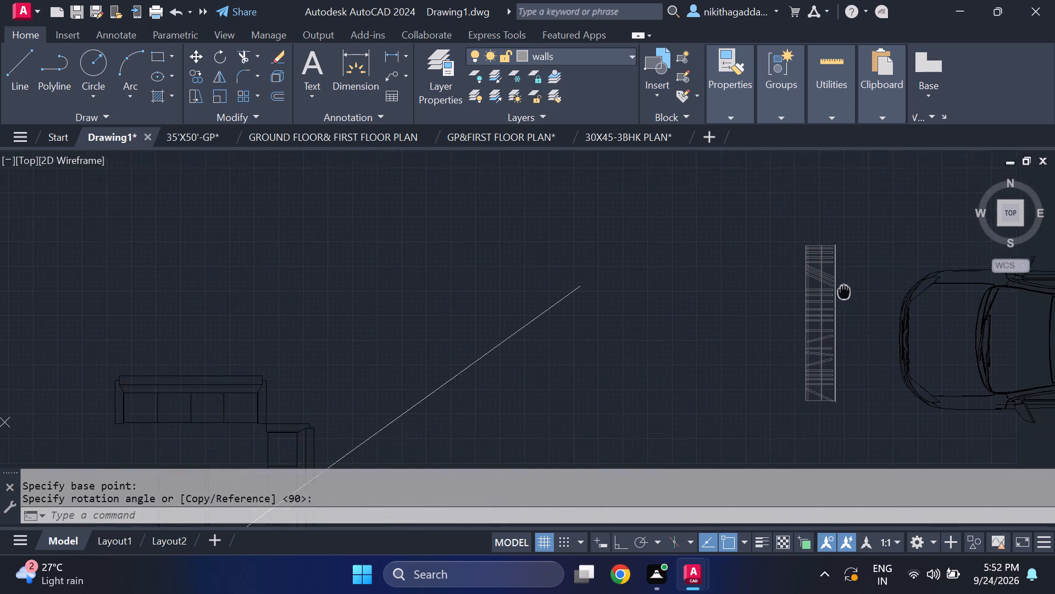
Move the rotated loose wardrobe by its northeast corner into the northwest bedroom's northwest corner, against the north and west walls.
middle_click_drag(841, 289, 836, 283)
left_click_drag(840, 206, 842, 215)
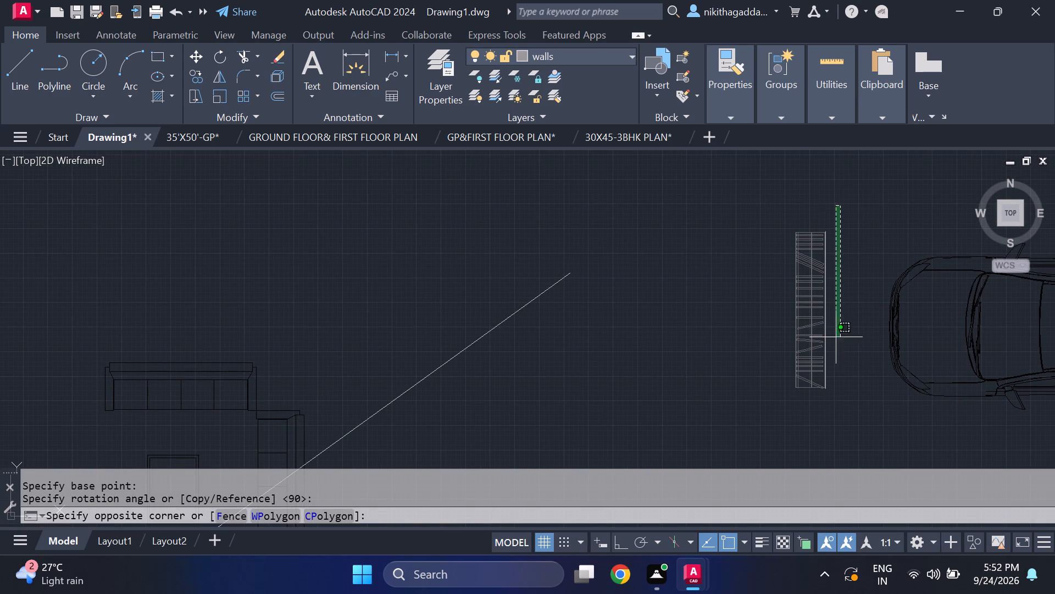
left_click(735, 425)
key("m")
key("Return")
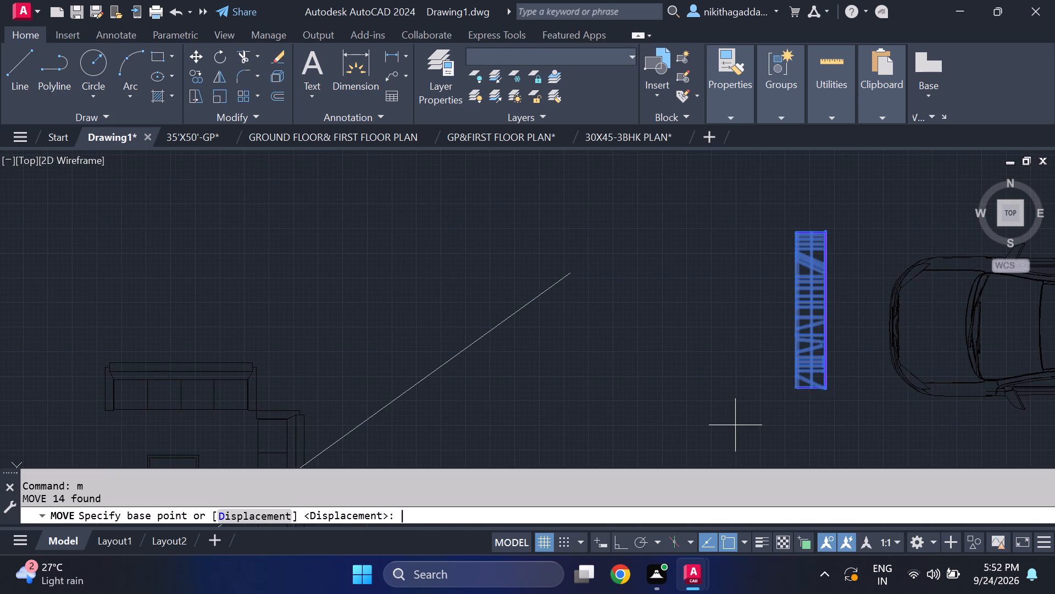
left_click(827, 228)
scroll(829, 227, "down", 3)
middle_click_drag(762, 254, 319, 437)
scroll(713, 277, "down", 1)
scroll(521, 343, "up", 4)
middle_click_drag(471, 339, 536, 313)
scroll(527, 311, "up", 3)
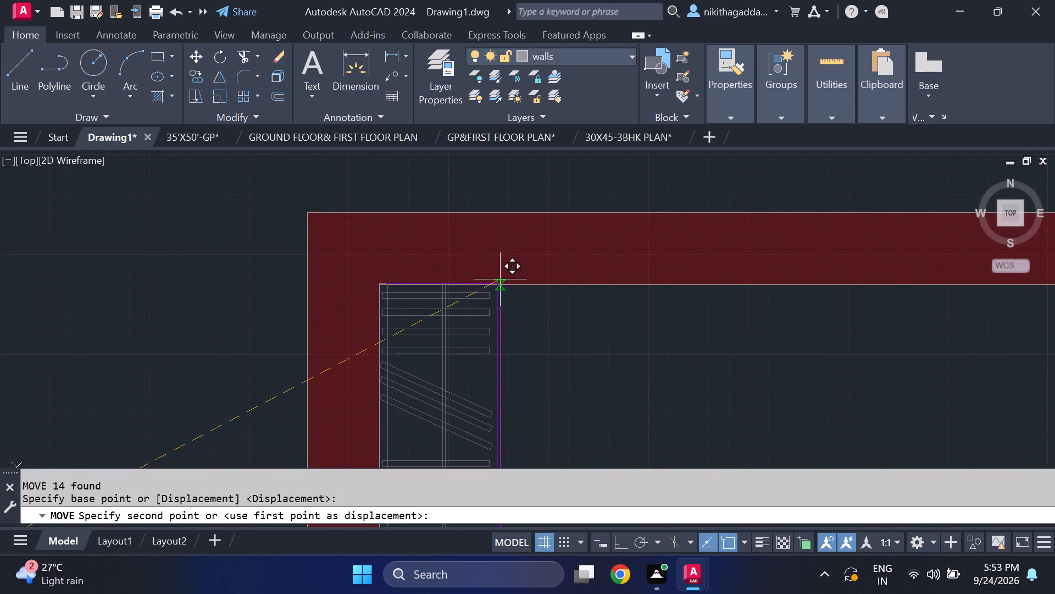
left_click(500, 279)
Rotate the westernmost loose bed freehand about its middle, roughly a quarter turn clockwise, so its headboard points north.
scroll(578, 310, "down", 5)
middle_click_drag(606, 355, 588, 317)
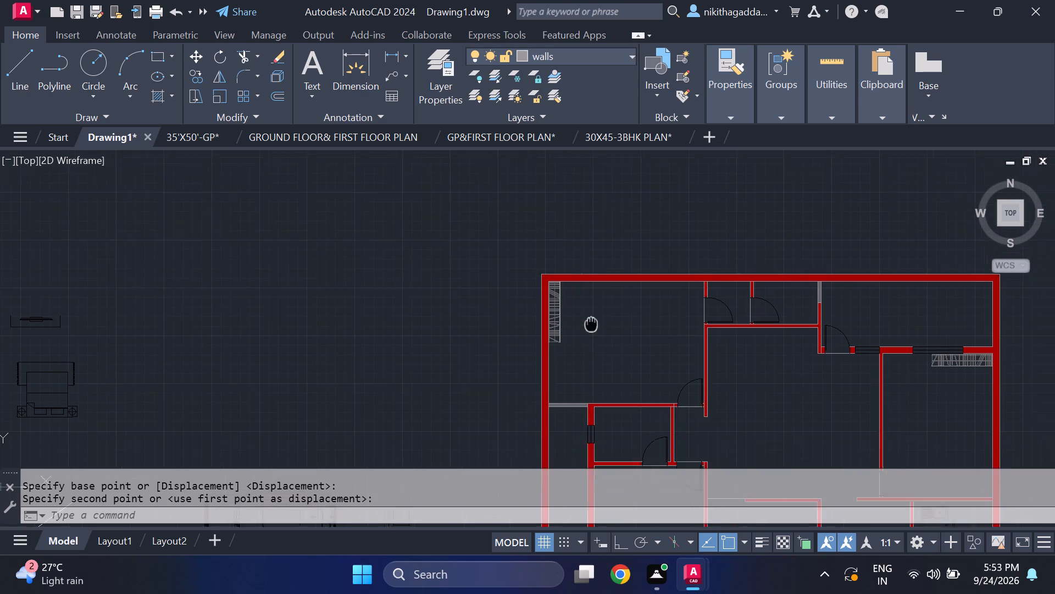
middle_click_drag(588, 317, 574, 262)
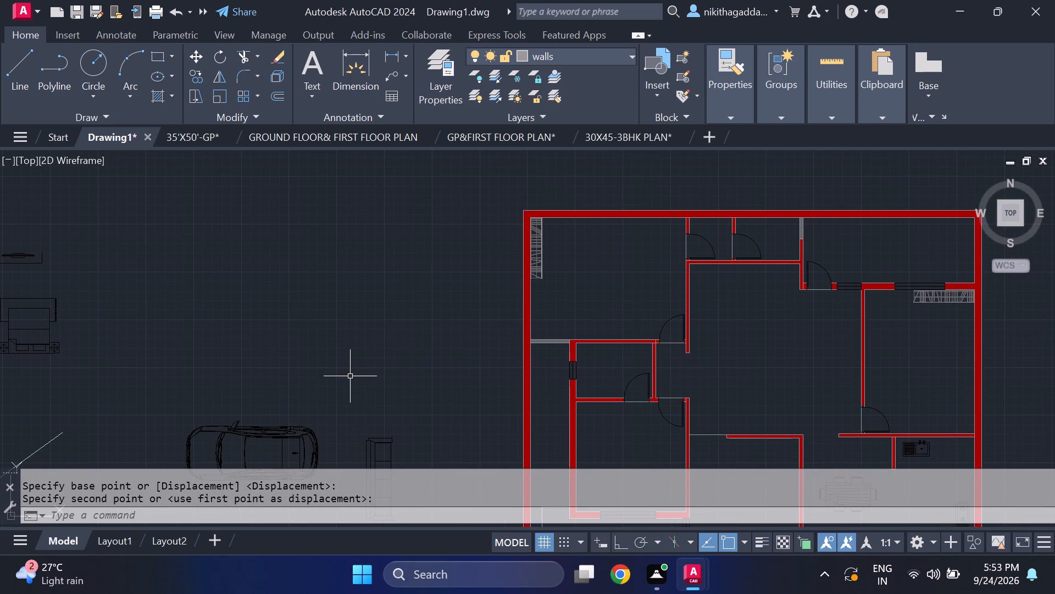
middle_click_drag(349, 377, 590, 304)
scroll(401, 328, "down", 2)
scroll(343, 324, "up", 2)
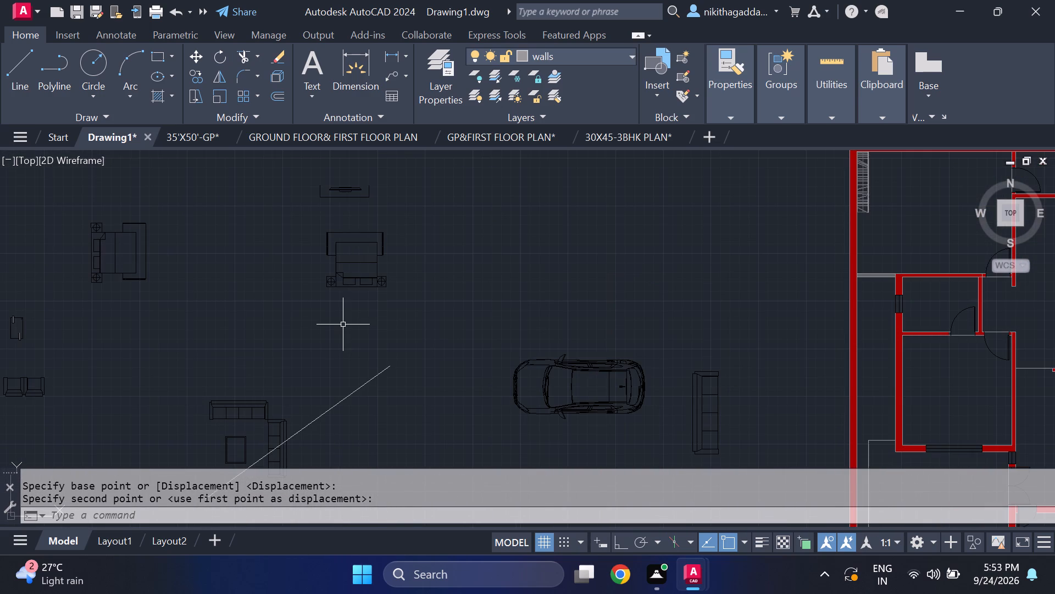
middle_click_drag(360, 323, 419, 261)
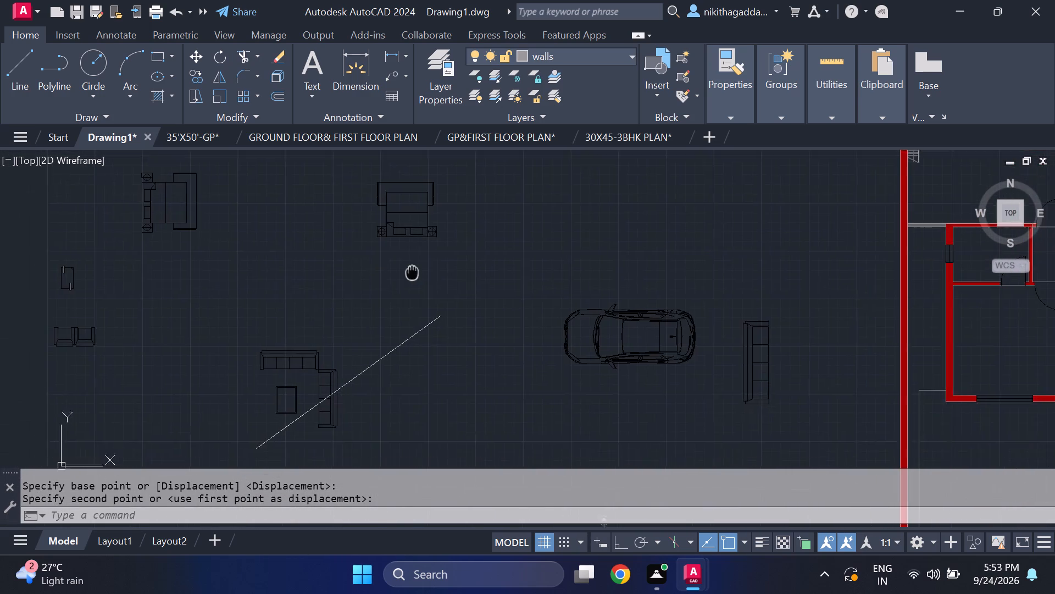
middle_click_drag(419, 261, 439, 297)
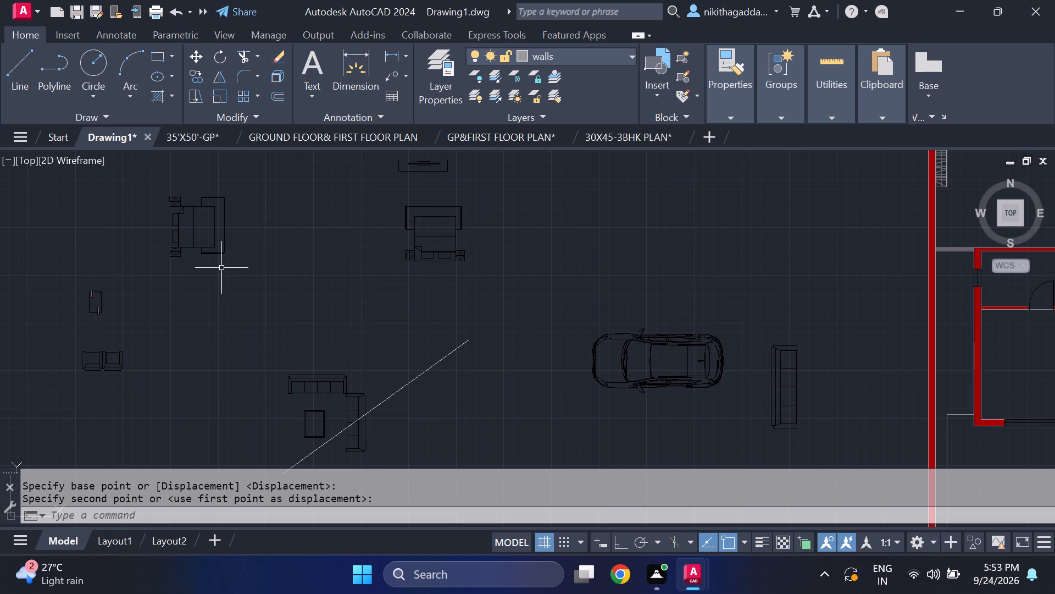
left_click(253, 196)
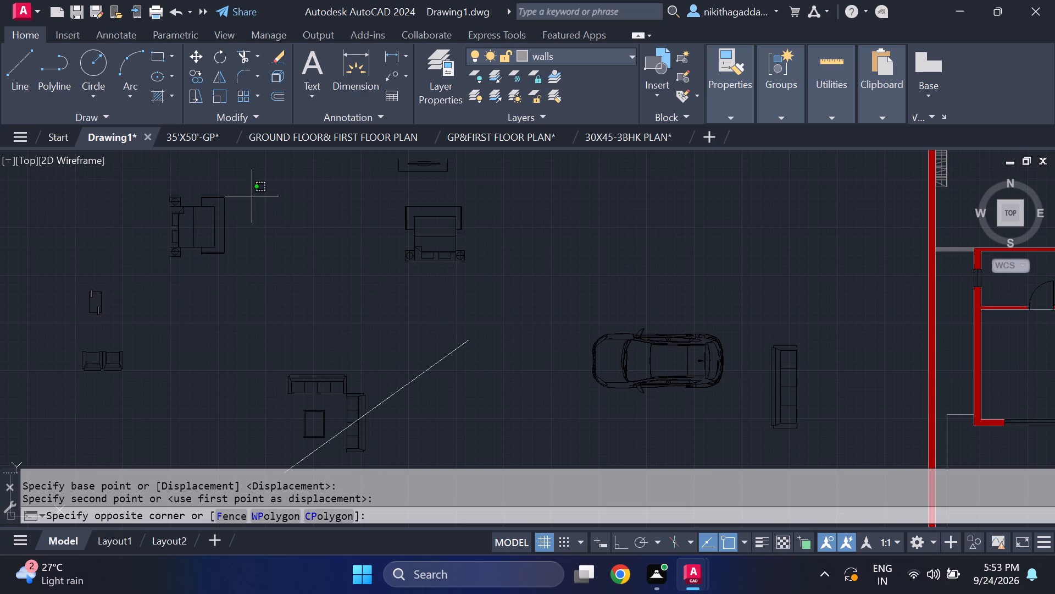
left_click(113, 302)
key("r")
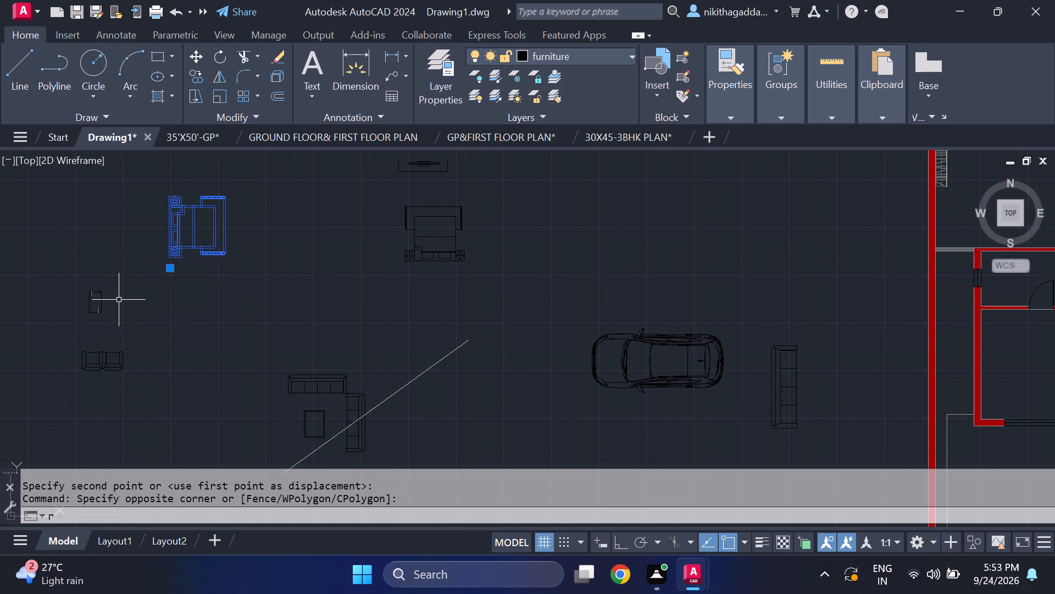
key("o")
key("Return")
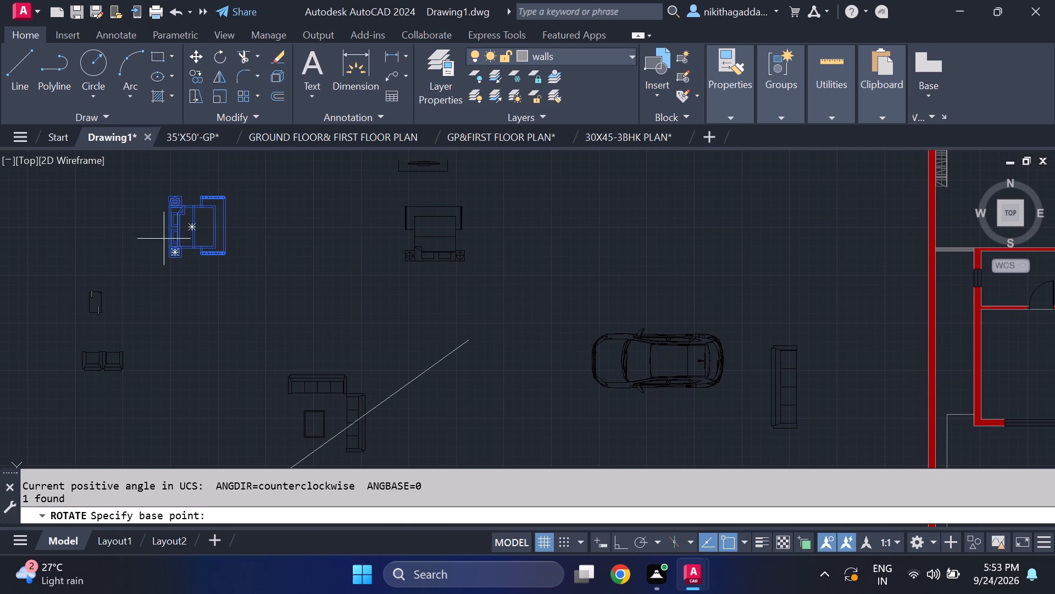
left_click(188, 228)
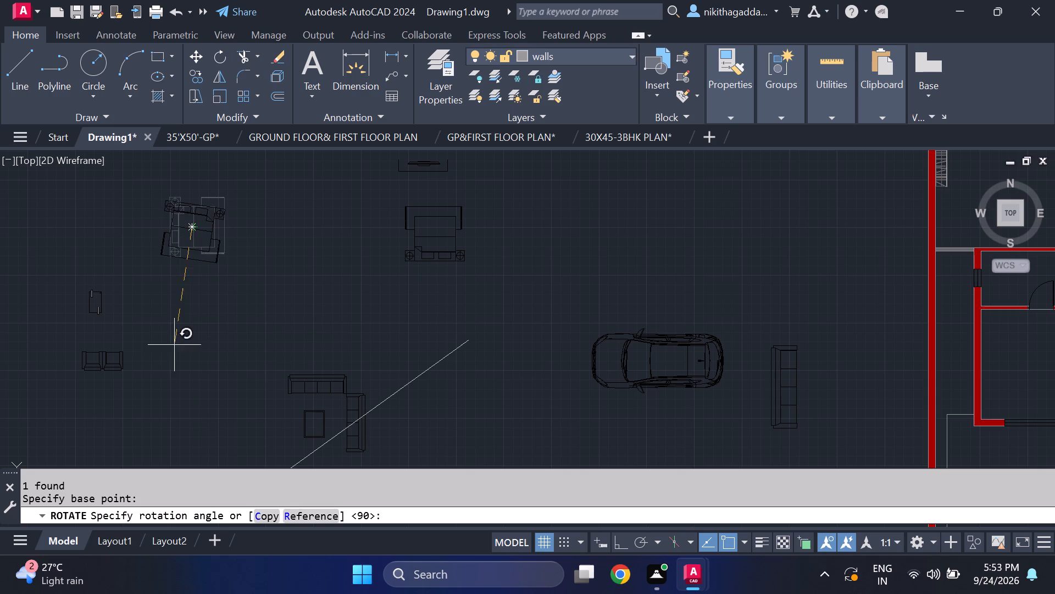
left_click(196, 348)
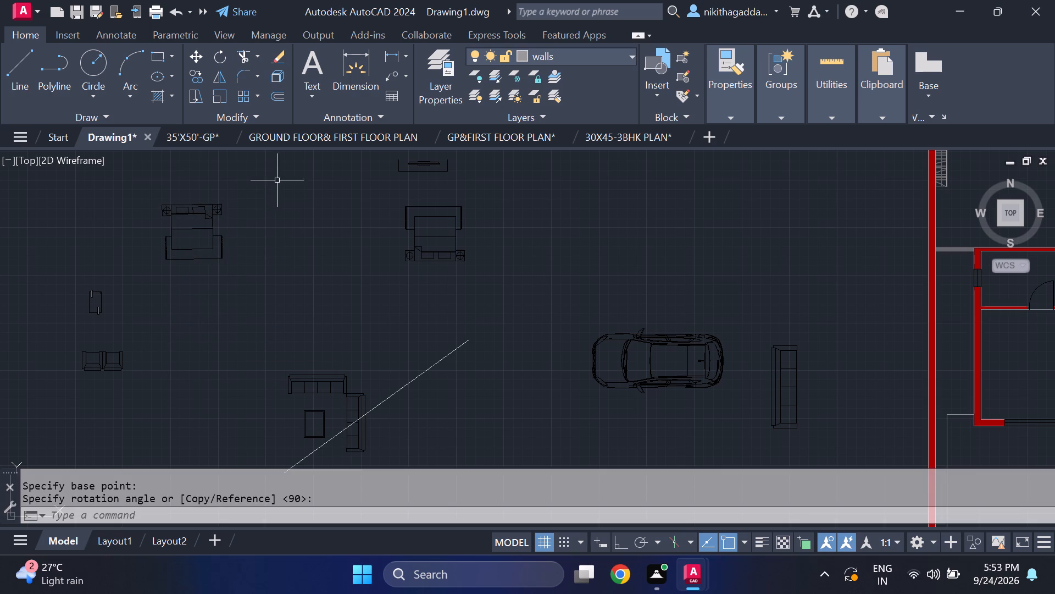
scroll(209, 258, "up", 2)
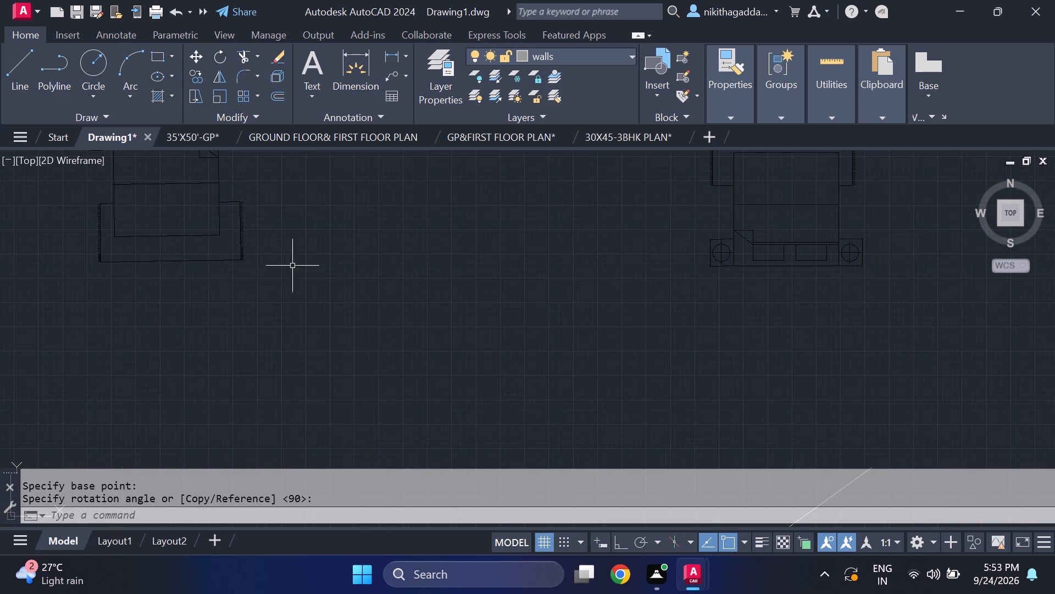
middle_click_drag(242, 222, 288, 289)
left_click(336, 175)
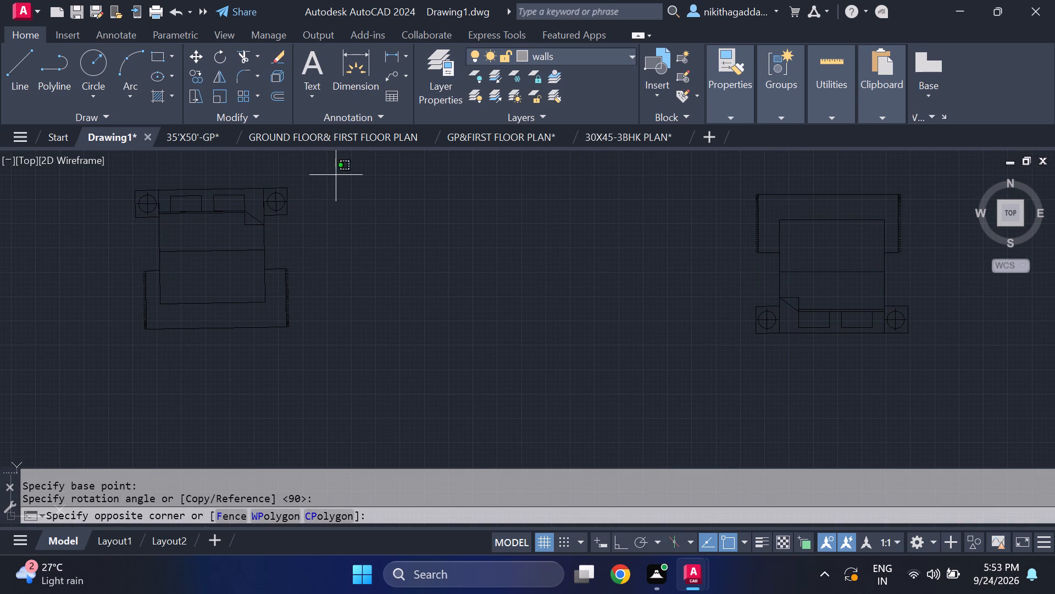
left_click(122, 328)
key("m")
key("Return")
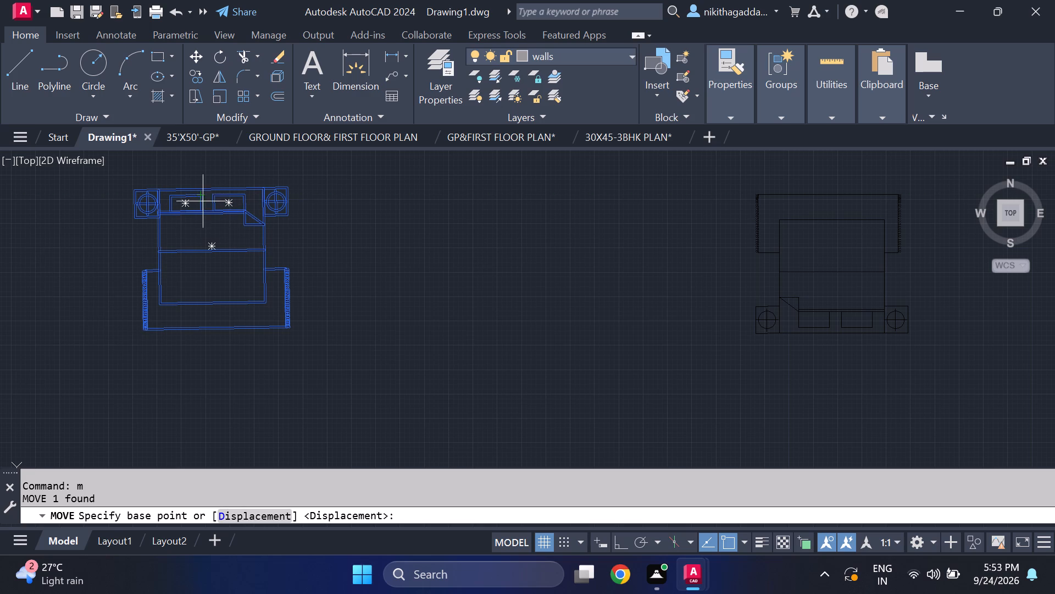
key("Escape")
Erase the slightly skewed loose bed with its headboard to the north.
left_click_drag(364, 208, 350, 222)
left_click(192, 337)
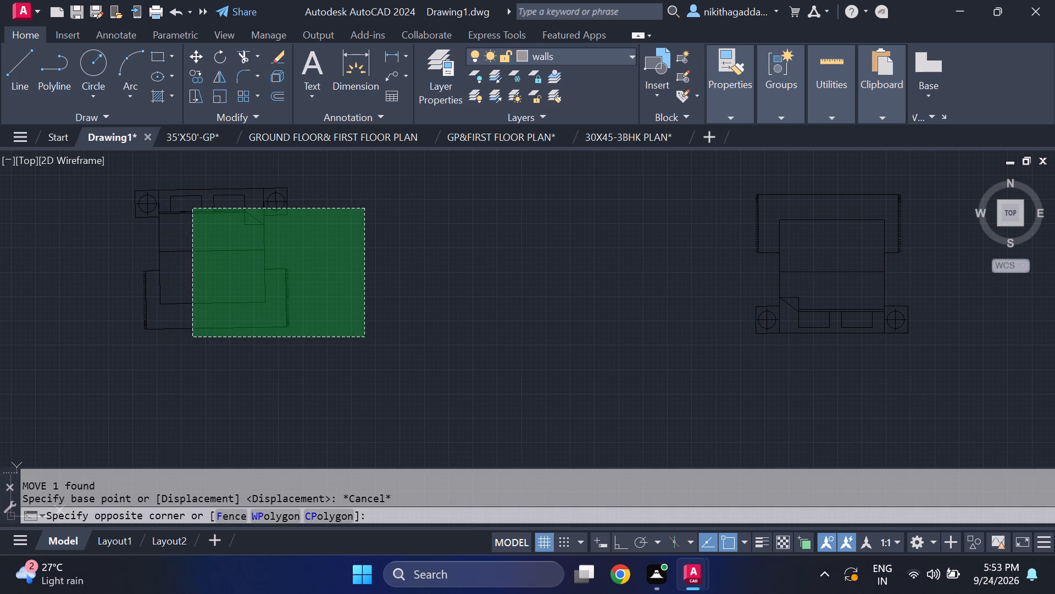
key("Delete")
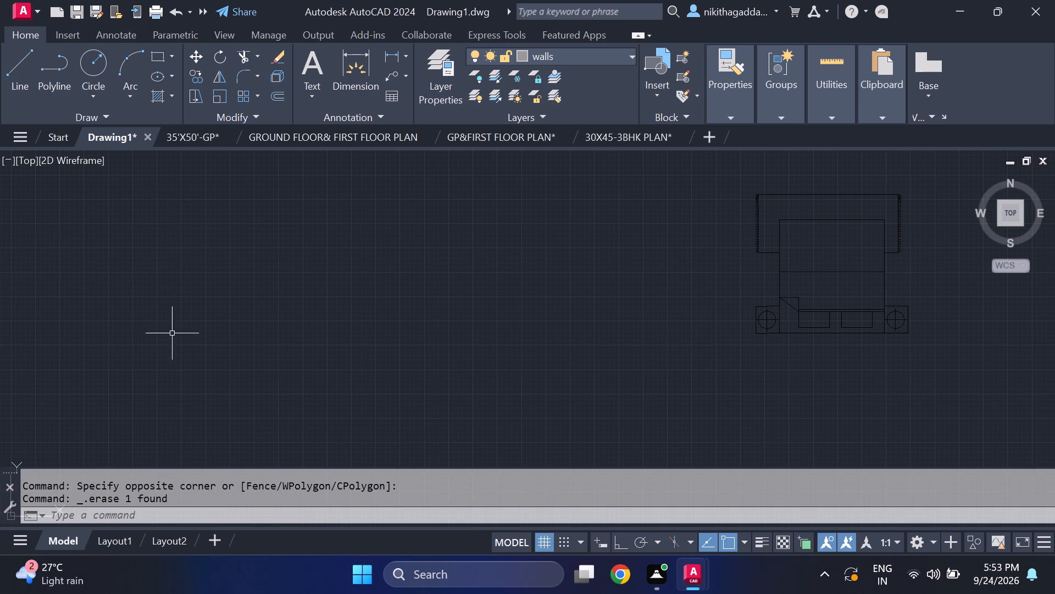
Copy the remaining loose bed south of the TV unit to the empty space west of it.
scroll(260, 354, "down", 3)
scroll(501, 349, "up", 2)
left_click_drag(493, 248, 482, 262)
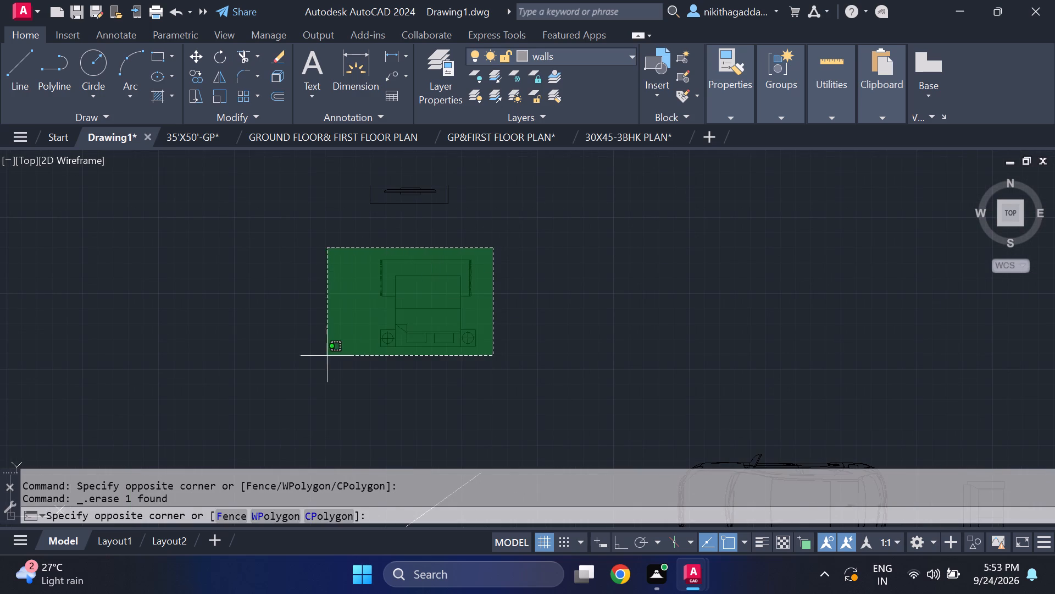
left_click(314, 355)
type("co")
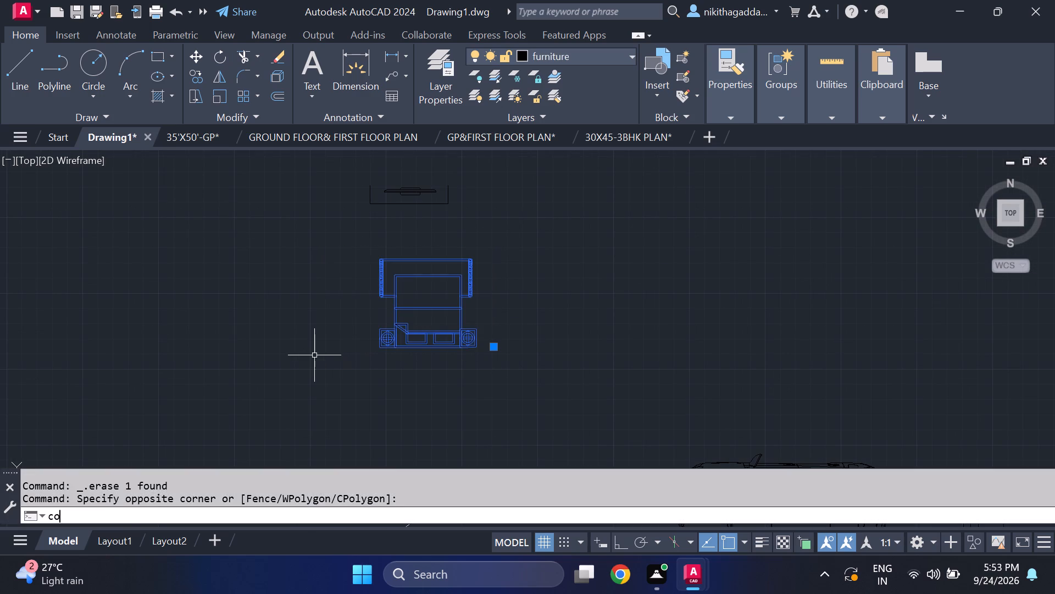
key("Return")
left_click(430, 314)
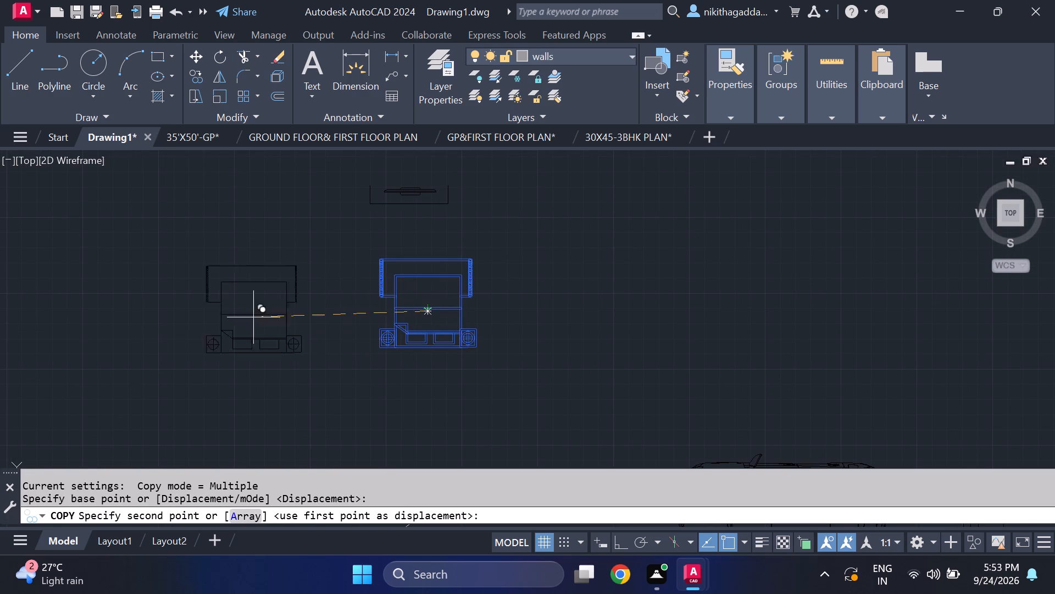
left_click(118, 317)
key("Escape")
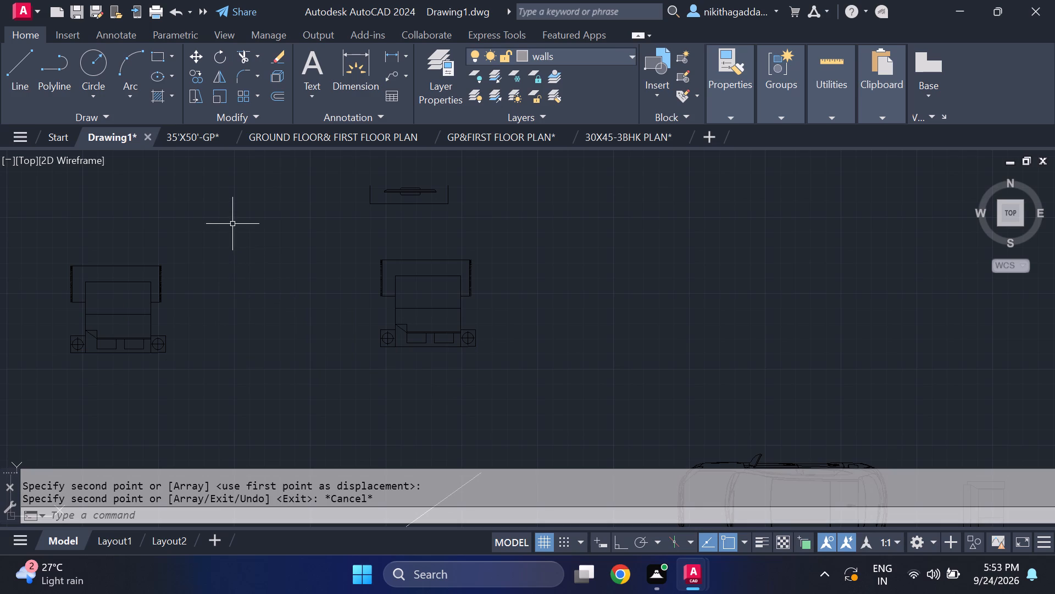
Mirror the copied bed across a horizontal line just north of it, with Ortho on and keeping the source bed.
left_click_drag(225, 235, 214, 238)
left_click(15, 358)
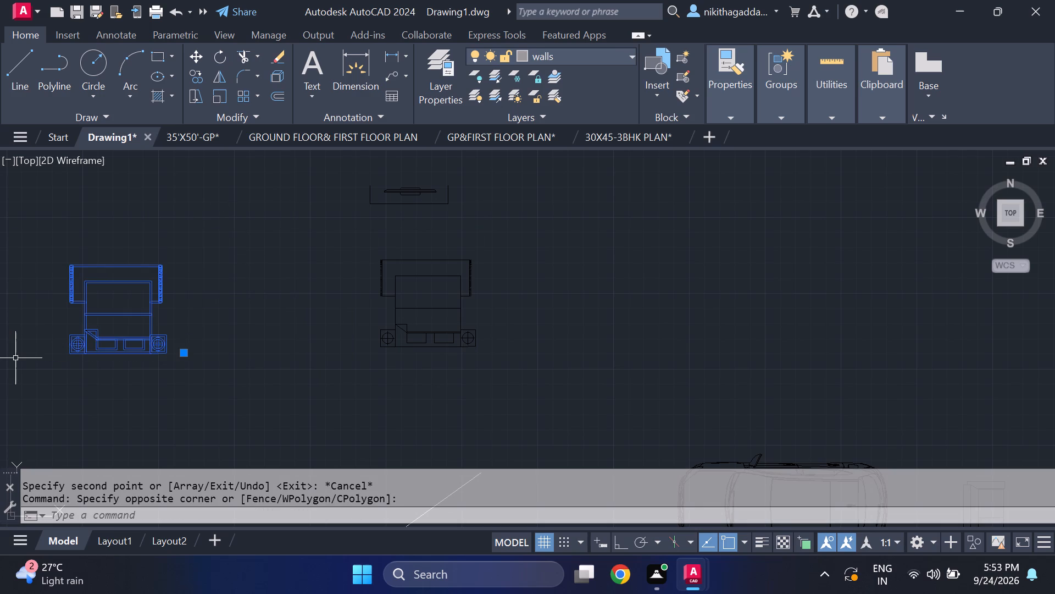
type("mo")
key("BackSpace")
key("i")
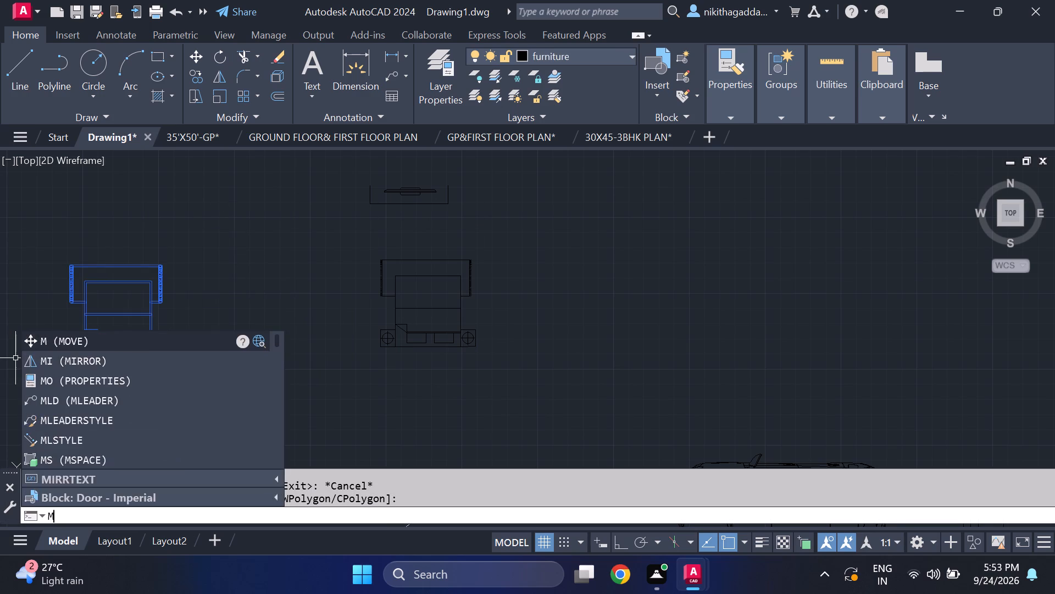
key("Return")
middle_click_drag(8, 344, 163, 433)
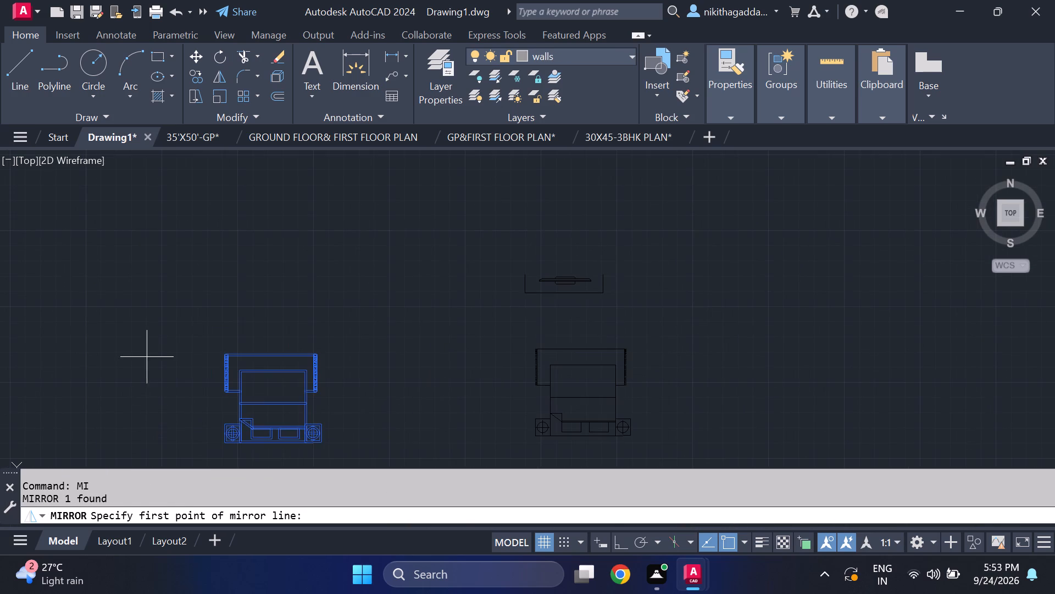
left_click(142, 343)
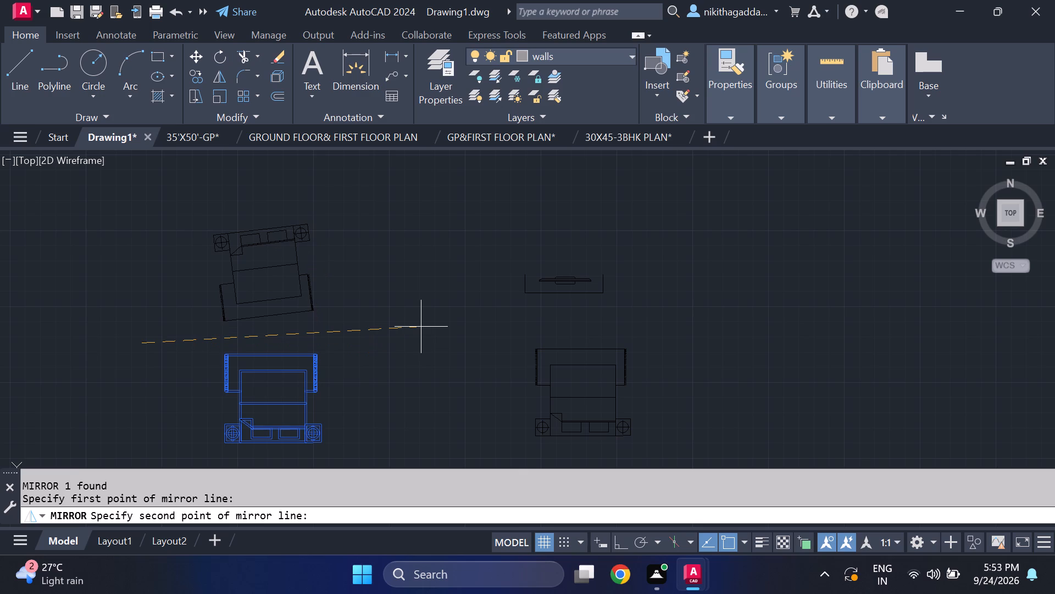
key("F8")
left_click(425, 316)
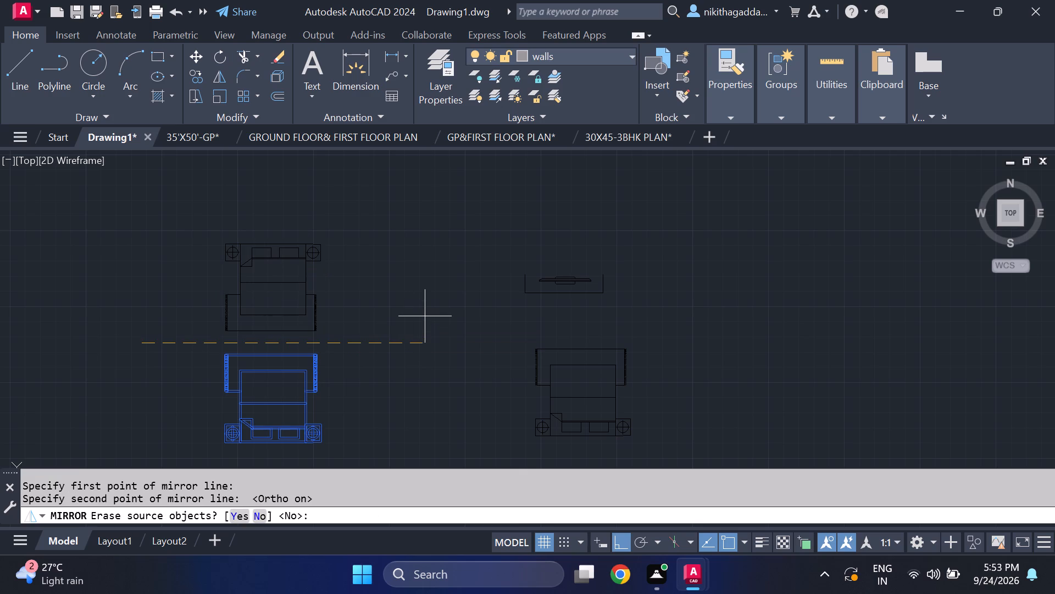
type("no")
key("Return")
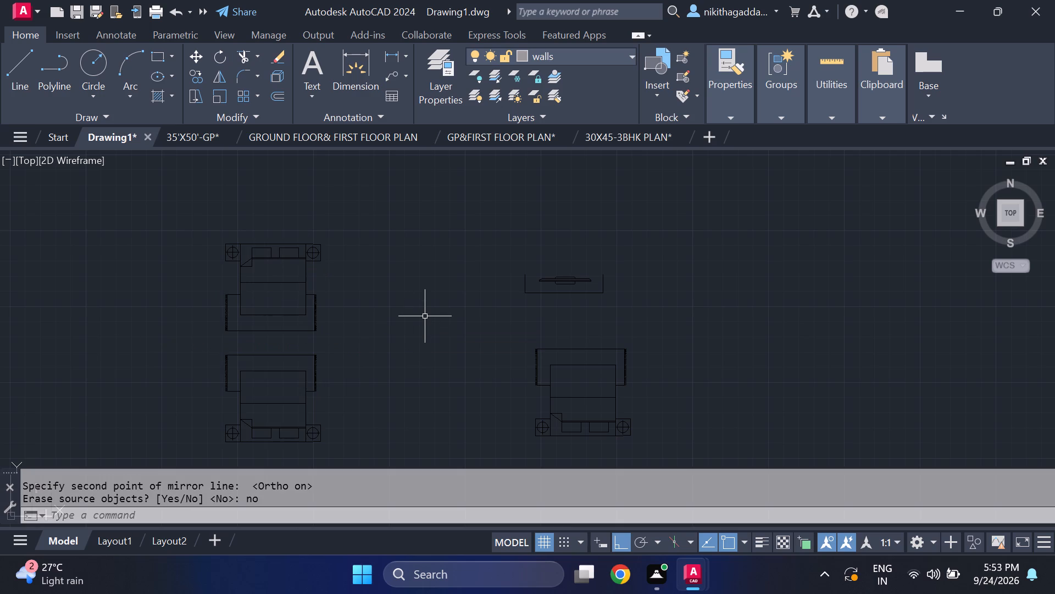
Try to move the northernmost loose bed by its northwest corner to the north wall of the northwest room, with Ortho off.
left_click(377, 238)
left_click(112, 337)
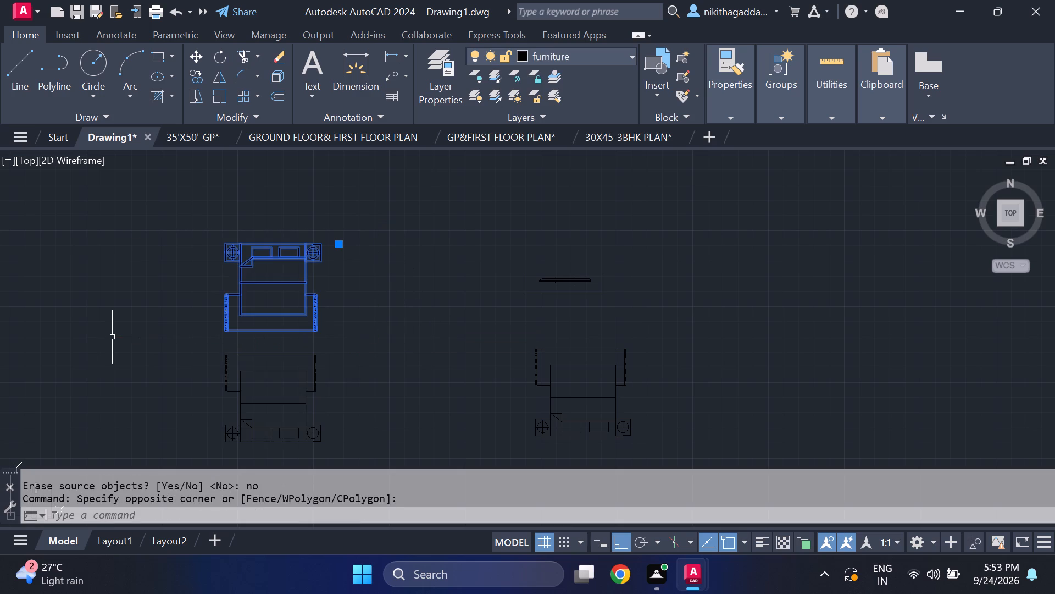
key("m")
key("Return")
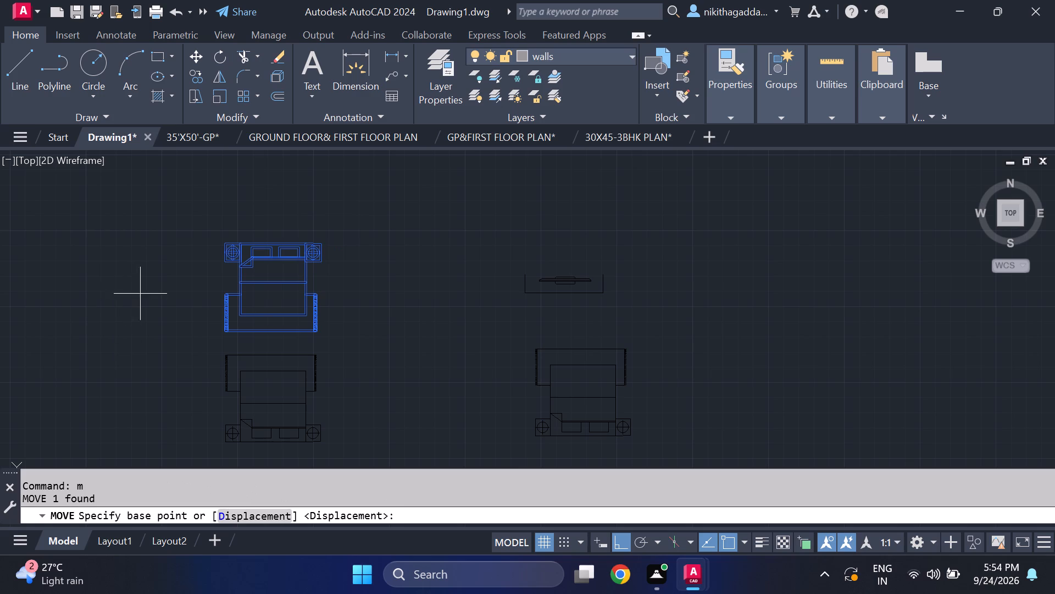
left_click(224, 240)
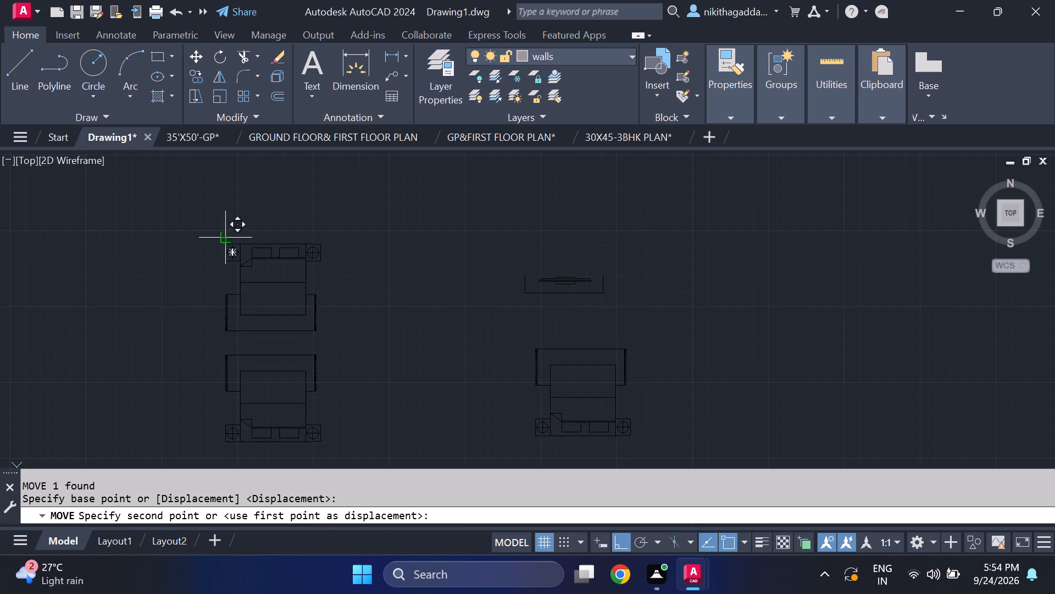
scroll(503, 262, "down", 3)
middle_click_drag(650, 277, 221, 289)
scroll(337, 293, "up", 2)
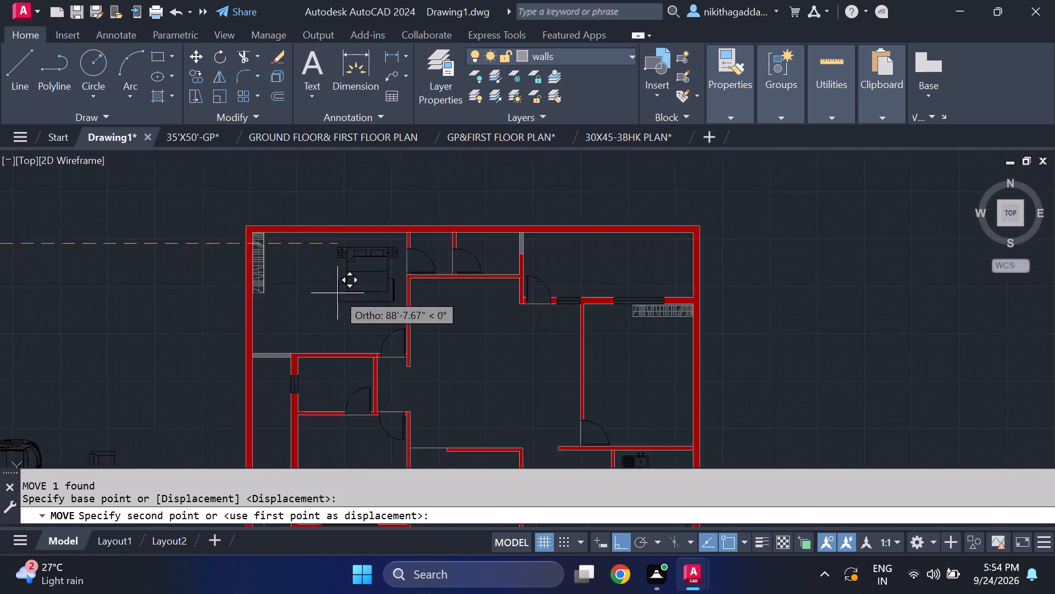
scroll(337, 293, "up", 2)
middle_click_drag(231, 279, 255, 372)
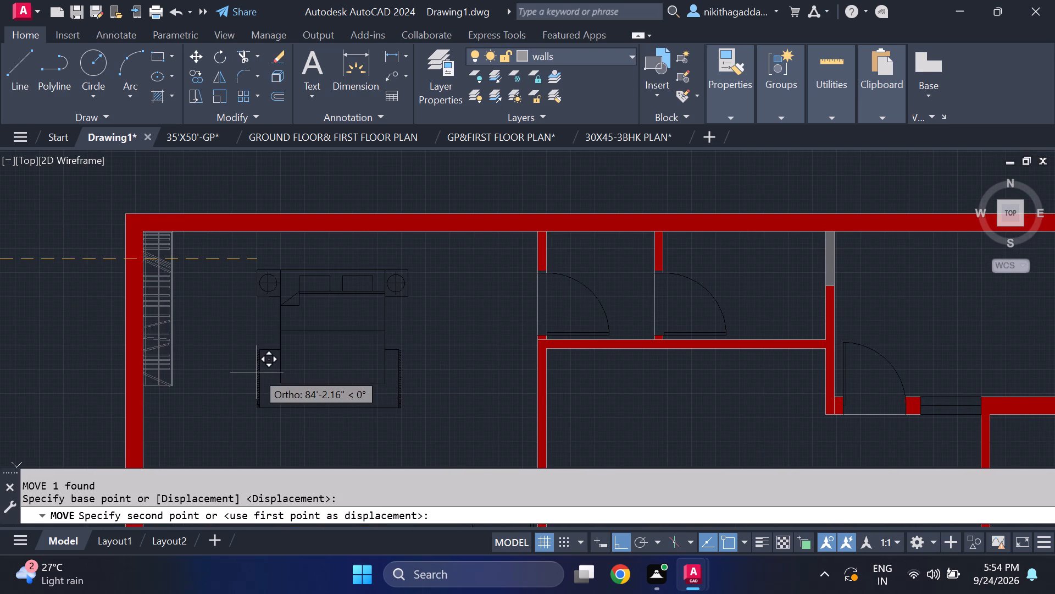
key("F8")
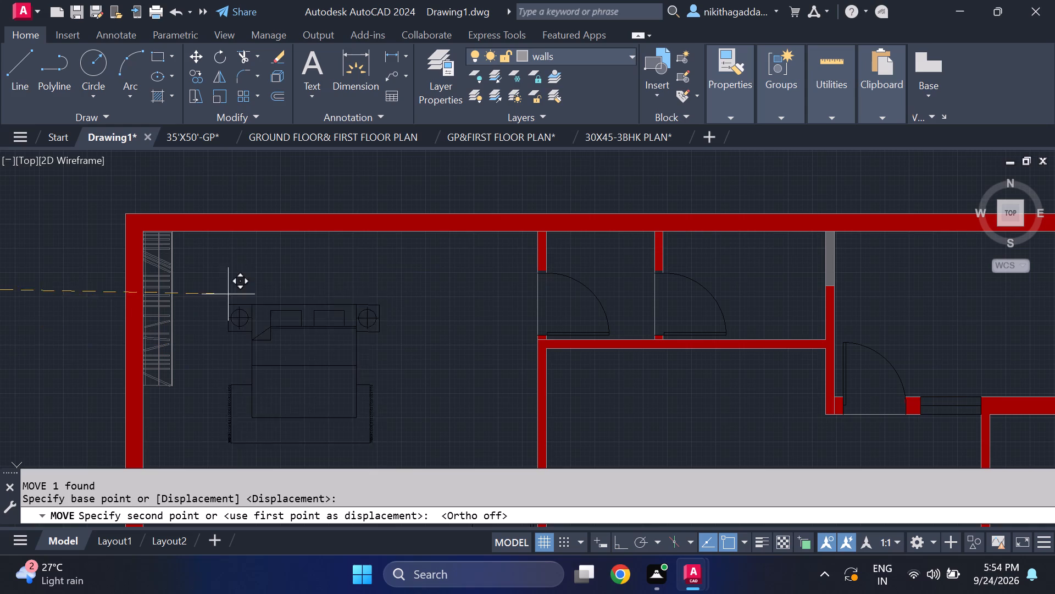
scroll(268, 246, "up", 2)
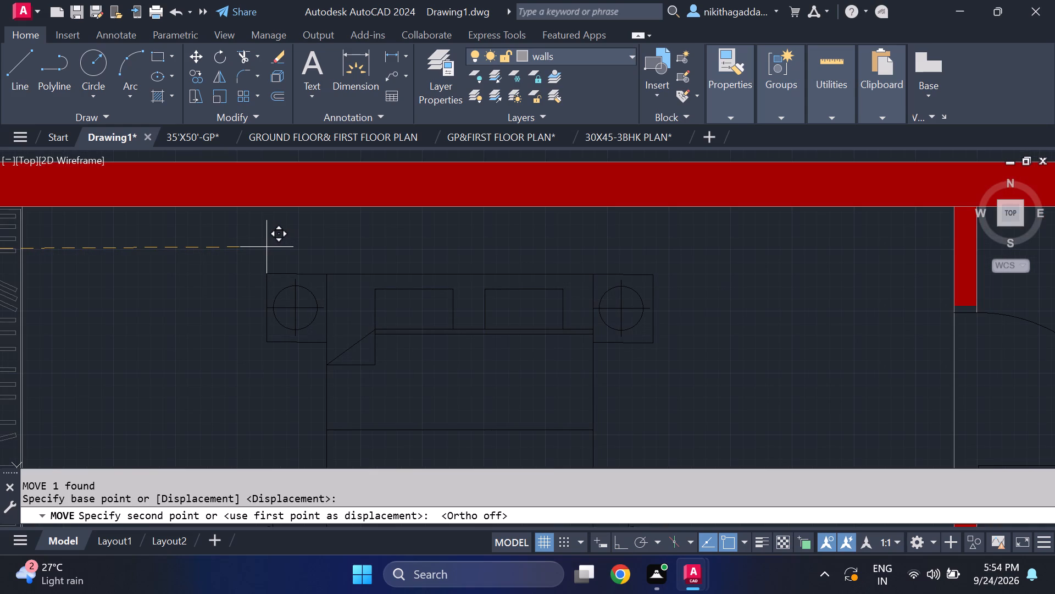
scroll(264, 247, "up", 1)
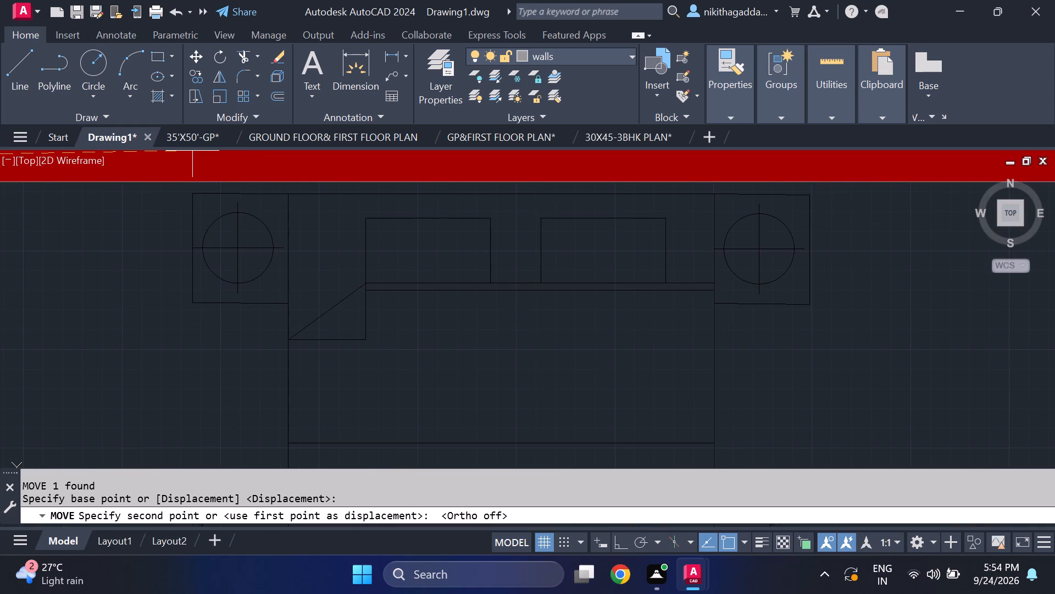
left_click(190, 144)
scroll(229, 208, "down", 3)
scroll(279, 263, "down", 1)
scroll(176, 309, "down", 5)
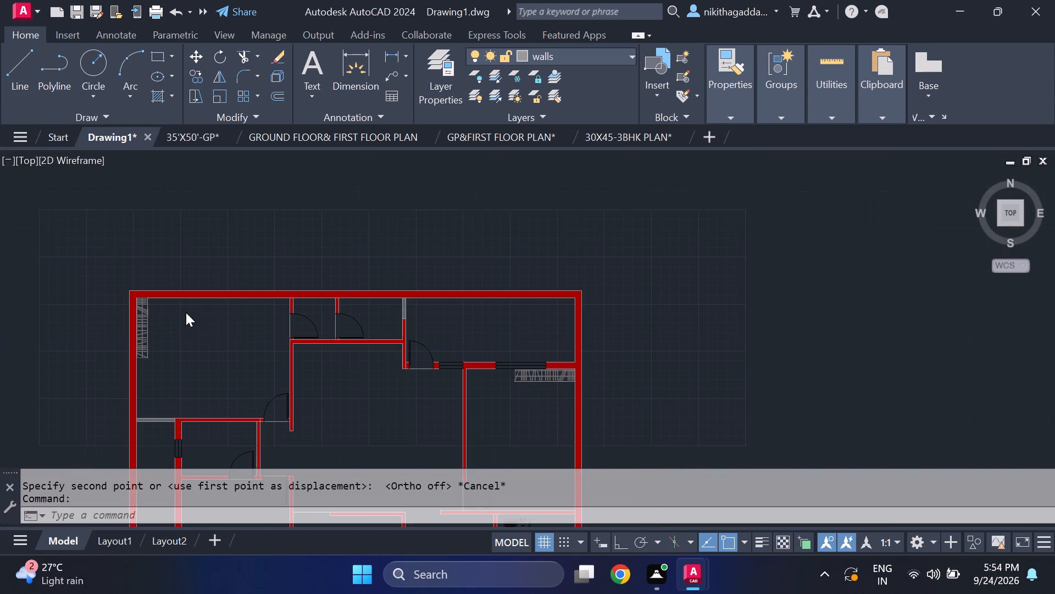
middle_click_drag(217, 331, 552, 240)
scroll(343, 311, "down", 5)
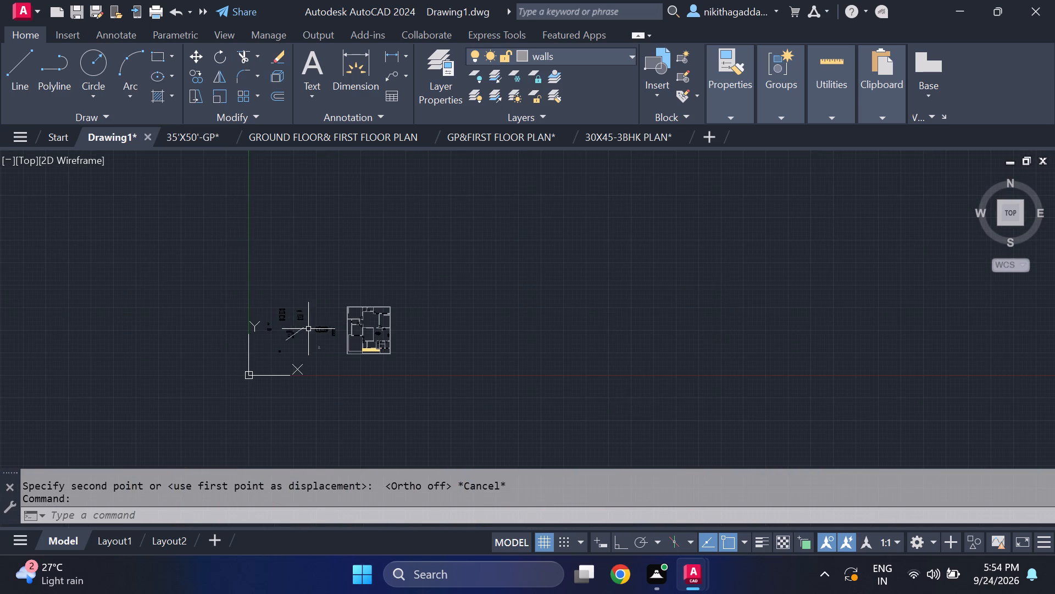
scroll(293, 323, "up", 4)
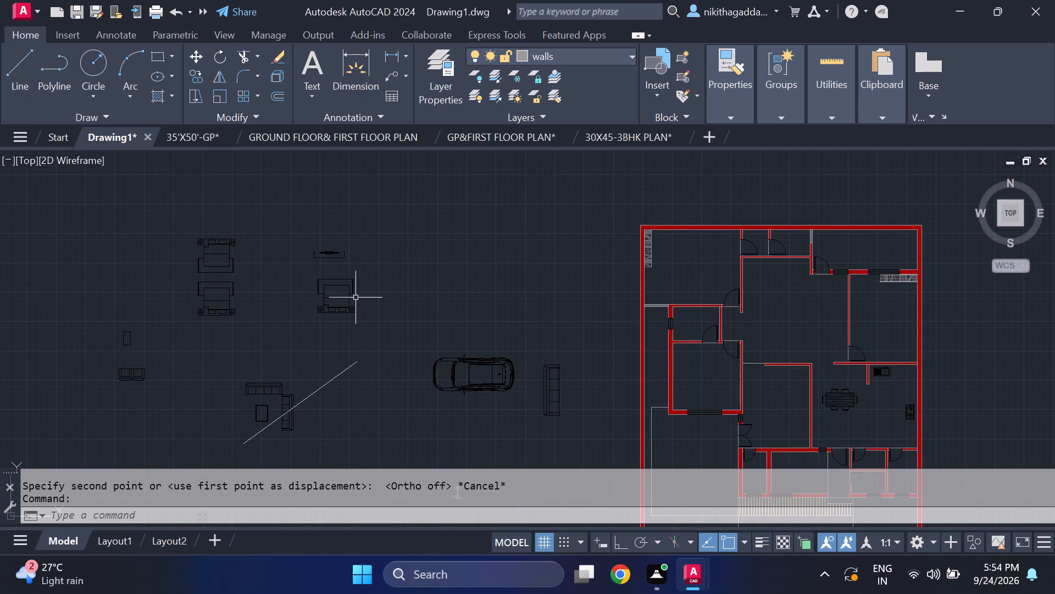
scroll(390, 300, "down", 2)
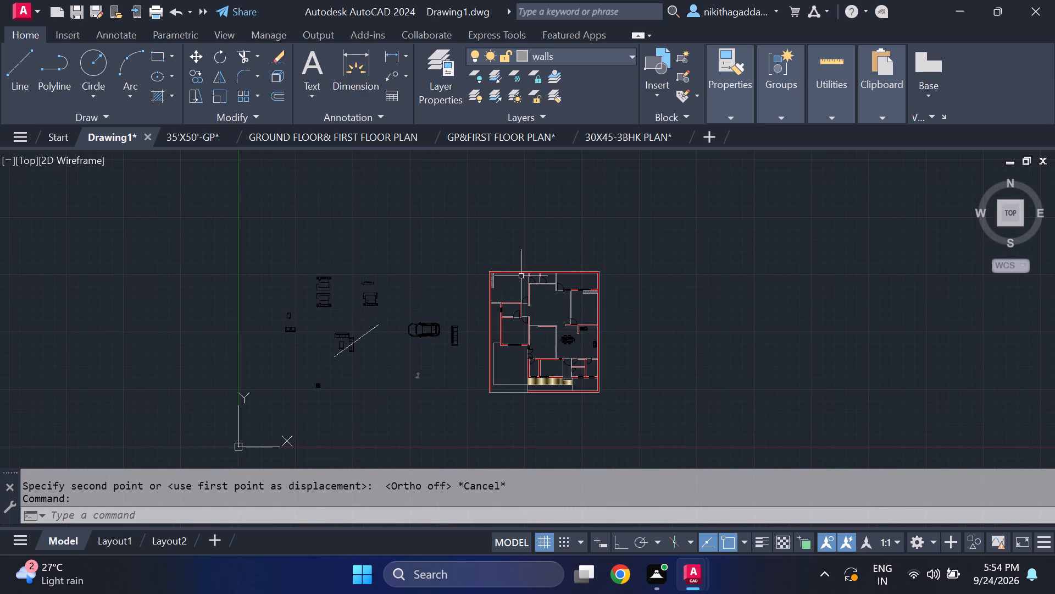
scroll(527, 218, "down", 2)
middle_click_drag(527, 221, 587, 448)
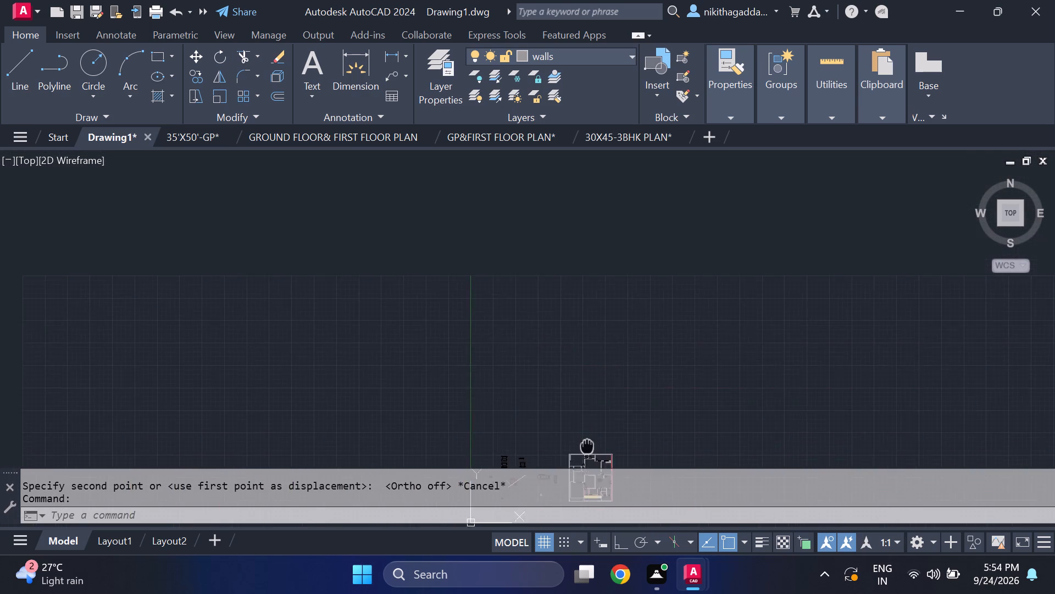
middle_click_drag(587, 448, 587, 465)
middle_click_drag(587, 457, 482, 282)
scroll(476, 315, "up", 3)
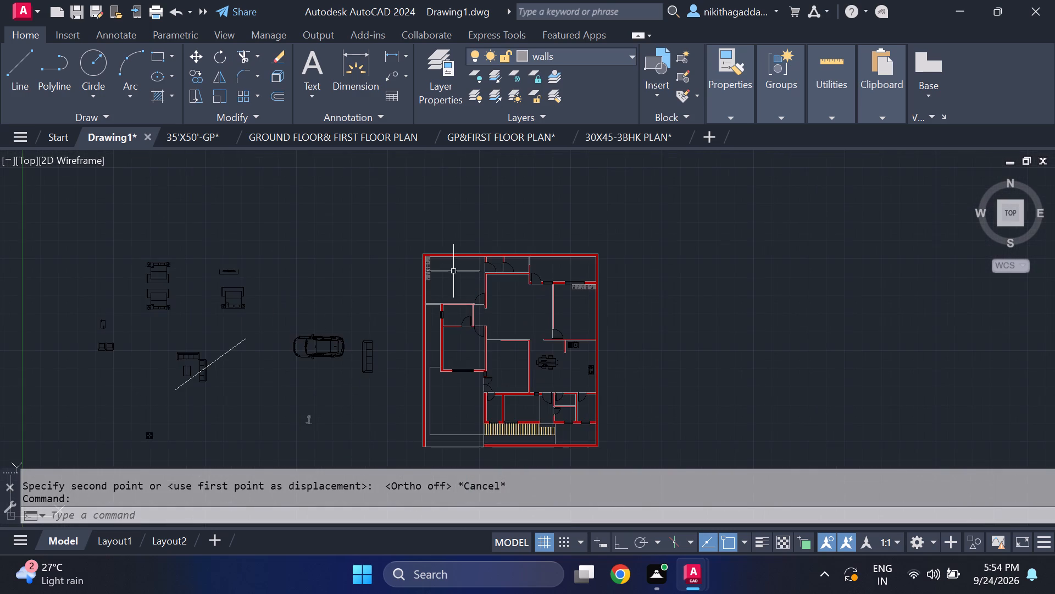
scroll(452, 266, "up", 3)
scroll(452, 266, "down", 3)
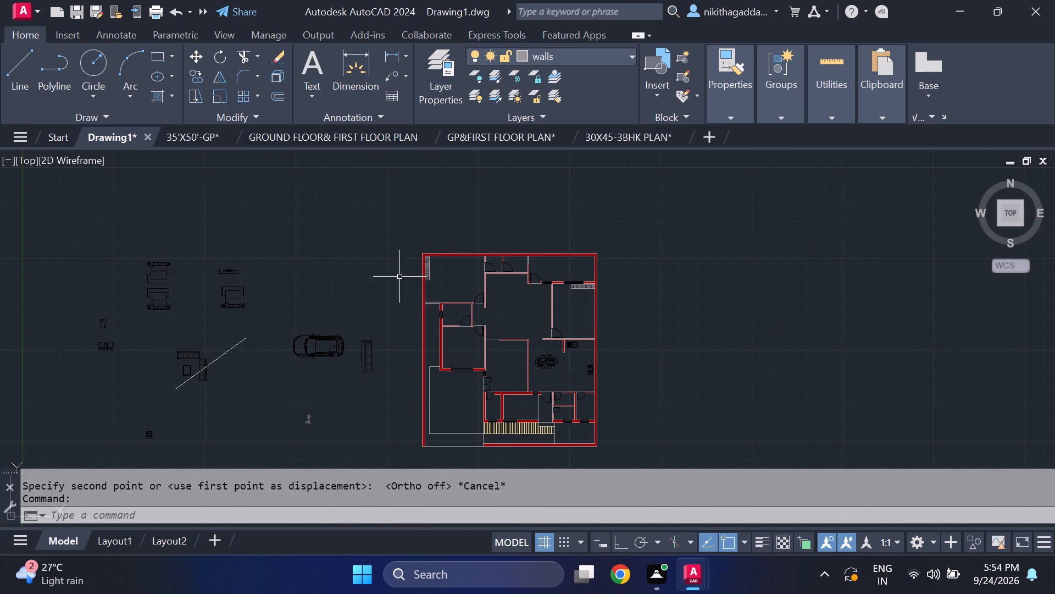
Copy the loose bed south of the TV unit to the empty space east of it, north of the car.
scroll(231, 295, "up", 3)
left_click(304, 254)
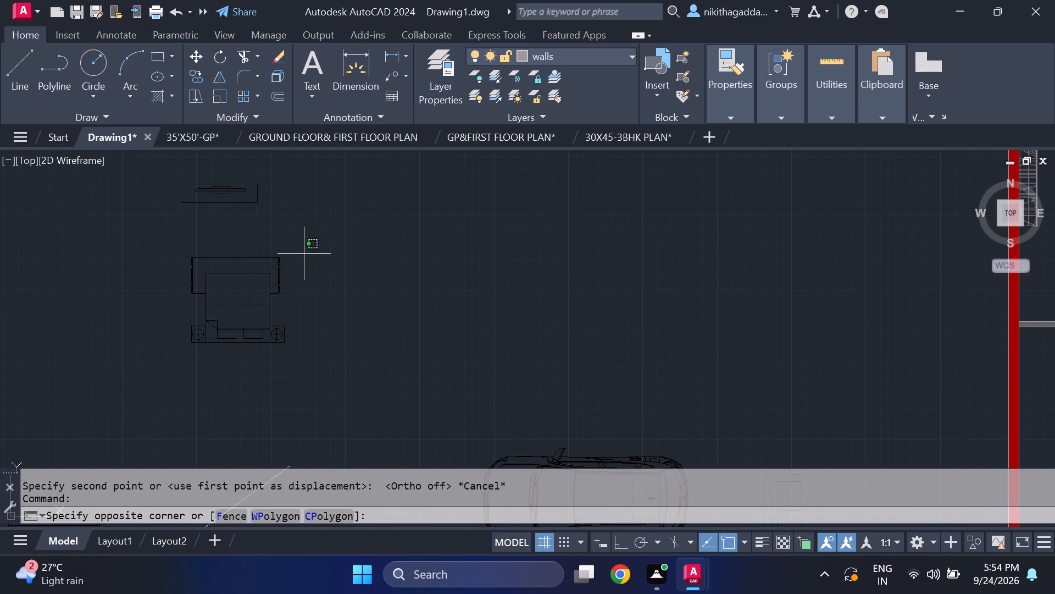
left_click(162, 351)
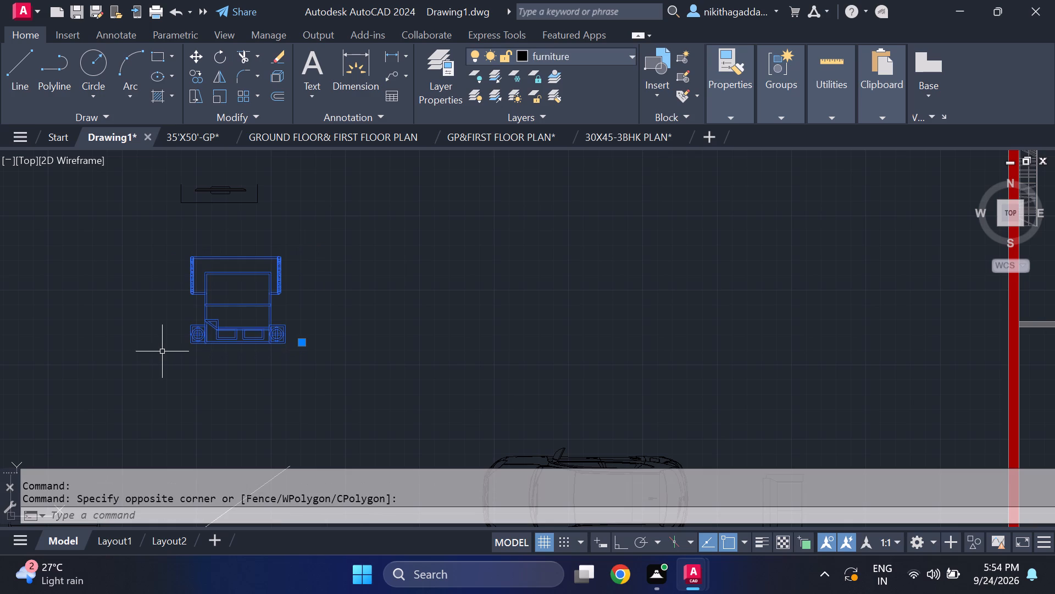
type("co")
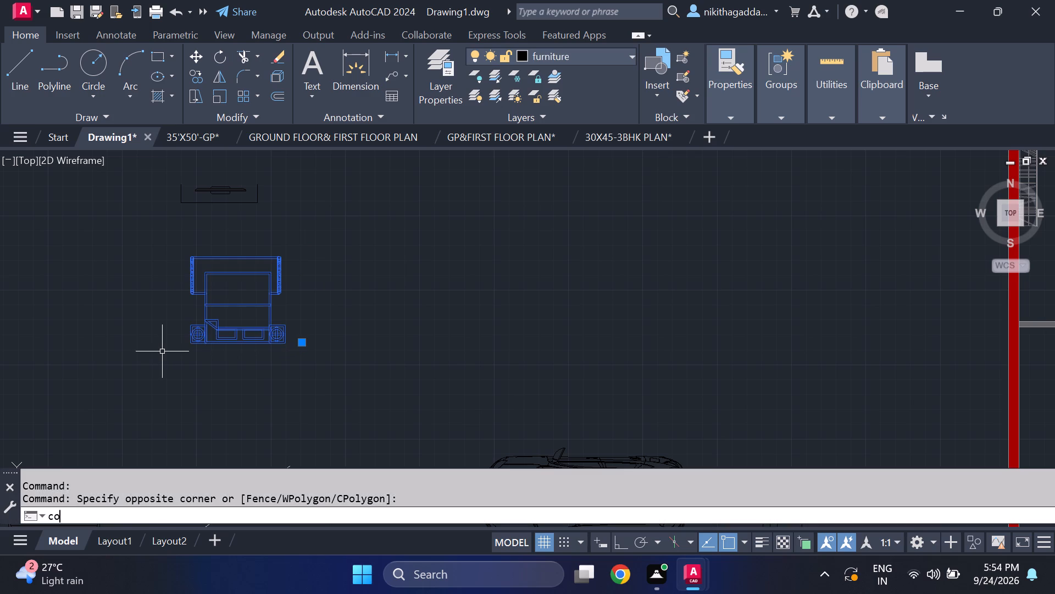
key("Return")
left_click(240, 301)
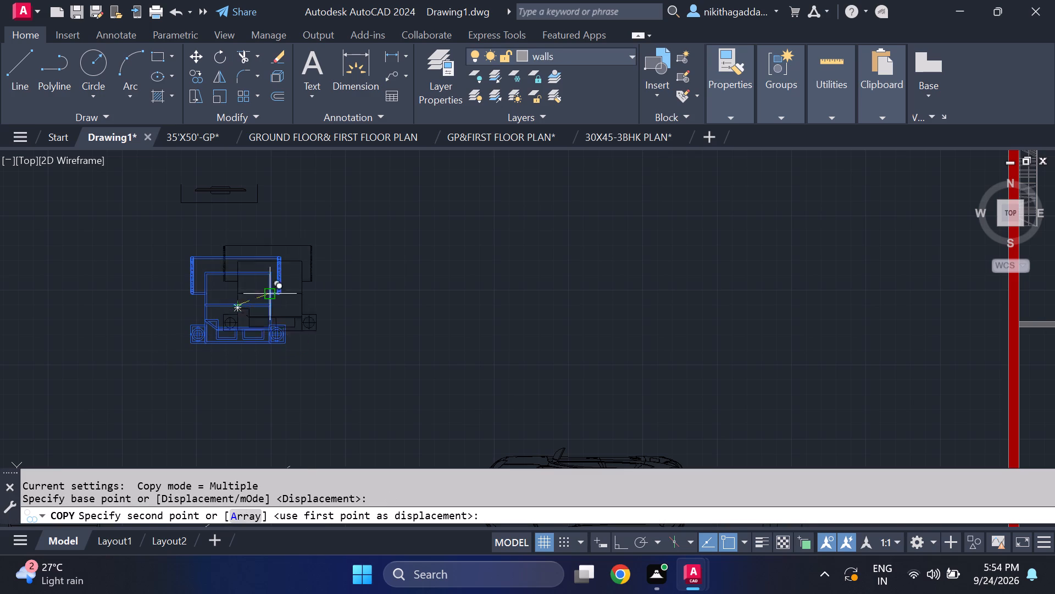
left_click(477, 295)
key("Escape")
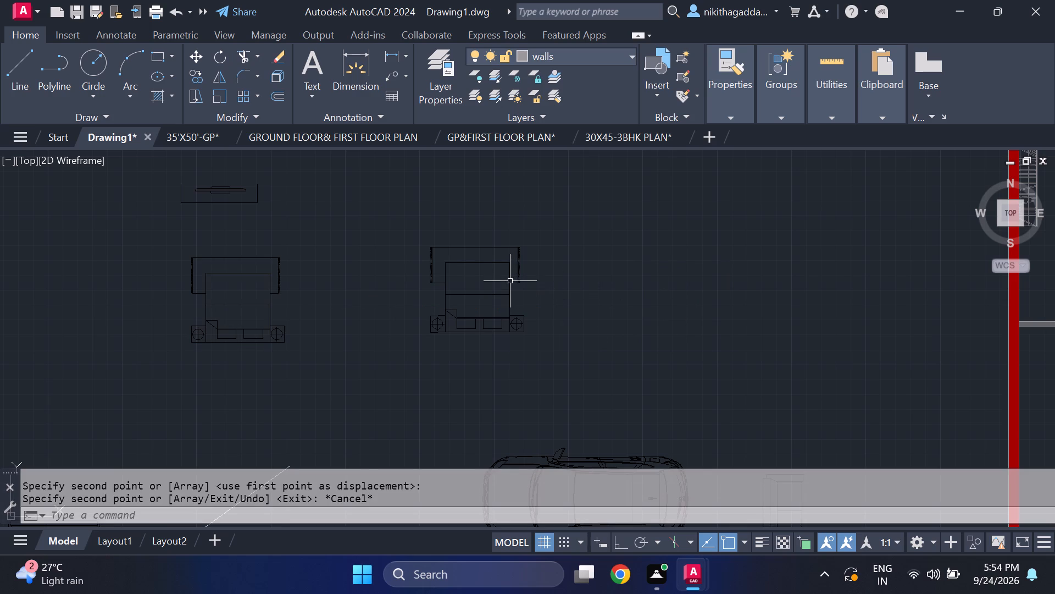
Rotate the copied bed north of the car 90° counterclockwise about its middle with Ortho on, so its headboard points east.
left_click(524, 255)
left_click(426, 324)
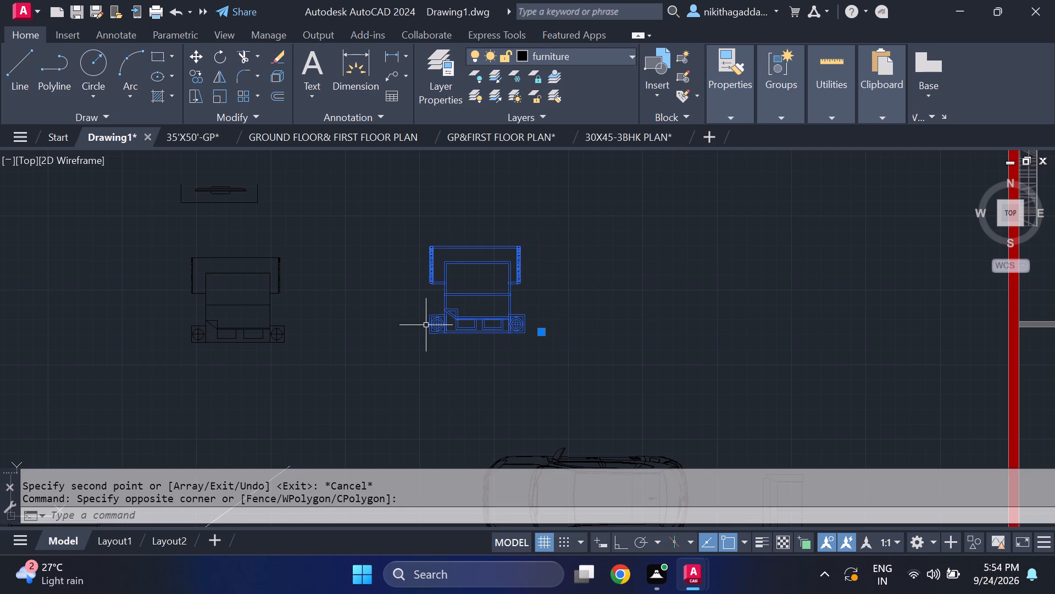
type("ro")
key("Return")
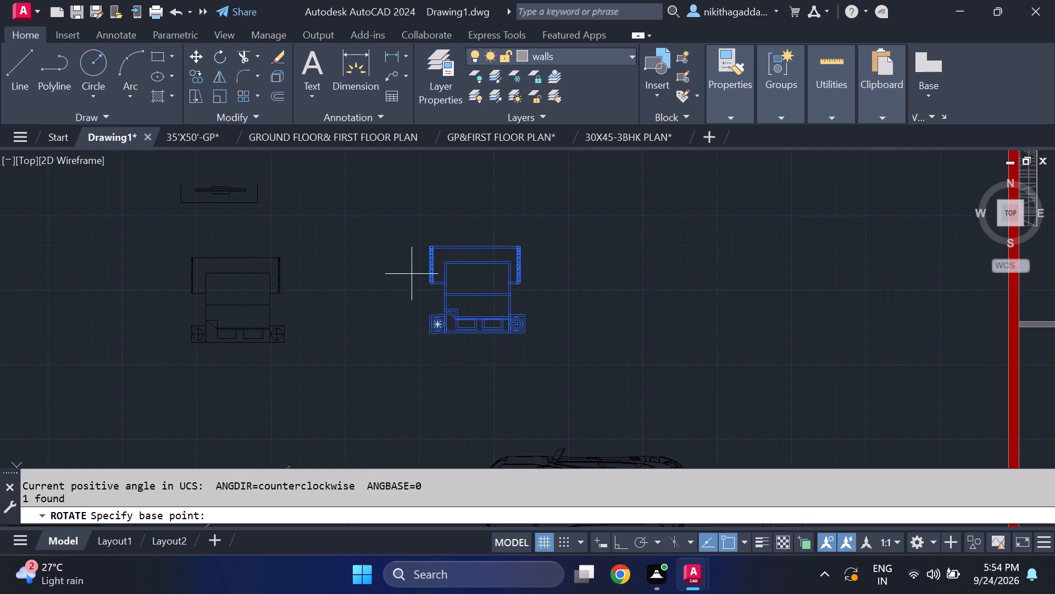
left_click(482, 302)
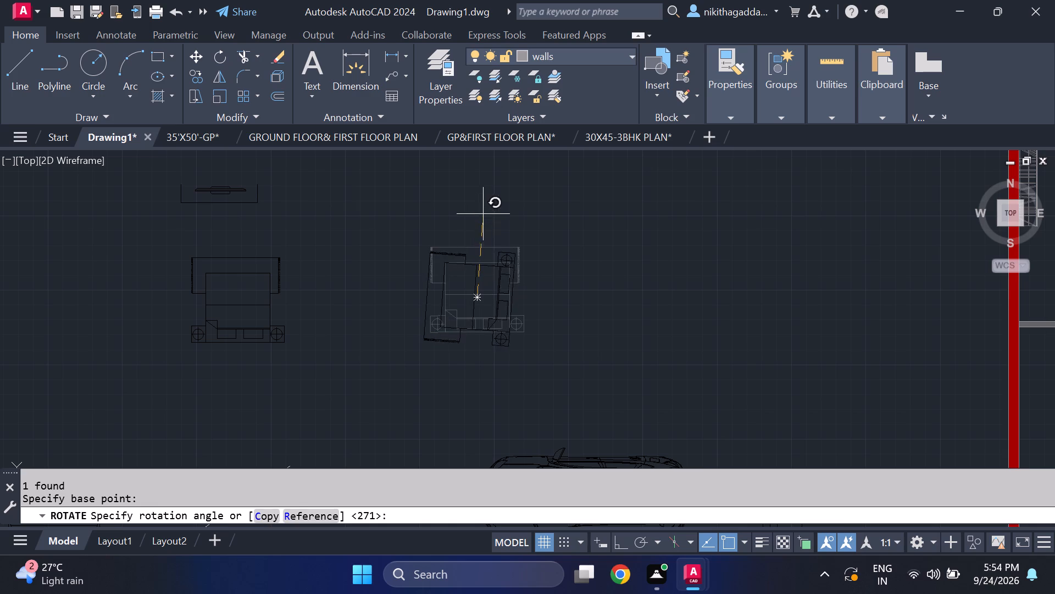
key("F8")
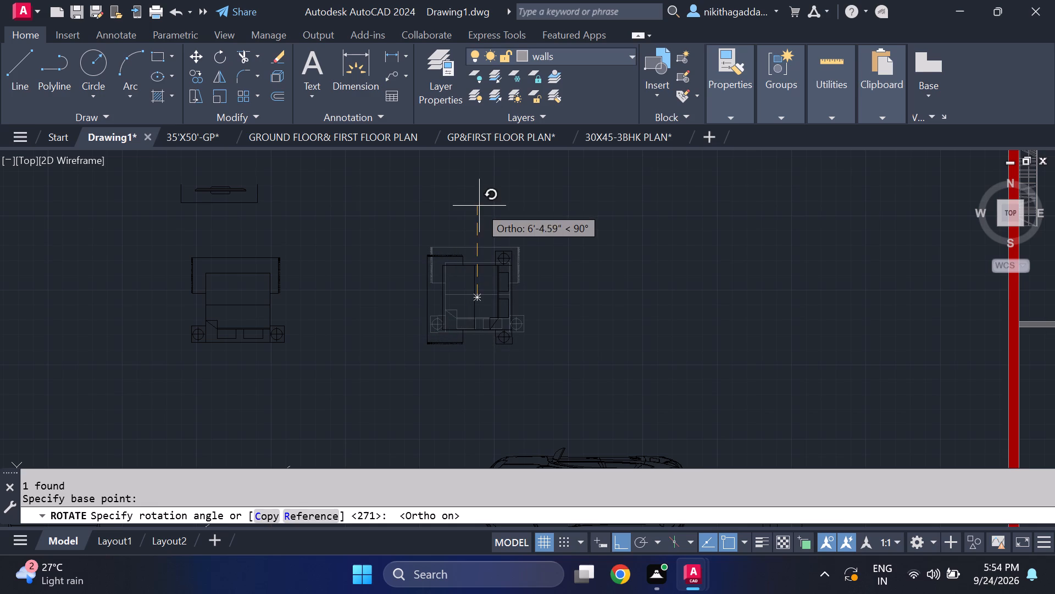
left_click(480, 201)
Mirror the bed south of the TV unit across a horizontal line just south of it, erasing the source bed.
left_click_drag(310, 252, 297, 260)
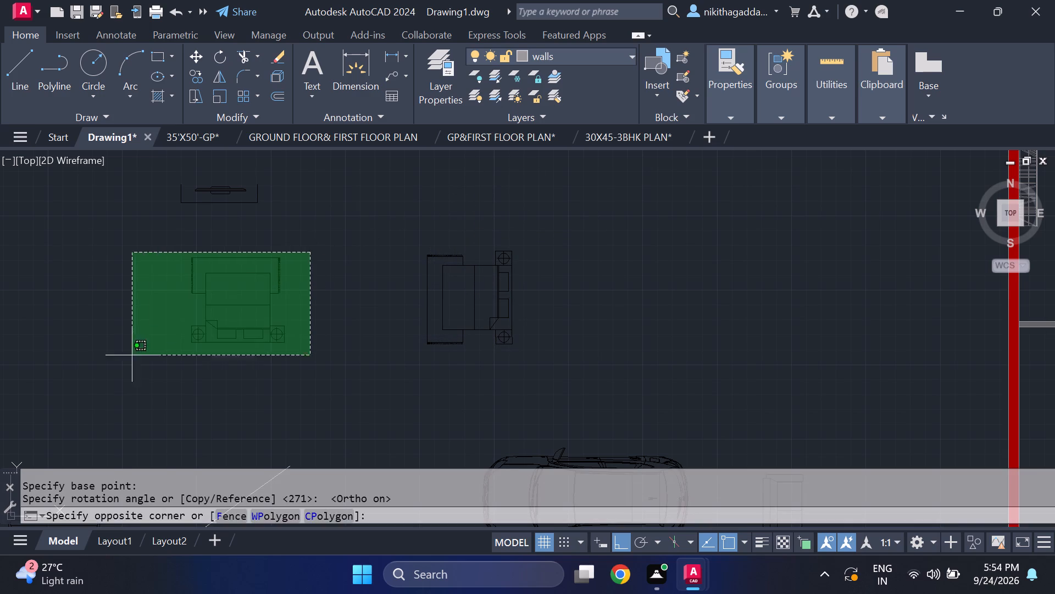
left_click(107, 368)
type("mi")
key("Return")
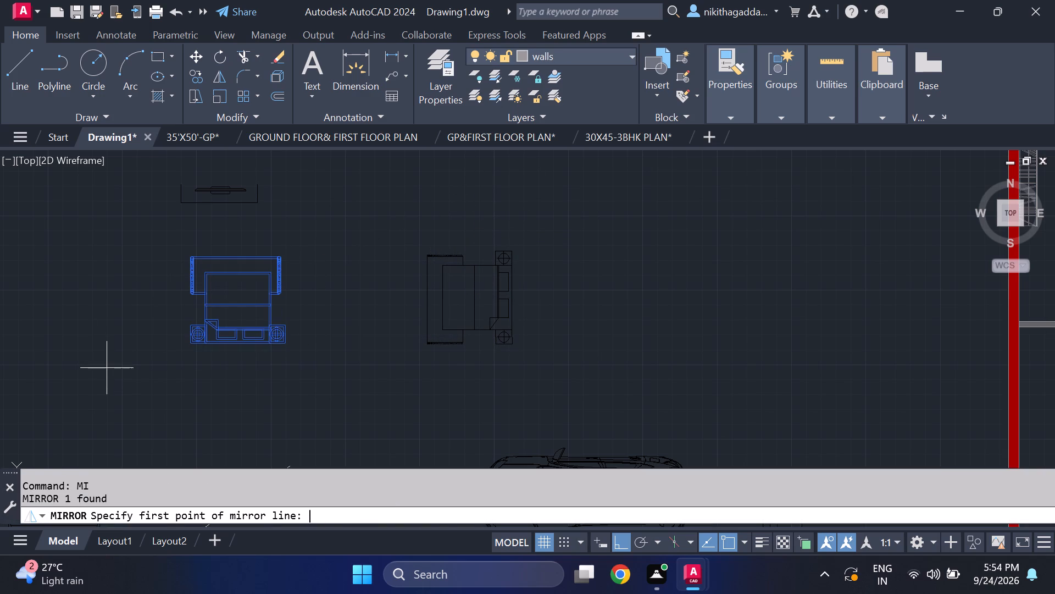
left_click(109, 370)
left_click(353, 375)
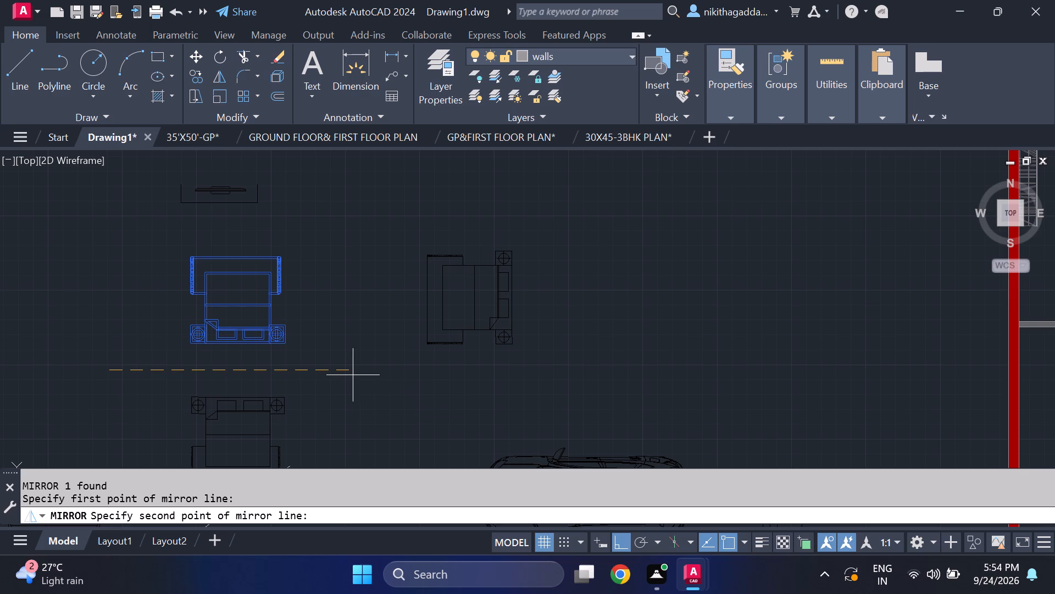
type("yes")
key("Return")
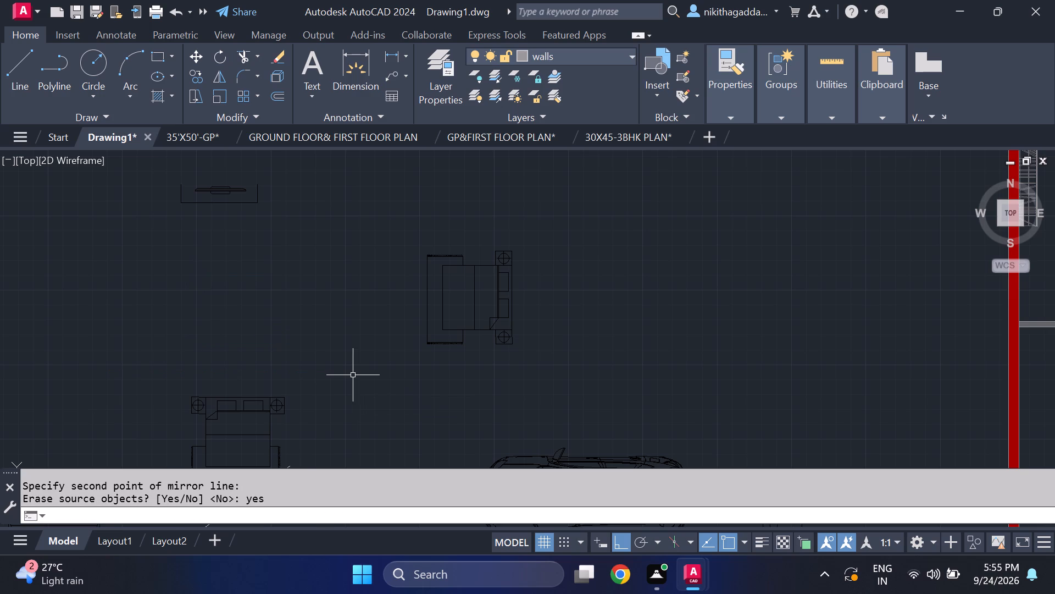
Move the mirrored bed by its northeast corner to the north wall of the northwest room, with Ortho off.
middle_click_drag(353, 375, 351, 328)
middle_click_drag(295, 403, 290, 297)
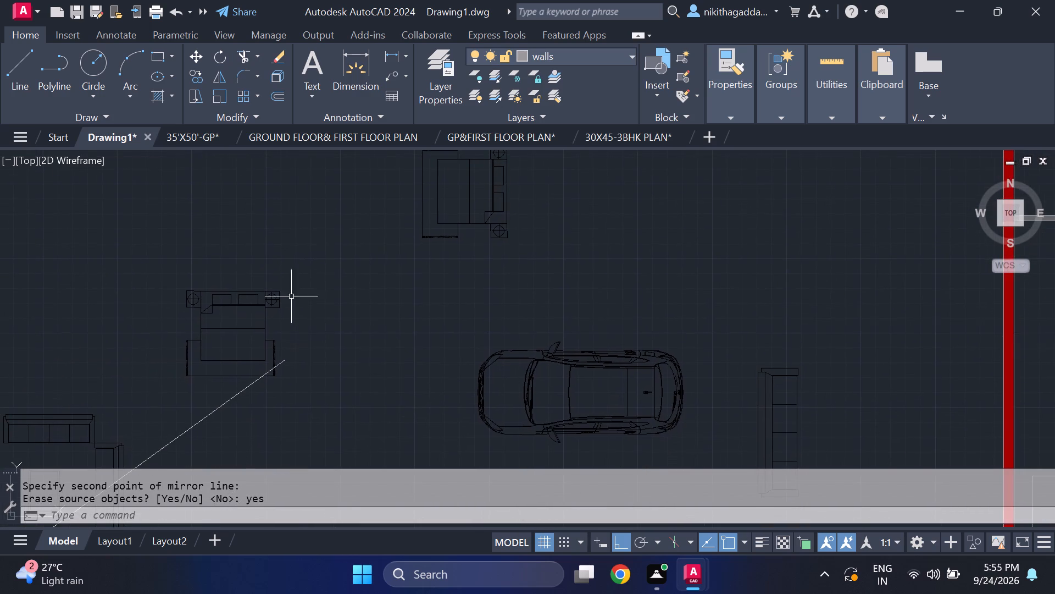
left_click(313, 269)
left_click(187, 322)
key("m")
key("Return")
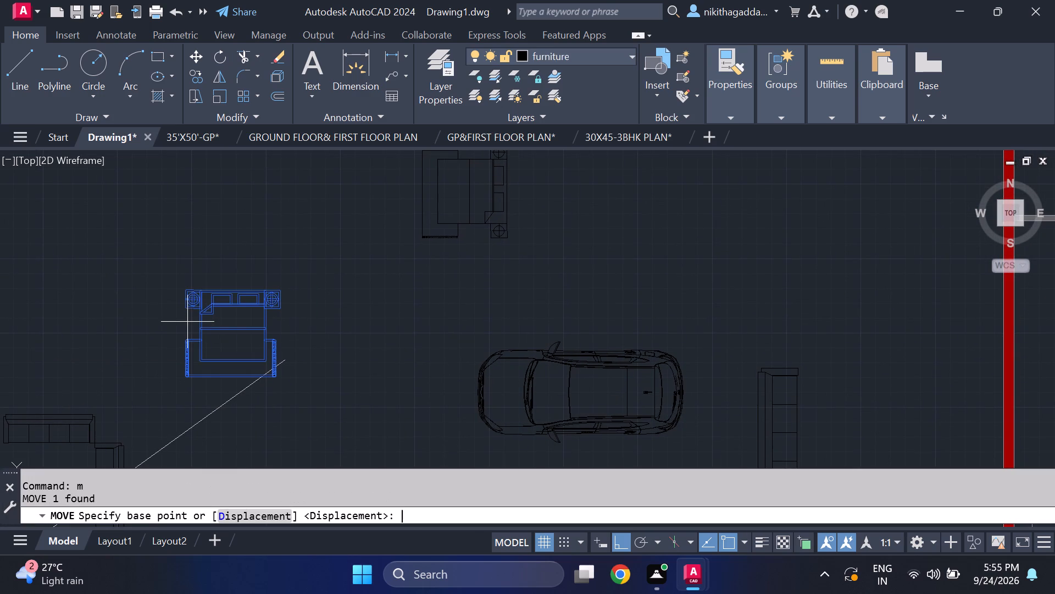
left_click(286, 290)
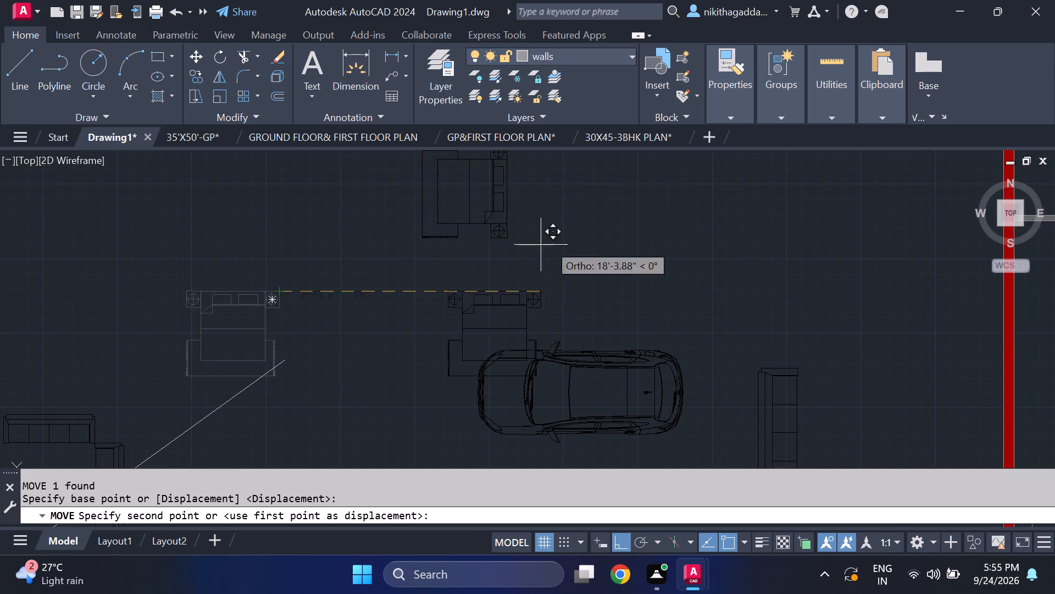
scroll(699, 237, "down", 3)
middle_click_drag(698, 235, 530, 299)
key("F8")
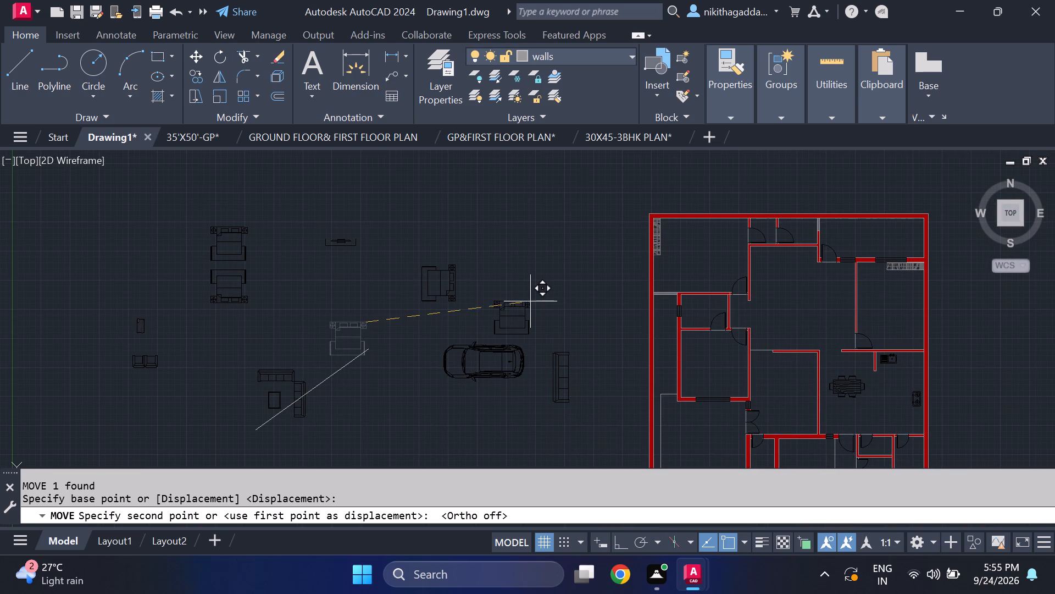
scroll(725, 221, "up", 2)
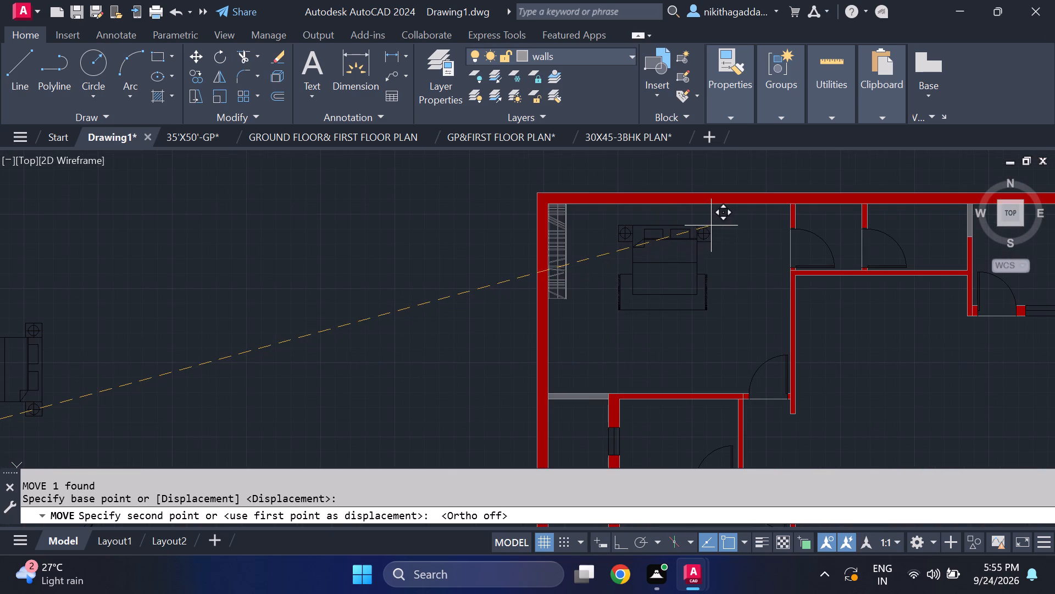
middle_click(711, 226)
scroll(710, 226, "up", 3)
middle_click_drag(720, 202, 723, 246)
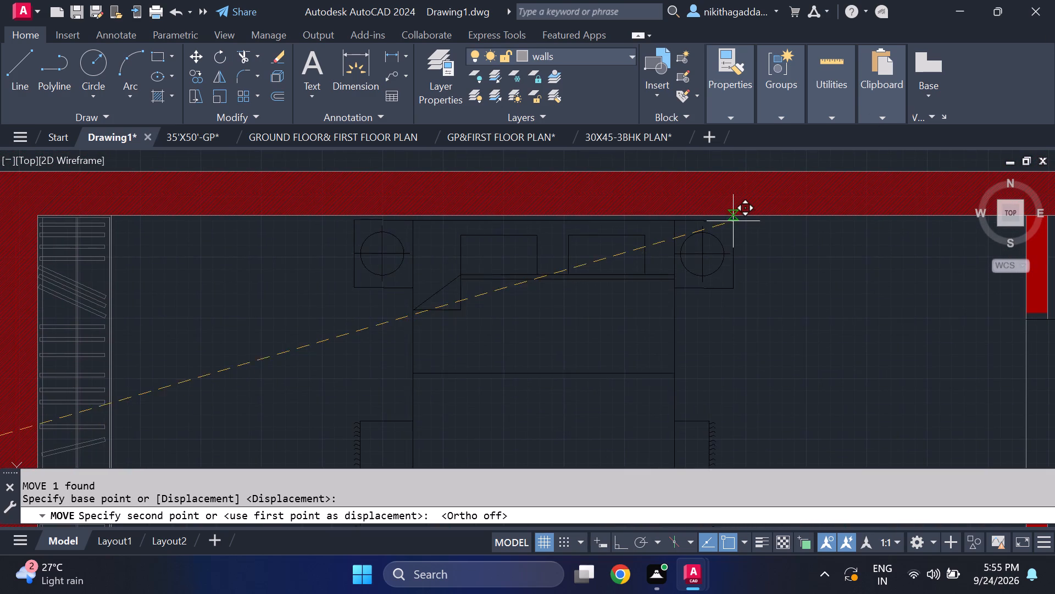
left_click(736, 220)
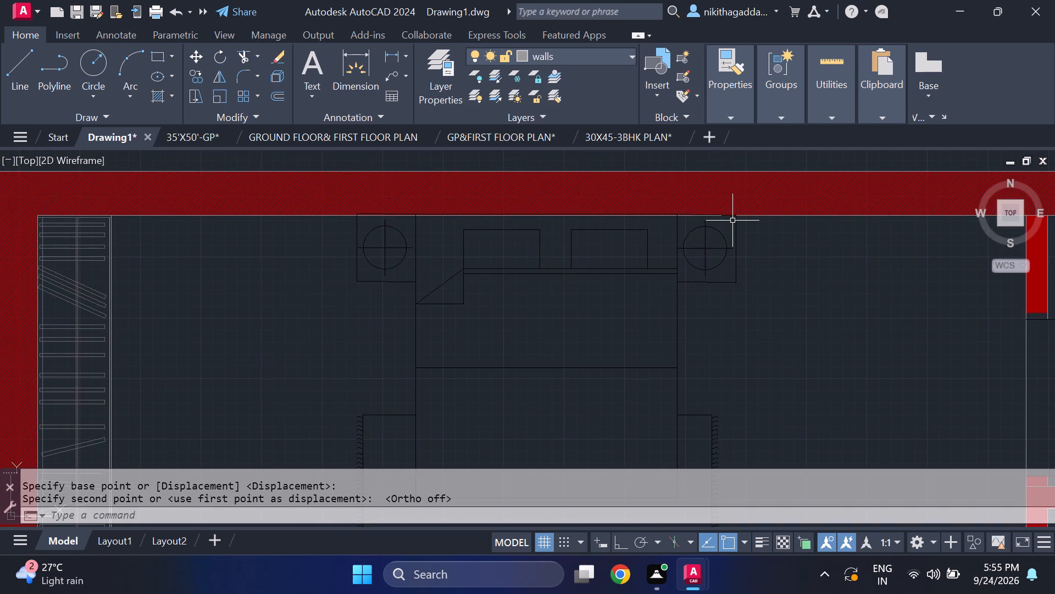
Move the bed north of the car by its northeast corner to the east wall of the east room, south of the wardrobe.
scroll(731, 222, "down", 4)
scroll(476, 274, "down", 2)
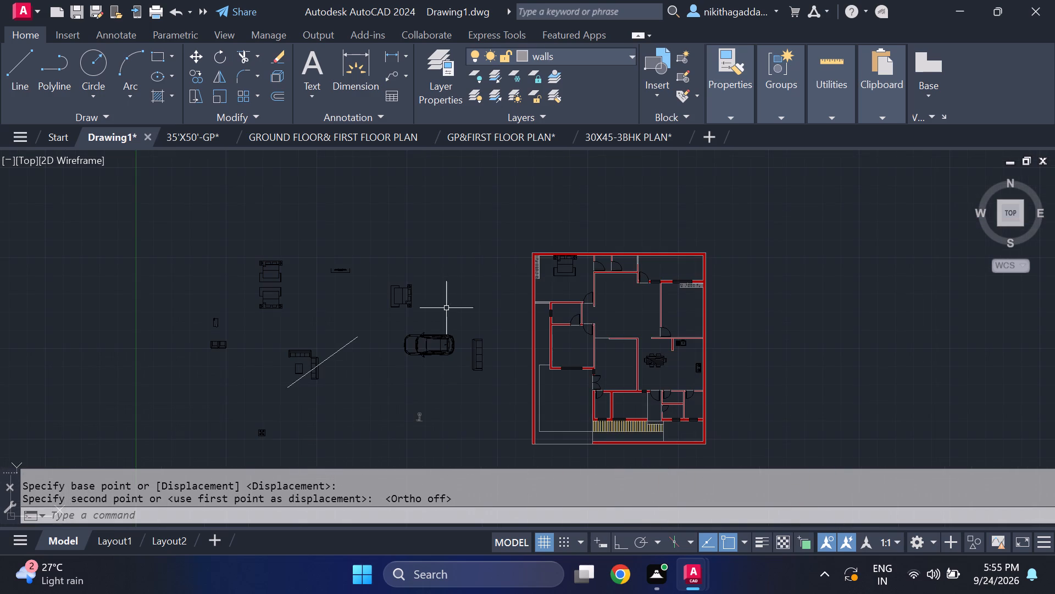
scroll(399, 320, "up", 2)
left_click(471, 204)
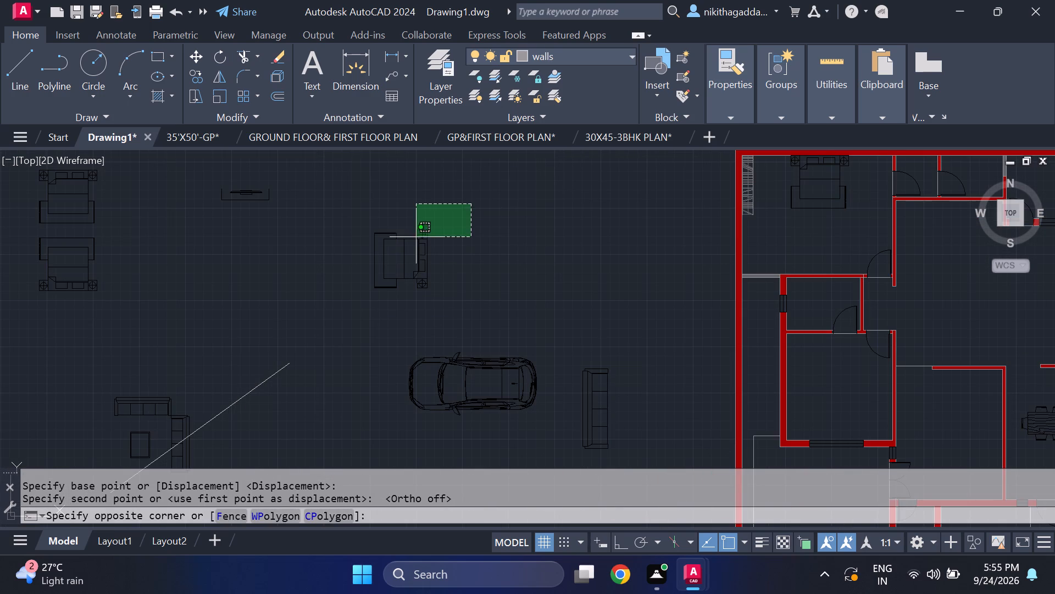
left_click(325, 309)
key("m")
key("Return")
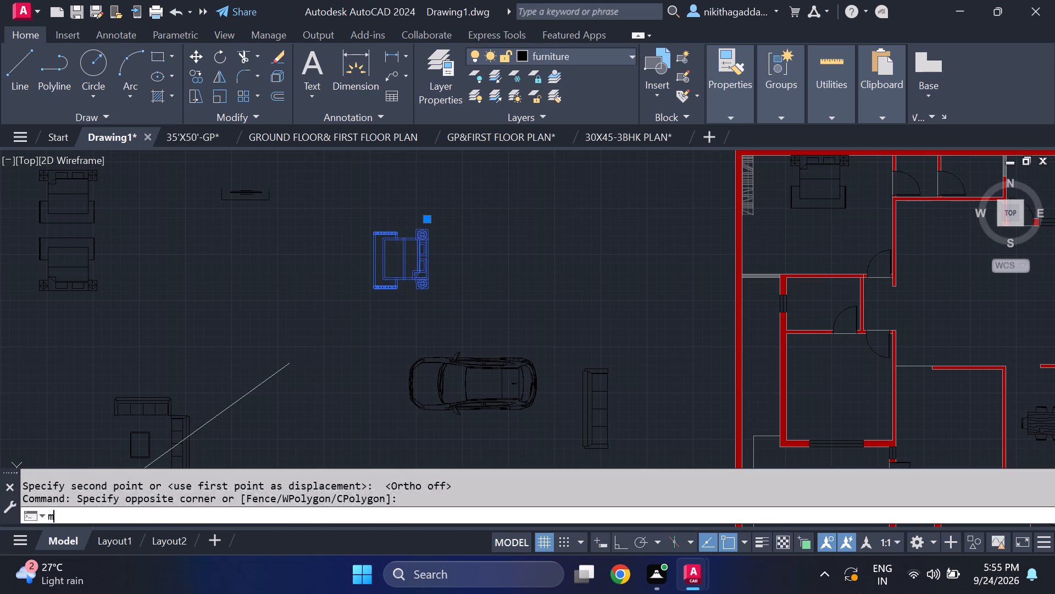
scroll(365, 221, "up", 3)
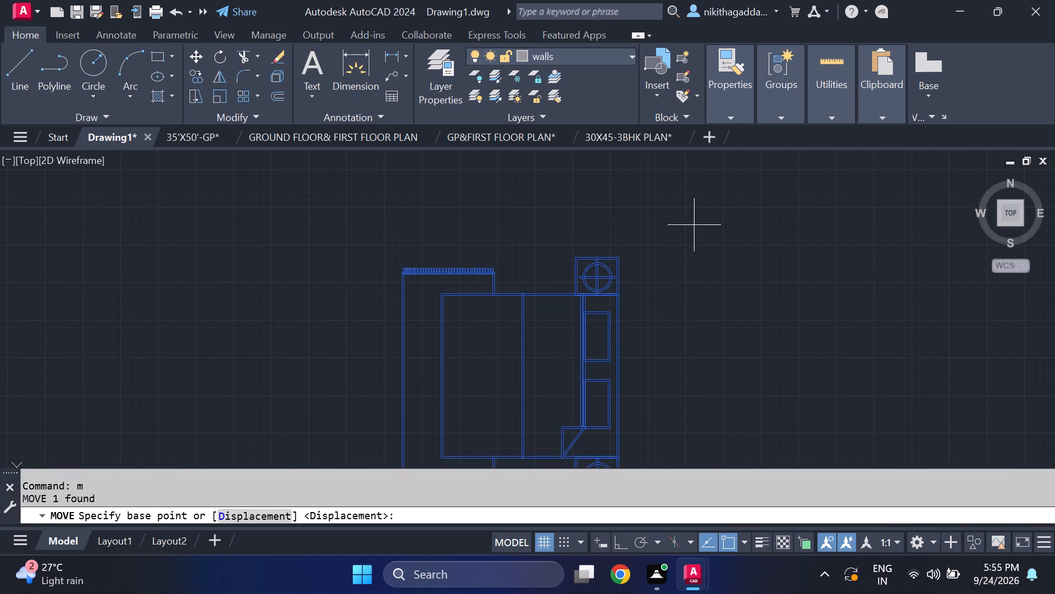
left_click(614, 257)
scroll(721, 246, "down", 4)
middle_click_drag(769, 255, 614, 252)
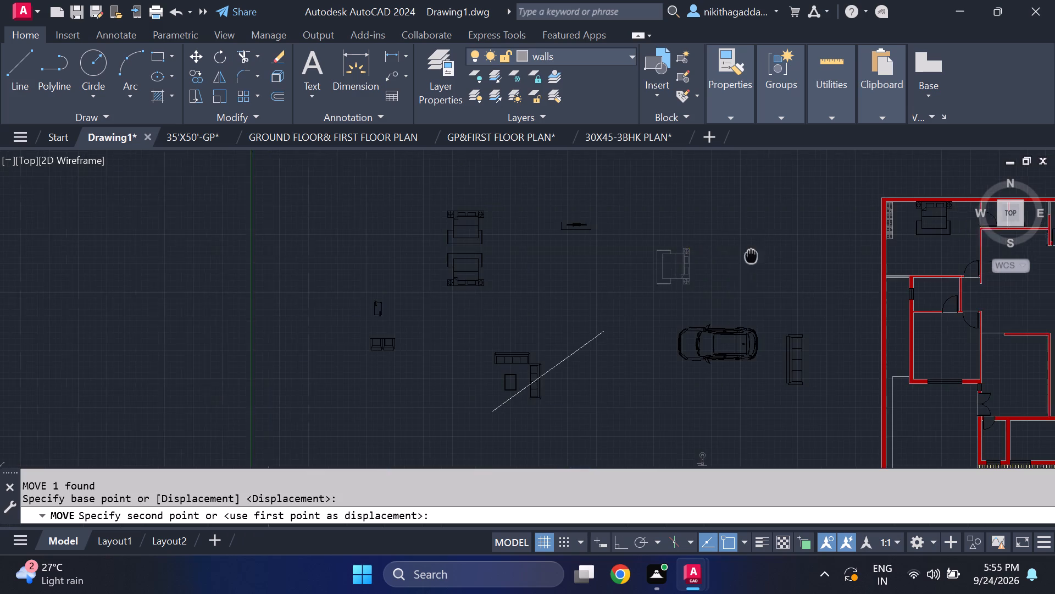
middle_click_drag(614, 252, 80, 252)
scroll(480, 295, "up", 1)
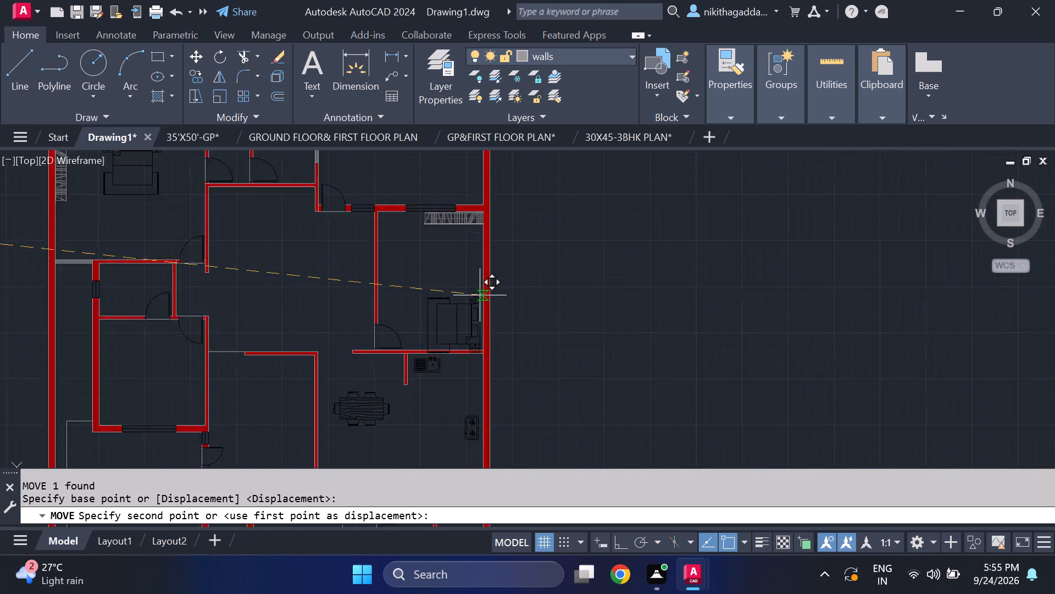
scroll(480, 295, "up", 2)
scroll(447, 195, "down", 1)
middle_click_drag(447, 195, 417, 315)
scroll(425, 310, "up", 1)
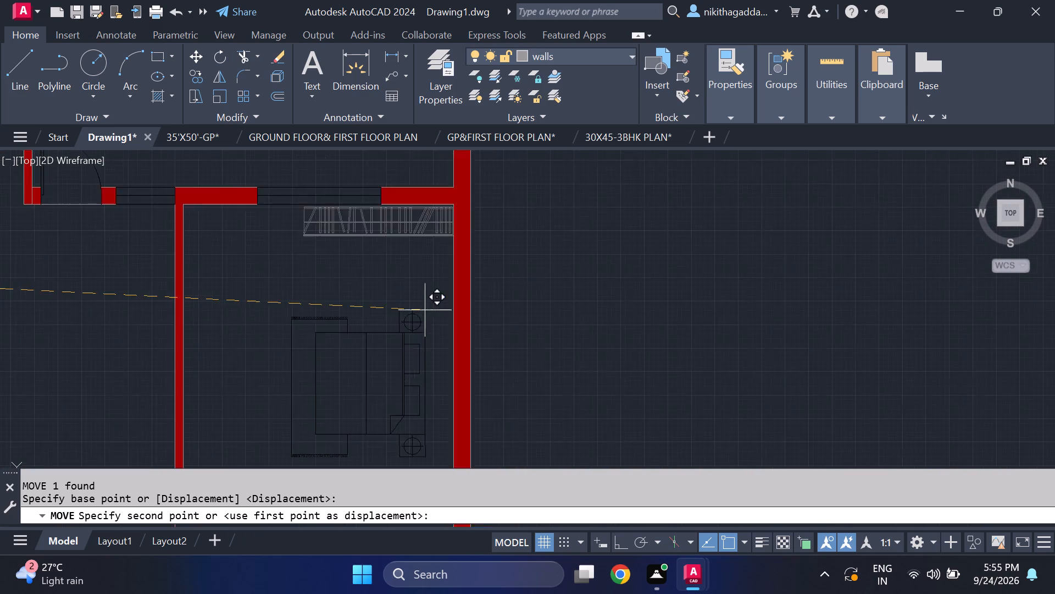
scroll(425, 310, "up", 1)
left_click(466, 302)
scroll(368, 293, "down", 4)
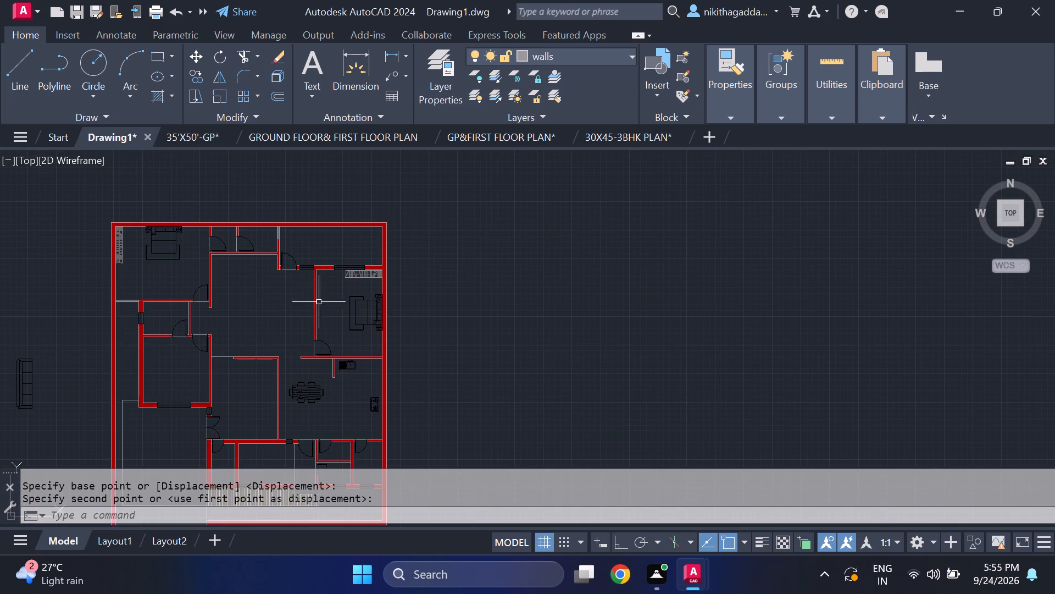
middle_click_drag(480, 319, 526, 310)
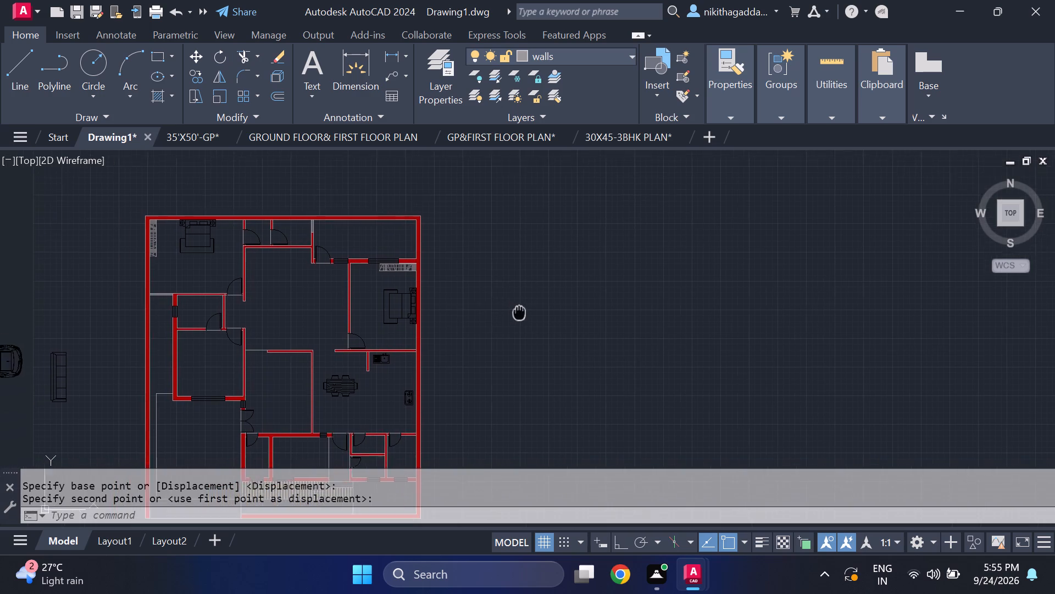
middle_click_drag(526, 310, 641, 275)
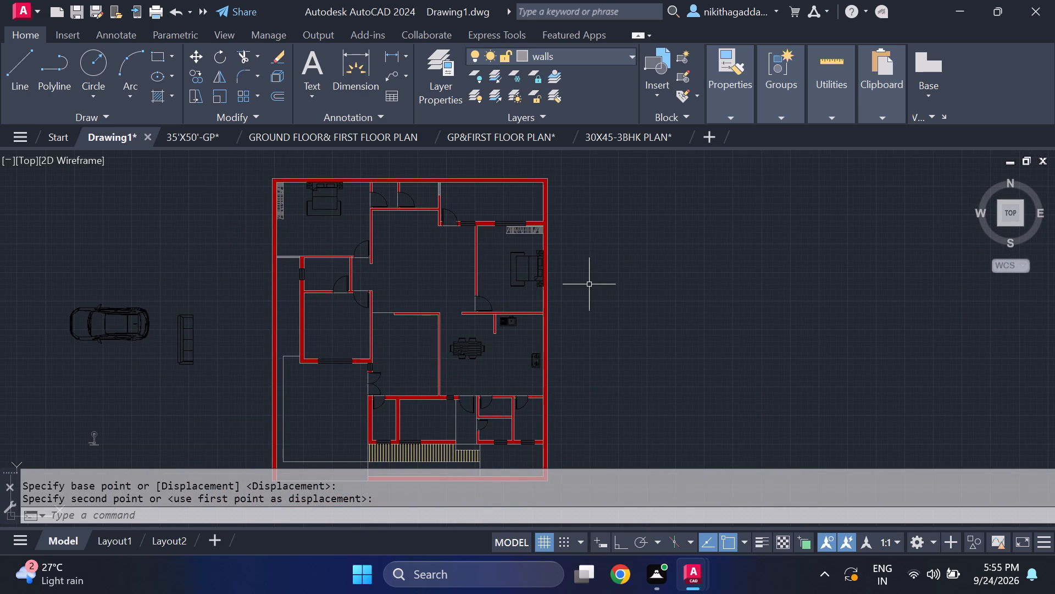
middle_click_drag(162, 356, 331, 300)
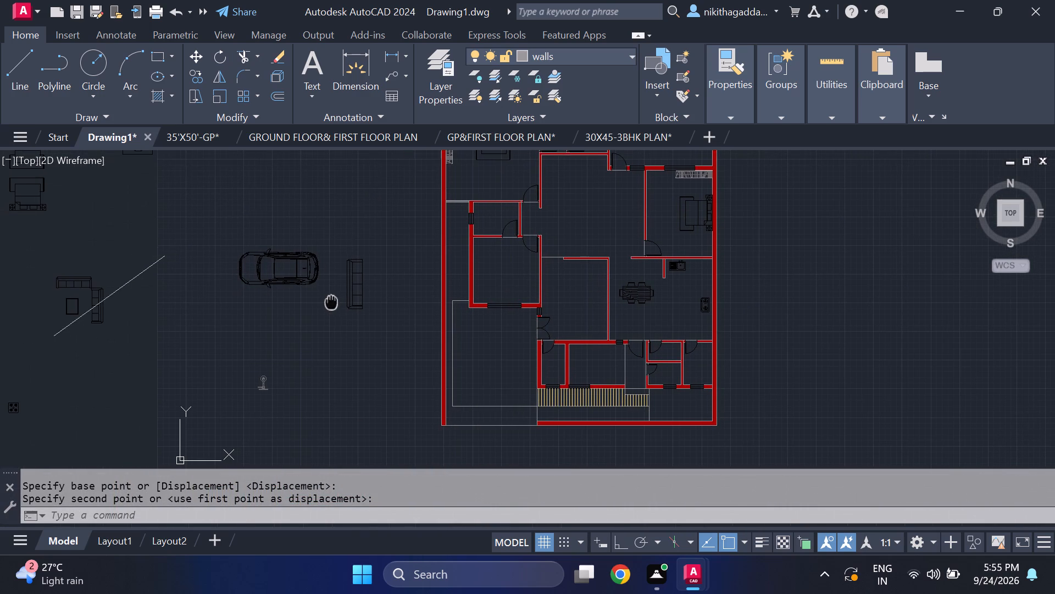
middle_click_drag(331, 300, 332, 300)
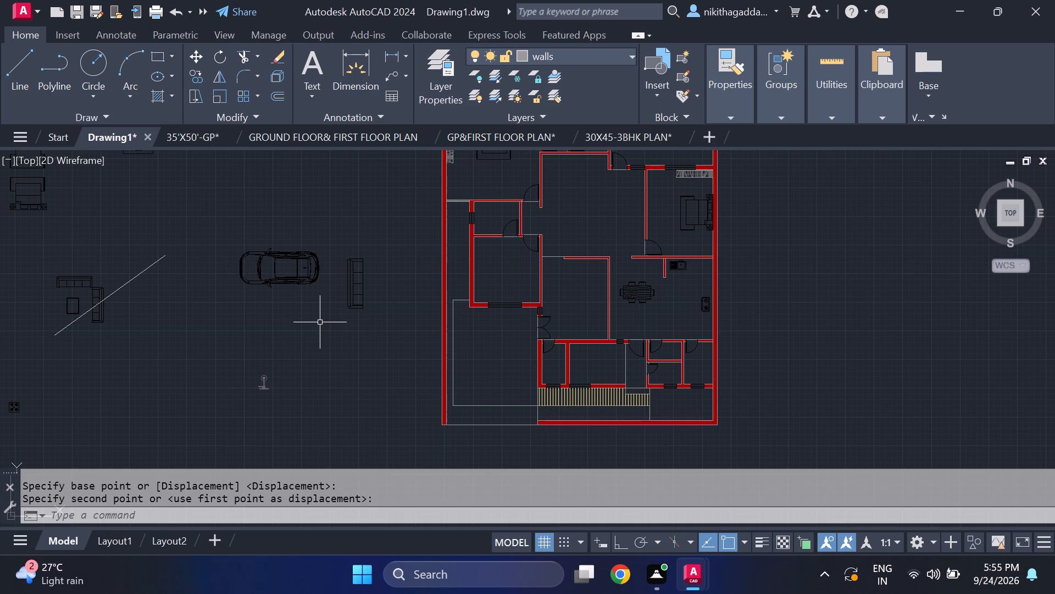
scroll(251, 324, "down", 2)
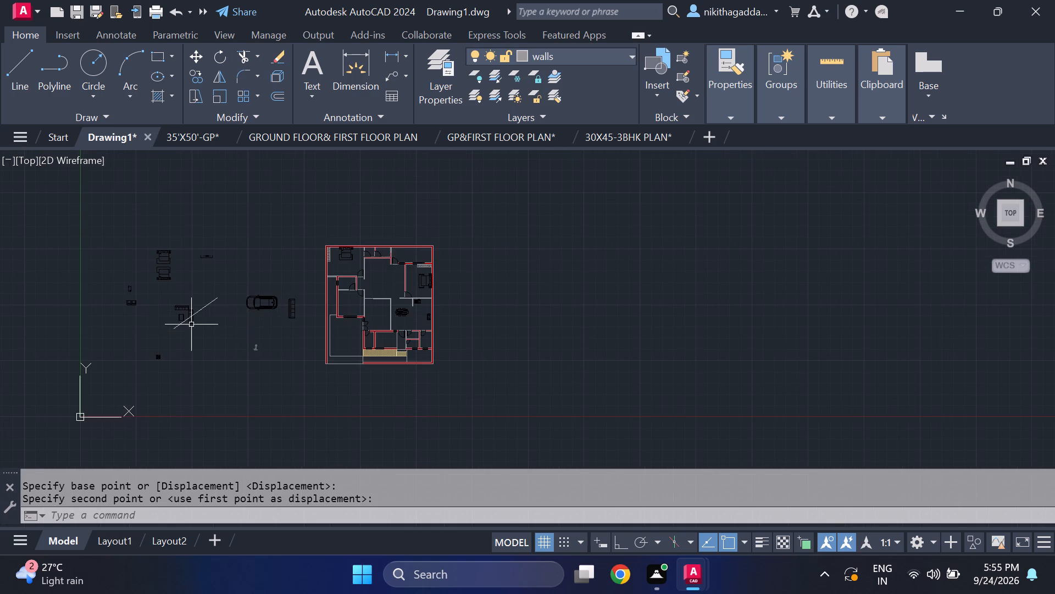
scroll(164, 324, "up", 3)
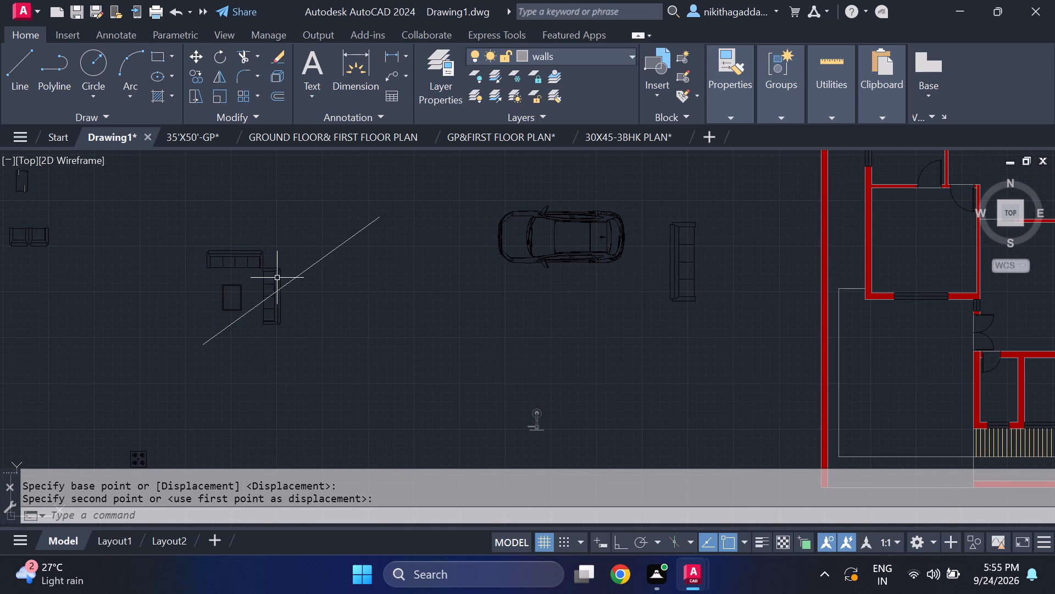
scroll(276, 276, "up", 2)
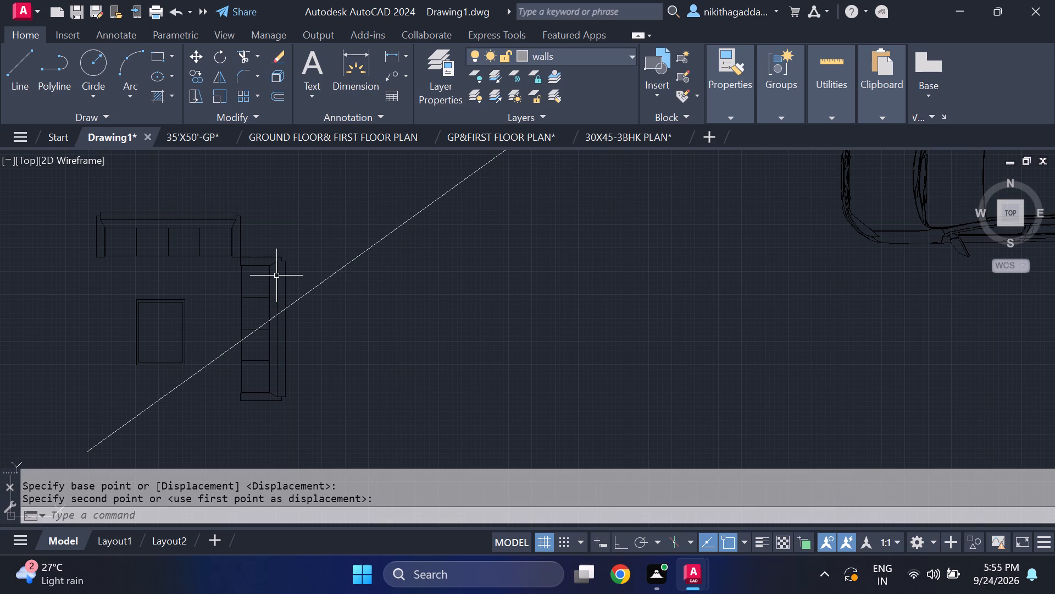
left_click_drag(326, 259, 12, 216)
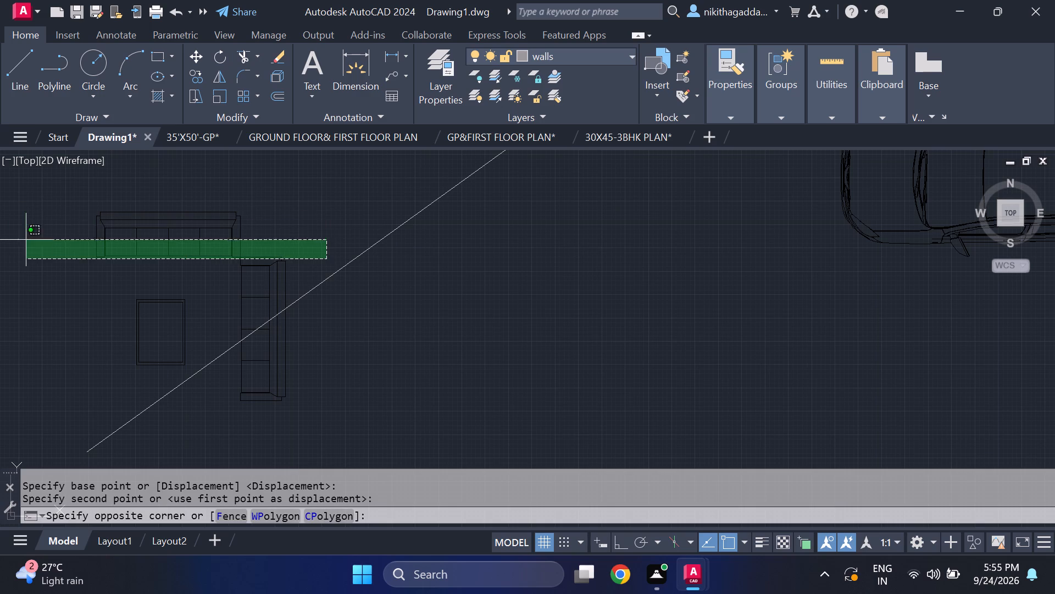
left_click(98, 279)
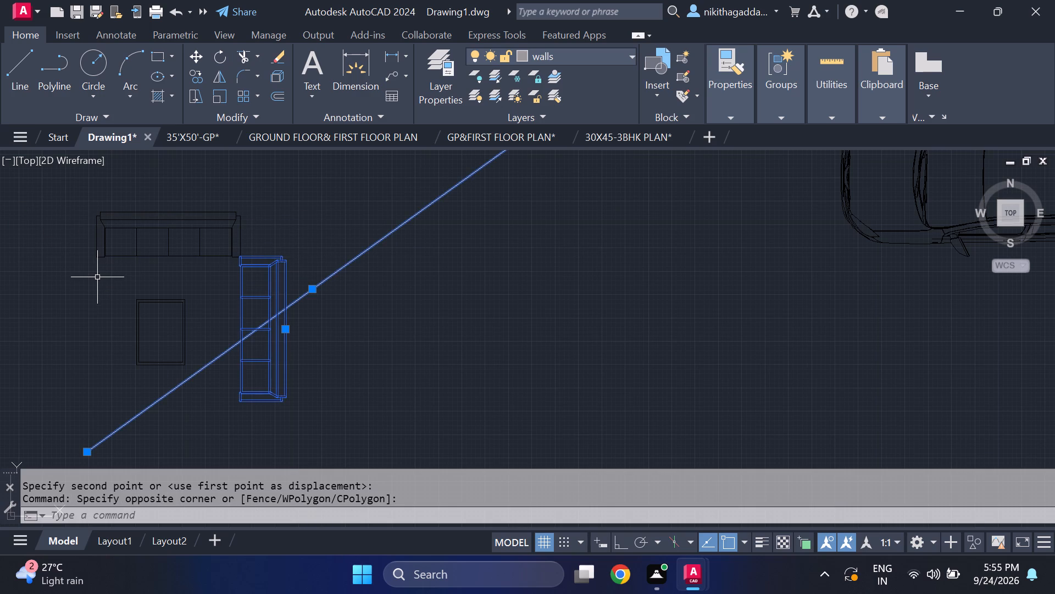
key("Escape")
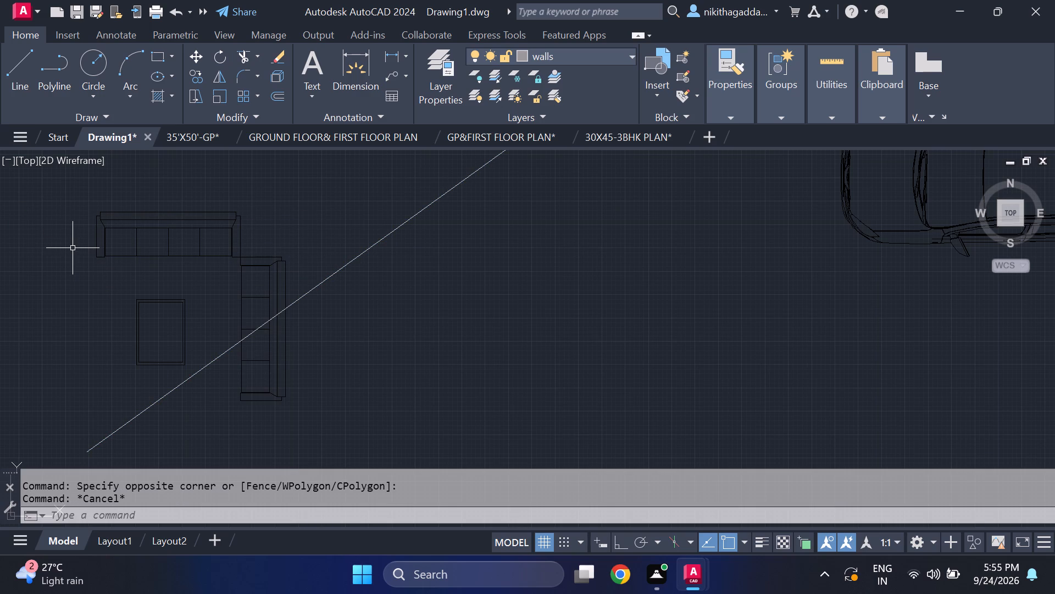
Move the north-south sofa of the L-shaped set by its northeast corner to the empty space east of the diagonal line.
left_click(304, 258)
left_click(270, 280)
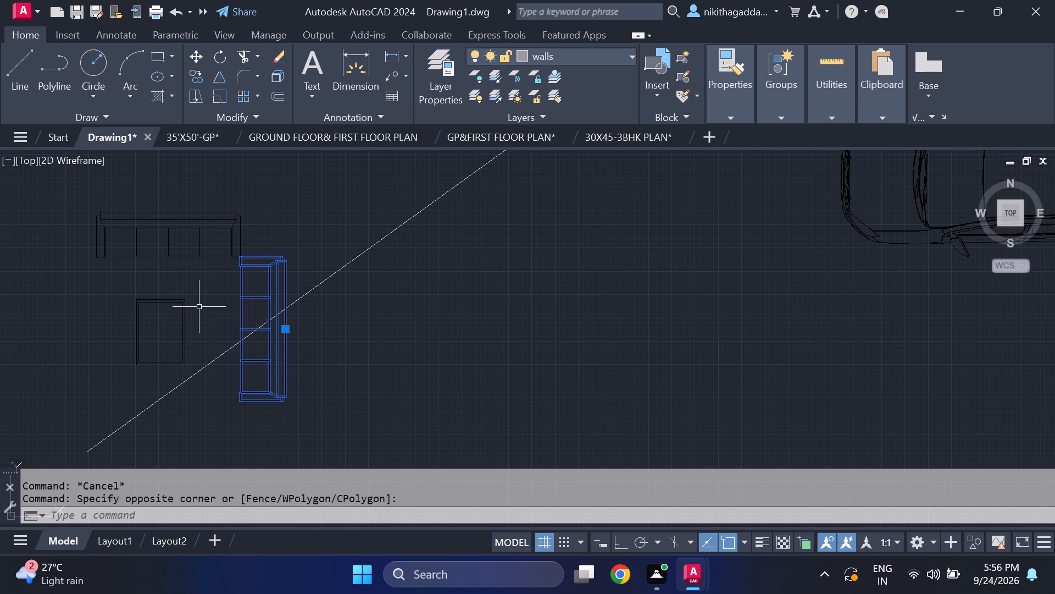
key("m")
key("Return")
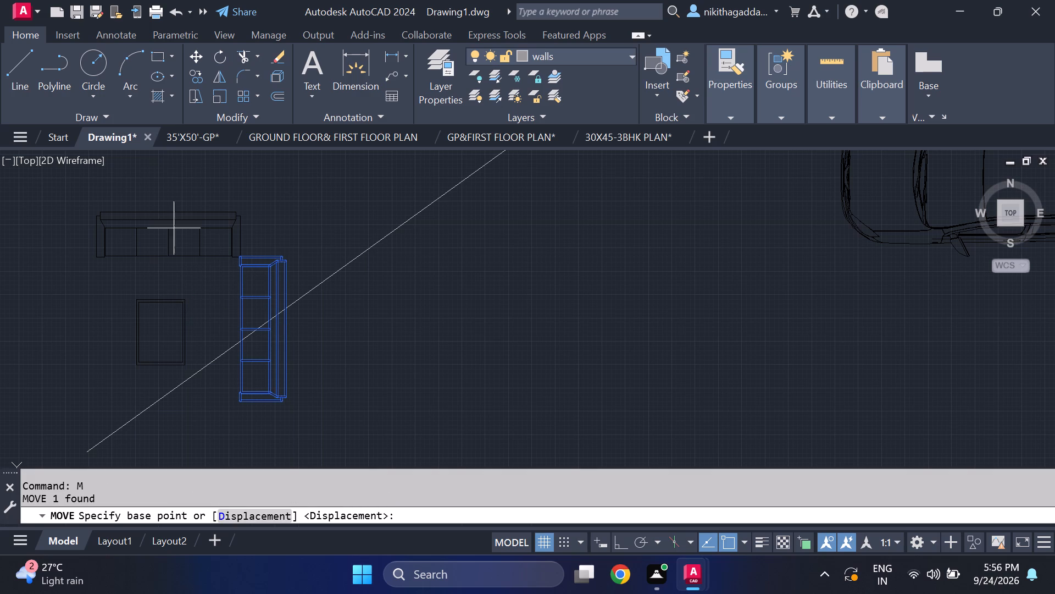
left_click(282, 260)
left_click(541, 299)
Rotate the separated sofa about 180° around its northeast corner so its backrest faces west.
left_click(585, 285)
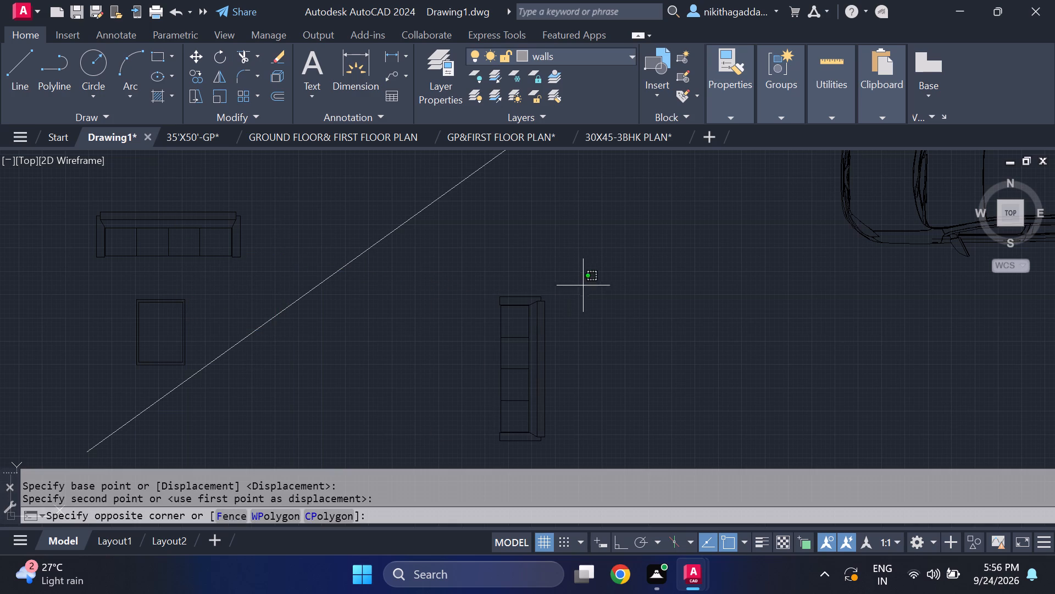
left_click(470, 380)
type("ro")
key("Return")
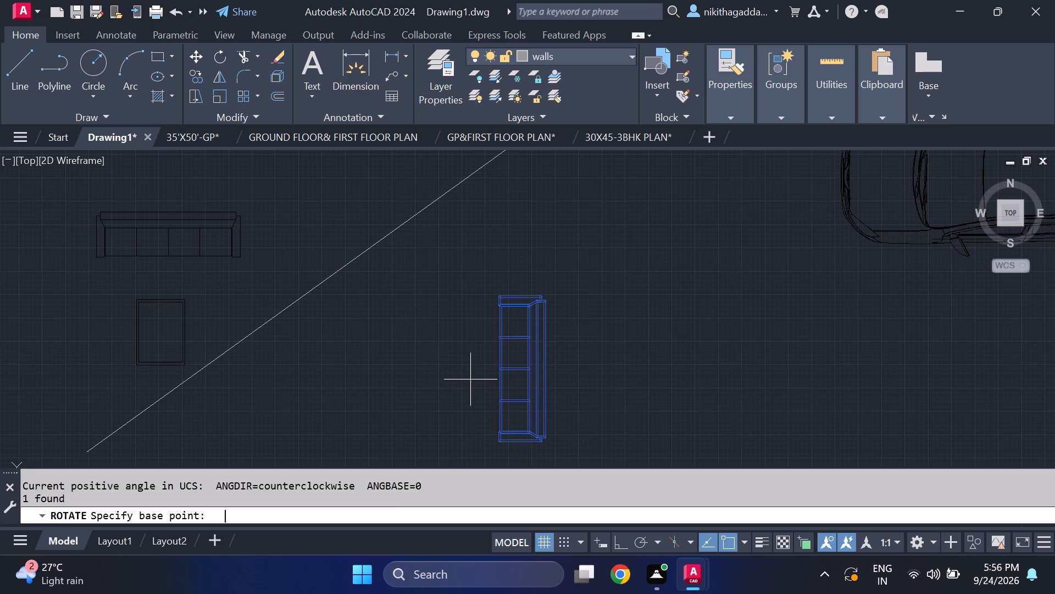
left_click(546, 306)
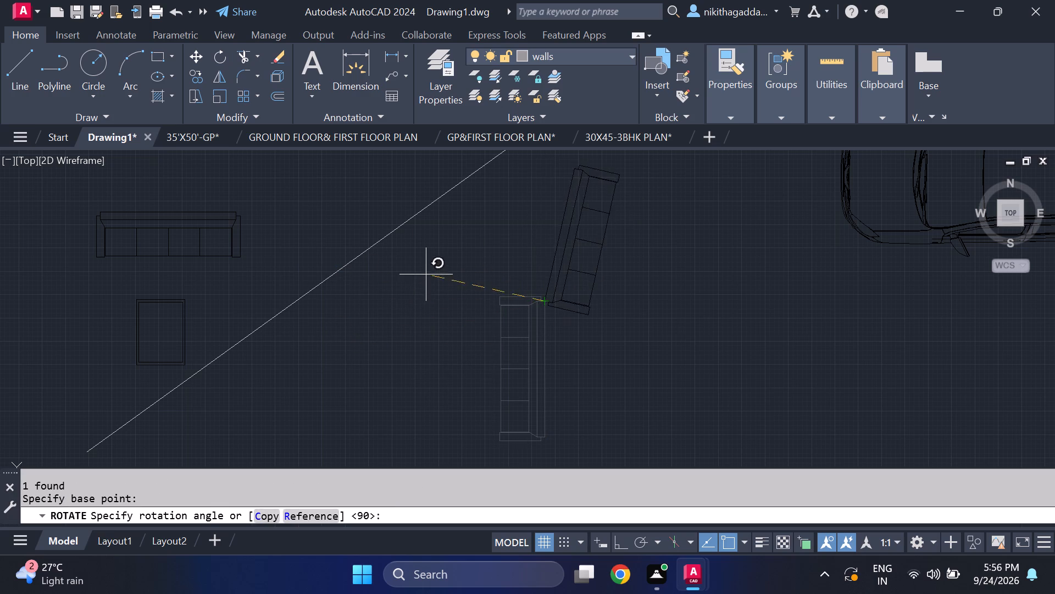
left_click(335, 304)
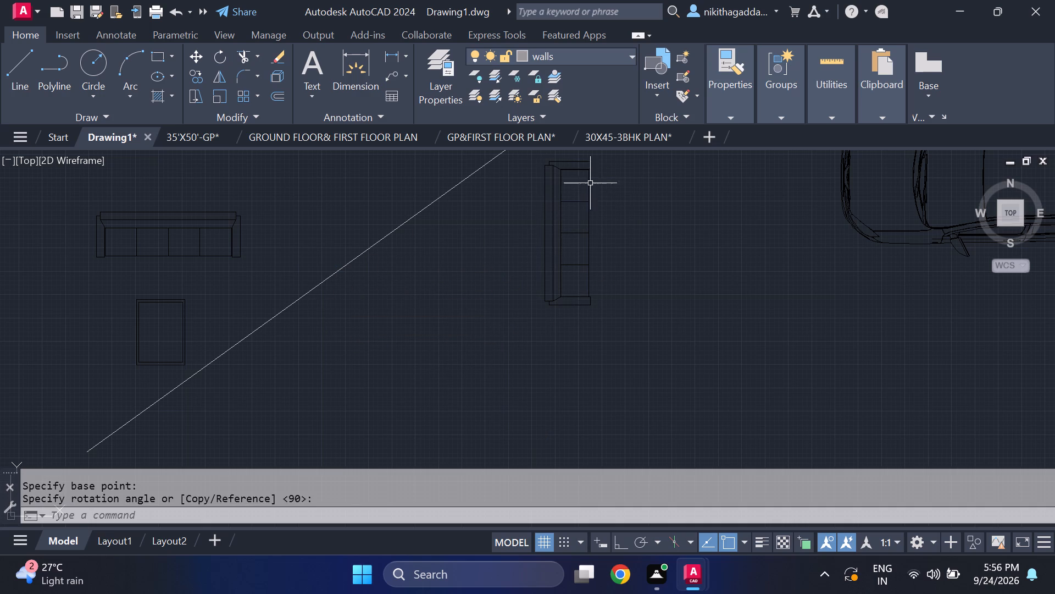
Move the rotated sofa by its northeast corner to the southwest end of the other sofa, west of the coffee table.
left_click_drag(608, 177, 586, 191)
left_click(478, 268)
key("m")
key("Return")
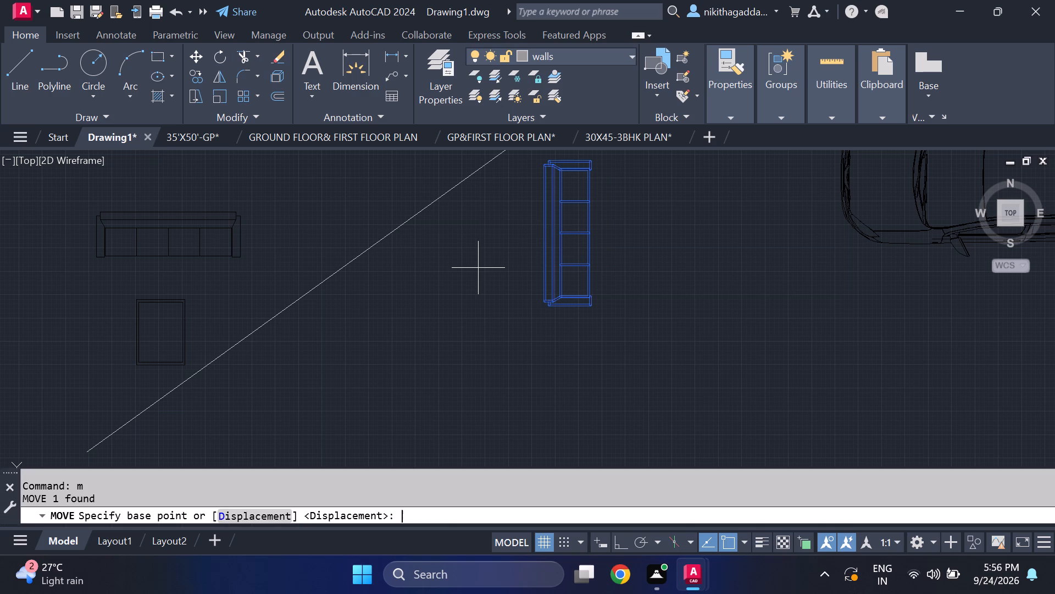
left_click(597, 159)
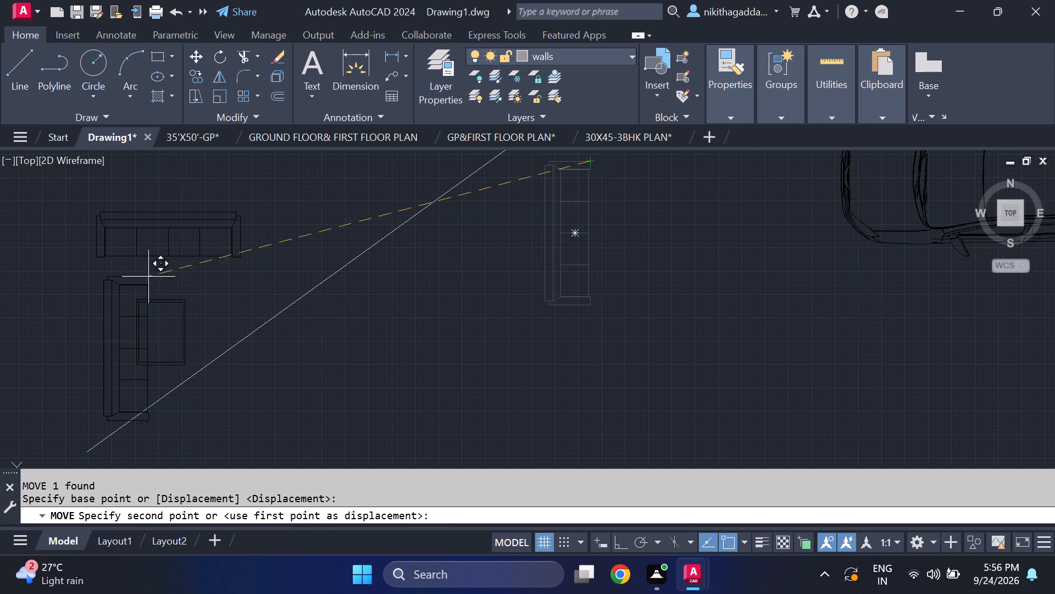
left_click(105, 263)
scroll(379, 231, "down", 3)
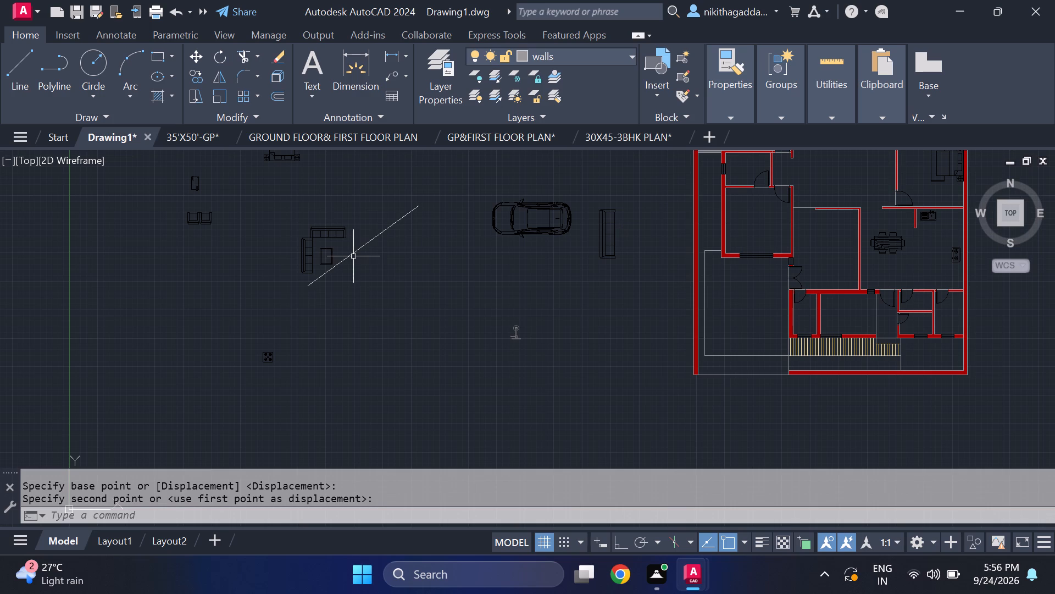
scroll(358, 230, "up", 2)
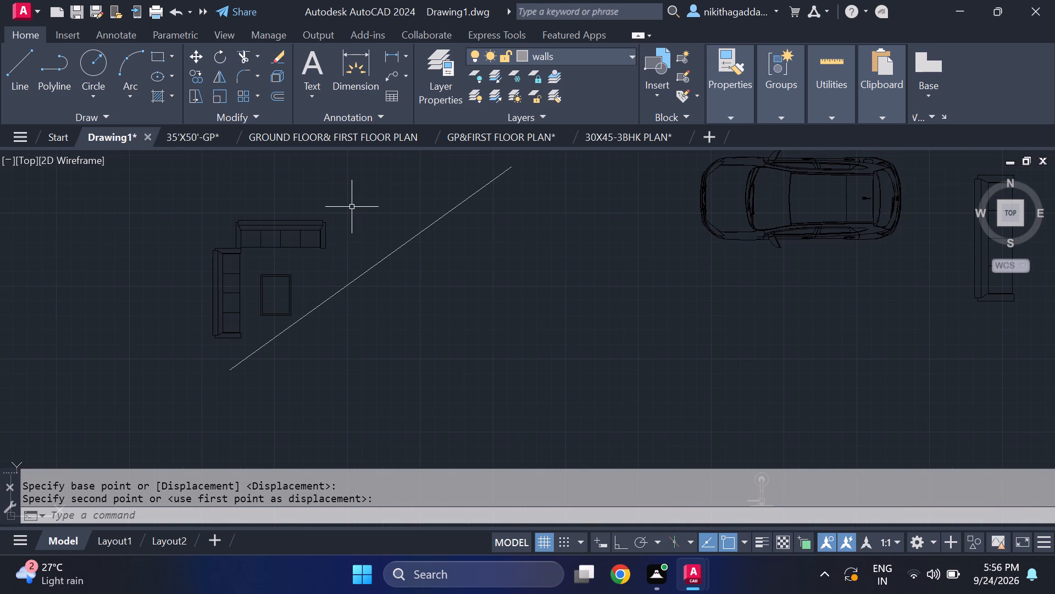
Copy the east-west sofa of the L-shaped set by its southwest corner to the empty space between the diagonal line and the car.
left_click(366, 219)
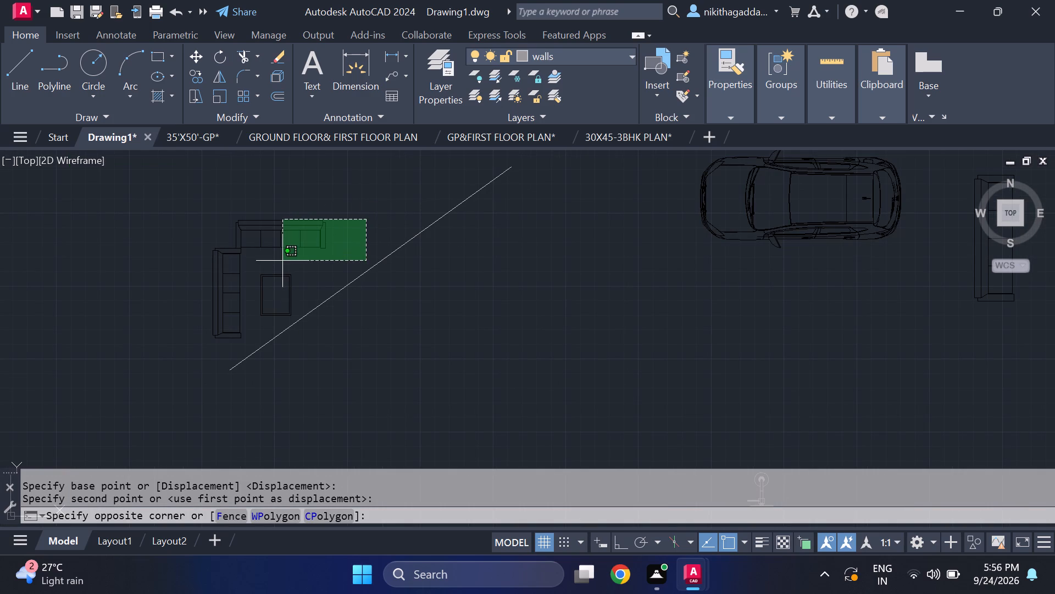
left_click(286, 257)
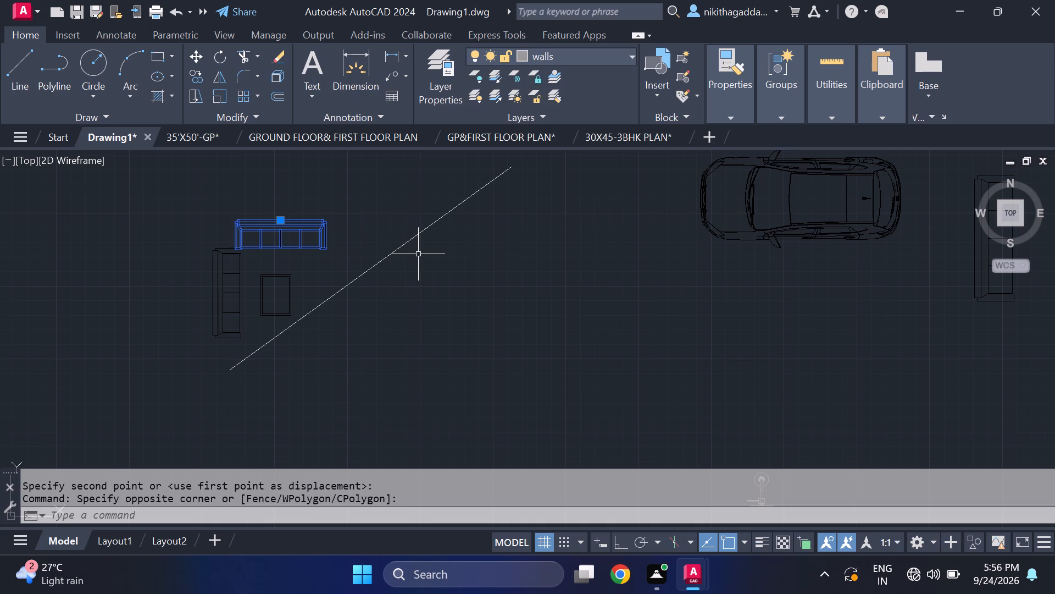
type("co")
key("Return")
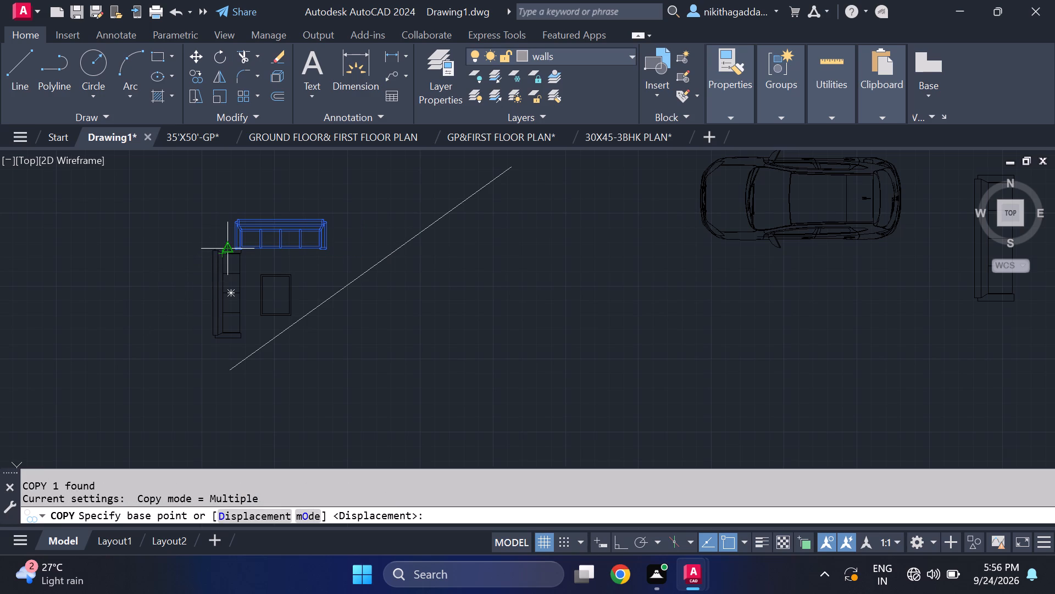
left_click_drag(234, 246, 241, 246)
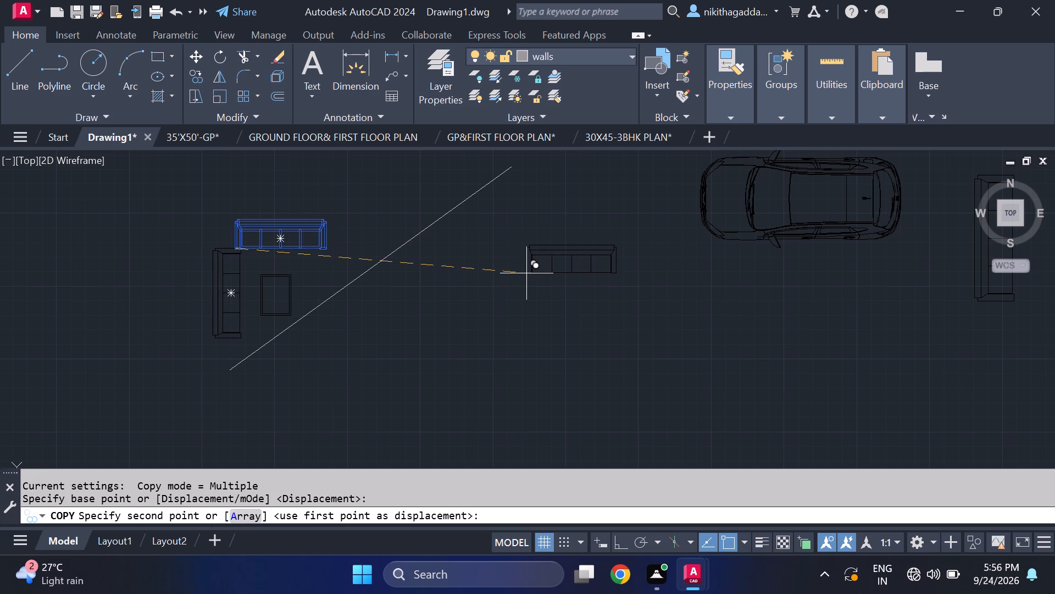
left_click(526, 273)
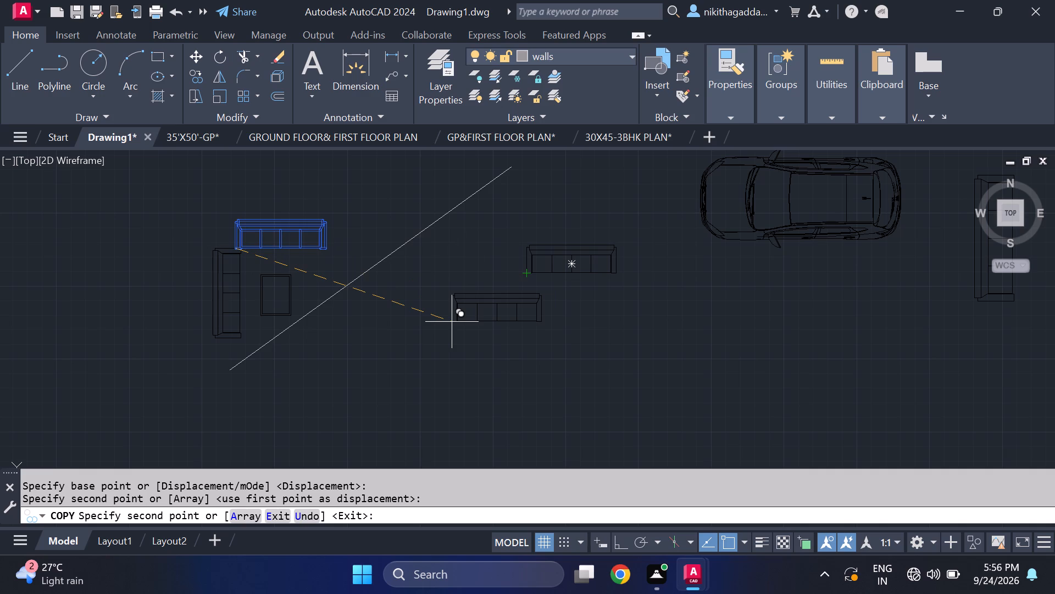
key("Escape")
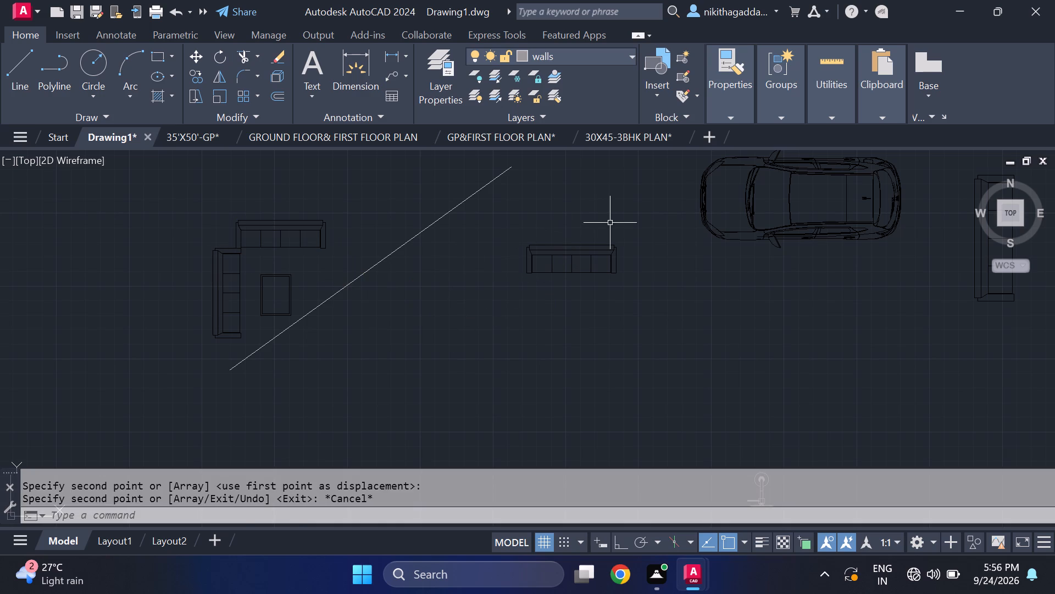
Rotate the copied sofa 270° around its middle so its backrest faces east.
left_click(614, 222)
left_click(506, 320)
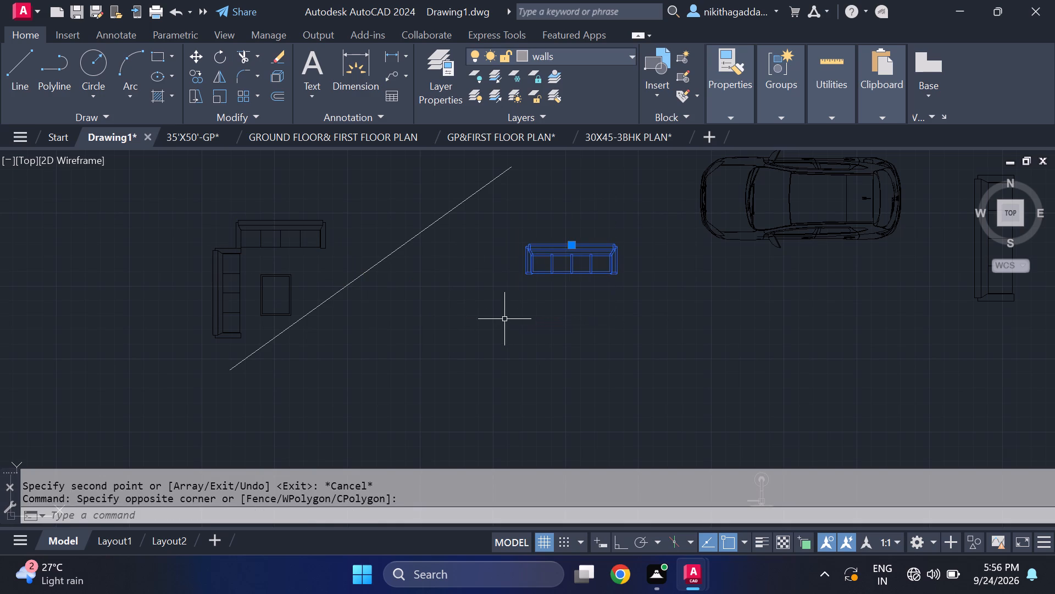
type("ro")
key("Return")
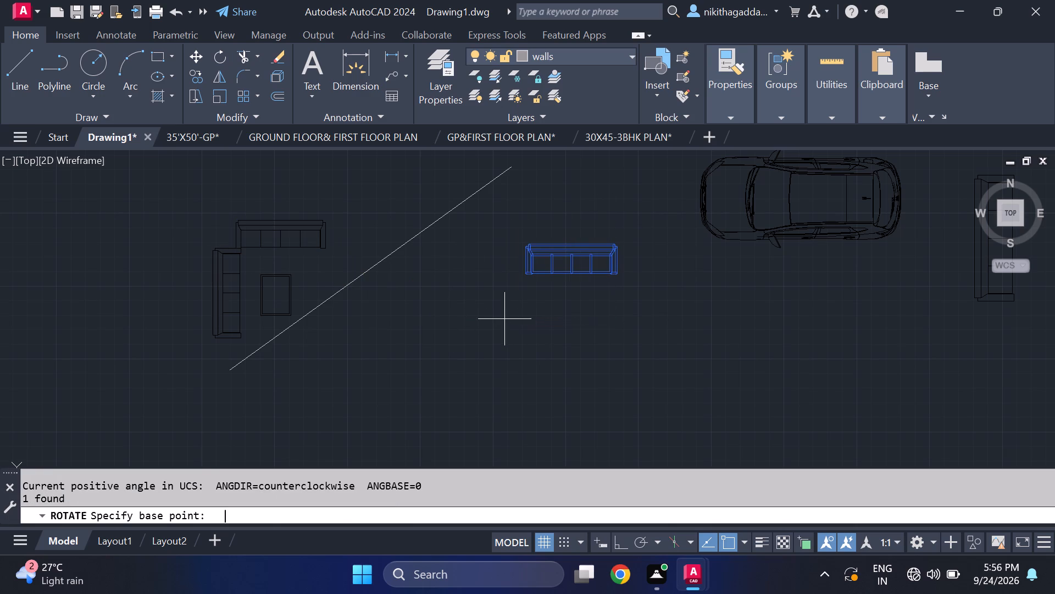
left_click(567, 268)
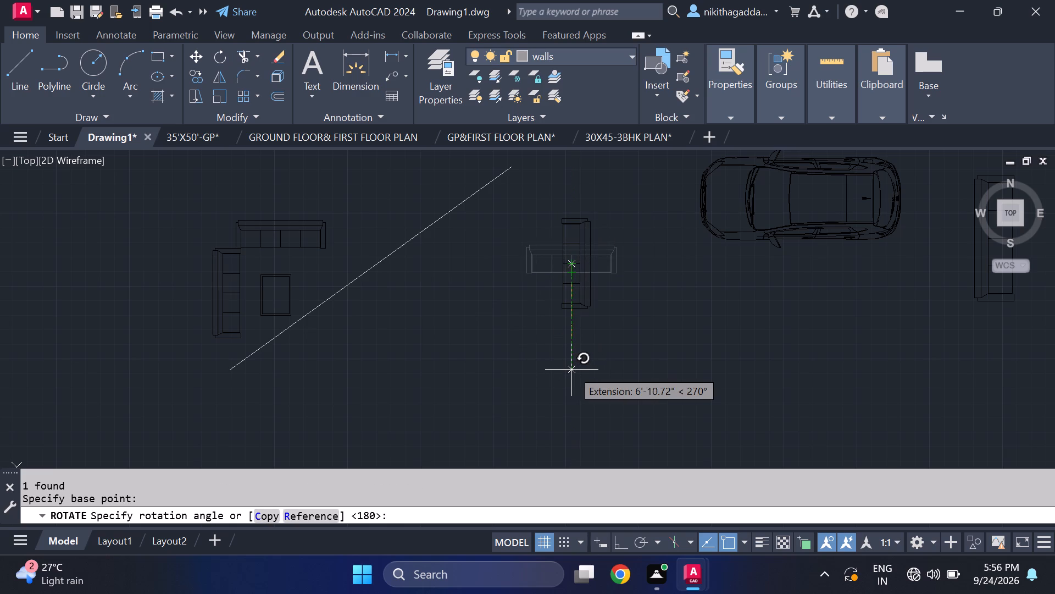
left_click_drag(571, 370, 562, 363)
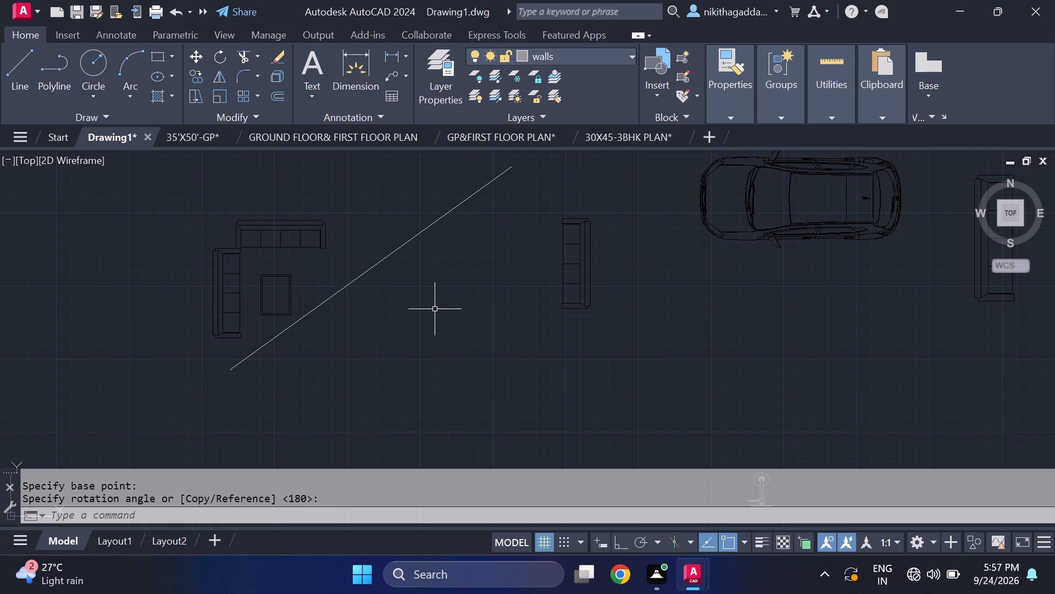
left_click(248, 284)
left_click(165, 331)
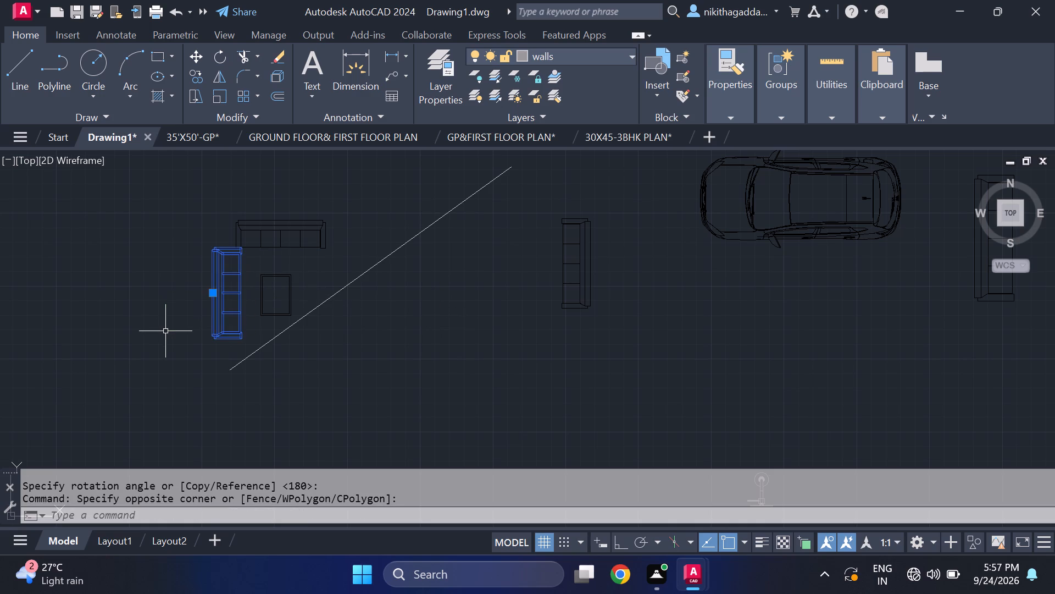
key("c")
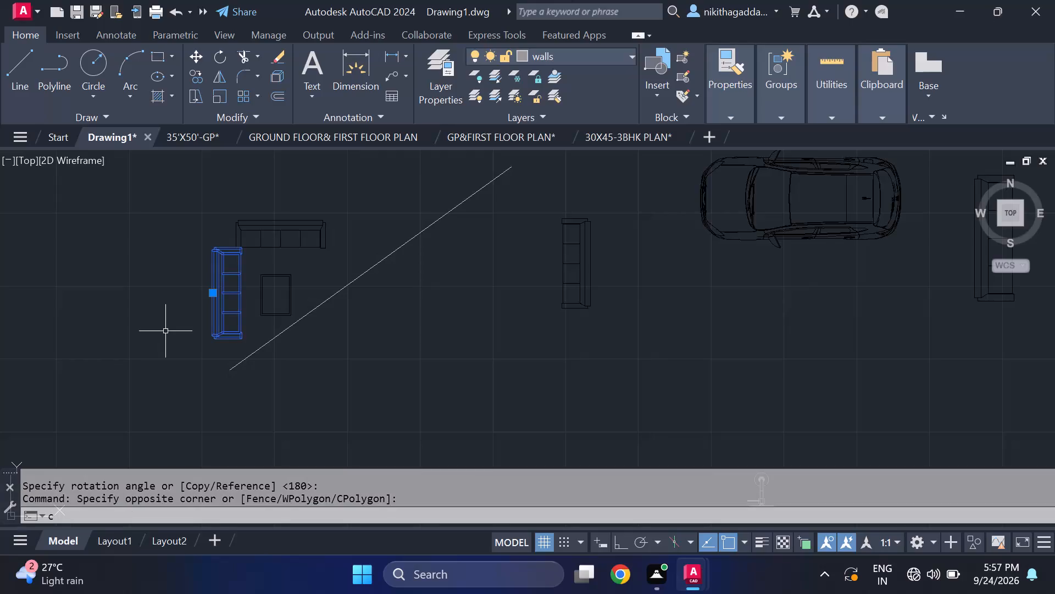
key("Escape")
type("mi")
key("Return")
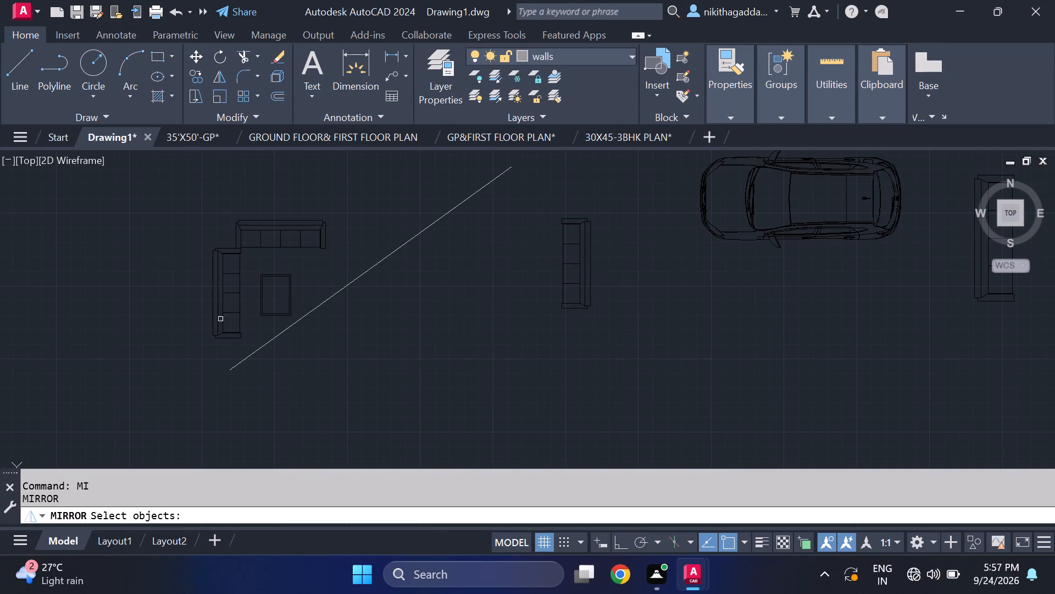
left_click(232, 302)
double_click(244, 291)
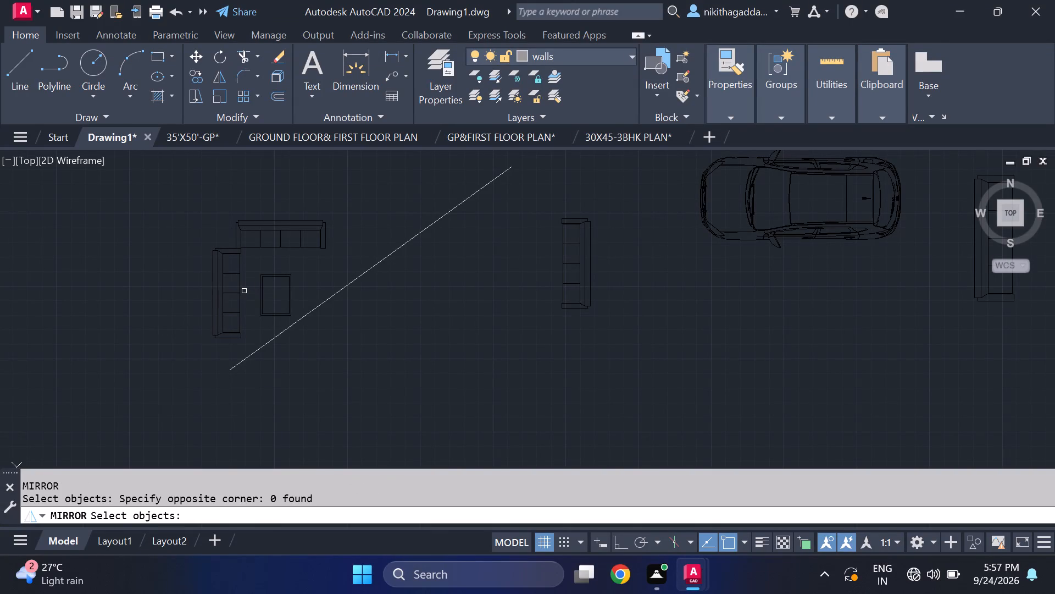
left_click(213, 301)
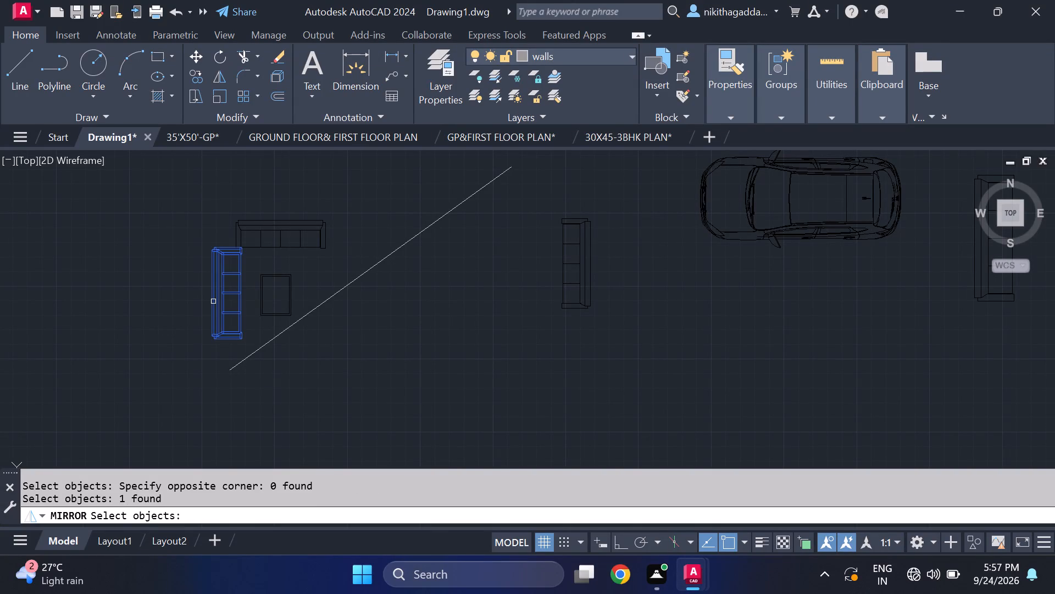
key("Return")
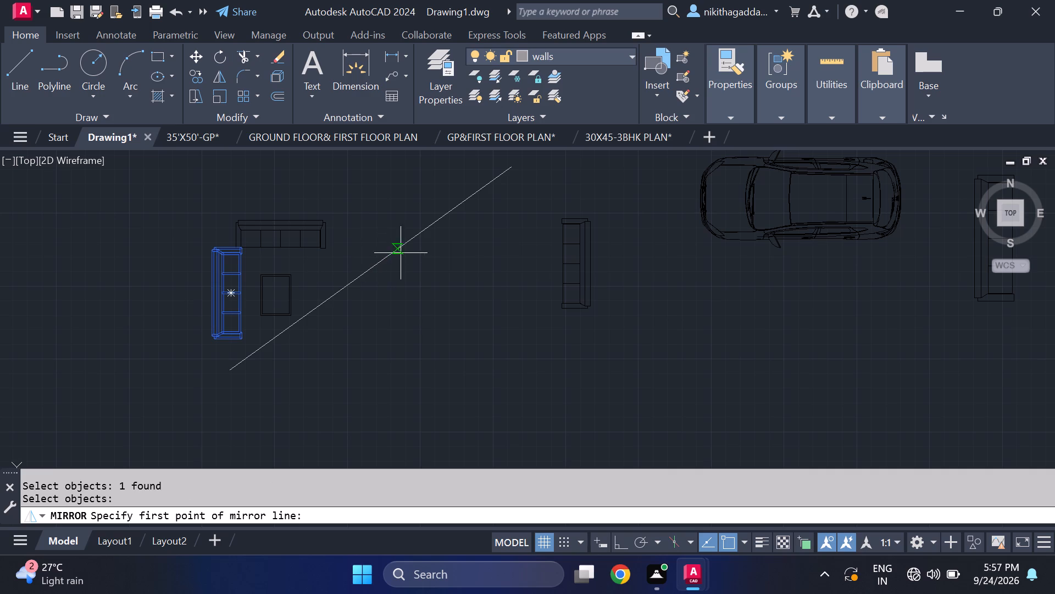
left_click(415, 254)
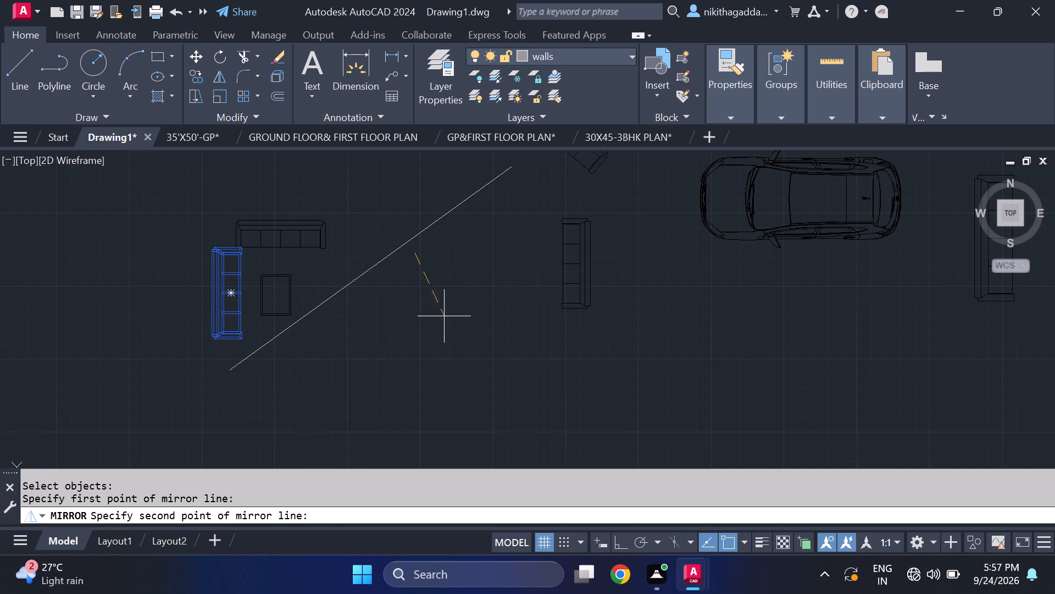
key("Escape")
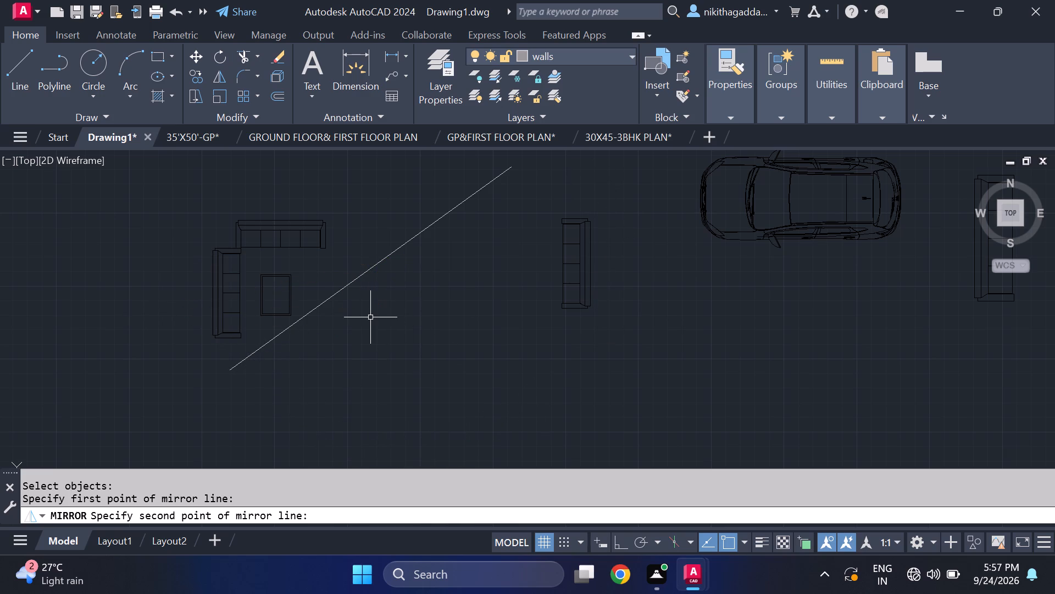
Copy the sofa whose backrest faces east by its southwest corner to the empty space just southwest of it.
left_click_drag(604, 228, 598, 236)
left_click(556, 326)
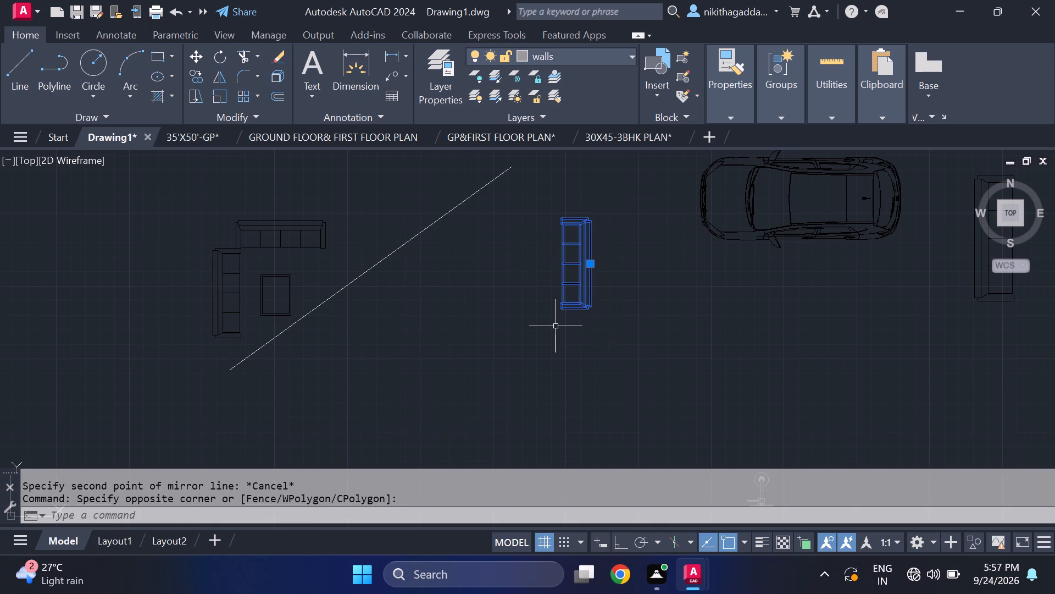
type("co")
key("Return")
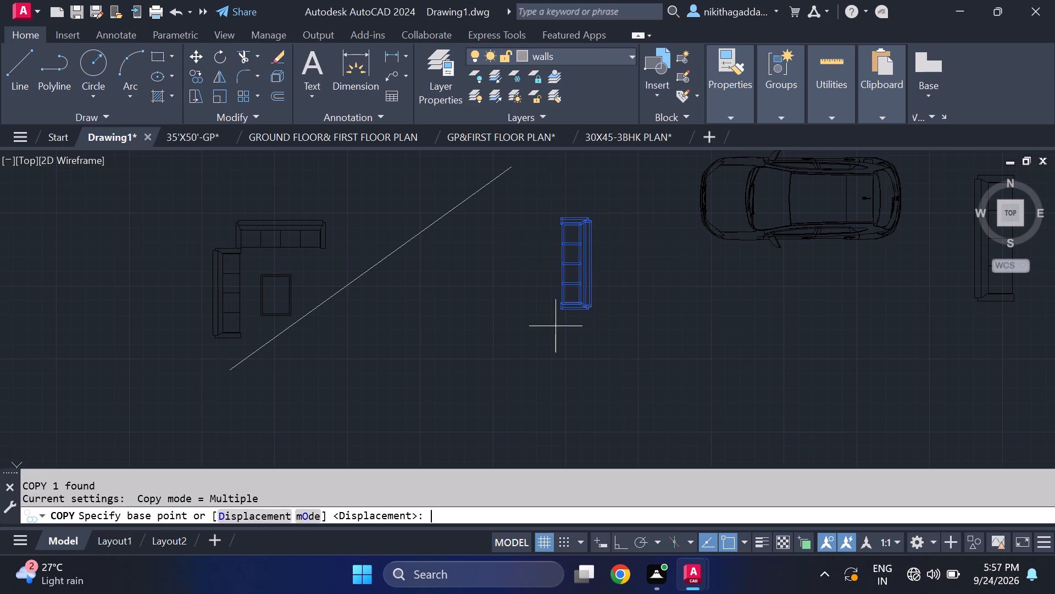
left_click(560, 313)
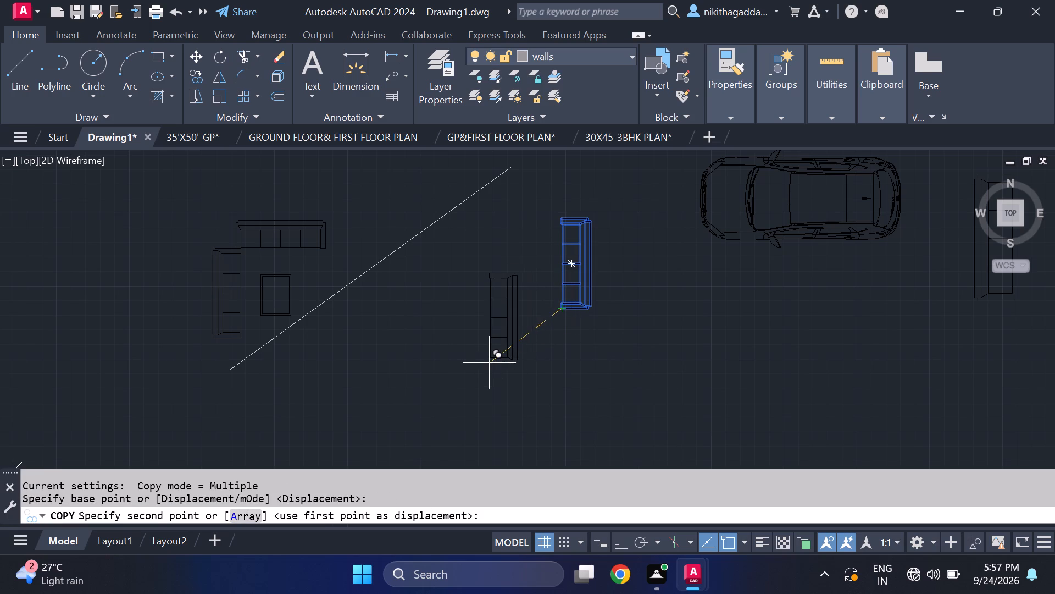
left_click(494, 361)
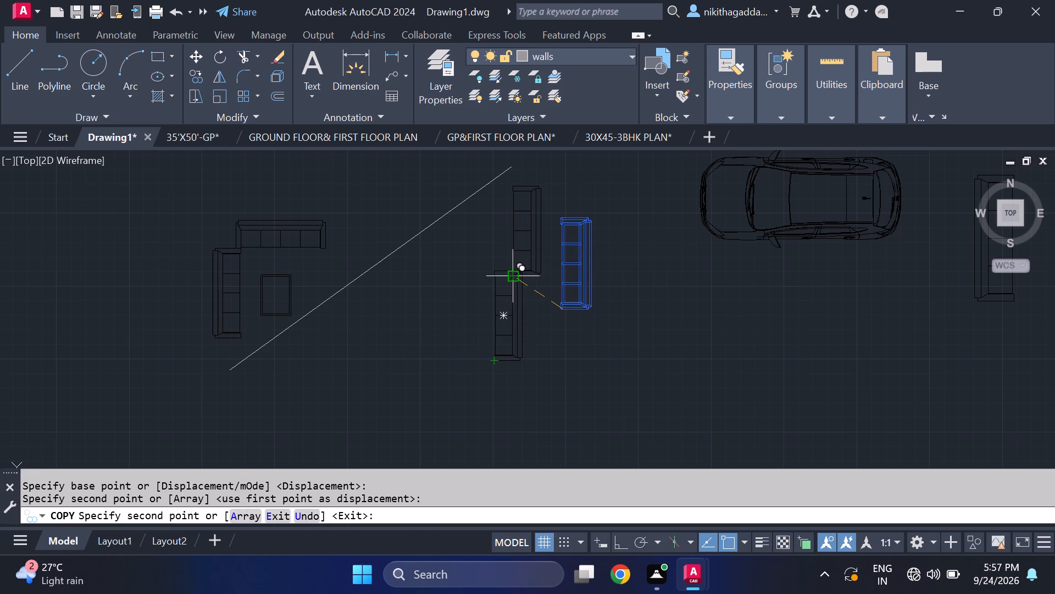
key("Escape")
Rotate the new sofa copy 270° around its geometric center so its backrest faces south.
left_click(510, 256)
left_click(486, 362)
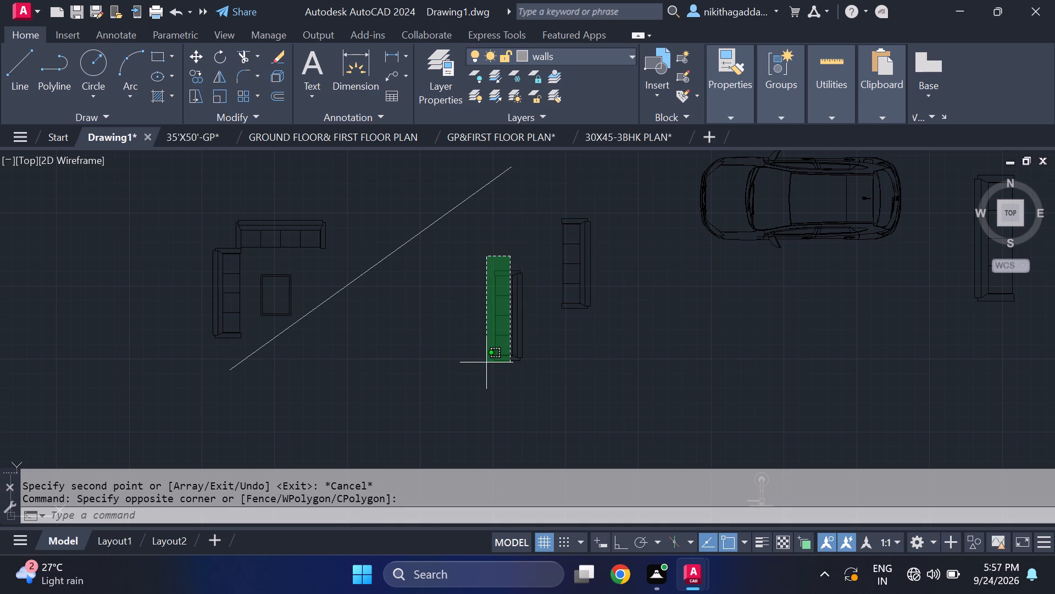
type("ro")
key("Return")
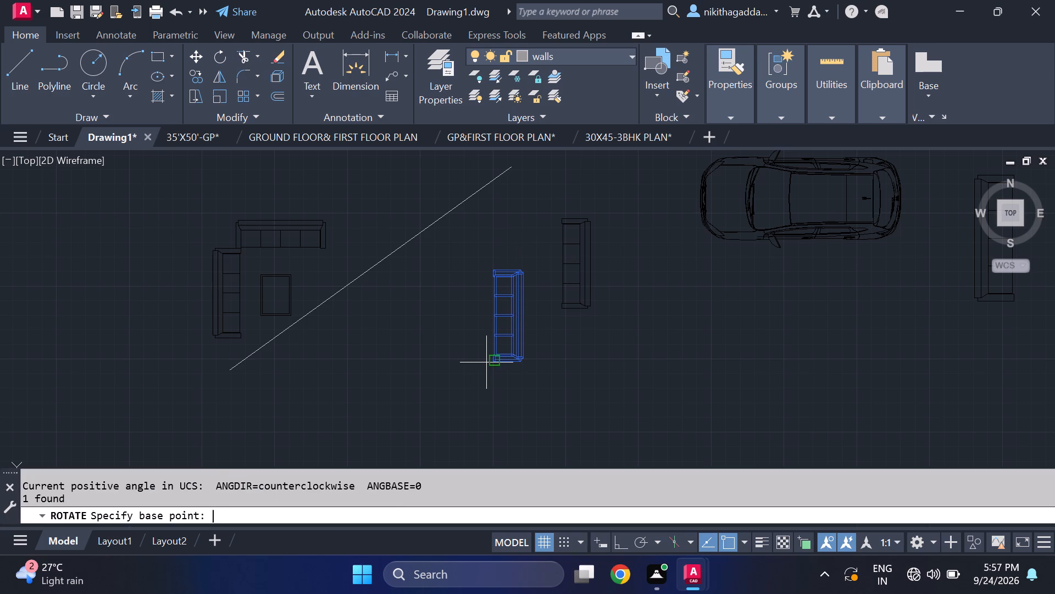
left_click(502, 310)
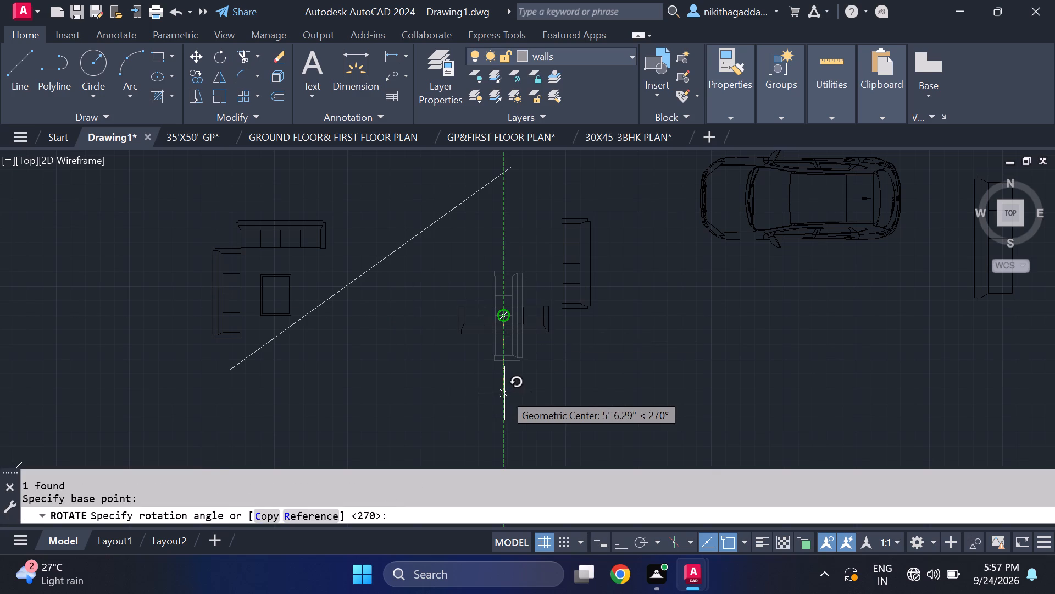
left_click(502, 393)
Move the sofa with the south-facing backrest by its northeast corner to the southwest corner of the north-south sofa beside it.
left_click_drag(570, 329, 563, 329)
left_click(449, 356)
key("m")
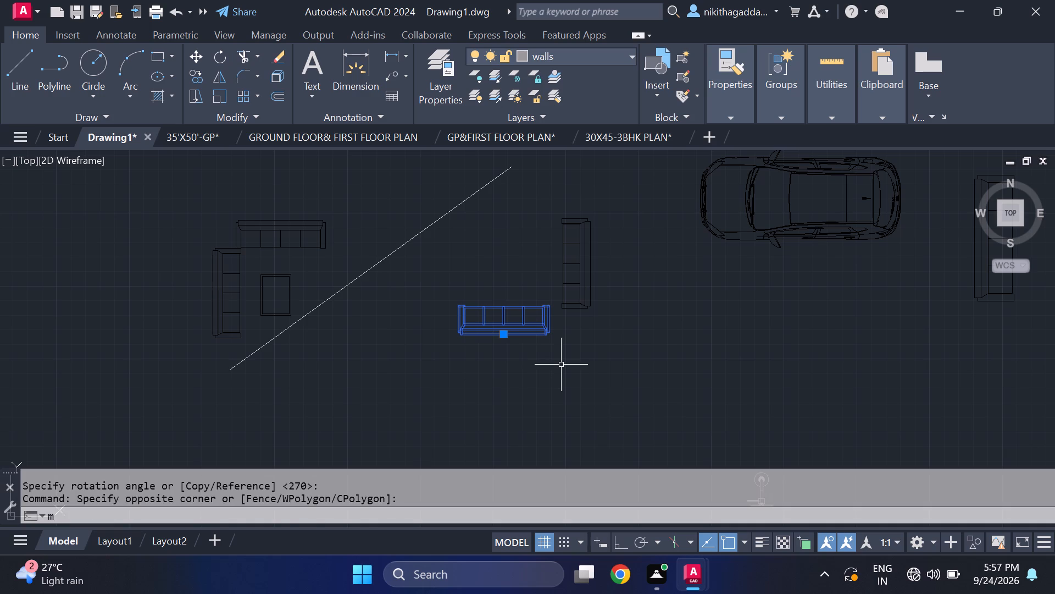
key("Return")
scroll(556, 267, "up", 2)
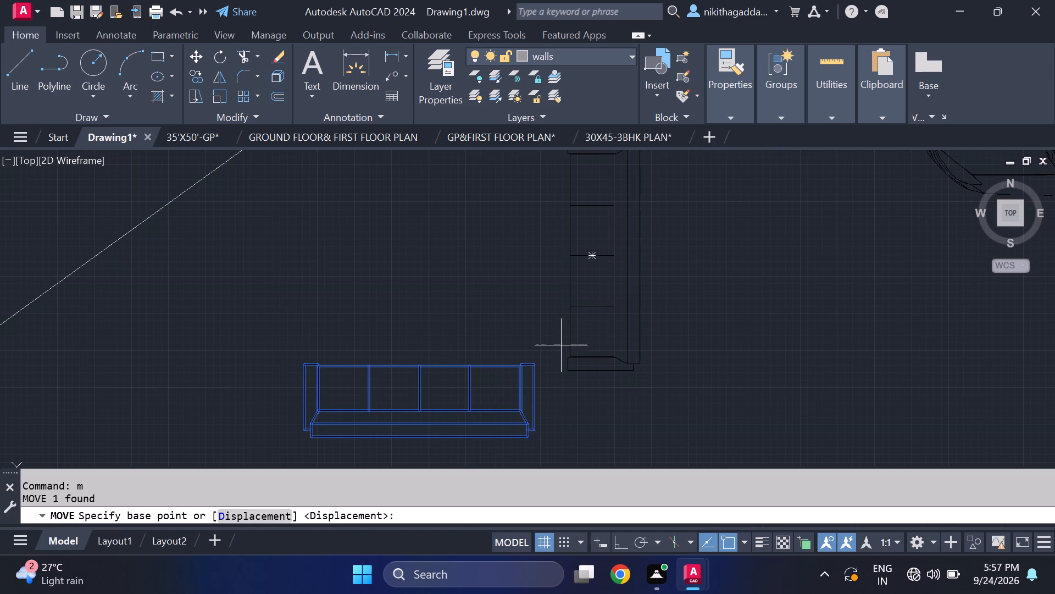
left_click(533, 362)
left_click(569, 376)
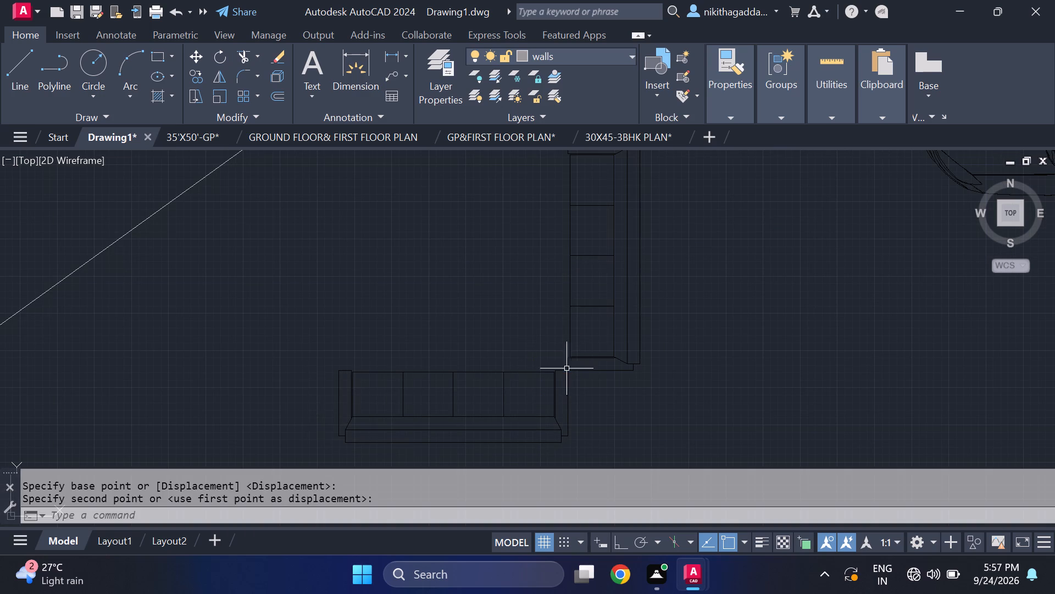
Copy the small table north of the two-seater sofa by its northeast corner into the middle of the room west of the dining area.
scroll(530, 296, "down", 3)
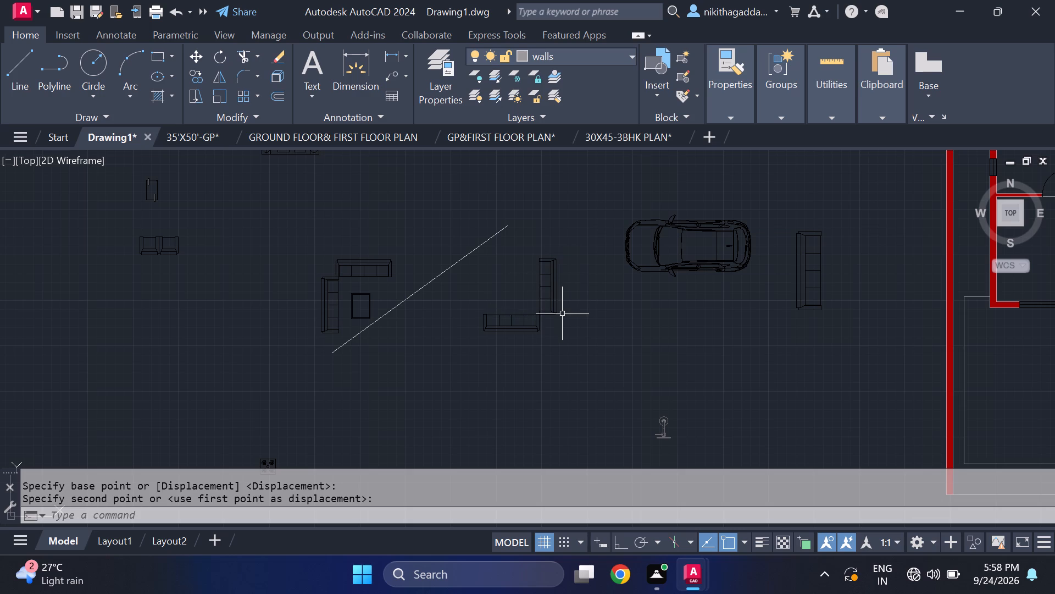
middle_click_drag(562, 314, 549, 250)
scroll(641, 261, "down", 2)
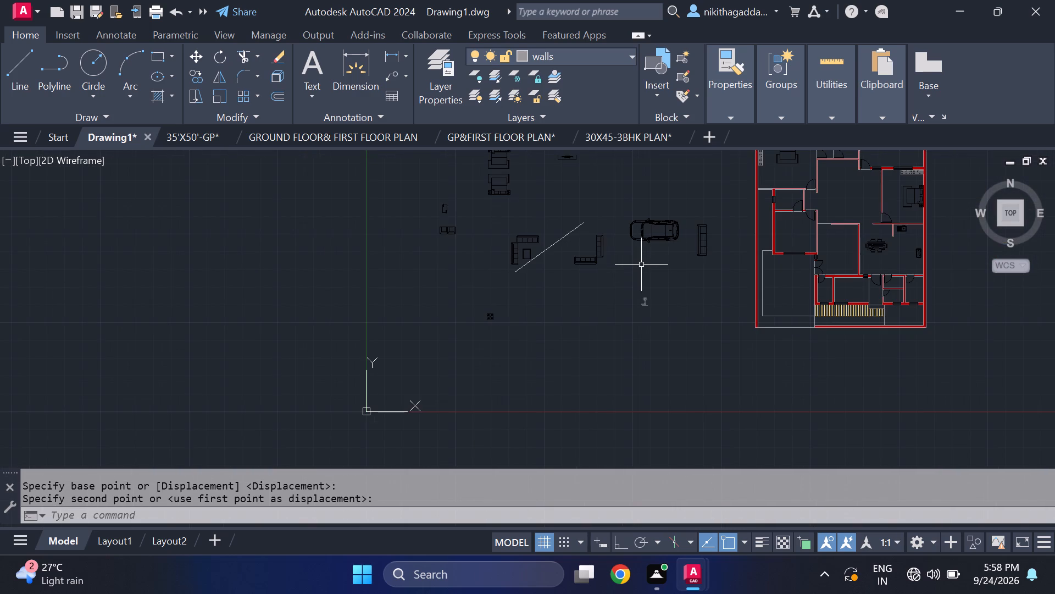
middle_click_drag(651, 315, 637, 370)
scroll(599, 288, "up", 1)
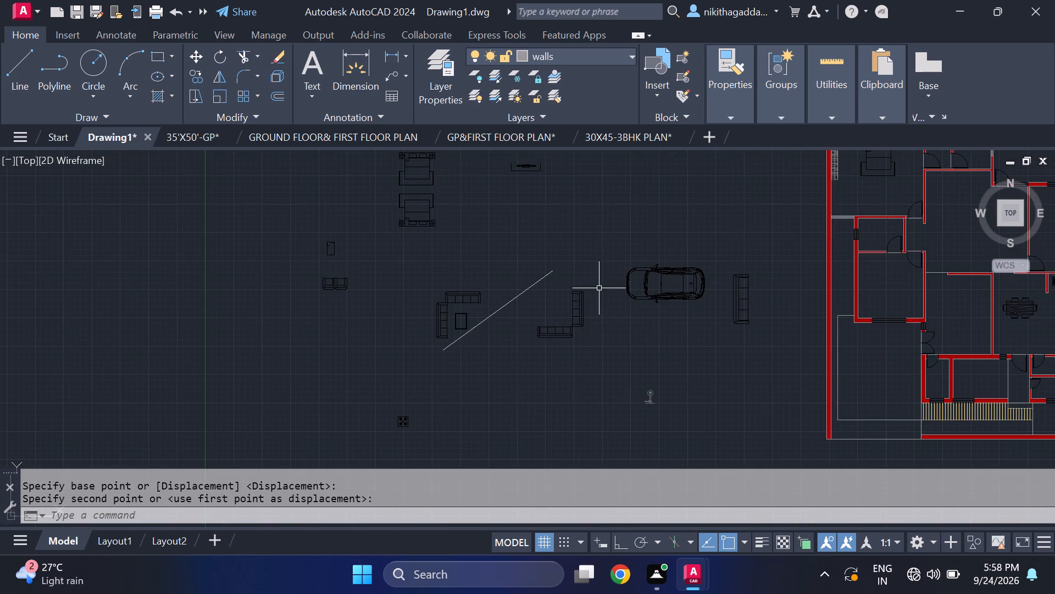
scroll(599, 288, "up", 1)
middle_click_drag(576, 234, 602, 324)
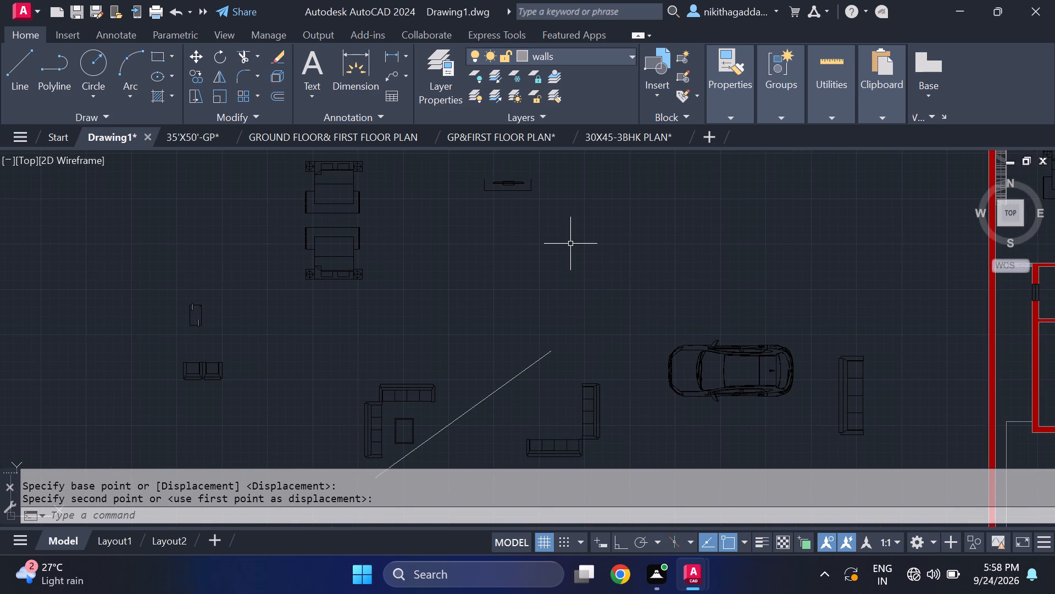
scroll(190, 316, "up", 3)
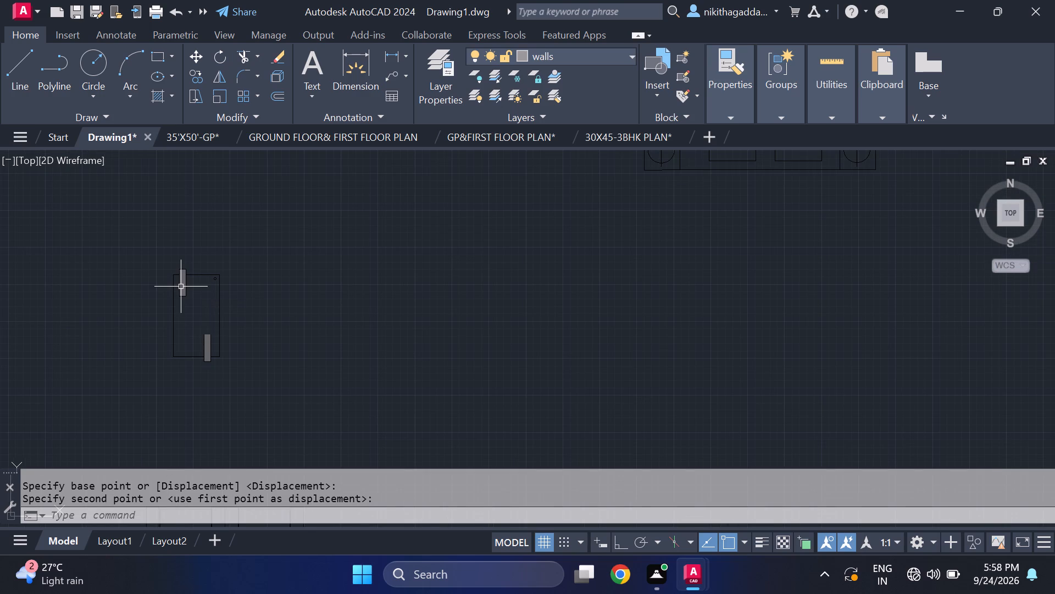
left_click_drag(245, 207, 245, 215)
left_click(93, 383)
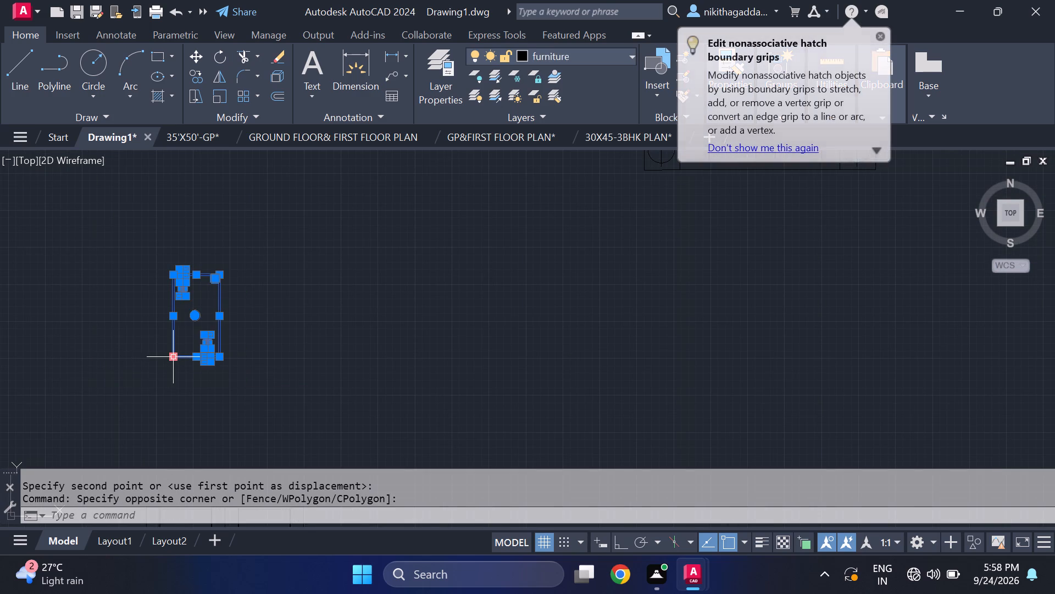
scroll(175, 359, "down", 3)
middle_click_drag(309, 377, 310, 348)
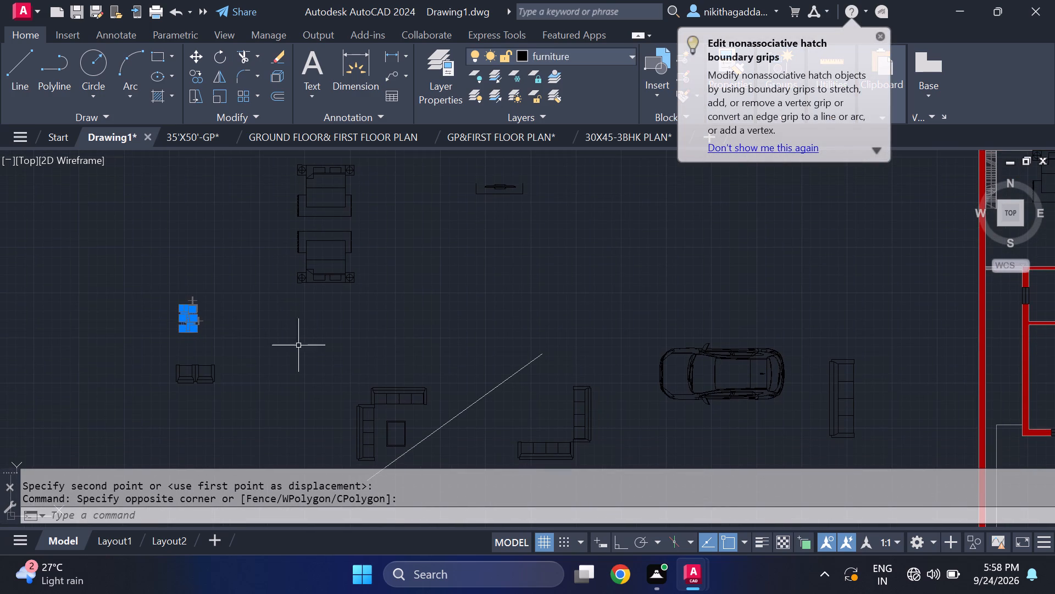
scroll(204, 325, "up", 4)
scroll(199, 328, "down", 2)
scroll(158, 287, "up", 2)
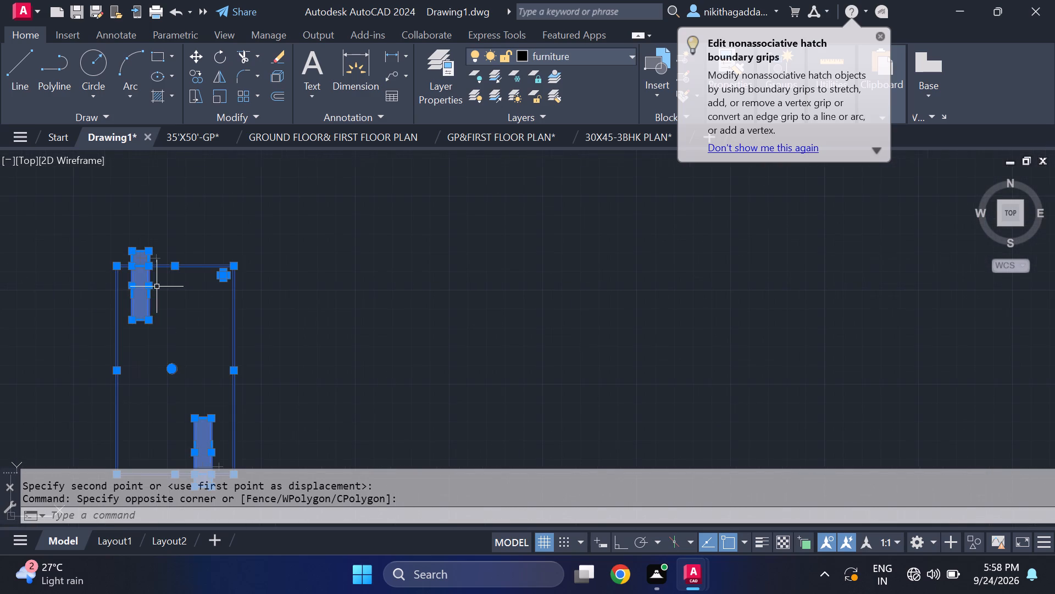
scroll(157, 287, "up", 1)
scroll(128, 229, "up", 4)
middle_click_drag(283, 401, 258, 285)
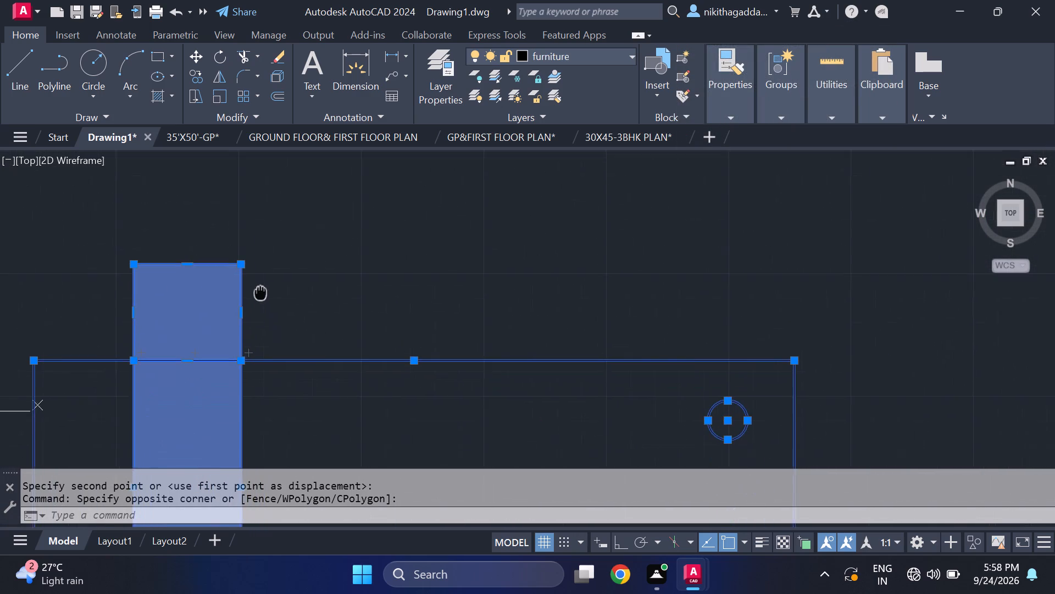
middle_click_drag(258, 285, 253, 267)
scroll(264, 294, "down", 5)
scroll(390, 341, "down", 3)
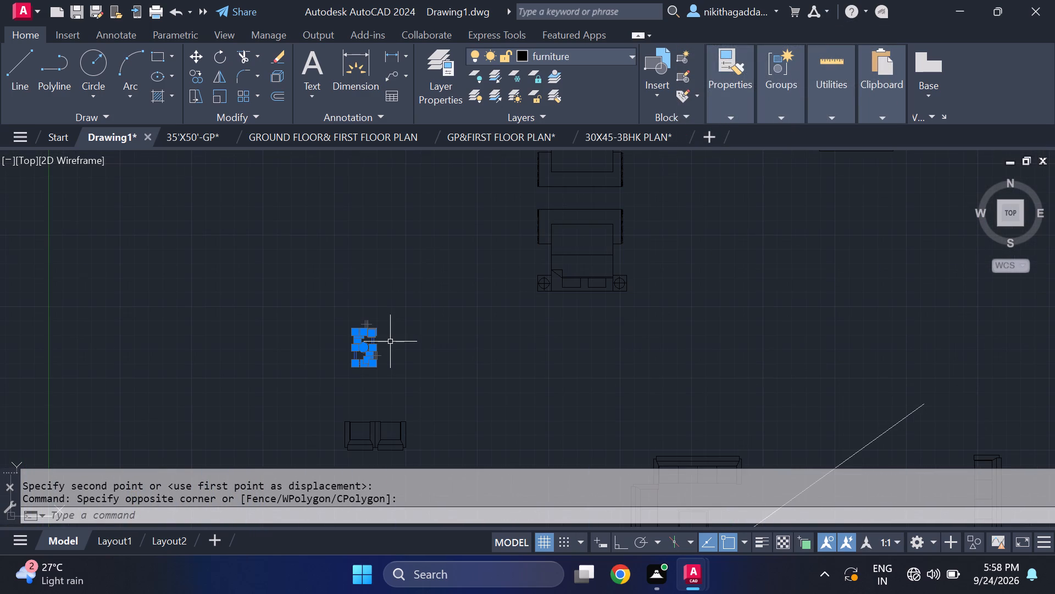
type("co")
key("Return")
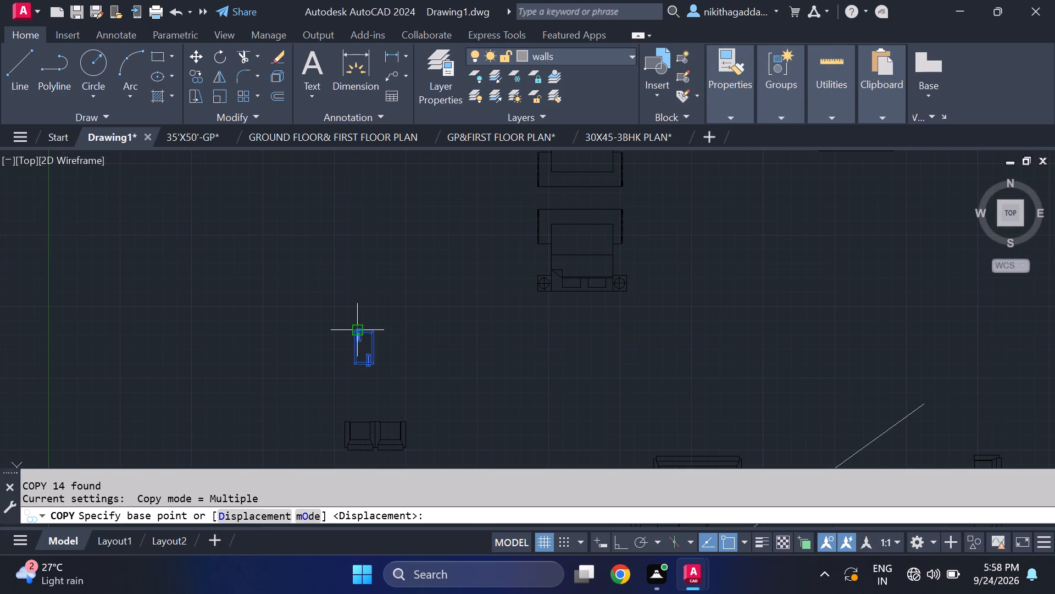
left_click(371, 331)
scroll(609, 315, "down", 4)
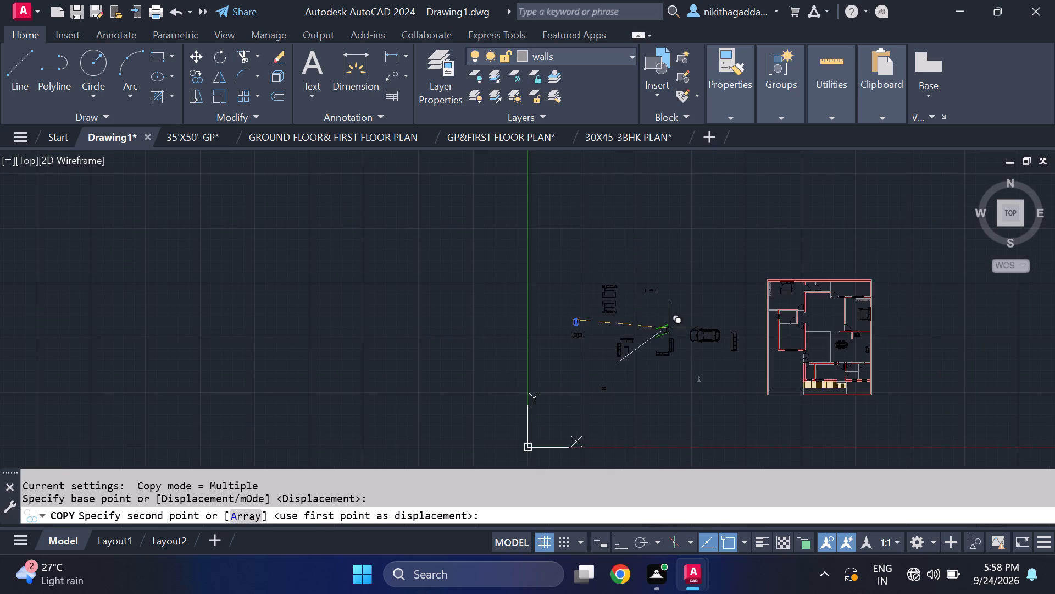
middle_click_drag(646, 328, 296, 337)
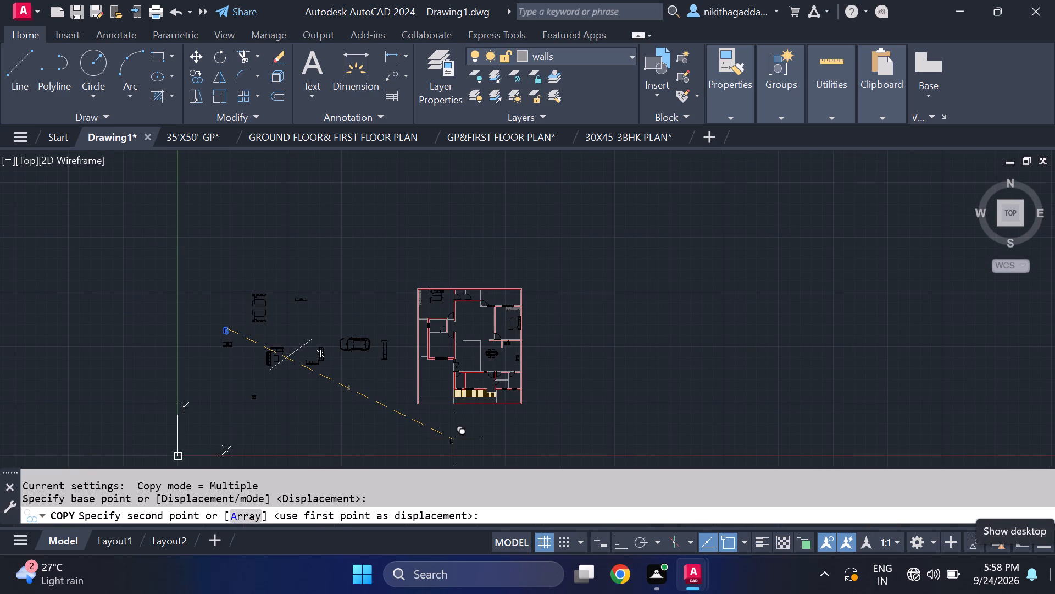
scroll(1054, 593, "up", 3)
scroll(481, 361, "up", 3)
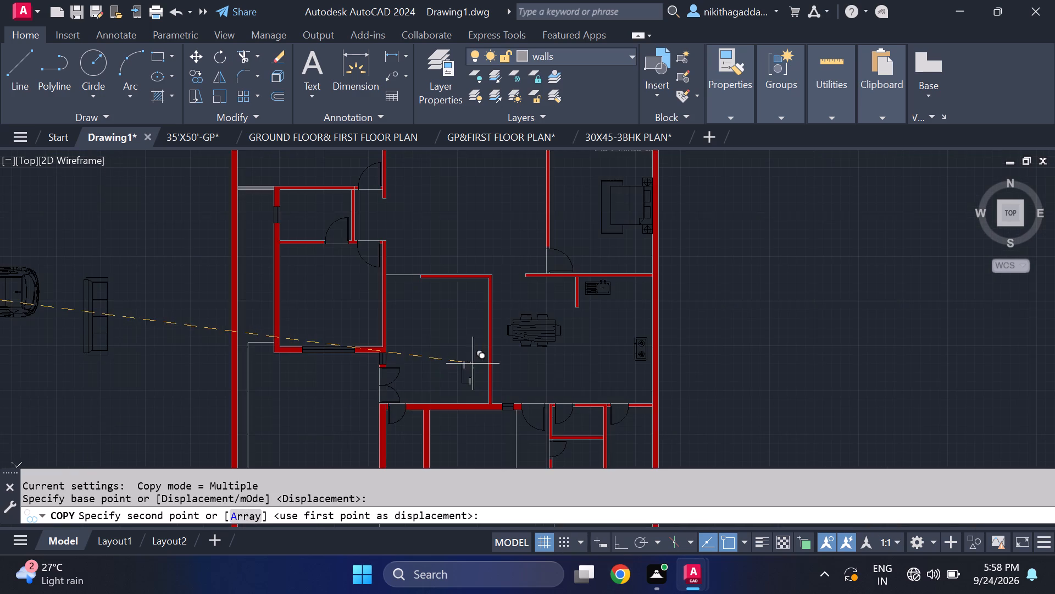
scroll(432, 339, "up", 2)
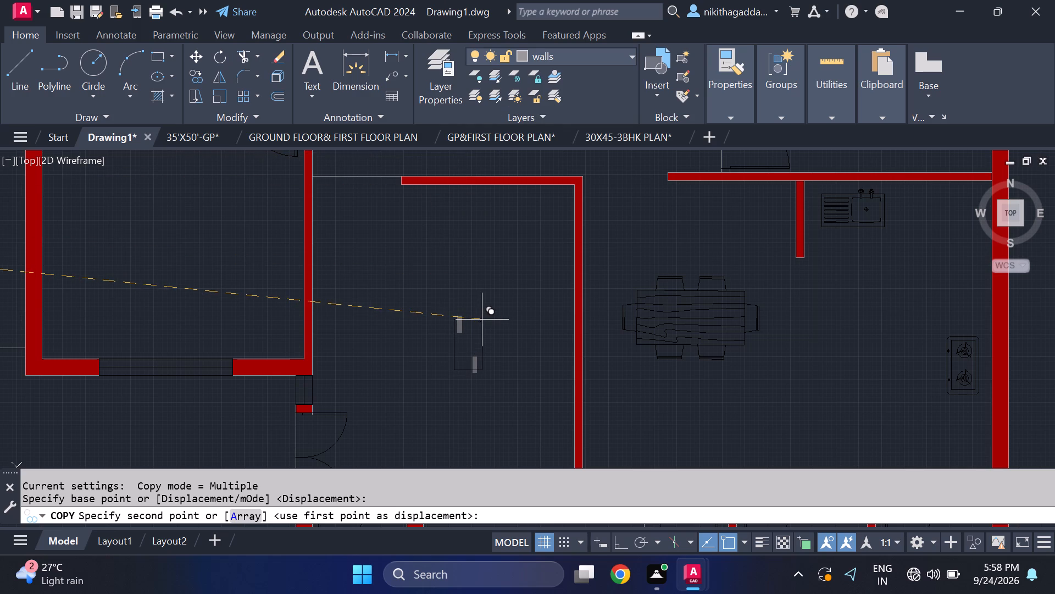
left_click(473, 327)
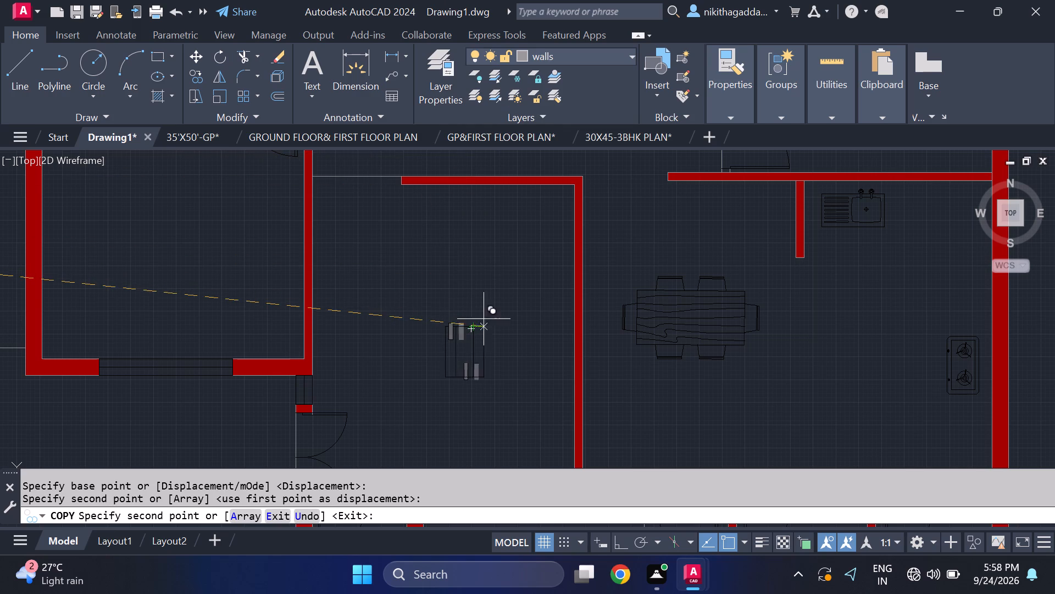
Place a second copy of the small table in the middle of the large central hall.
scroll(578, 293, "down", 2)
scroll(647, 337, "down", 1)
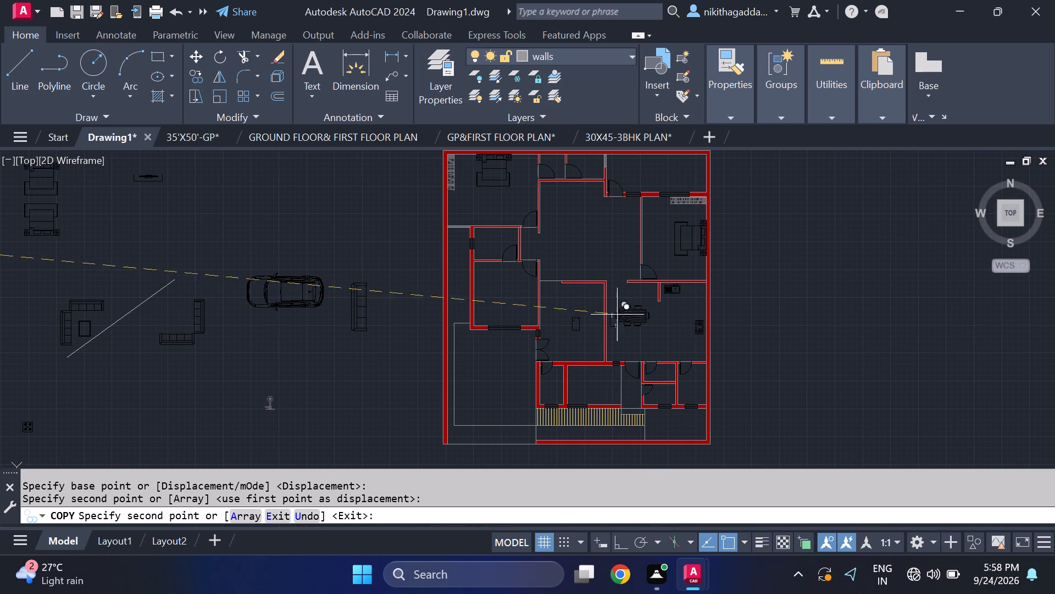
middle_click_drag(582, 248, 569, 296)
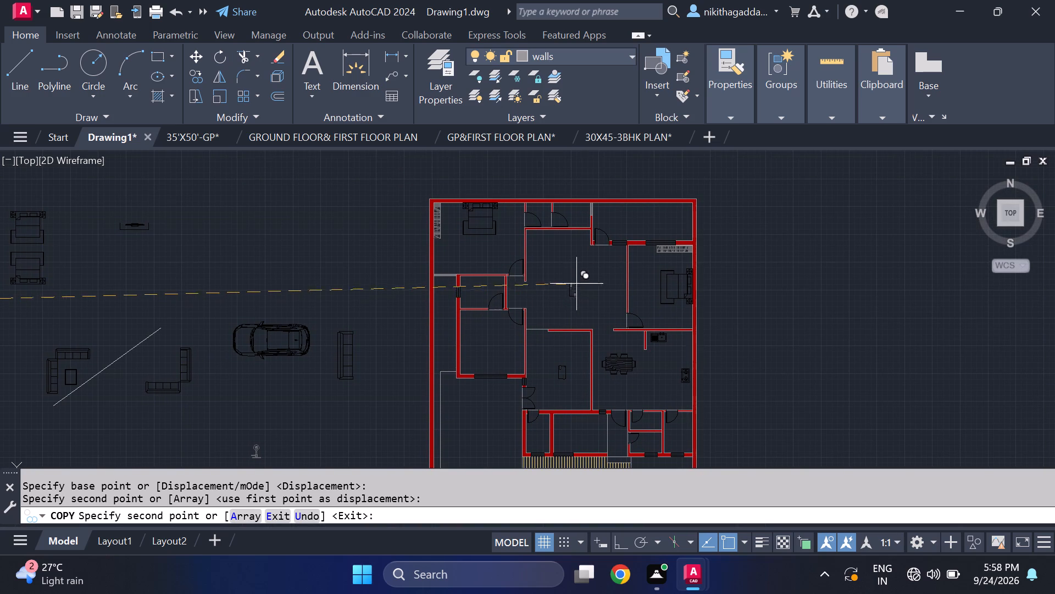
scroll(583, 277, "up", 2)
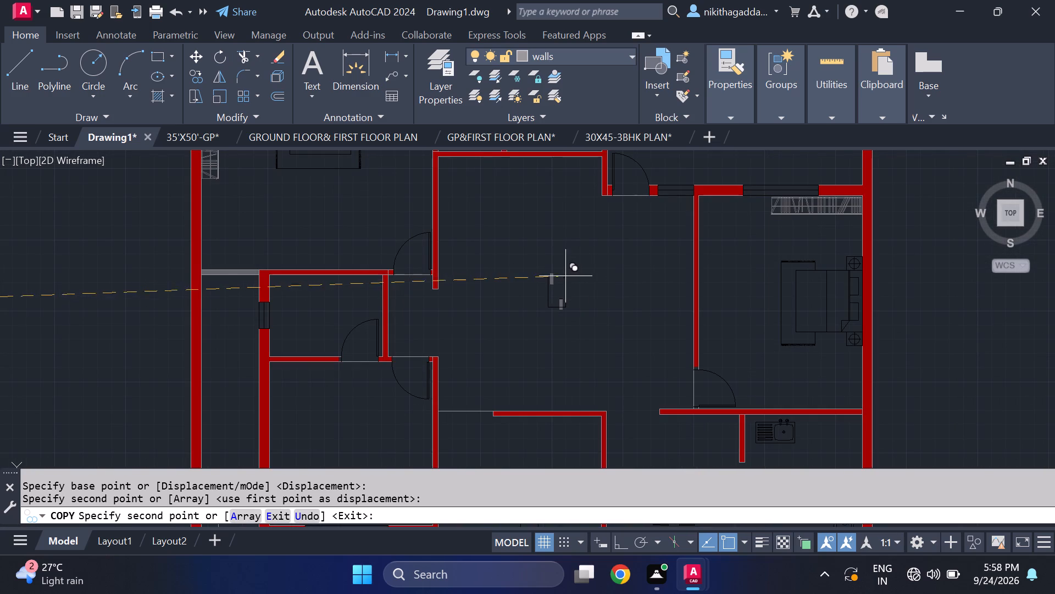
left_click(560, 290)
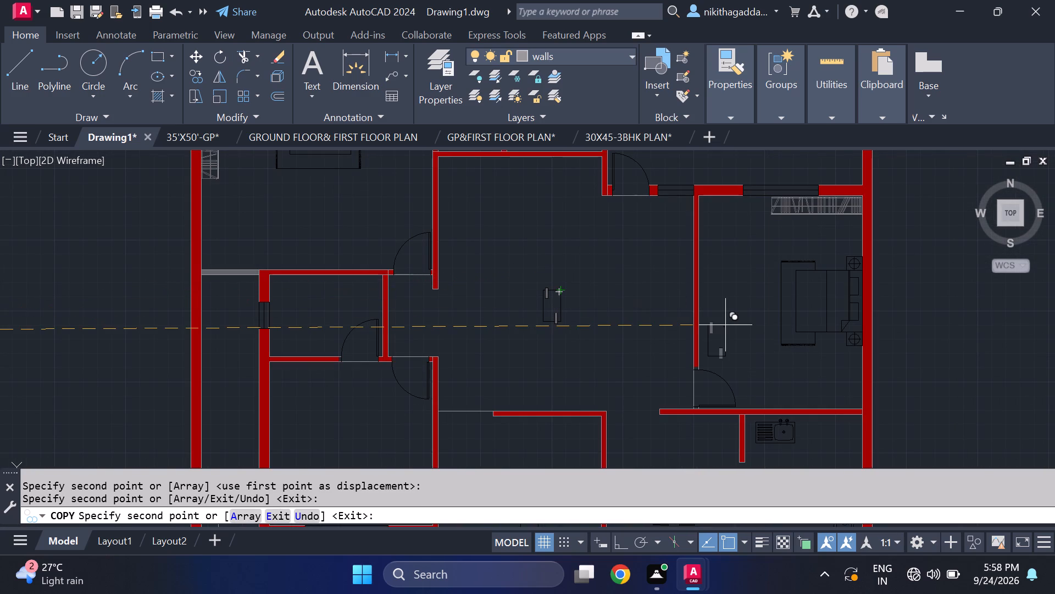
key("Escape")
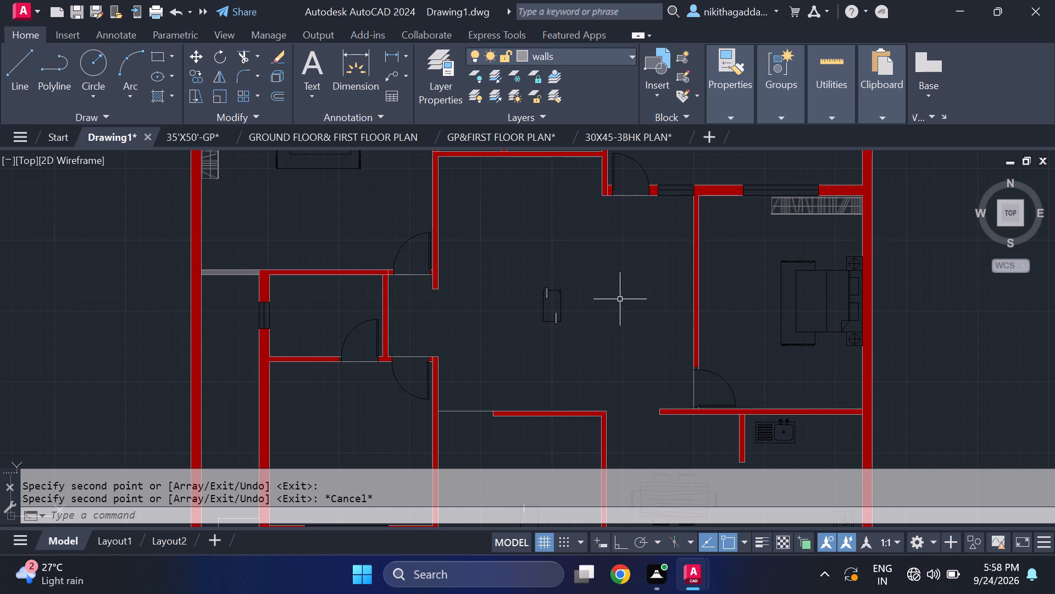
Rotate the central hall's table a quarter turn counterclockwise about the midpoint of its east side so it lies east-west.
left_click(606, 277)
left_click(496, 356)
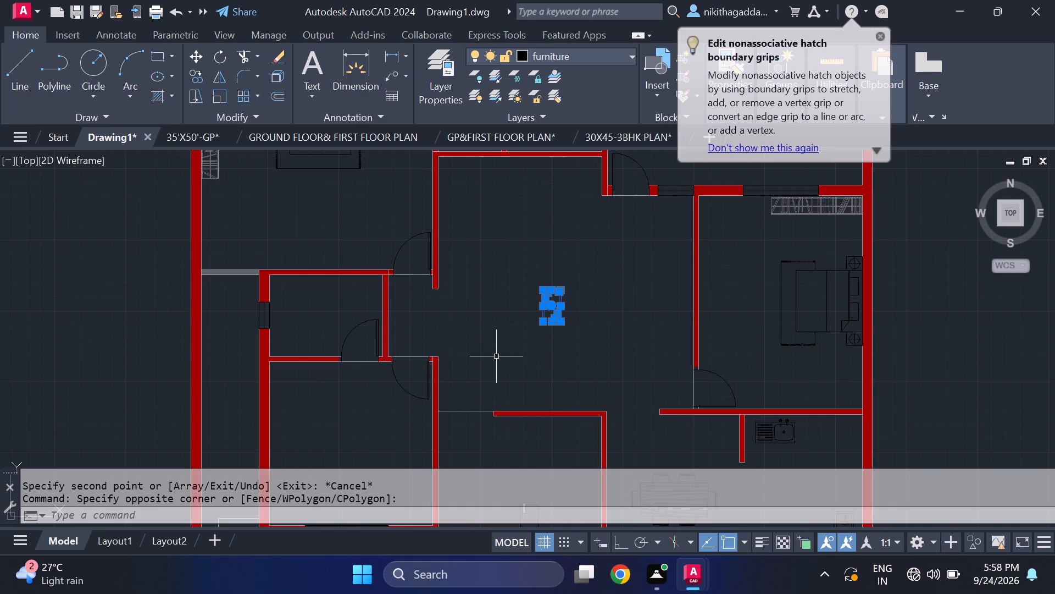
type("ro")
key("Return")
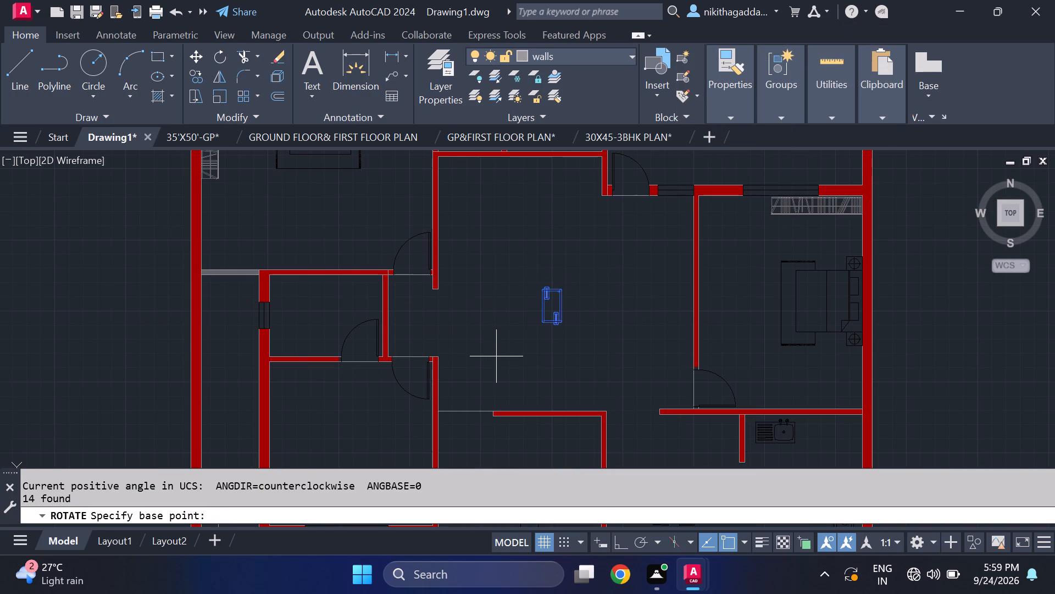
scroll(560, 298, "up", 1)
left_click(561, 310)
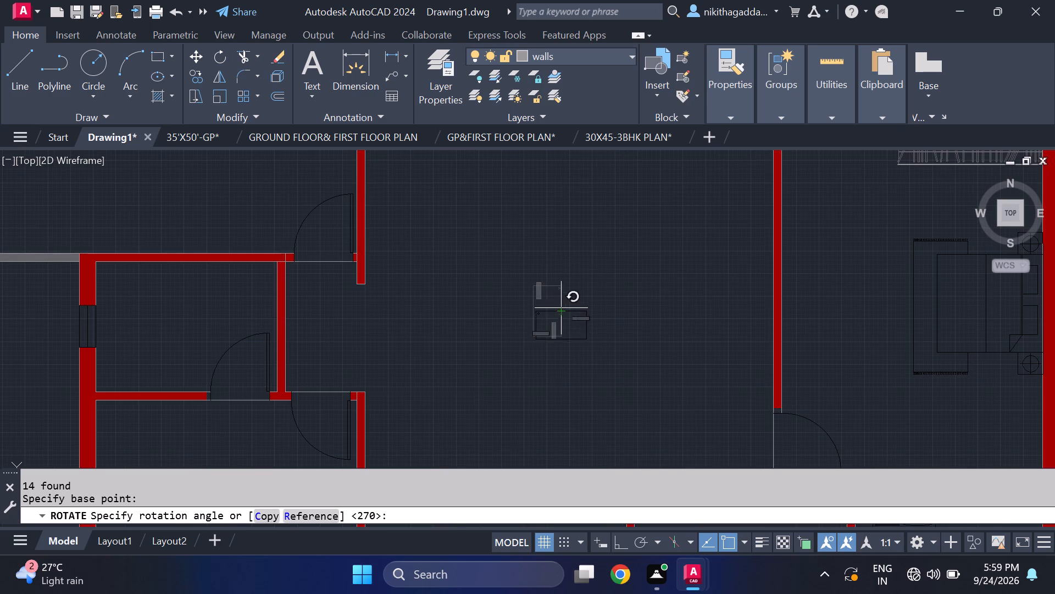
left_click(555, 256)
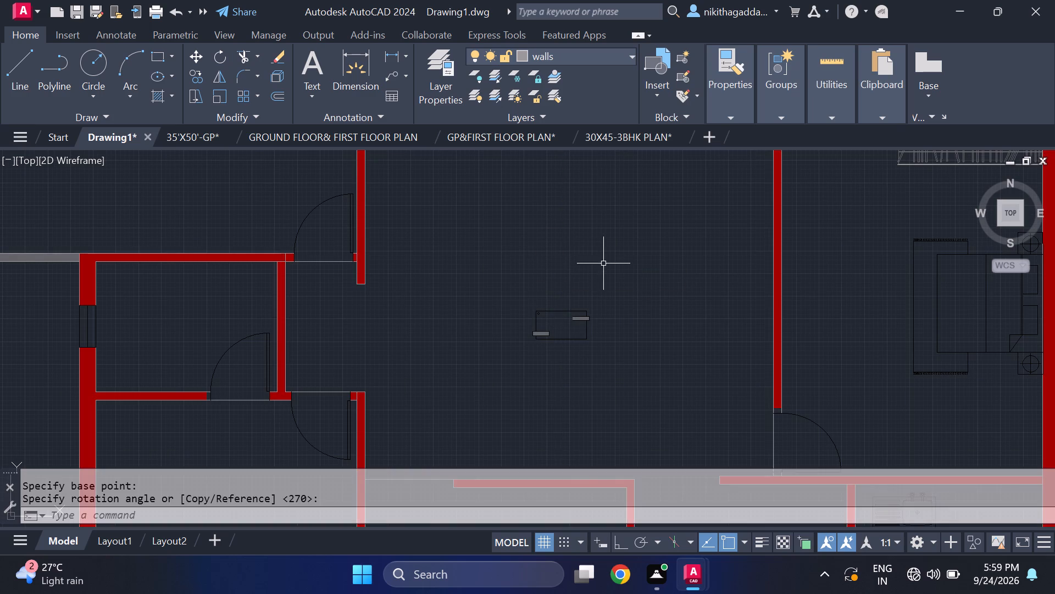
Examine the rotated table in the central hall and the furniture blocks still waiting beside the floor plan.
scroll(603, 276, "down", 2)
middle_click_drag(634, 352, 634, 262)
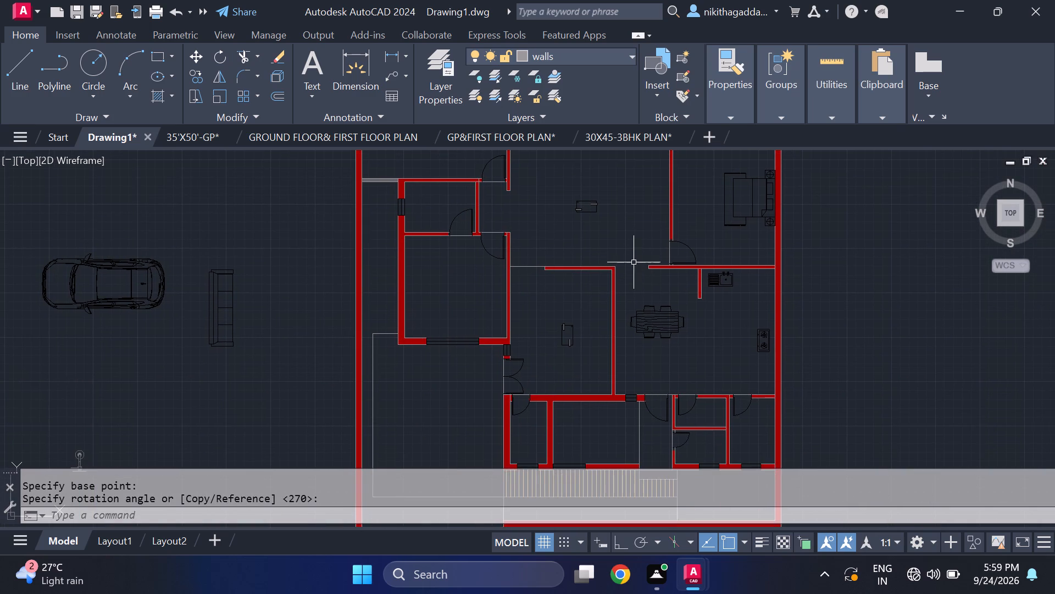
scroll(500, 280, "down", 1)
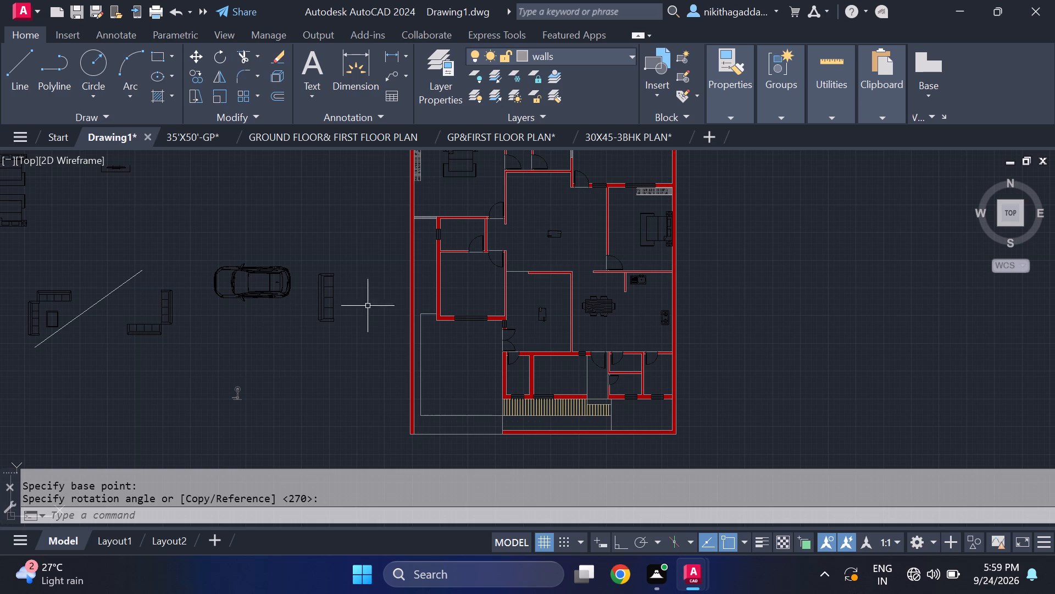
middle_click_drag(122, 318, 262, 296)
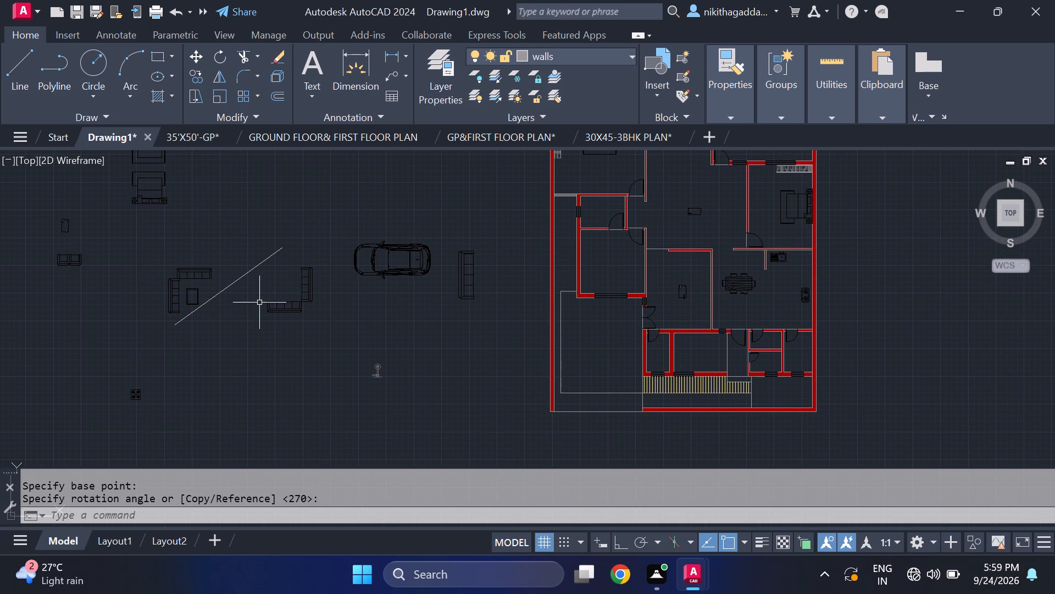
scroll(192, 311, "down", 2)
scroll(192, 305, "up", 4)
scroll(206, 299, "down", 3)
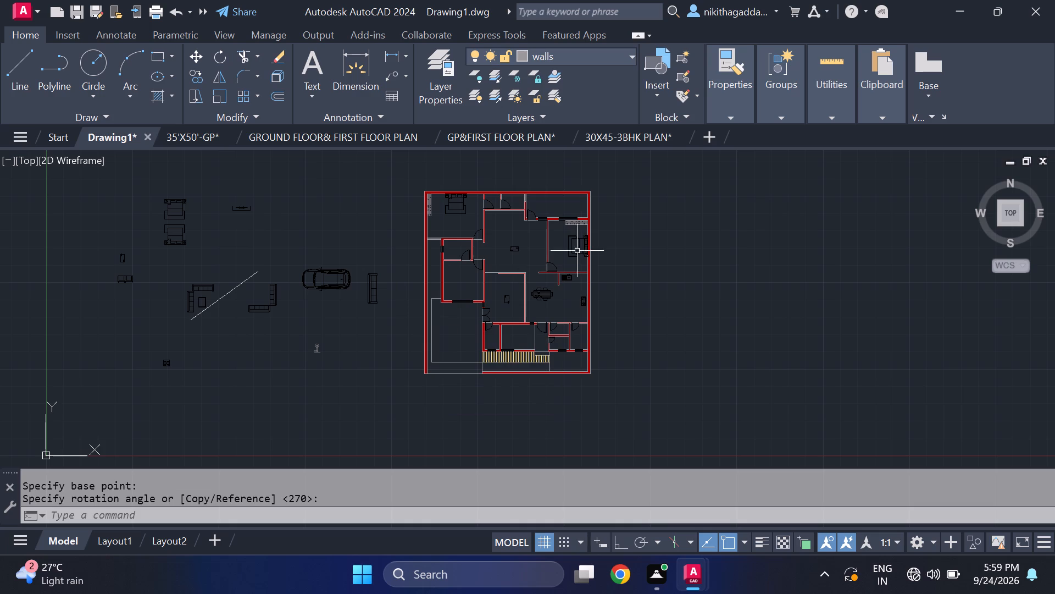
scroll(512, 248, "up", 8)
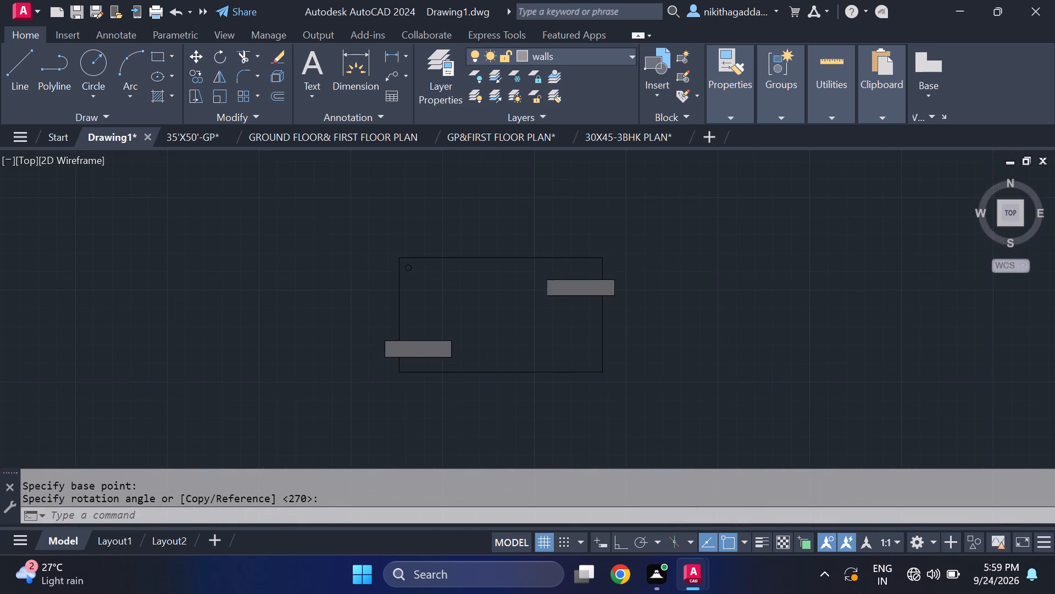
scroll(532, 229, "down", 6)
scroll(510, 389, "down", 3)
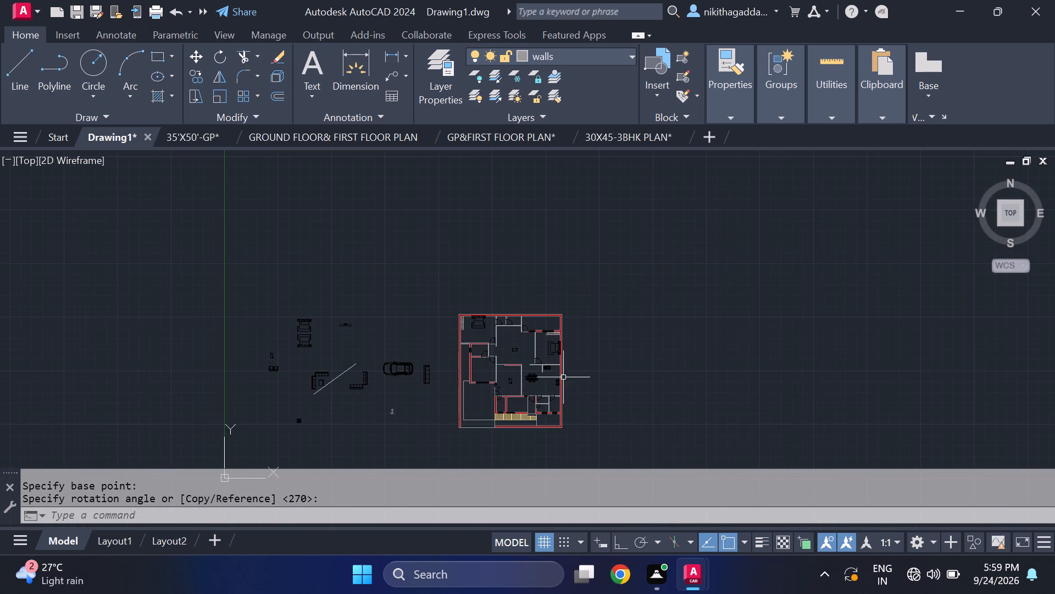
Move the L-shaped pair of sofas near the car by its northeast corner to the east wall of the room west of the dining area.
scroll(546, 379, "up", 4)
middle_click_drag(332, 382, 436, 307)
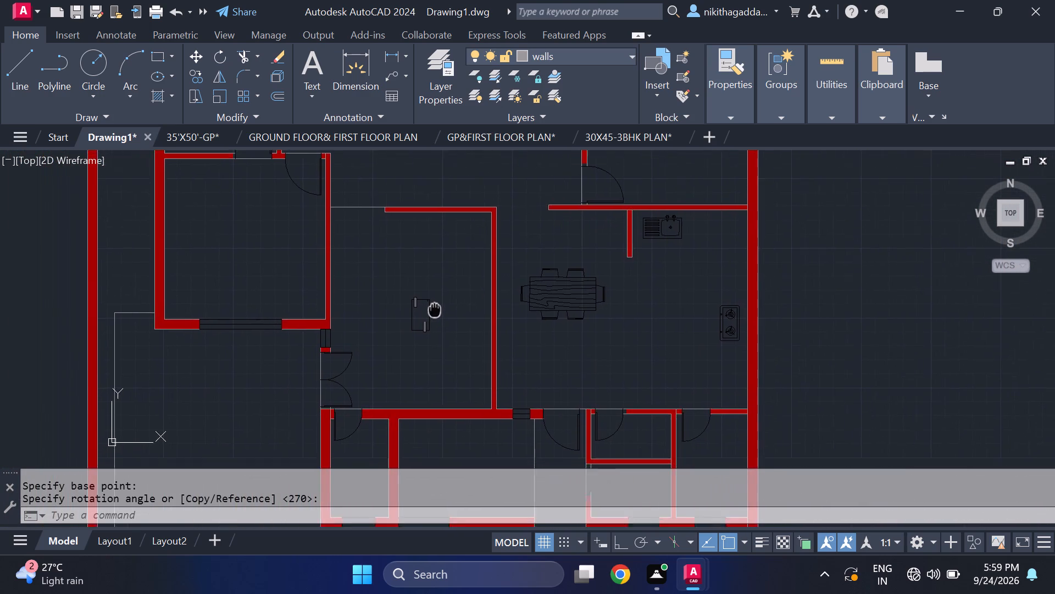
middle_click_drag(436, 307, 585, 301)
scroll(494, 339, "down", 2)
middle_click_drag(175, 332, 223, 327)
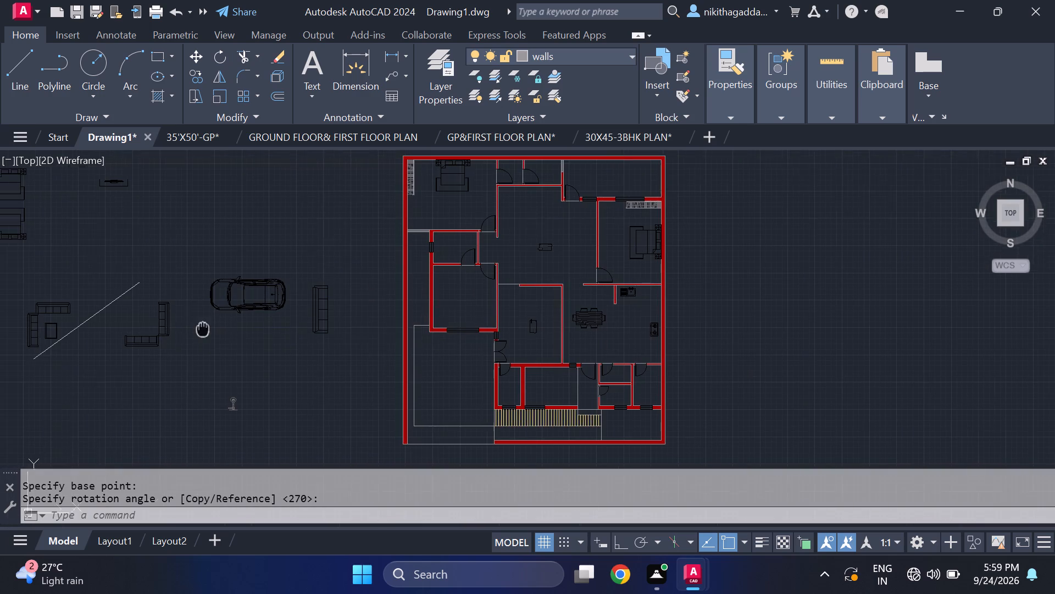
middle_click_drag(223, 327, 347, 323)
scroll(293, 336, "up", 2)
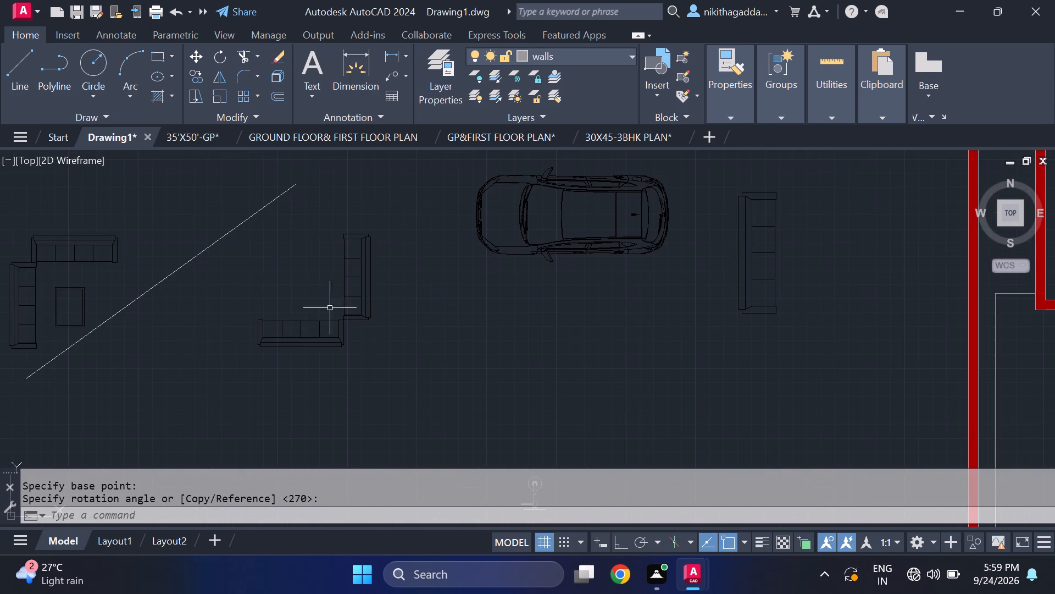
left_click(388, 204)
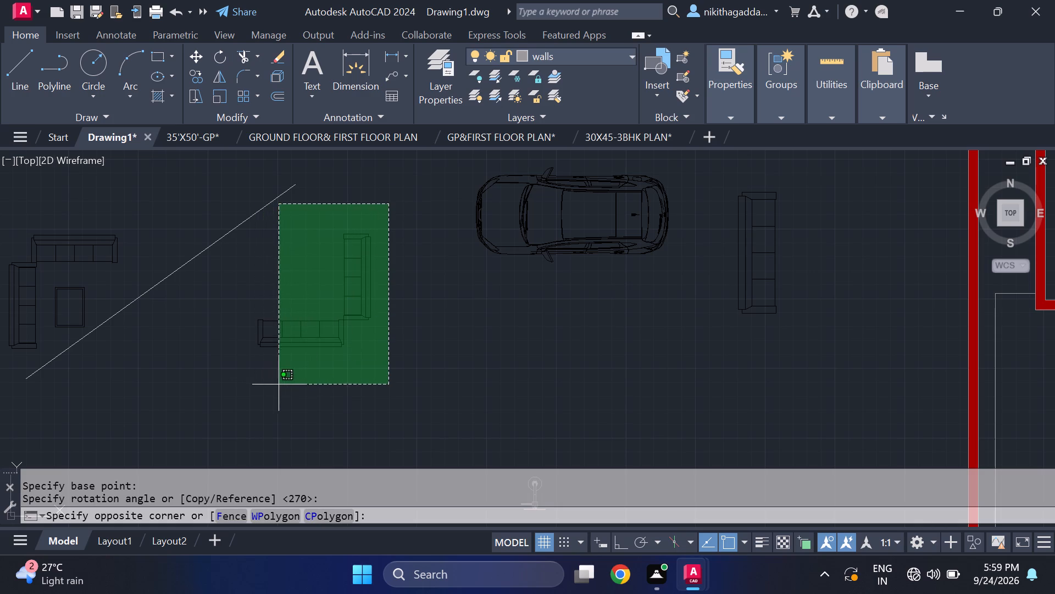
left_click(291, 377)
key("m")
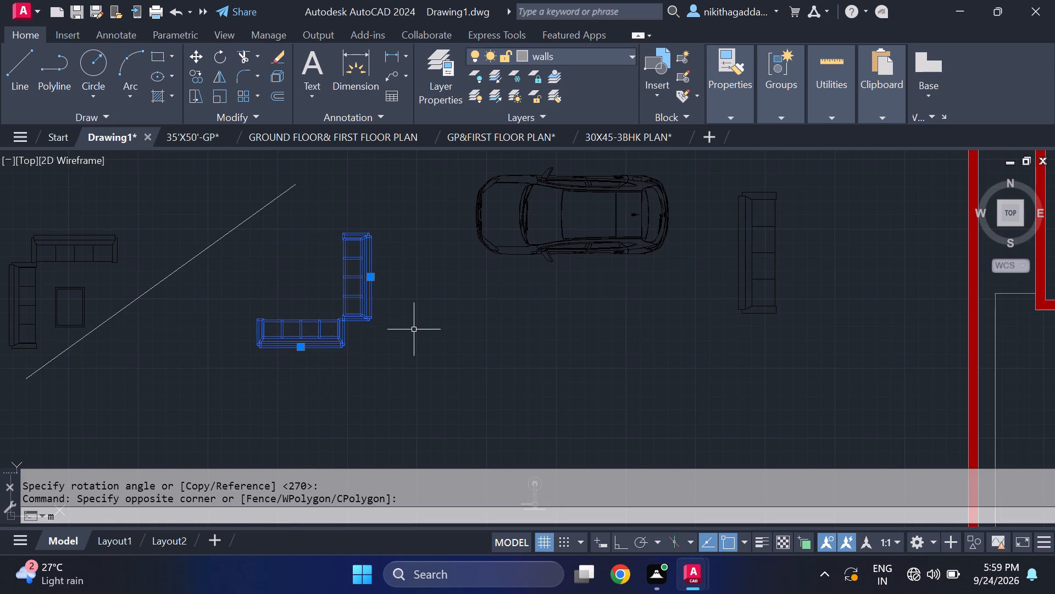
key("Return")
left_click(373, 235)
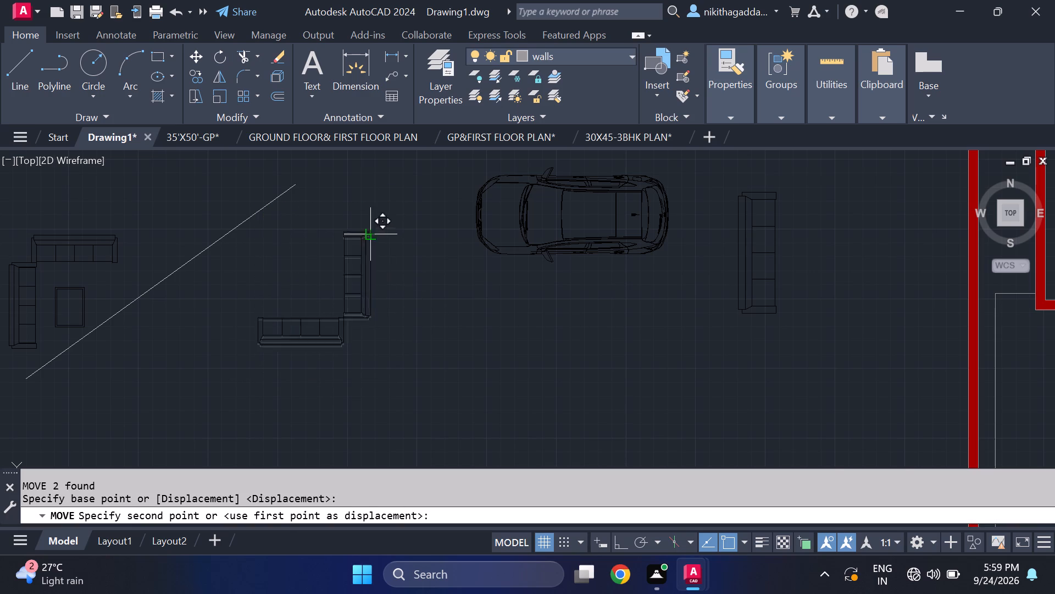
scroll(671, 235, "down", 4)
middle_click_drag(694, 243, 420, 298)
scroll(506, 322, "up", 4)
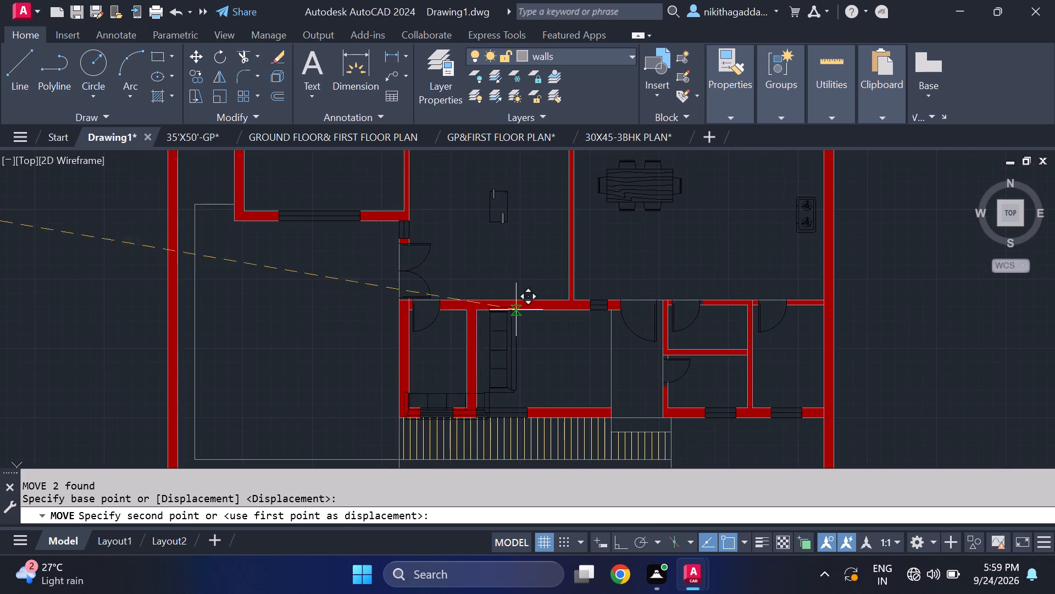
middle_click_drag(562, 171, 558, 232)
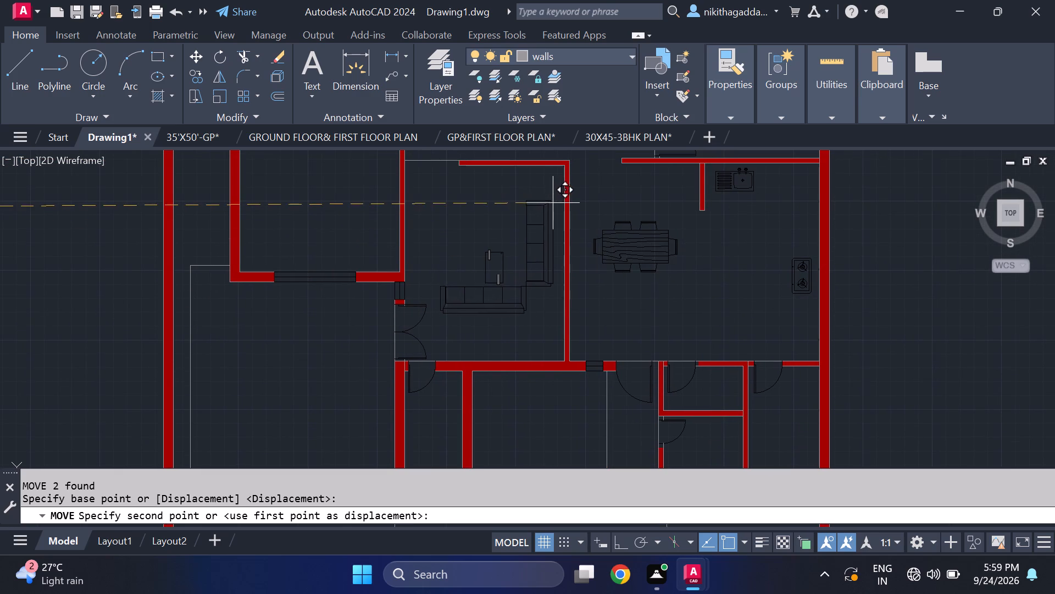
left_click(558, 246)
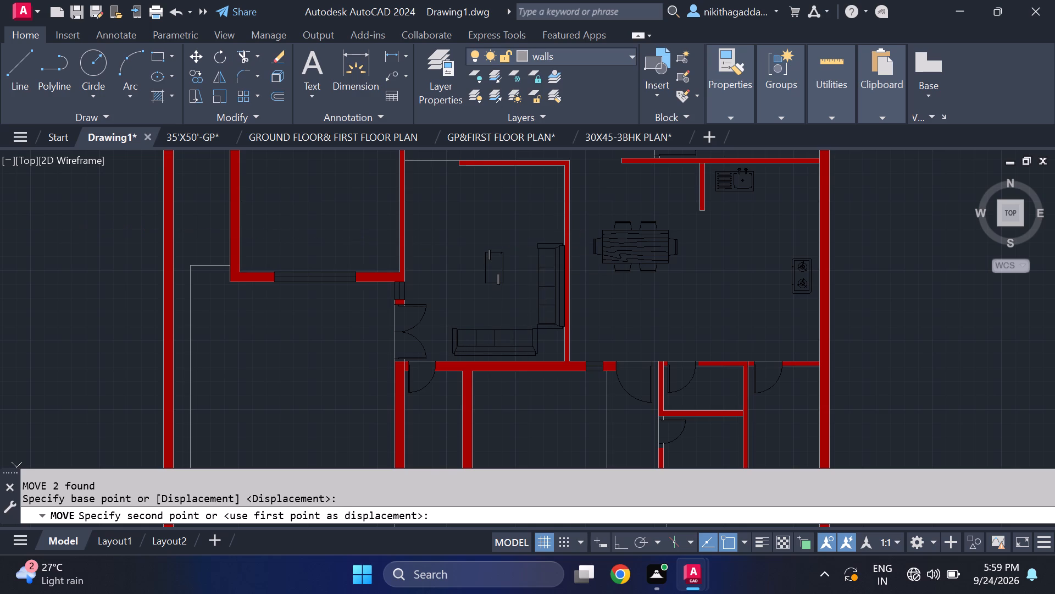
Erase the east-west sofa of the L-shaped pair in the room west of the dining area.
scroll(282, 227, "down", 2)
scroll(403, 274, "up", 3)
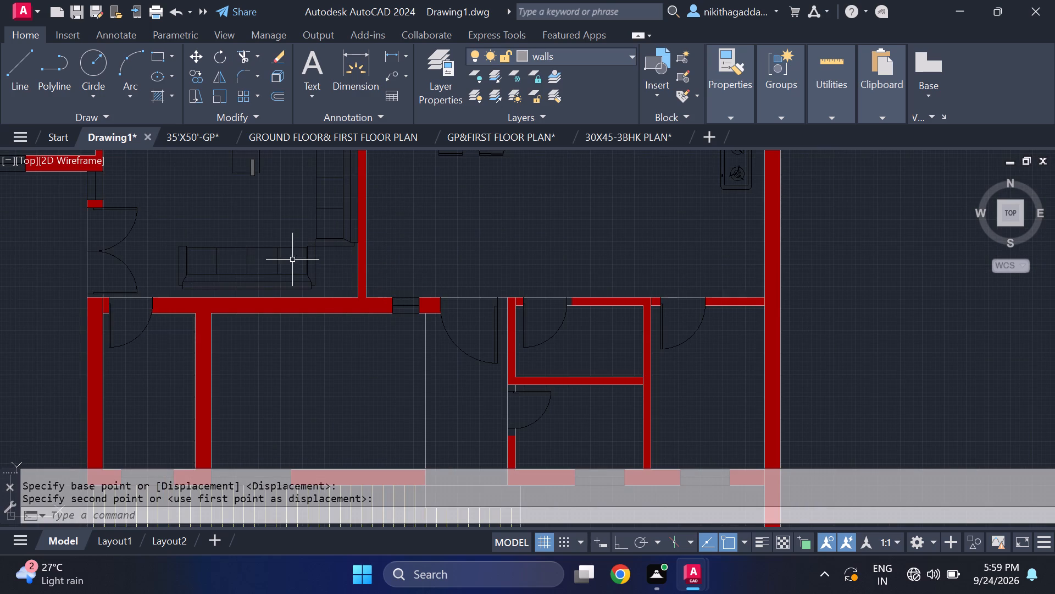
left_click(271, 244)
left_click(226, 271)
key("Delete")
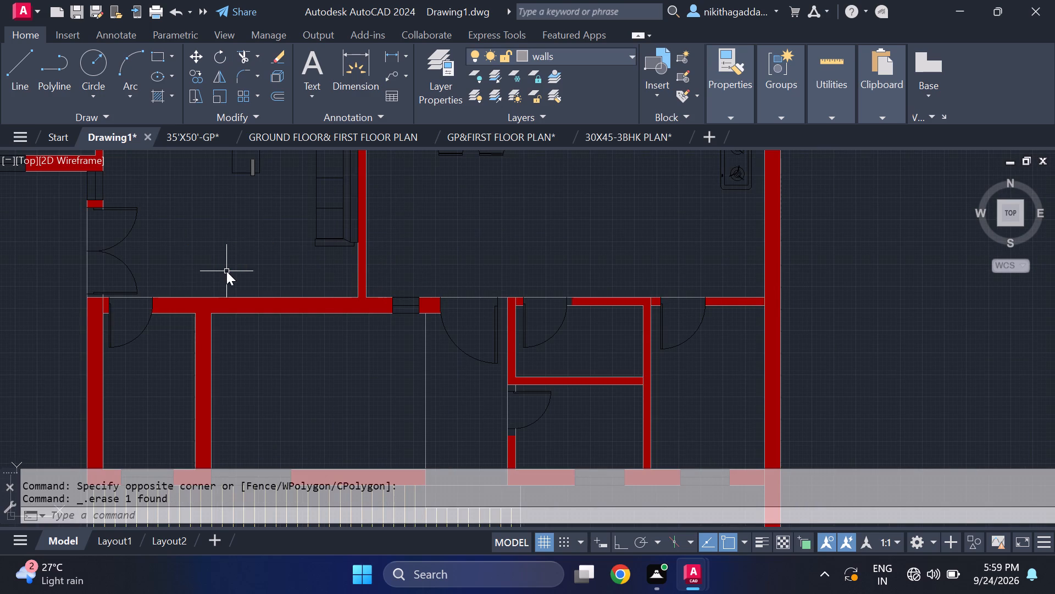
Copy the remaining sofa by its northwest corner to the room's north wall, so the two line up along the east wall.
scroll(214, 300, "down", 4)
middle_click_drag(90, 332, 126, 364)
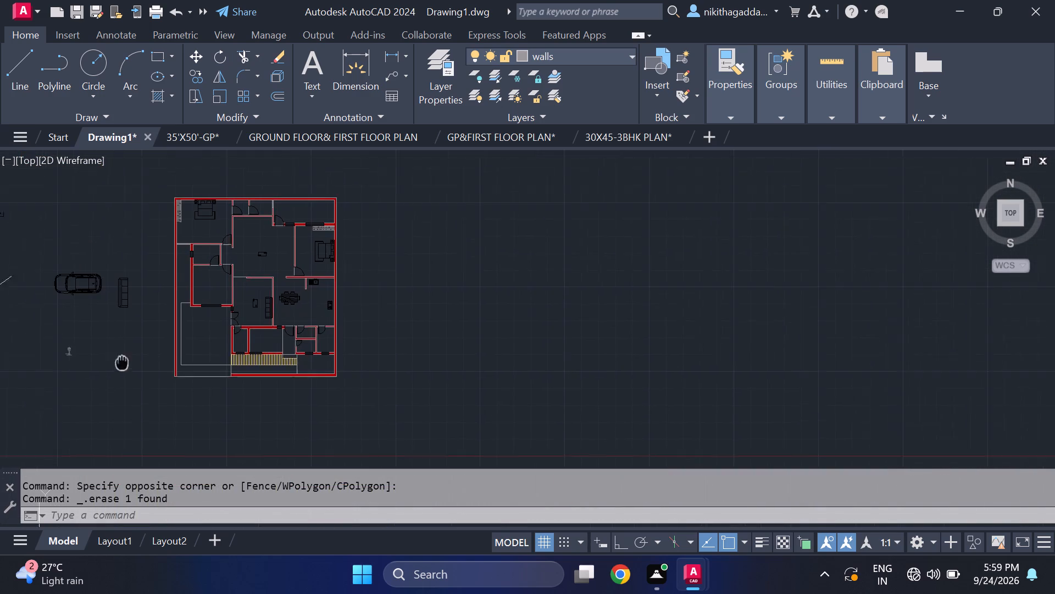
middle_click_drag(126, 364, 142, 371)
scroll(279, 319, "up", 3)
scroll(337, 293, "up", 3)
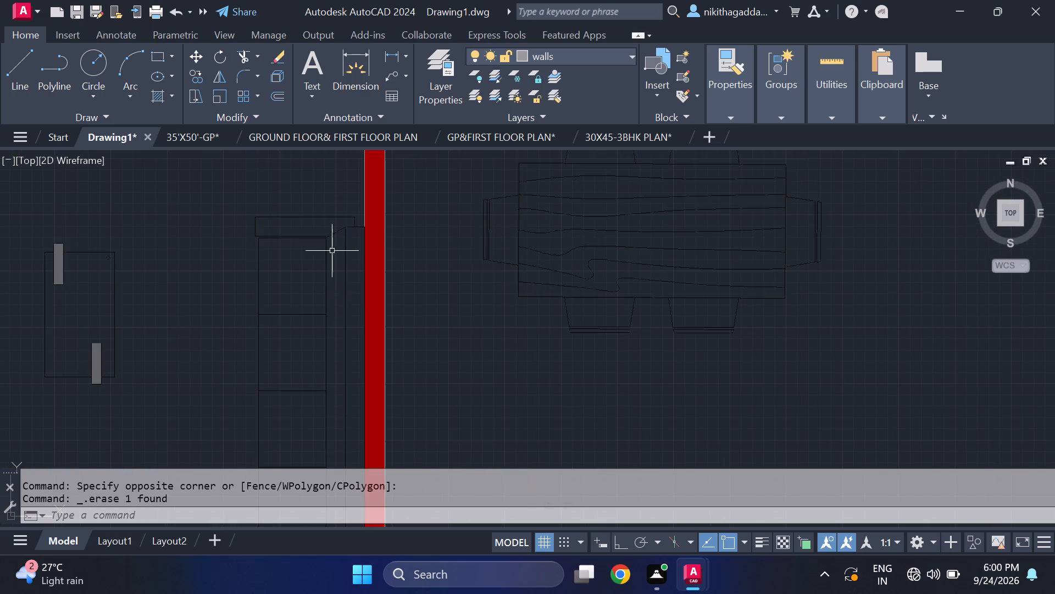
left_click_drag(327, 211, 323, 224)
left_click(242, 329)
type("co")
key("Return")
middle_click_drag(257, 295, 293, 431)
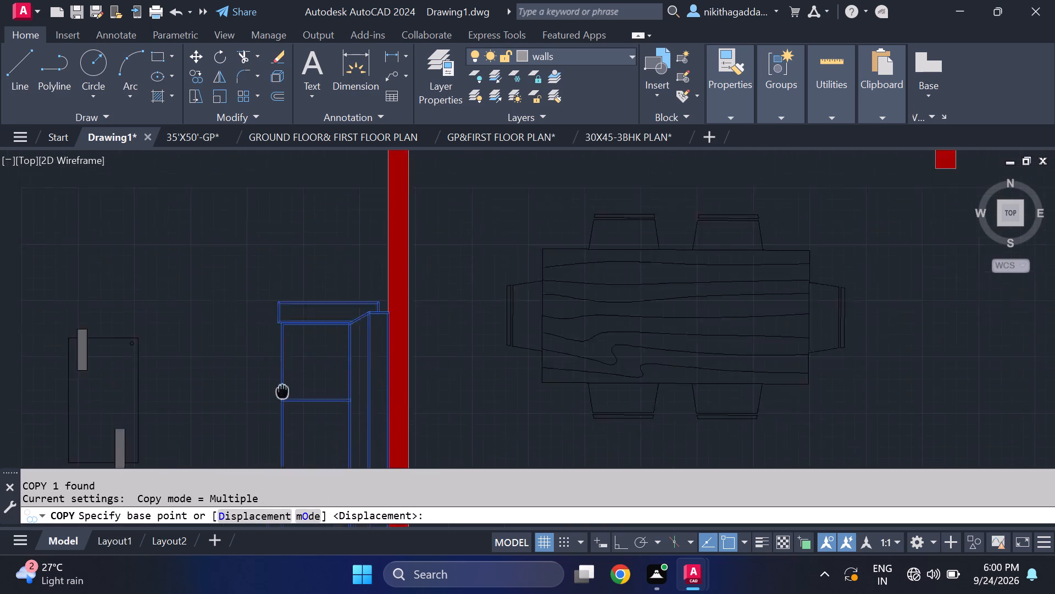
middle_click_drag(293, 431, 327, 551)
scroll(325, 397, "down", 2)
middle_click_drag(336, 421, 326, 369)
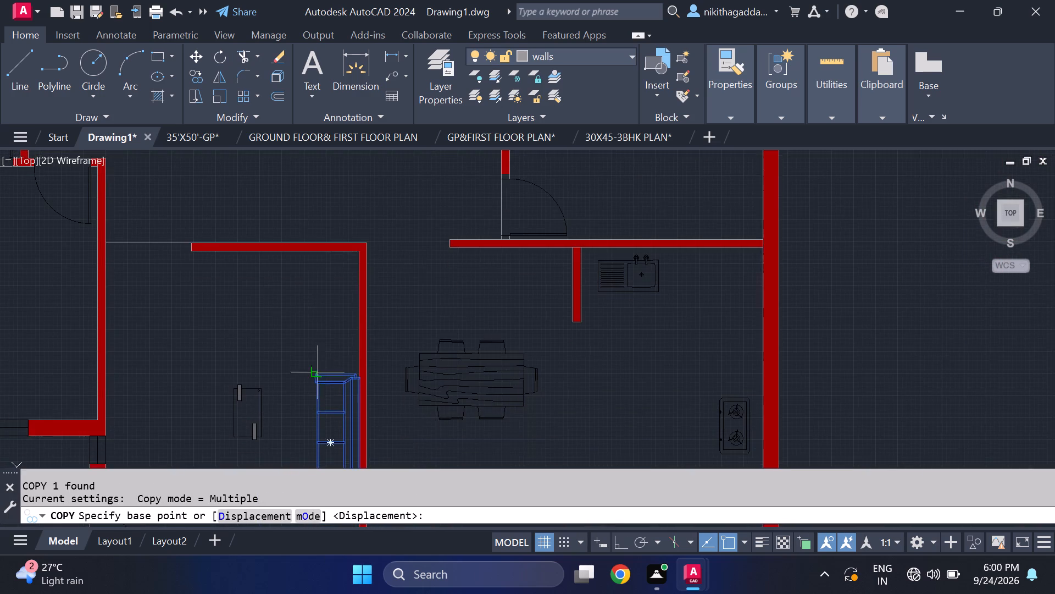
scroll(320, 376, "up", 2)
left_click_drag(312, 370, 312, 370)
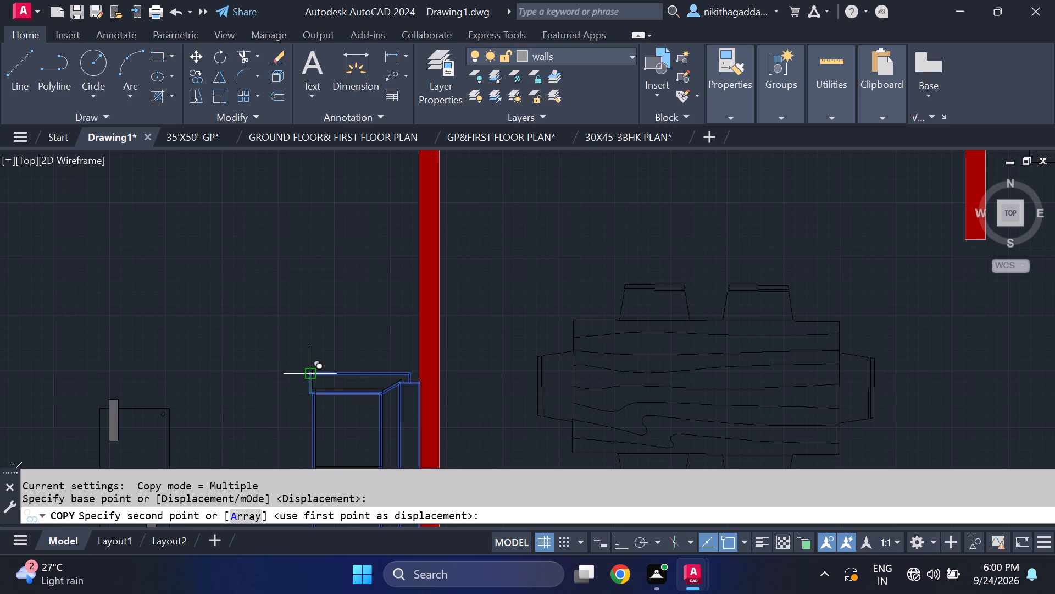
left_click_drag(312, 370, 312, 359)
middle_click_drag(285, 169, 301, 333)
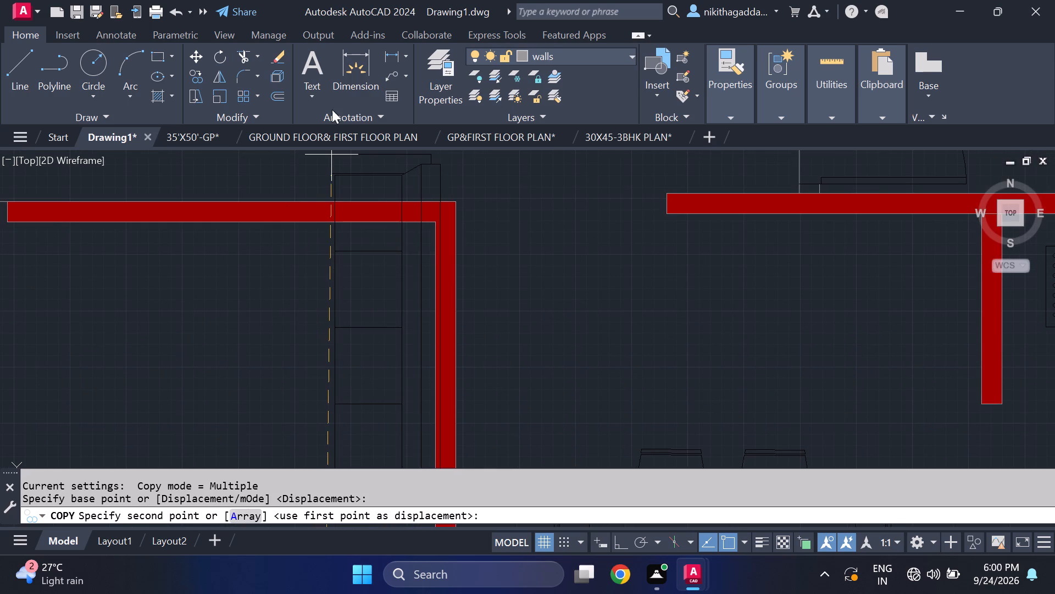
scroll(329, 131, "down", 4)
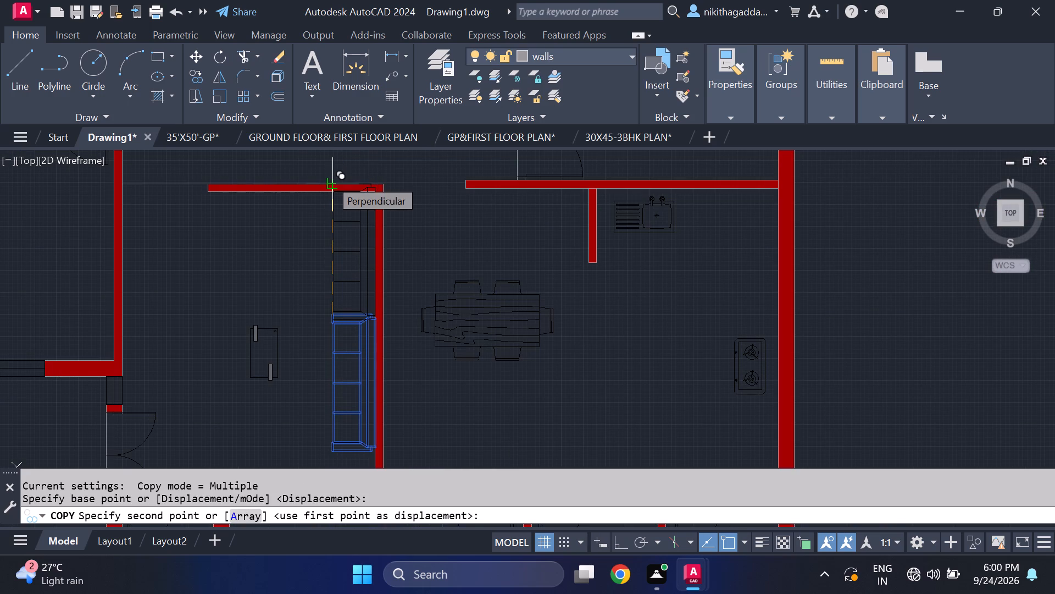
left_click(330, 179)
key("Escape")
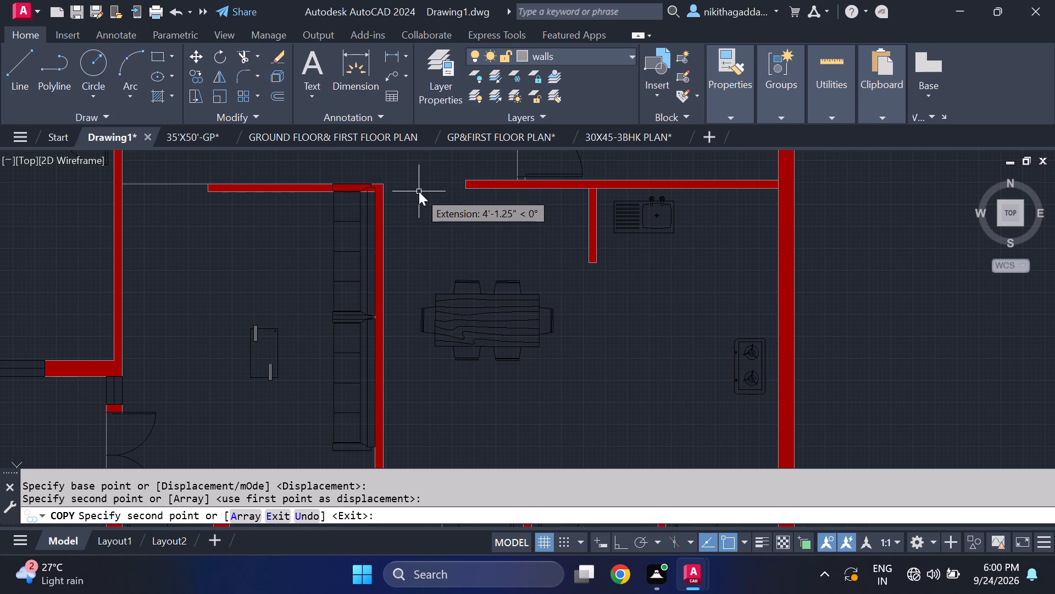
Move both aligned sofas together slightly southwest, clear of the room's north and east walls.
scroll(401, 209, "down", 3)
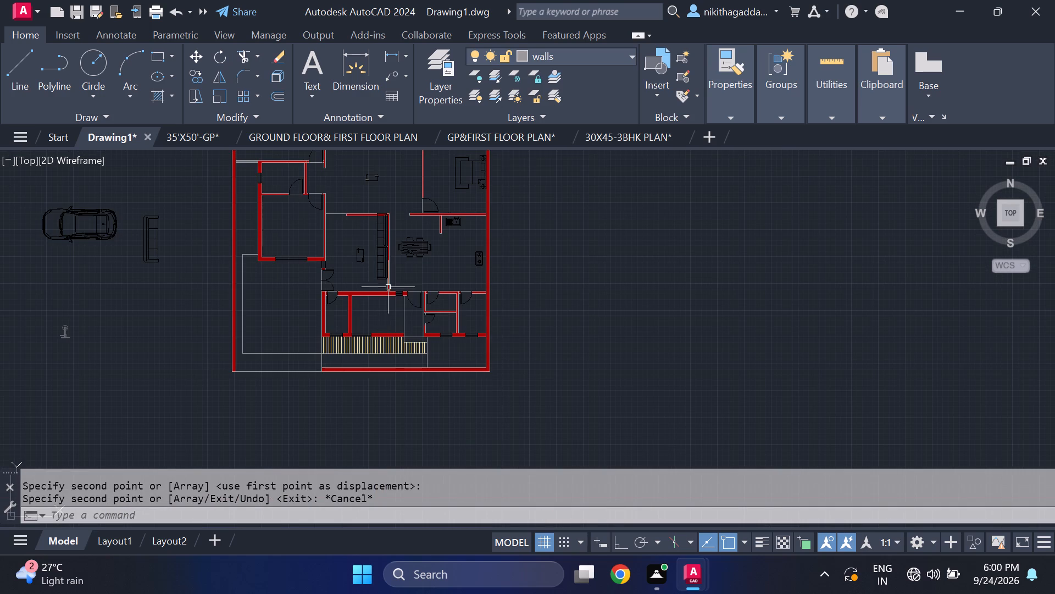
scroll(382, 207, "up", 3)
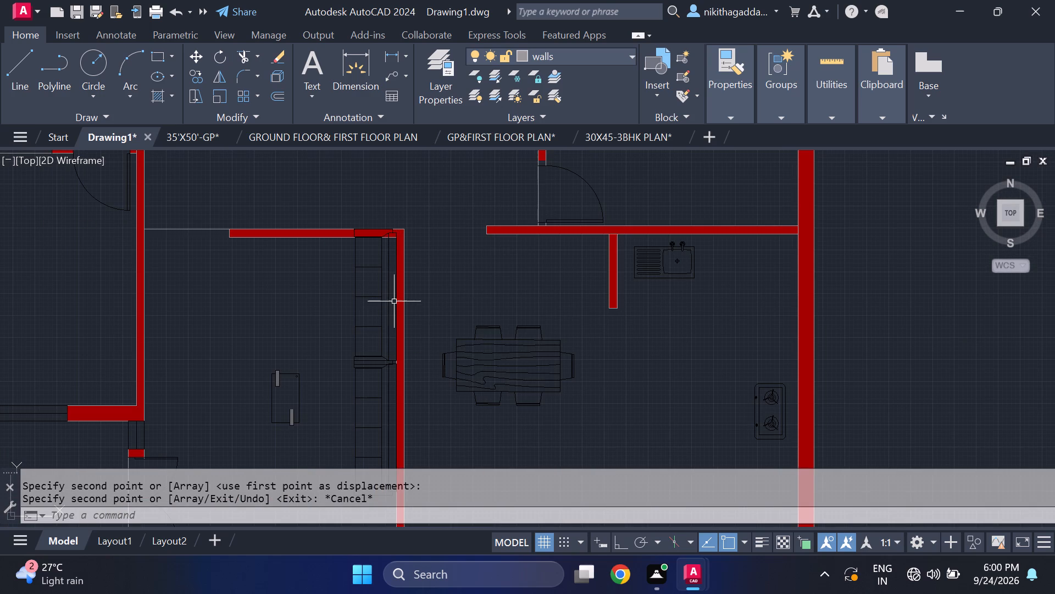
left_click(393, 301)
left_click(356, 309)
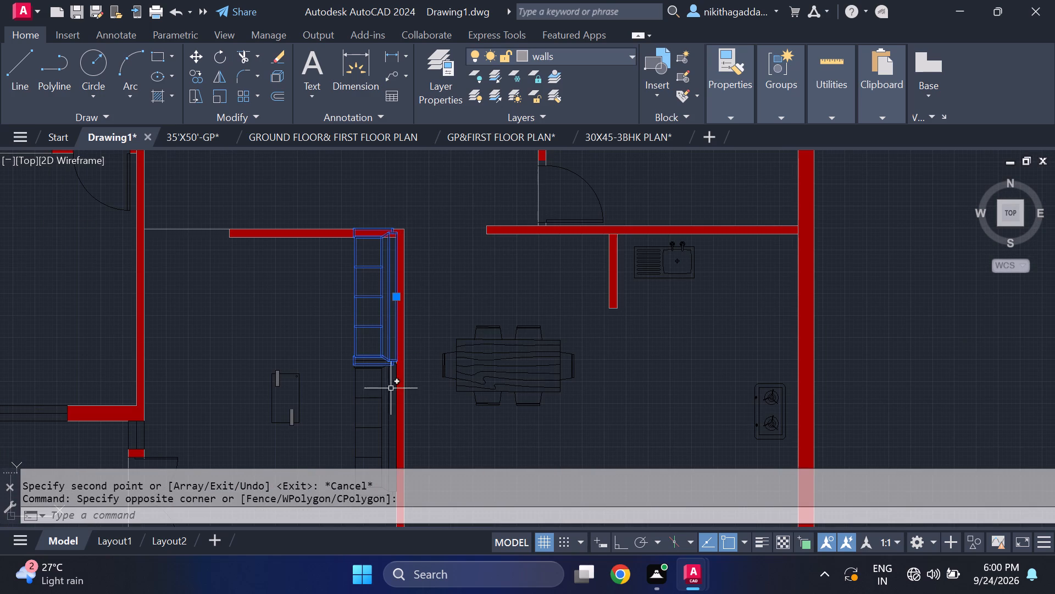
left_click(383, 380)
scroll(378, 382, "down", 3)
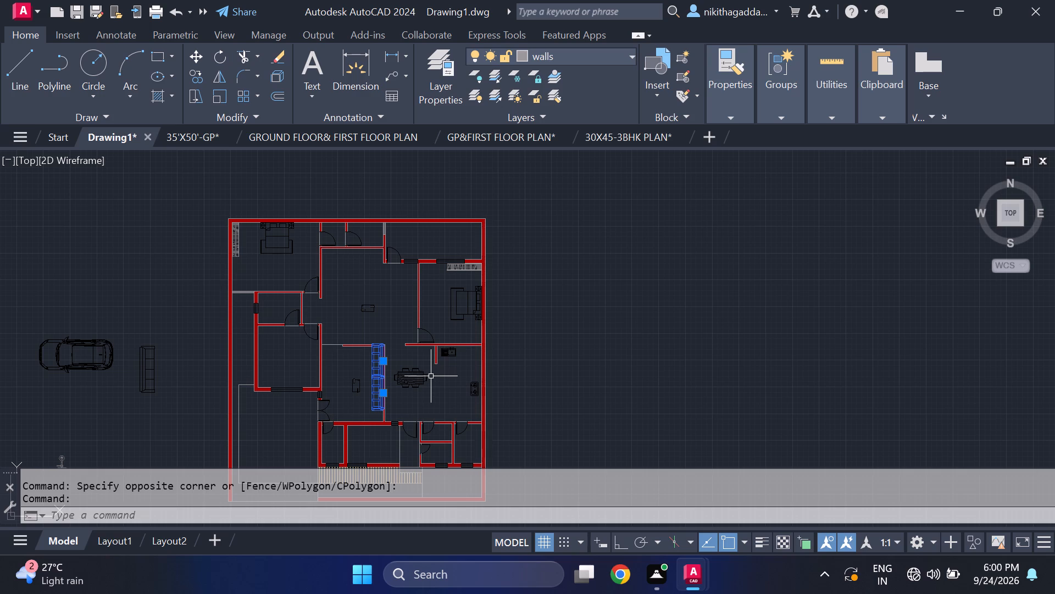
key("m")
key("Return")
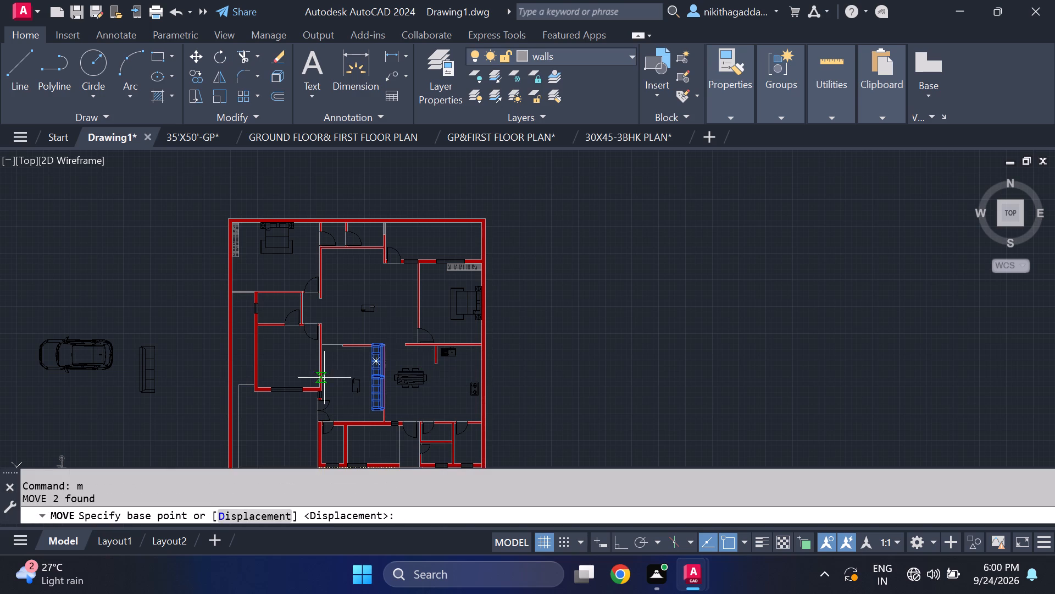
scroll(325, 394, "up", 2)
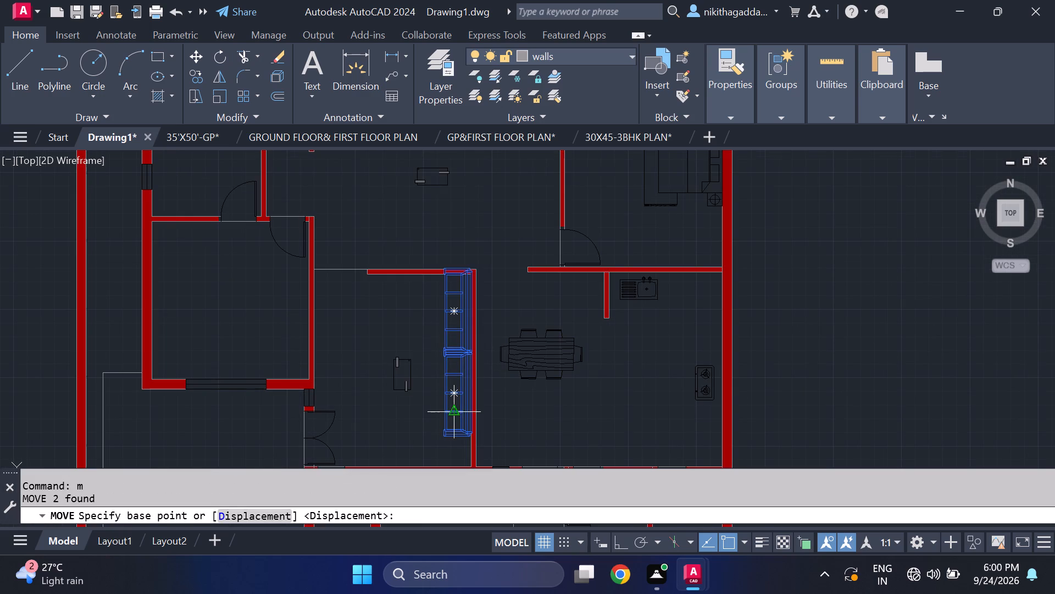
left_click(451, 375)
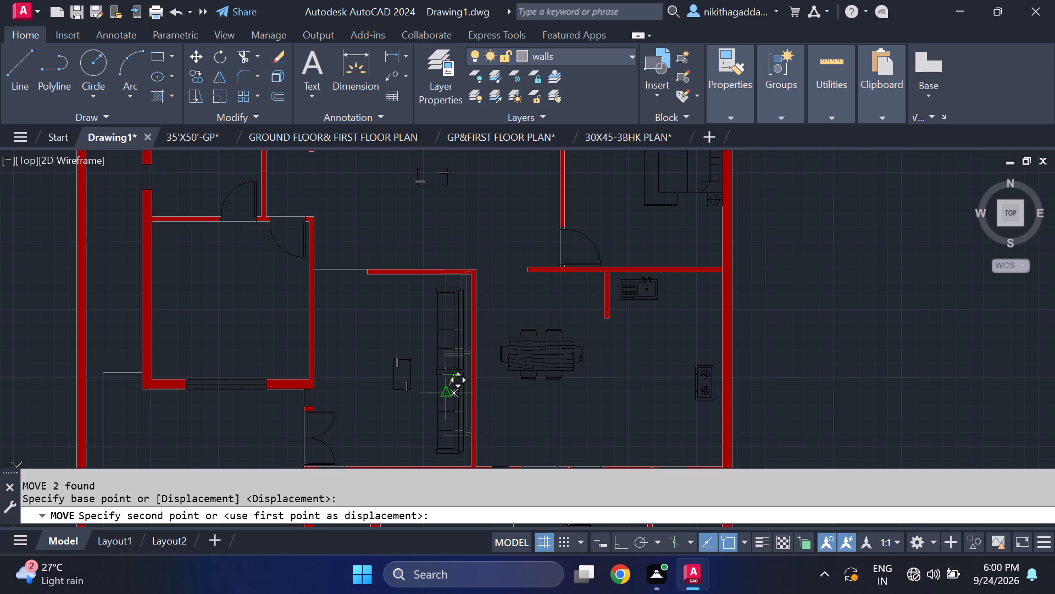
left_click(443, 394)
Move the eastern armchair of the pair outside the plan by its northeast corner to just west of the sofas' south end.
scroll(473, 399, "down", 2)
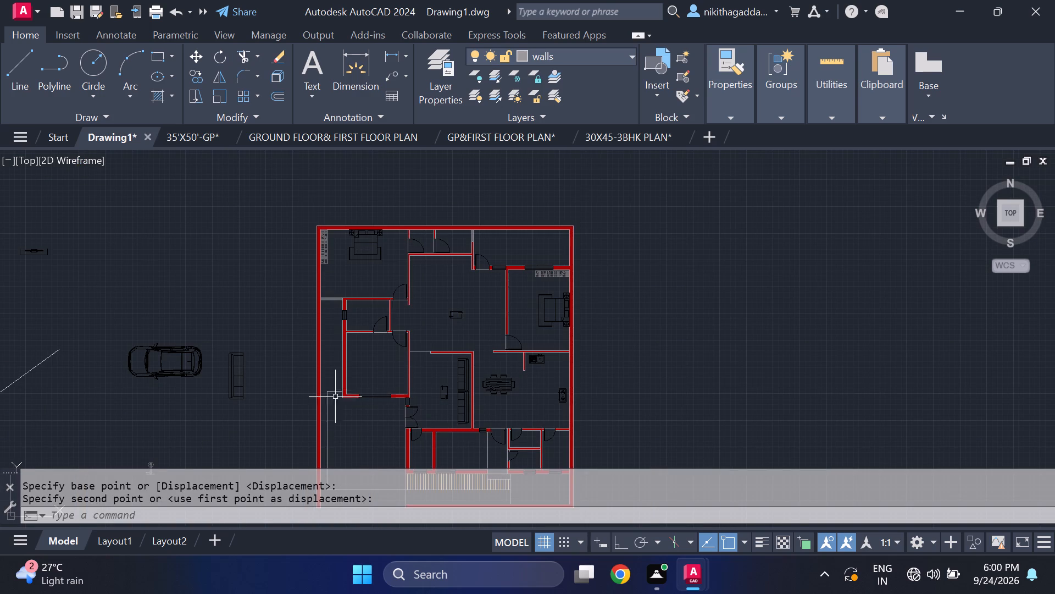
middle_click_drag(252, 335, 477, 214)
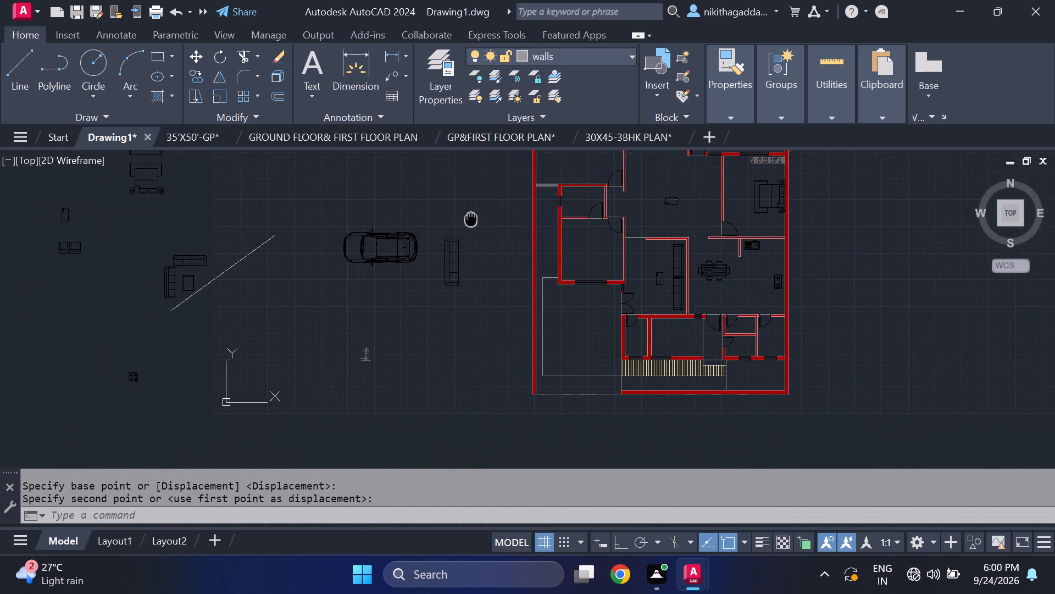
middle_click_drag(477, 214, 530, 253)
scroll(129, 287, "up", 4)
left_click_drag(253, 223, 248, 226)
left_click(196, 299)
key("m")
key("Return")
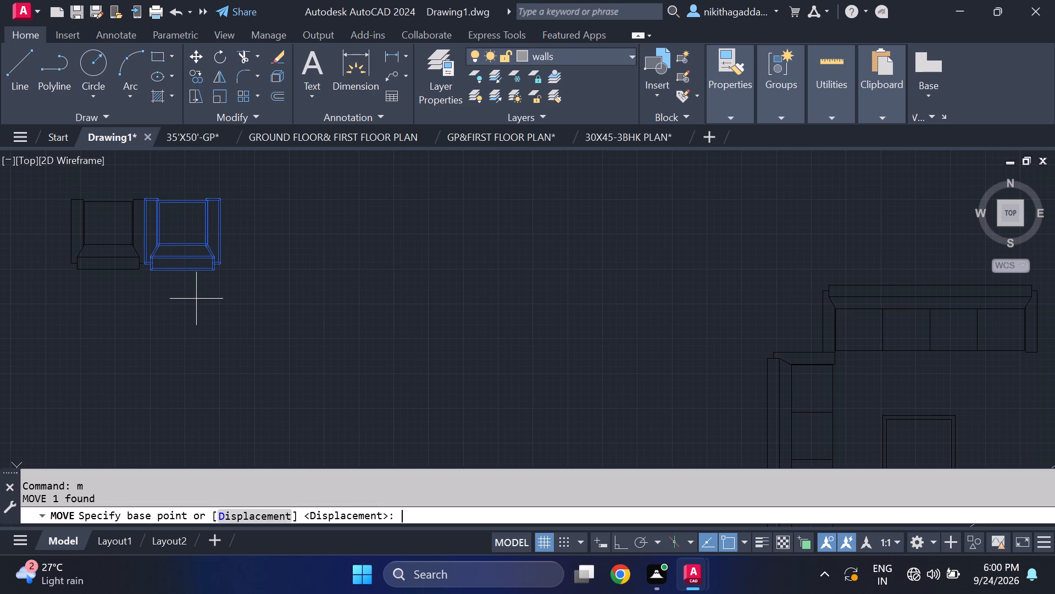
left_click(220, 199)
scroll(532, 284, "down", 4)
middle_click_drag(600, 312, 25, 286)
scroll(517, 306, "up", 4)
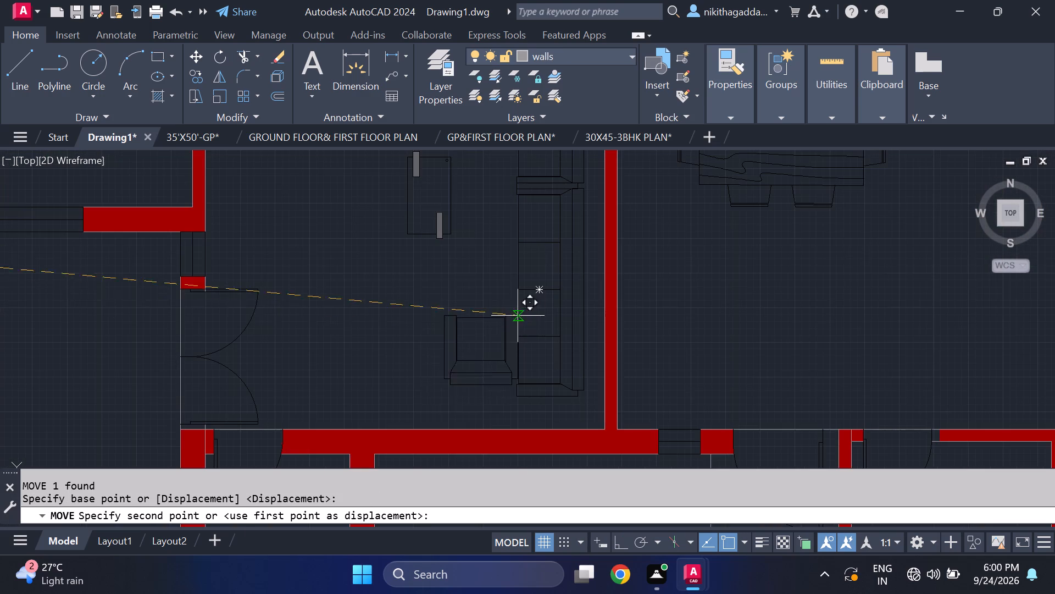
left_click(504, 340)
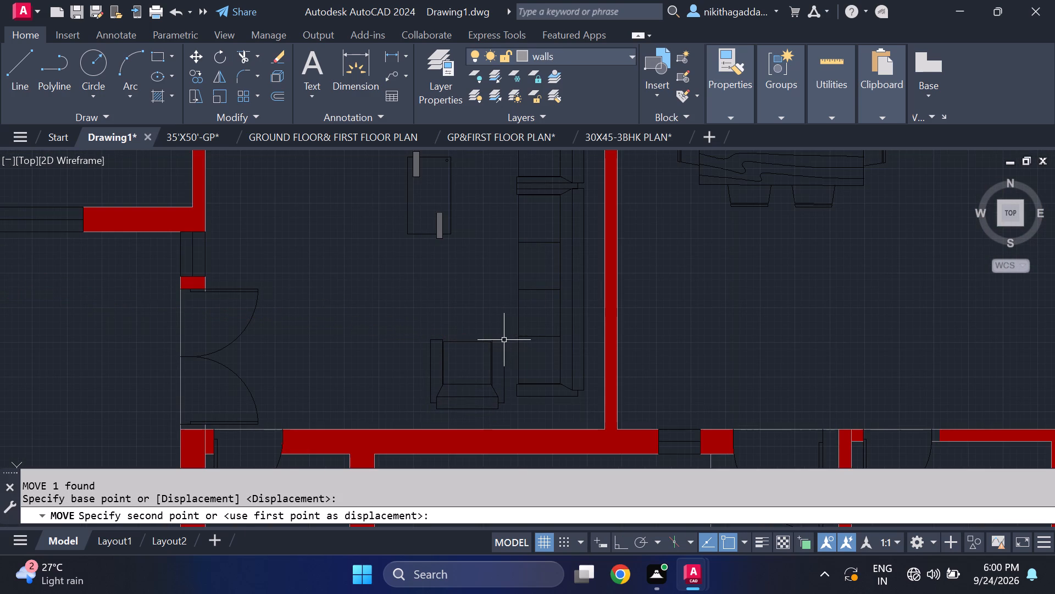
Move the L-shaped sofa pair beside the diagonal line outside the plan, by its northeast corner, into the central hall's northwest corner.
scroll(600, 315, "down", 3)
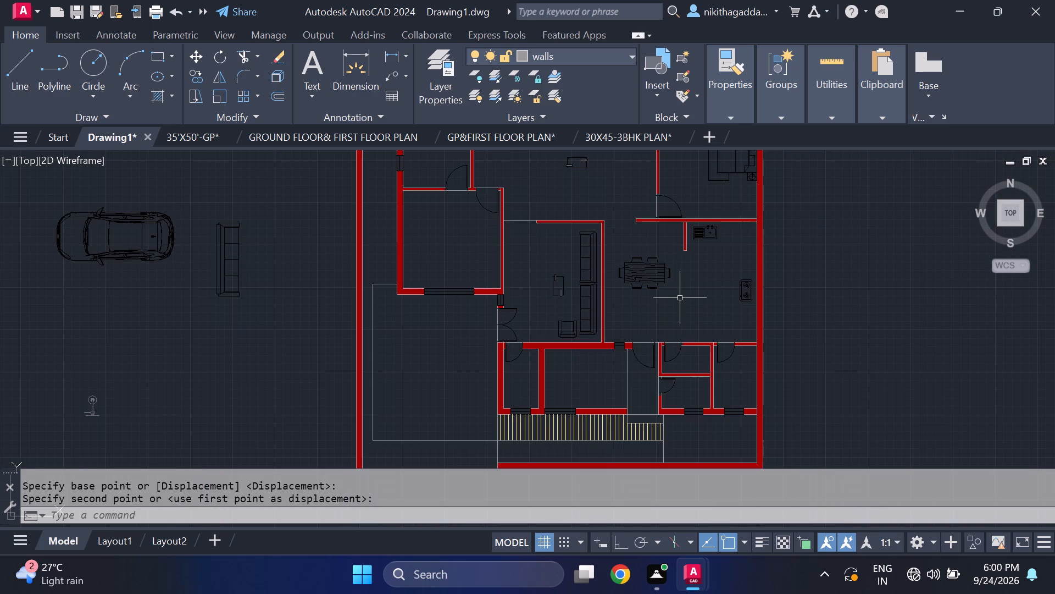
middle_click_drag(680, 298, 748, 375)
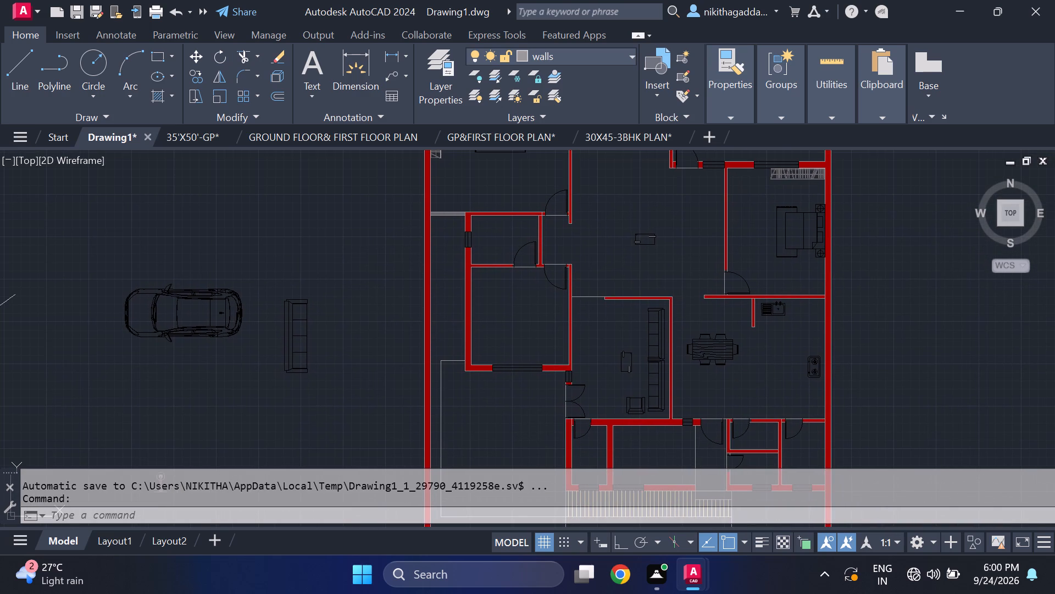
middle_click_drag(748, 375, 886, 300)
scroll(231, 318, "down", 2)
scroll(117, 303, "up", 2)
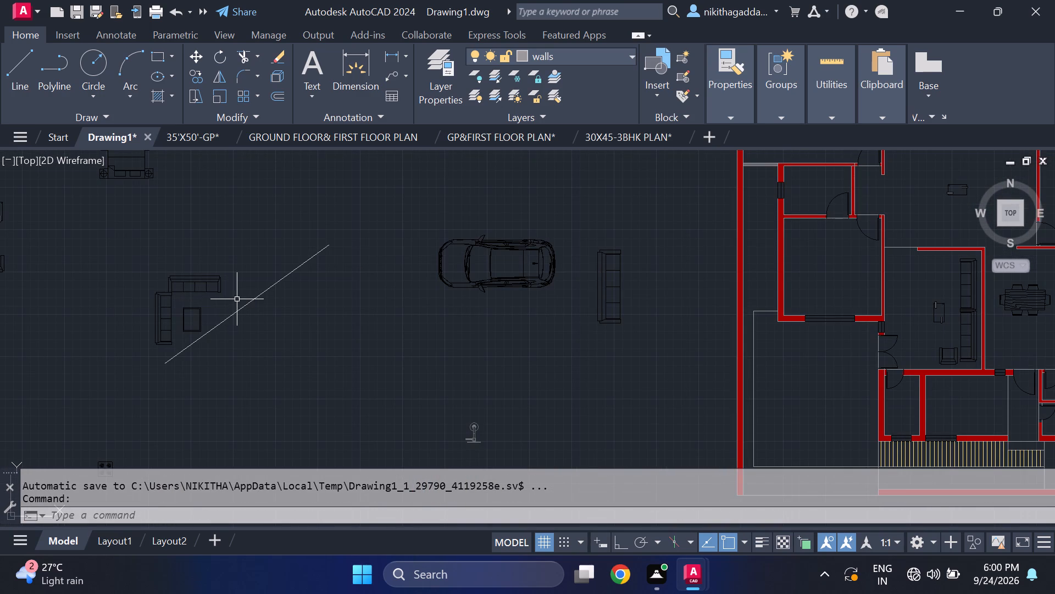
scroll(237, 299, "up", 1)
scroll(115, 278, "up", 3)
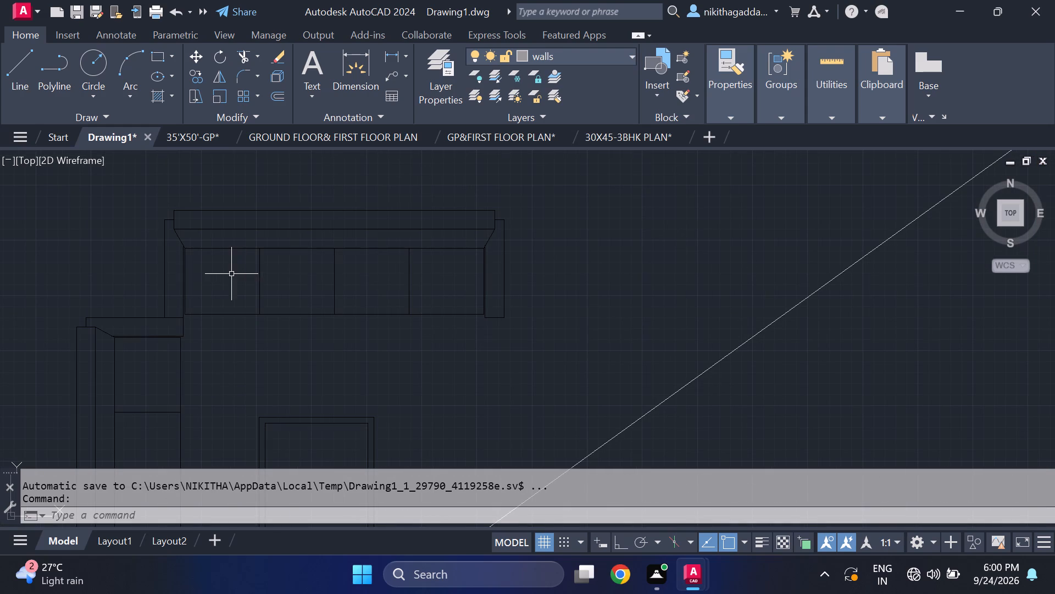
scroll(449, 257, "down", 3)
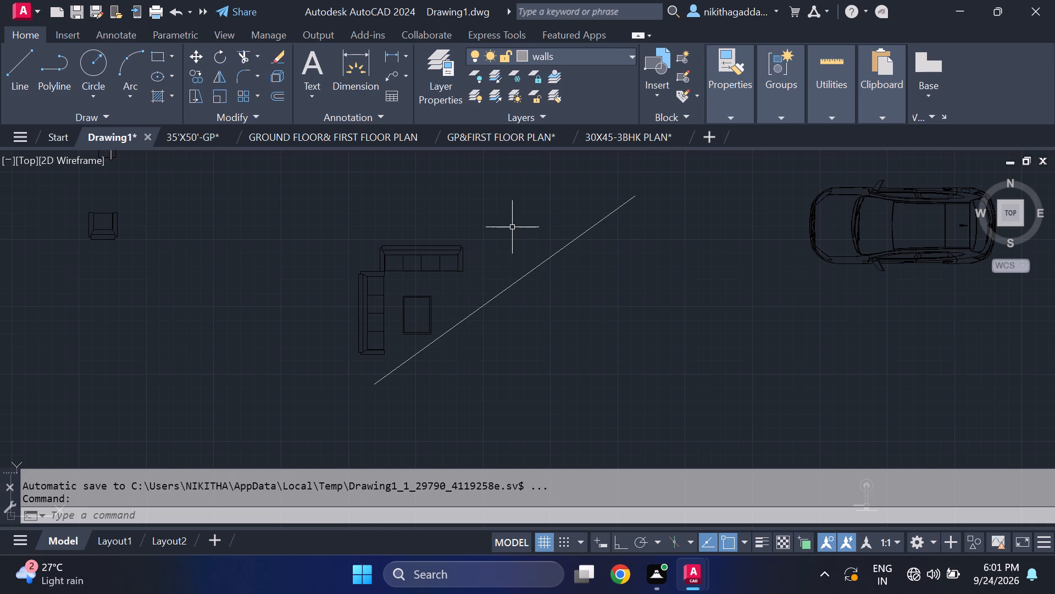
left_click_drag(511, 227, 485, 234)
left_click(363, 280)
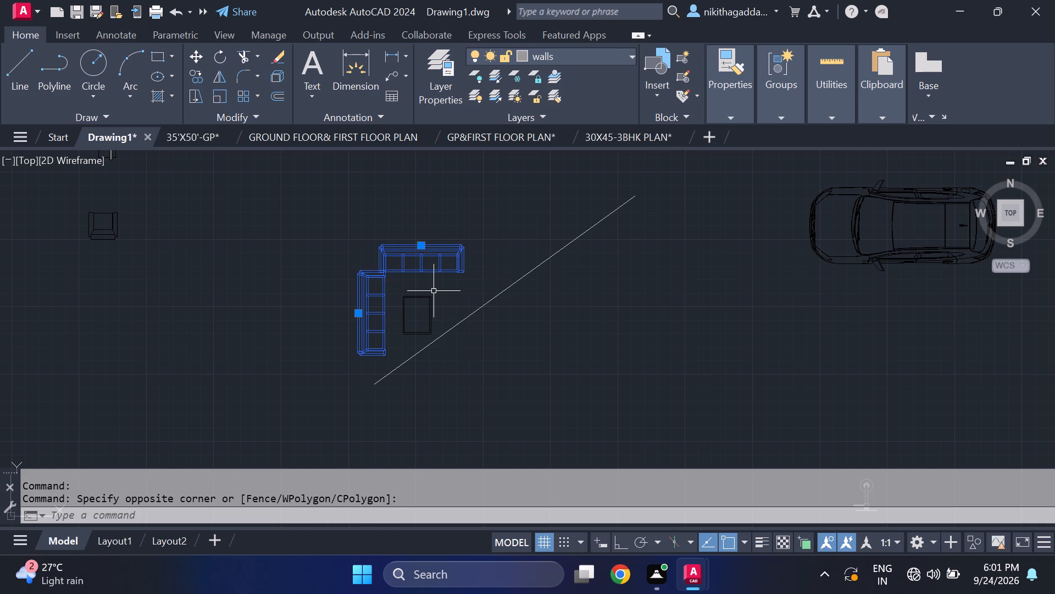
key("m")
key("Return")
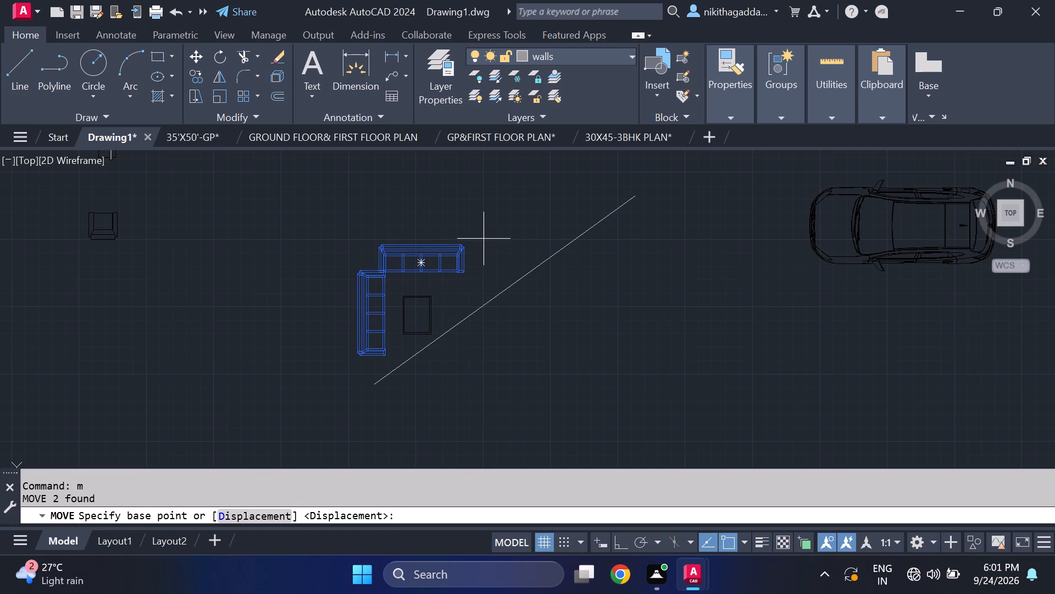
left_click(463, 247)
scroll(637, 211, "down", 3)
middle_click_drag(520, 302, 372, 389)
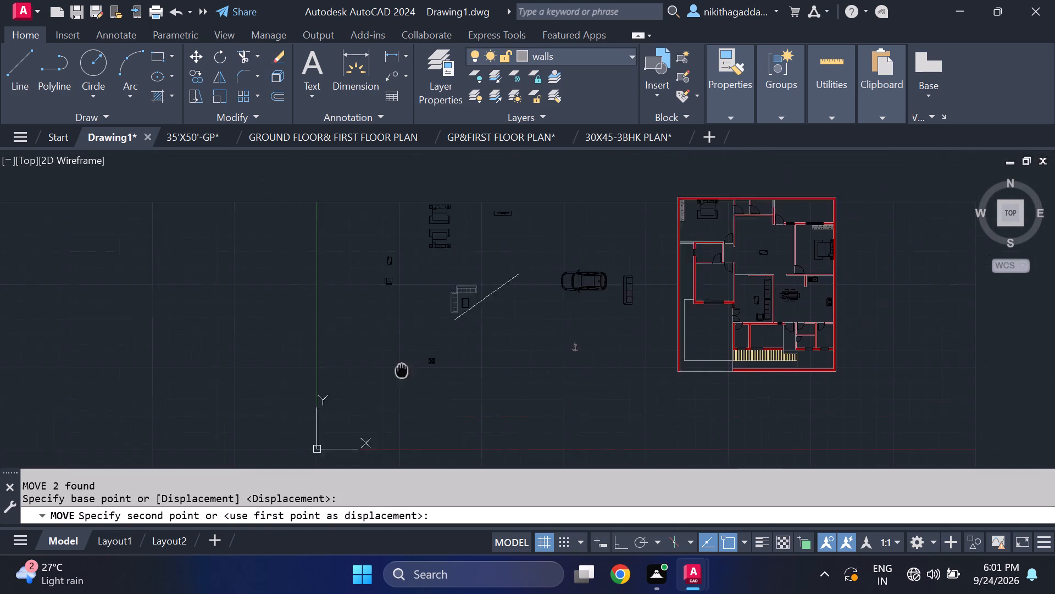
middle_click_drag(372, 389, 202, 458)
scroll(531, 332, "up", 3)
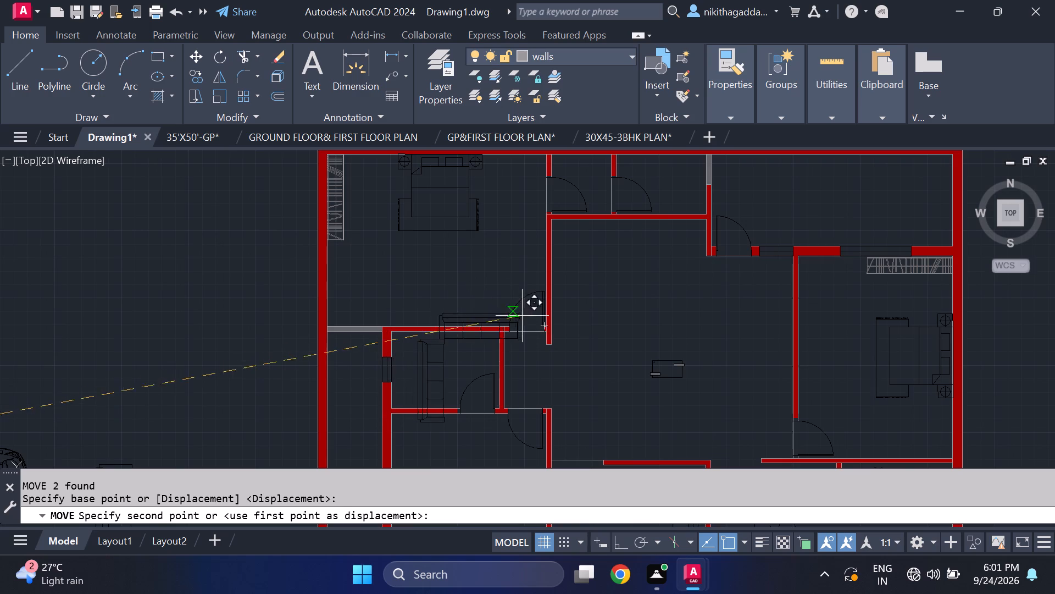
scroll(605, 309, "up", 2)
scroll(731, 172, "down", 2)
middle_click_drag(731, 172, 725, 194)
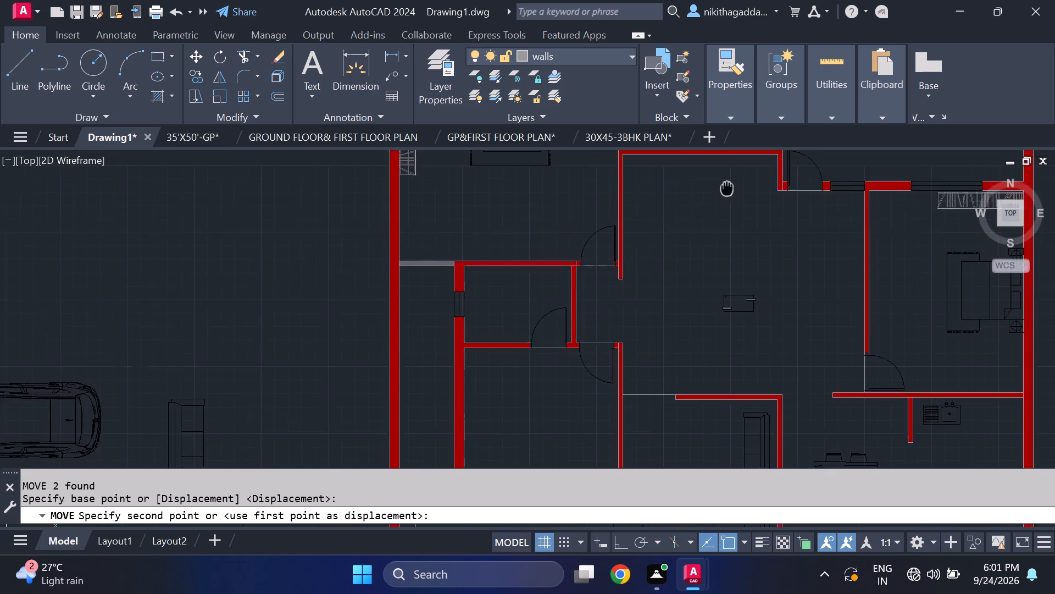
middle_click_drag(725, 194, 656, 292)
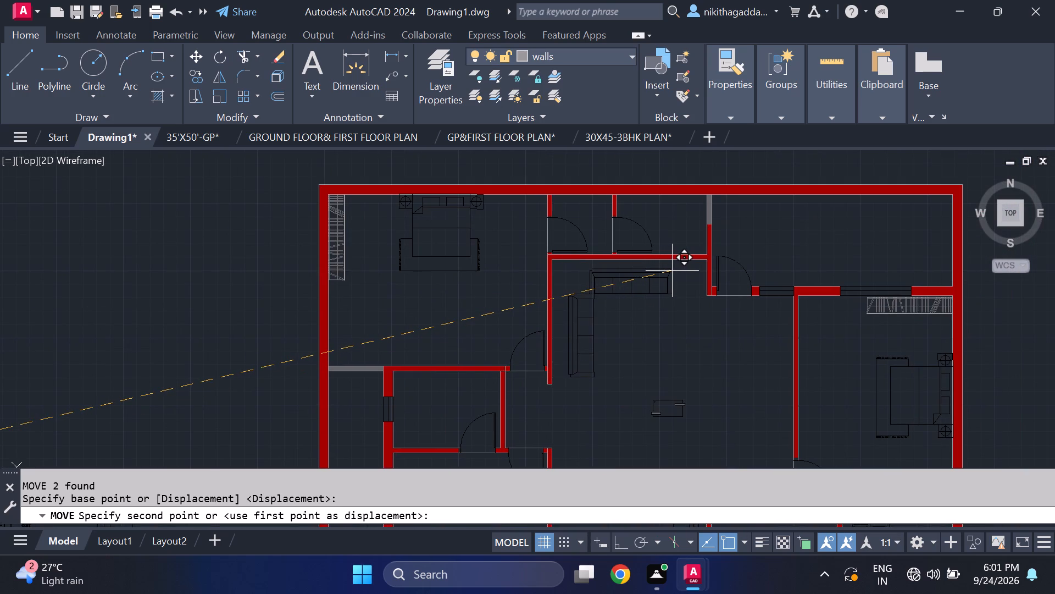
scroll(672, 271, "up", 1)
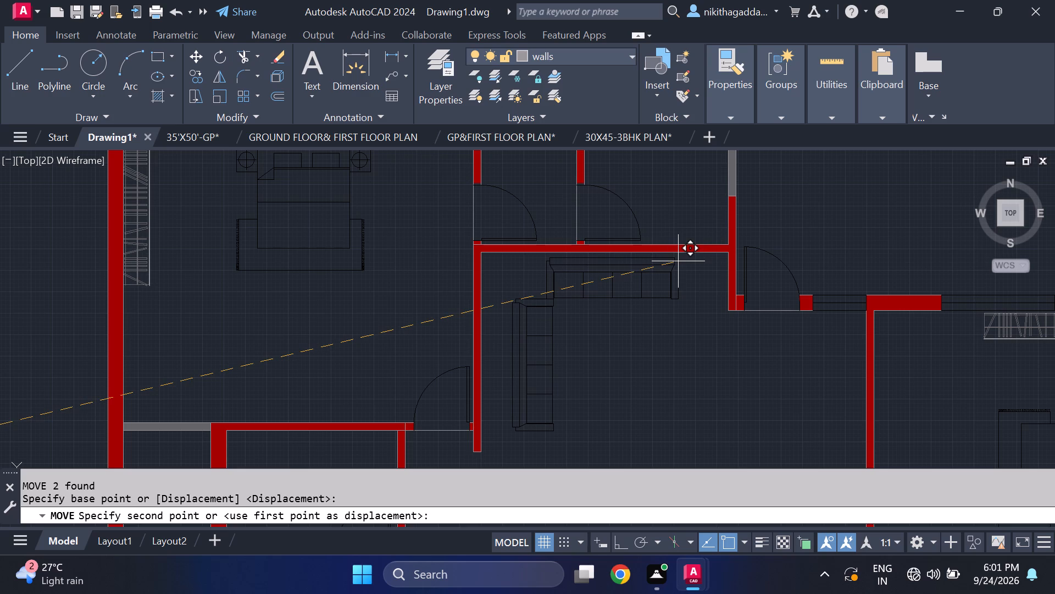
left_click(678, 261)
Copy the coffee table in the central hall by its northeast corner into the angle of the L-shaped sofas.
scroll(526, 298, "down", 3)
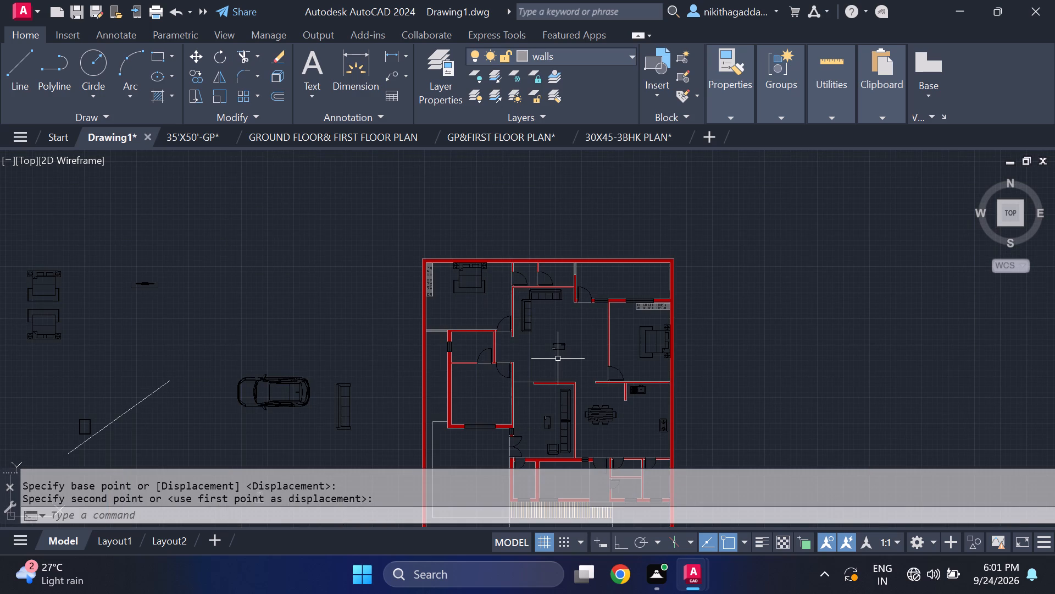
scroll(558, 359, "up", 2)
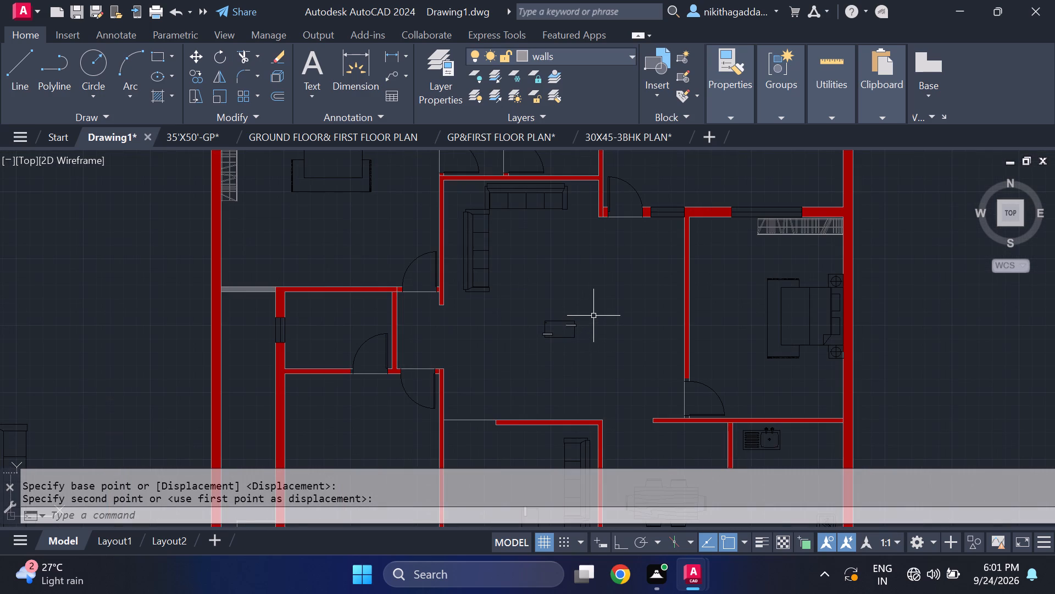
left_click(593, 315)
left_click(494, 370)
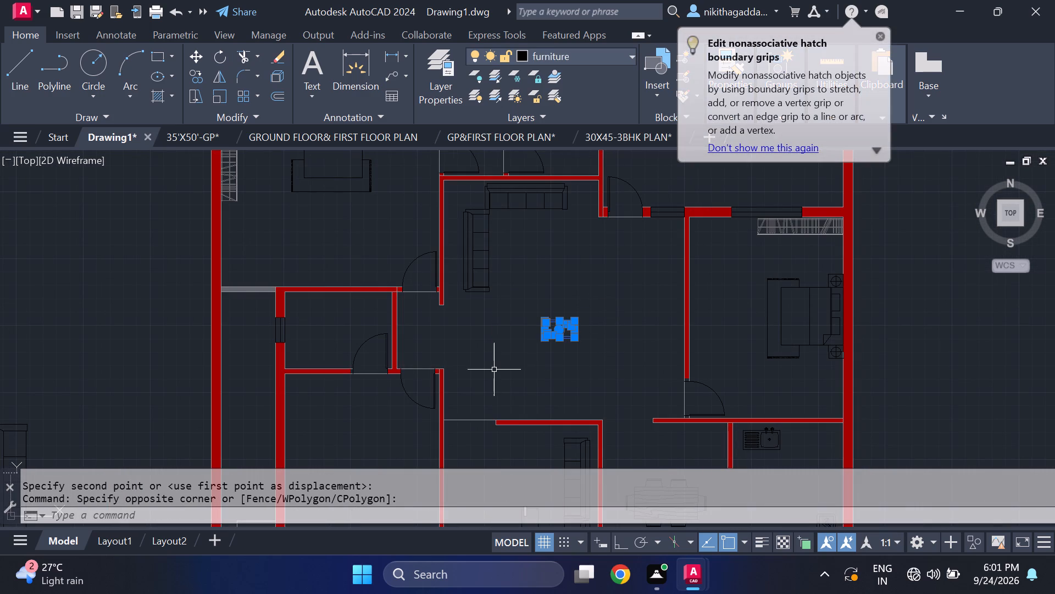
scroll(519, 343, "up", 2)
left_click_drag(714, 273, 691, 283)
left_click(500, 364)
scroll(525, 355, "down", 4)
type("co")
key("Return")
scroll(486, 378, "up", 2)
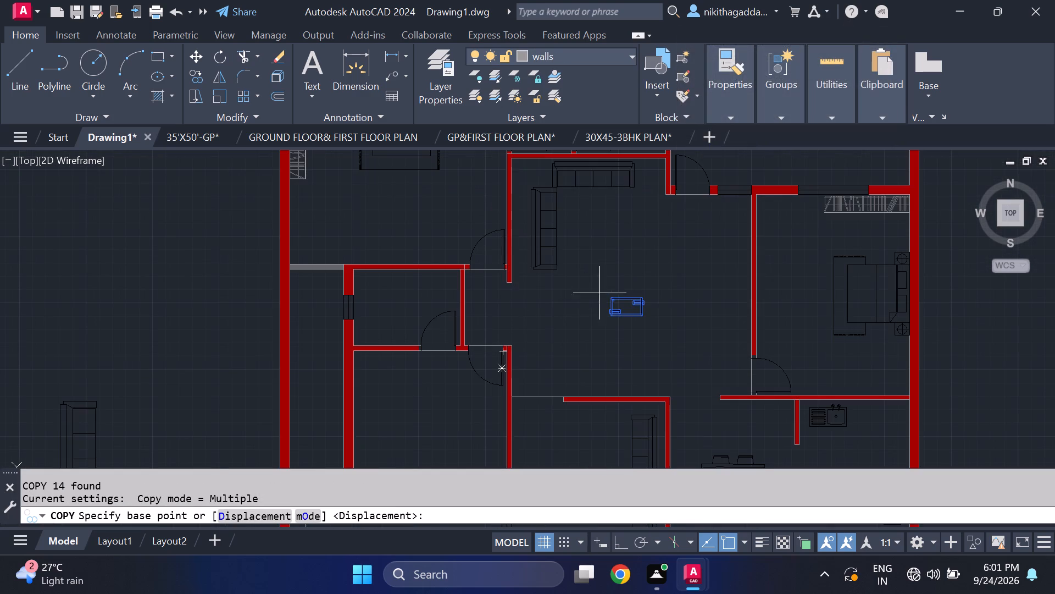
left_click(643, 300)
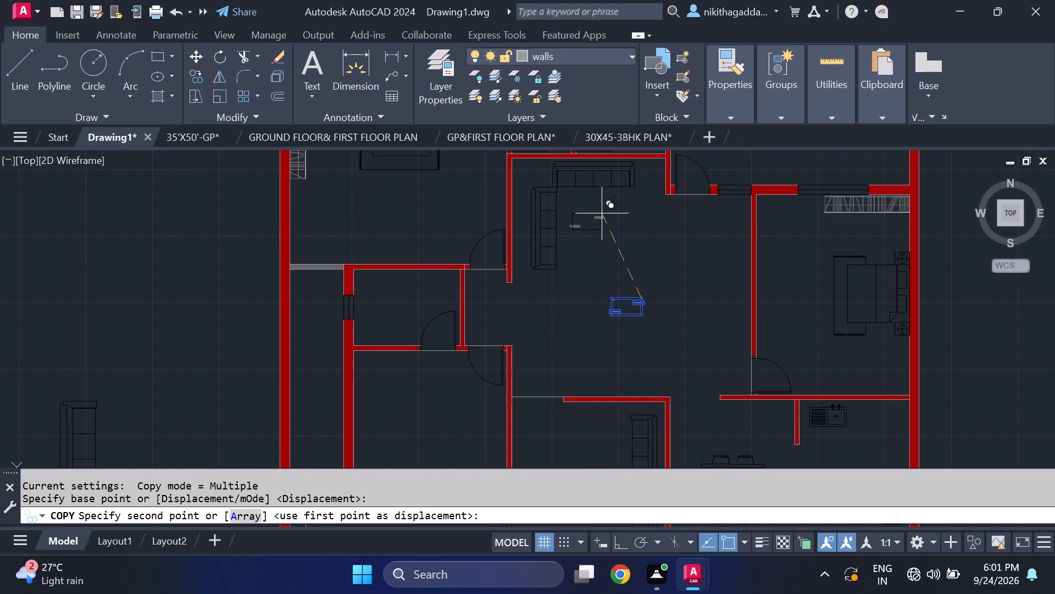
left_click(602, 213)
key("Escape")
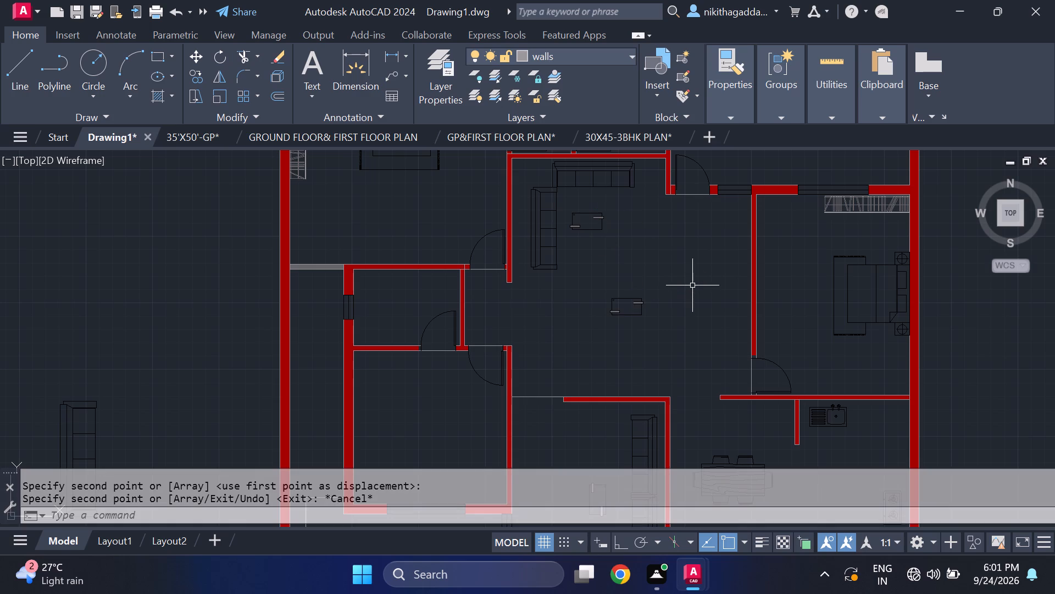
Rotate the copied coffee table beside the L-shaped sofas 90° about its centre so its long side runs north-south.
scroll(605, 199, "up", 2)
left_click(605, 200)
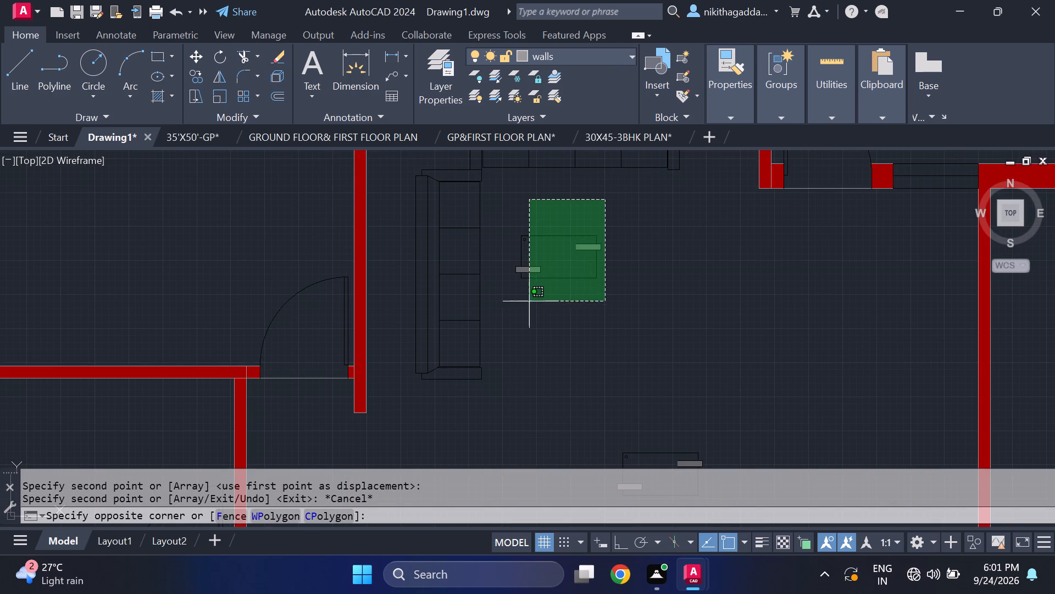
left_click(511, 315)
type("ro")
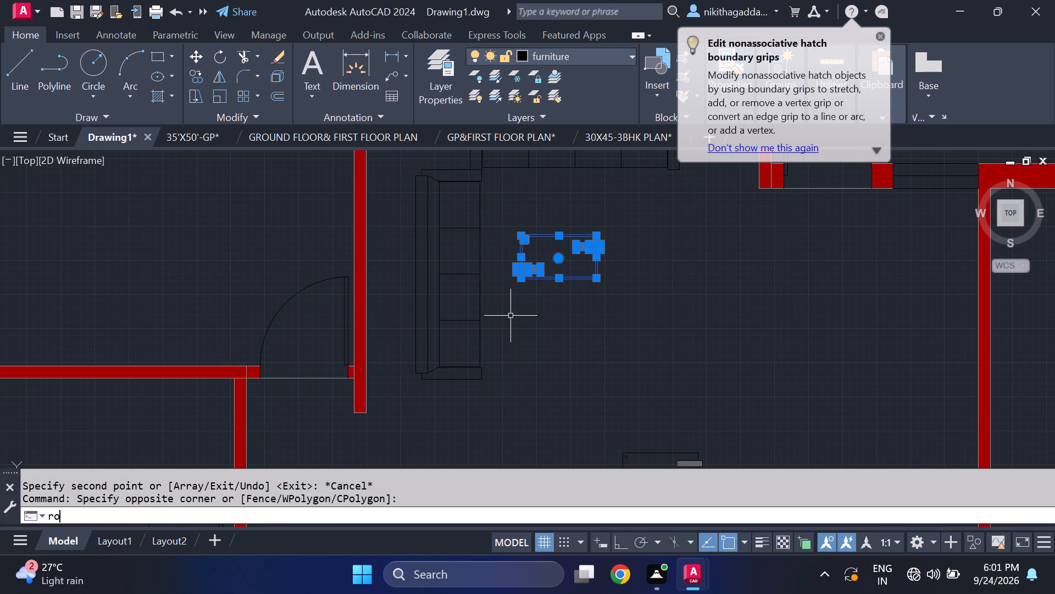
key("Return")
left_click(559, 258)
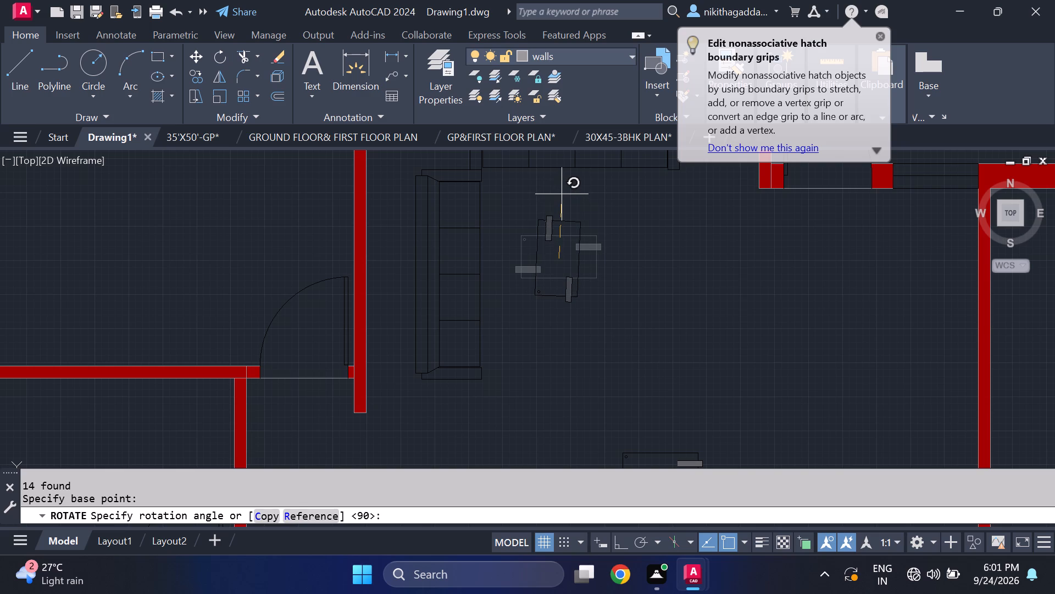
key("F8")
left_click(577, 186)
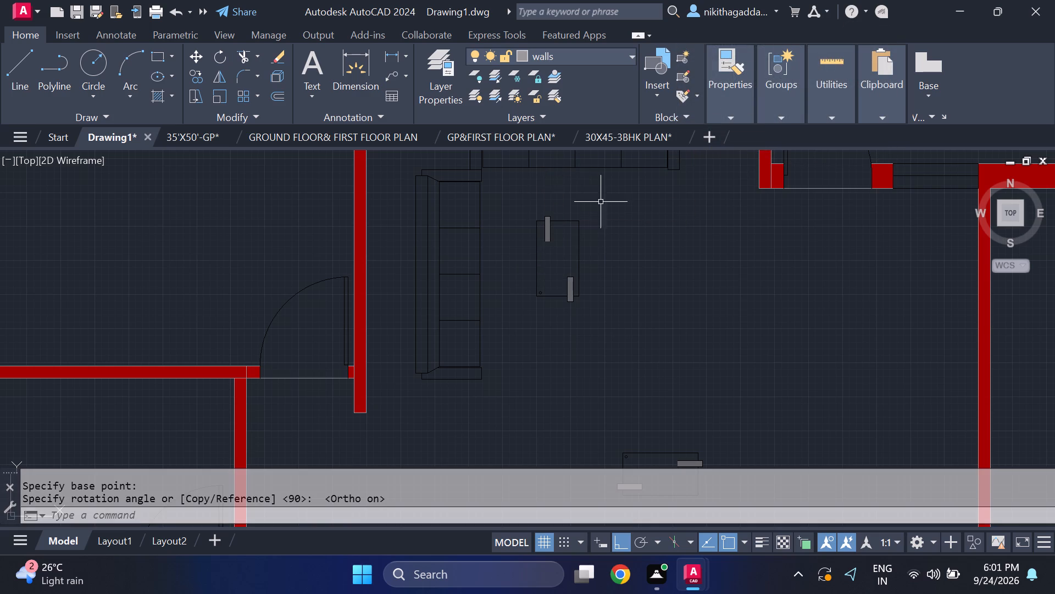
left_click(610, 207)
left_click(662, 253)
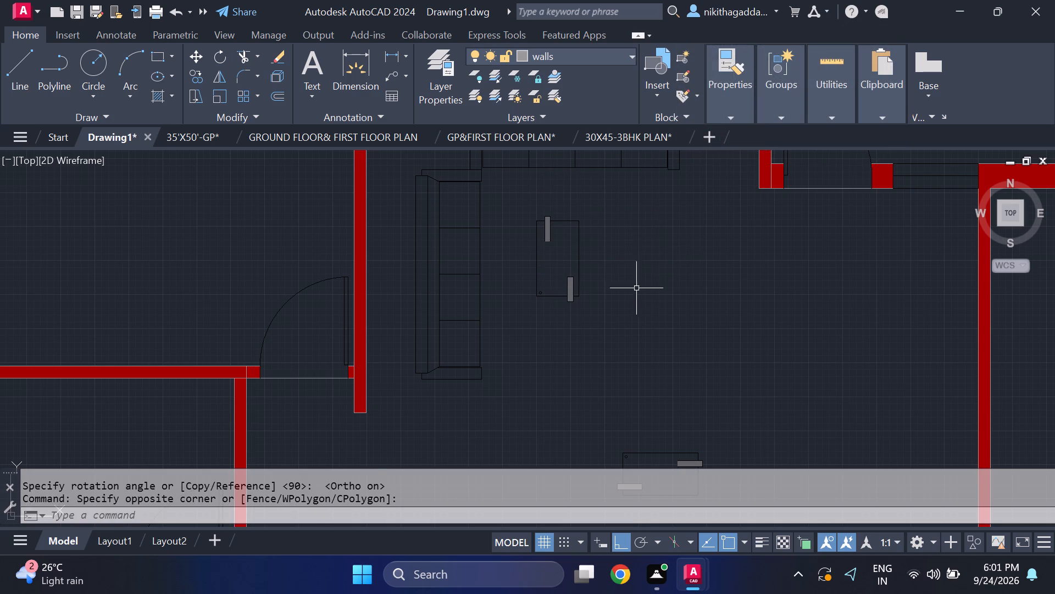
Move the original coffee table in the middle of the central hall slightly southwest by its northwest corner.
scroll(643, 298, "down", 2)
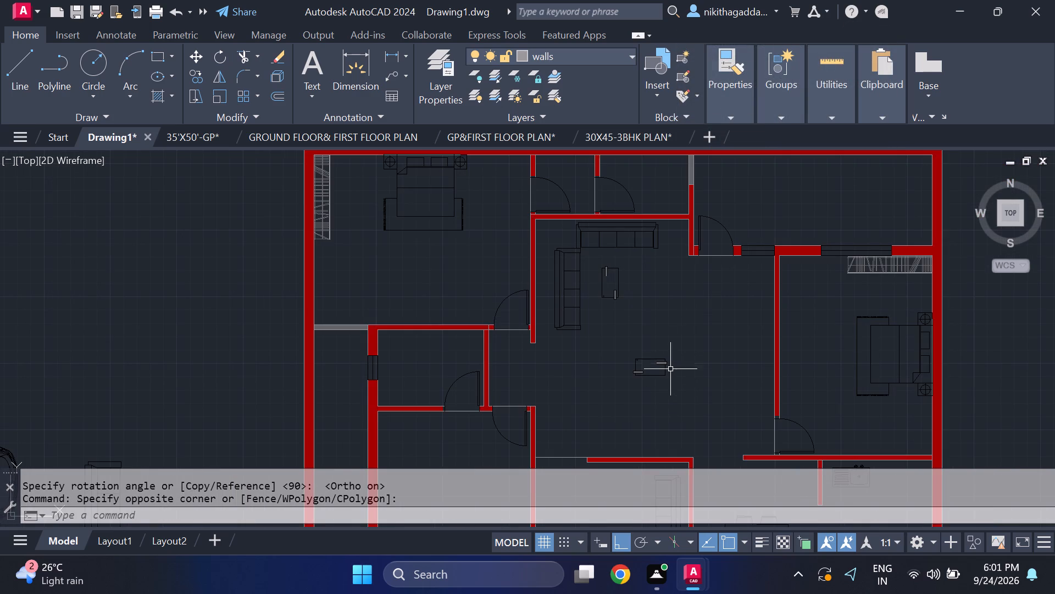
middle_click_drag(667, 331, 649, 290)
left_click(669, 311)
left_click(584, 350)
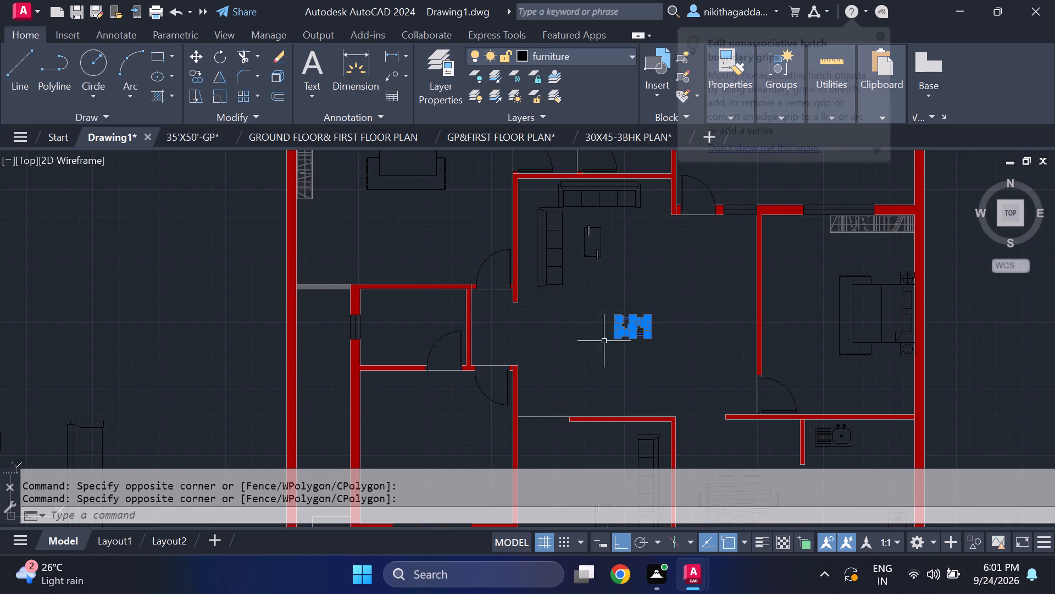
scroll(614, 340, "up", 2)
key("m")
key("Return")
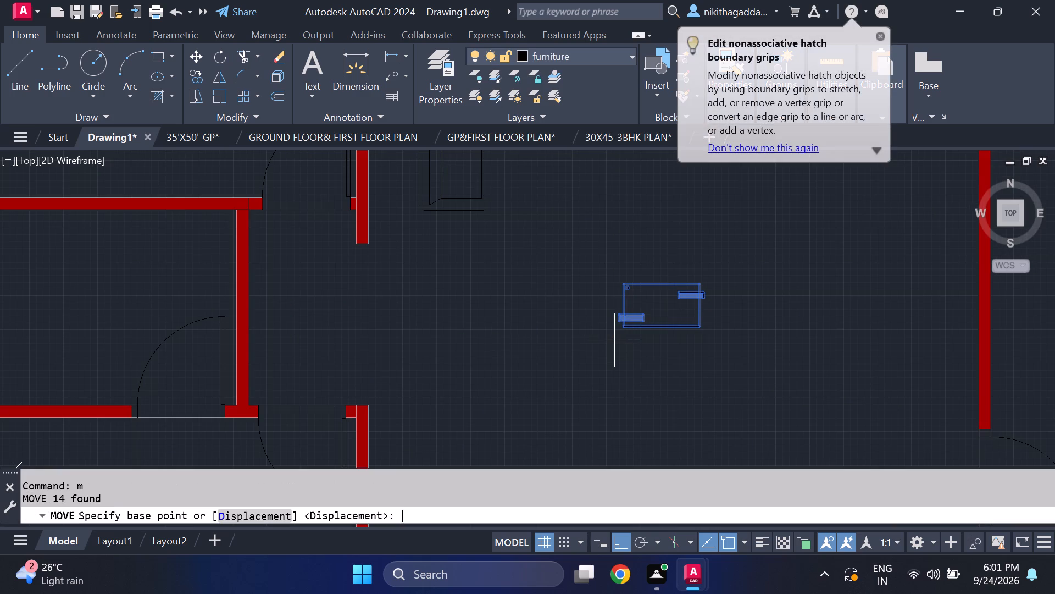
left_click(626, 283)
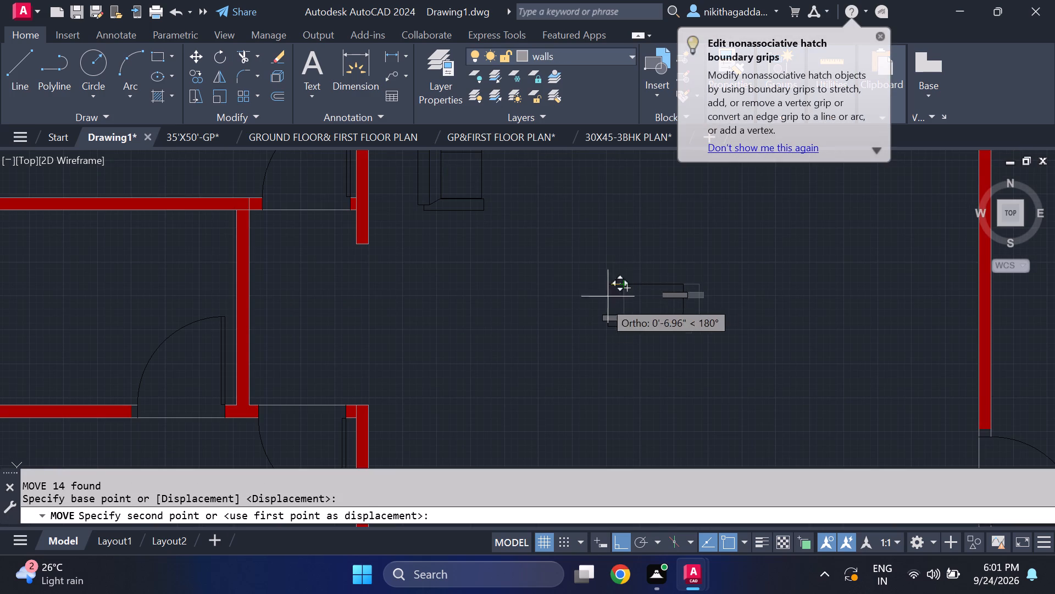
scroll(554, 348, "down", 1)
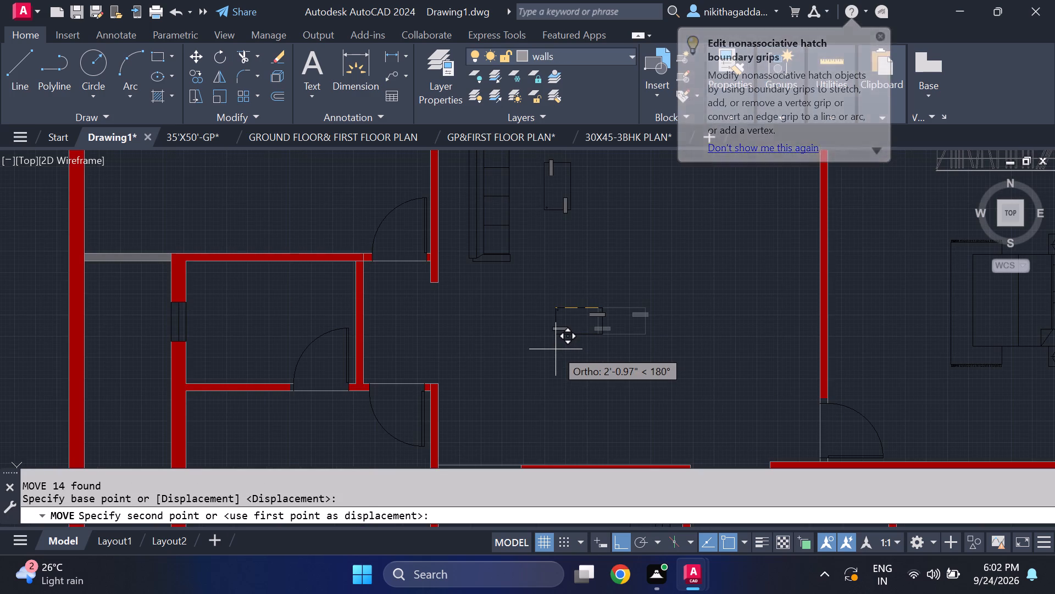
key("F8")
middle_click_drag(575, 360, 549, 343)
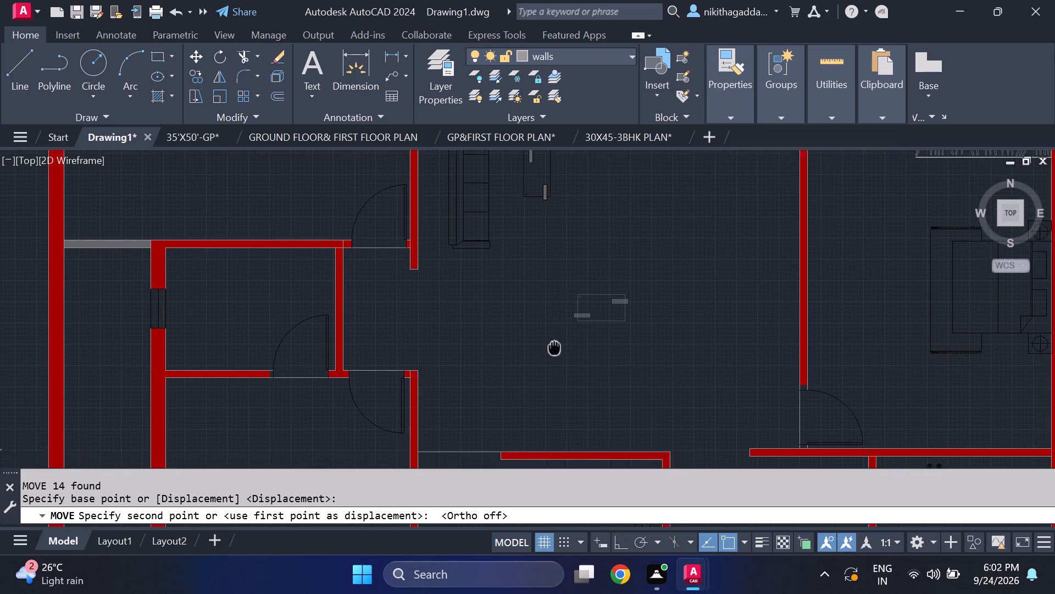
middle_click_drag(549, 343, 543, 322)
left_click(536, 299)
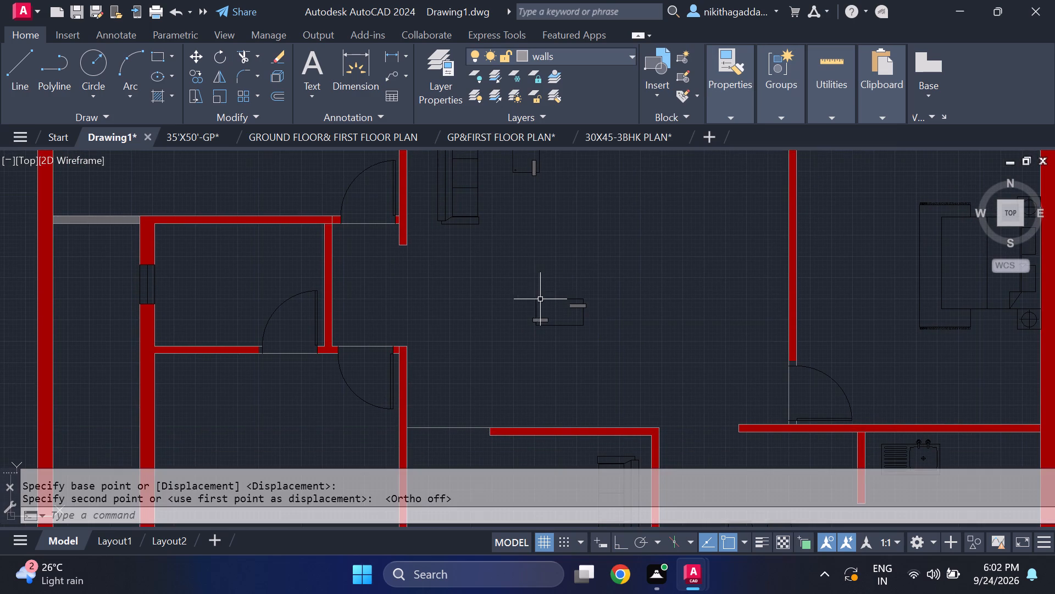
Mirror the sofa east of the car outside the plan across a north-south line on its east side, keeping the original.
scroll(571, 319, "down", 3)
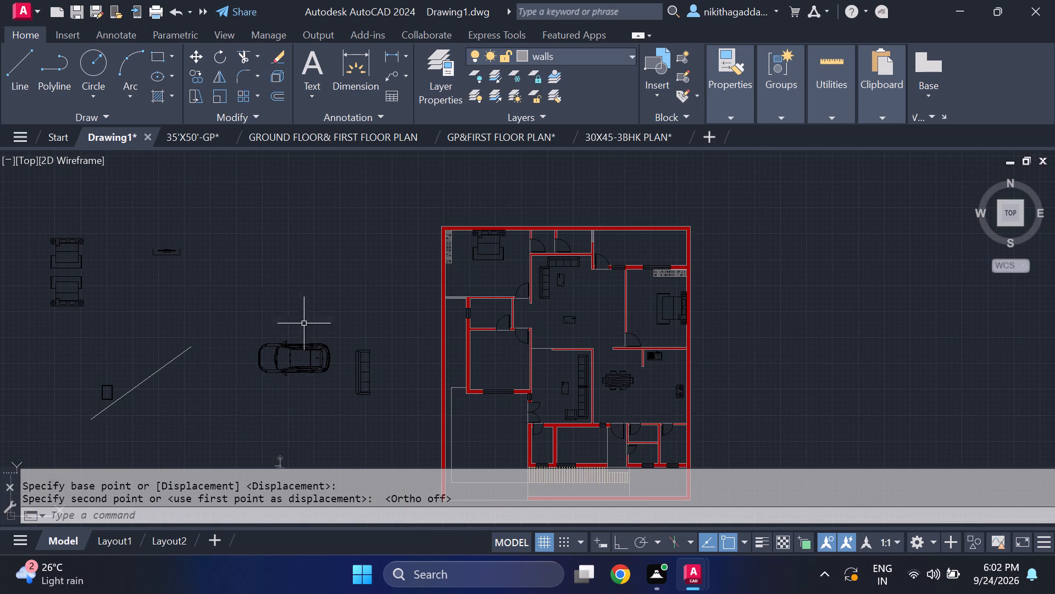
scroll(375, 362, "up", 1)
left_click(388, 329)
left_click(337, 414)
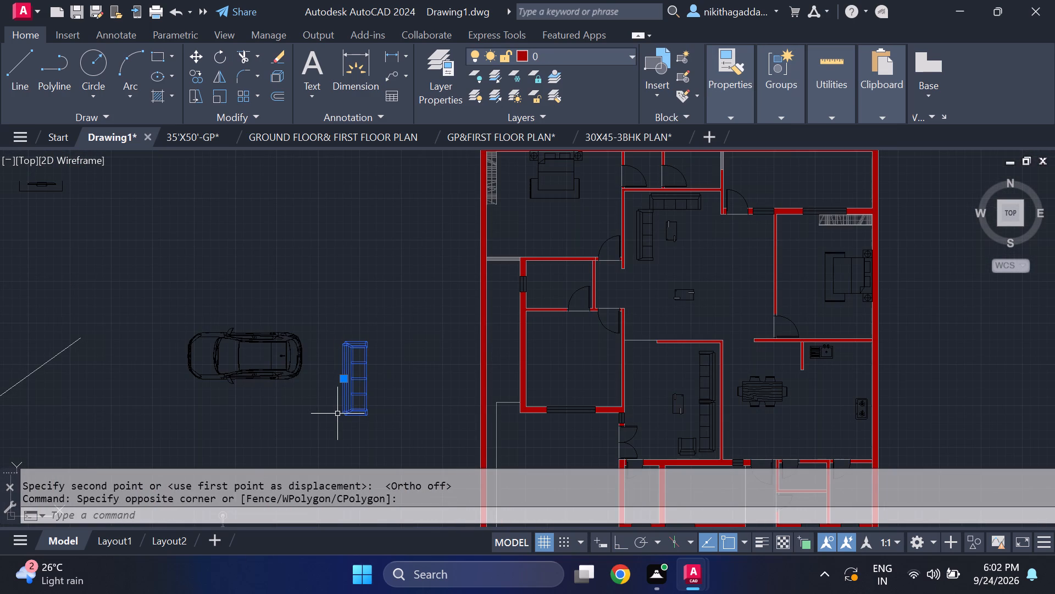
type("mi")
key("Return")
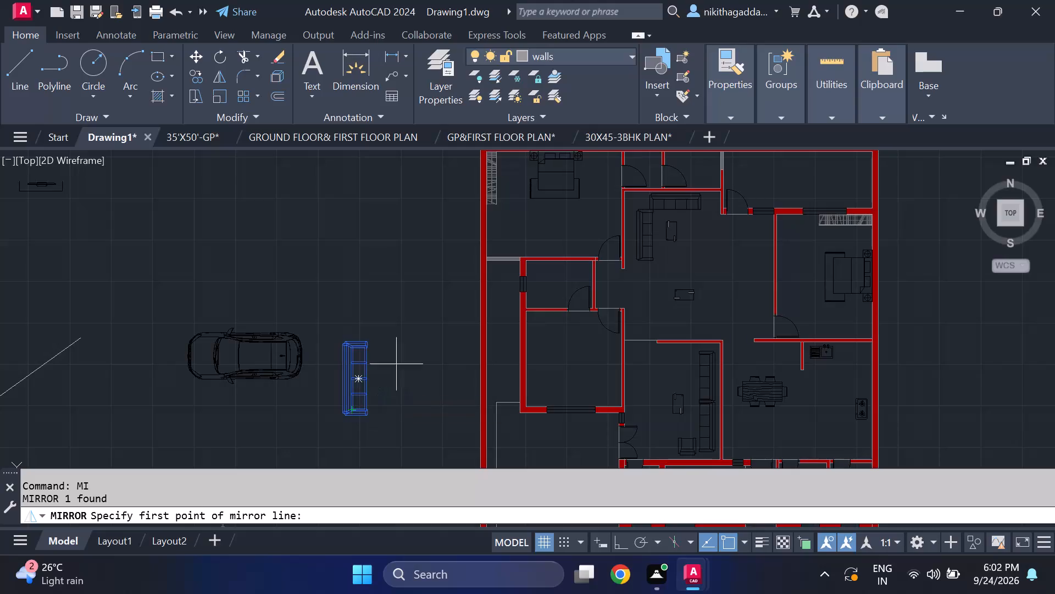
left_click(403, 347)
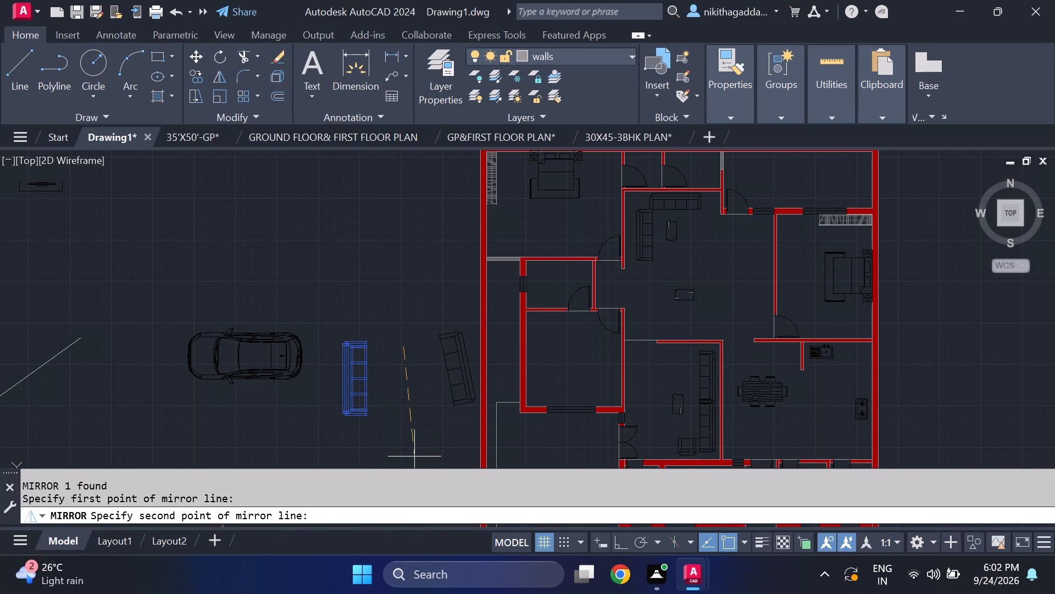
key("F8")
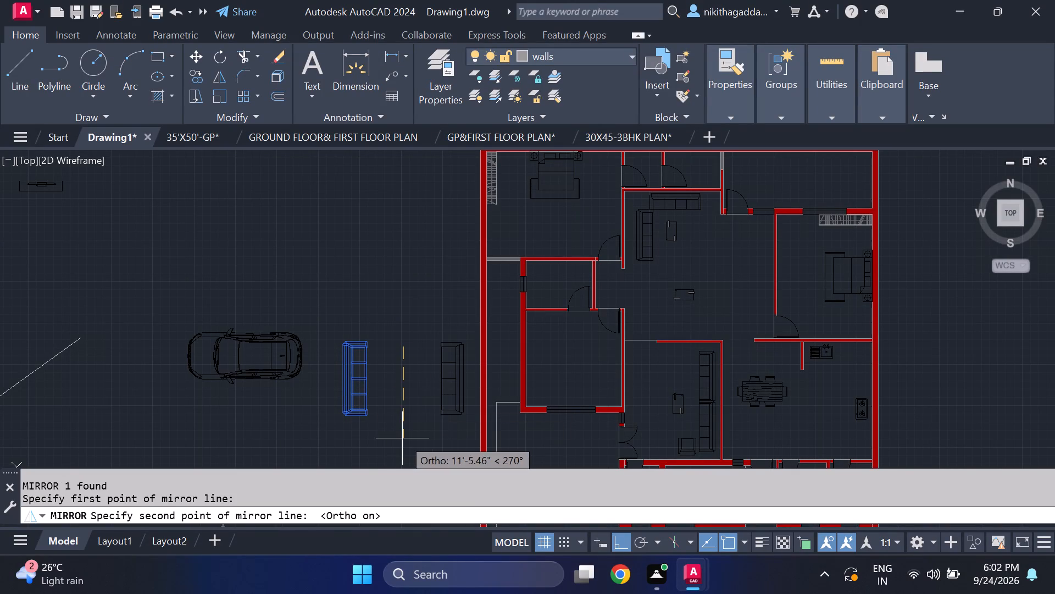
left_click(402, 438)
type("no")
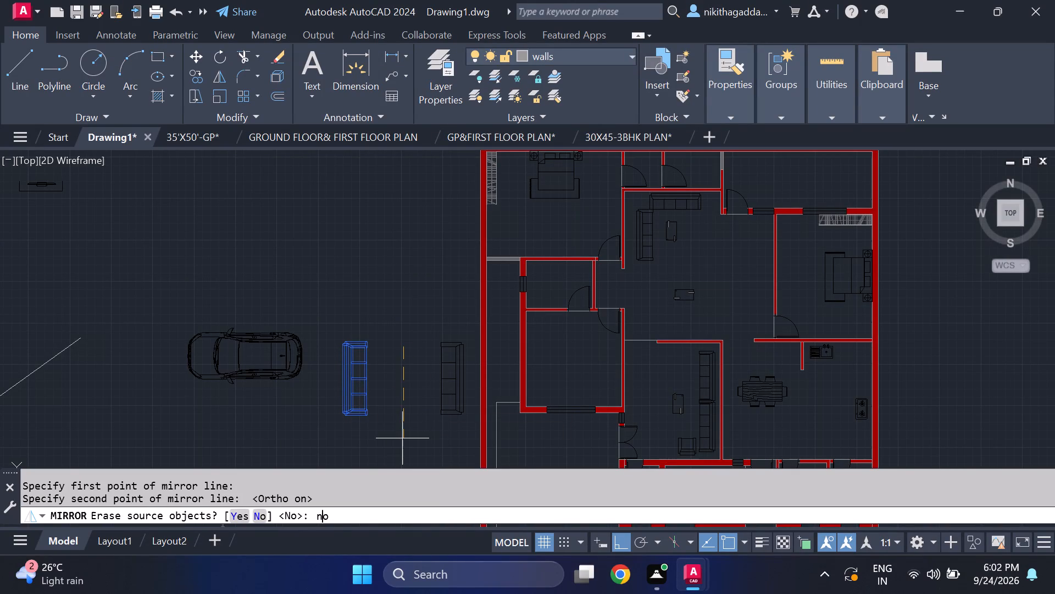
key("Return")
Rotate the original sofa beside the car 90° counterclockwise about the midpoint of its west edge so it runs east-west.
middle_click_drag(410, 416, 380, 335)
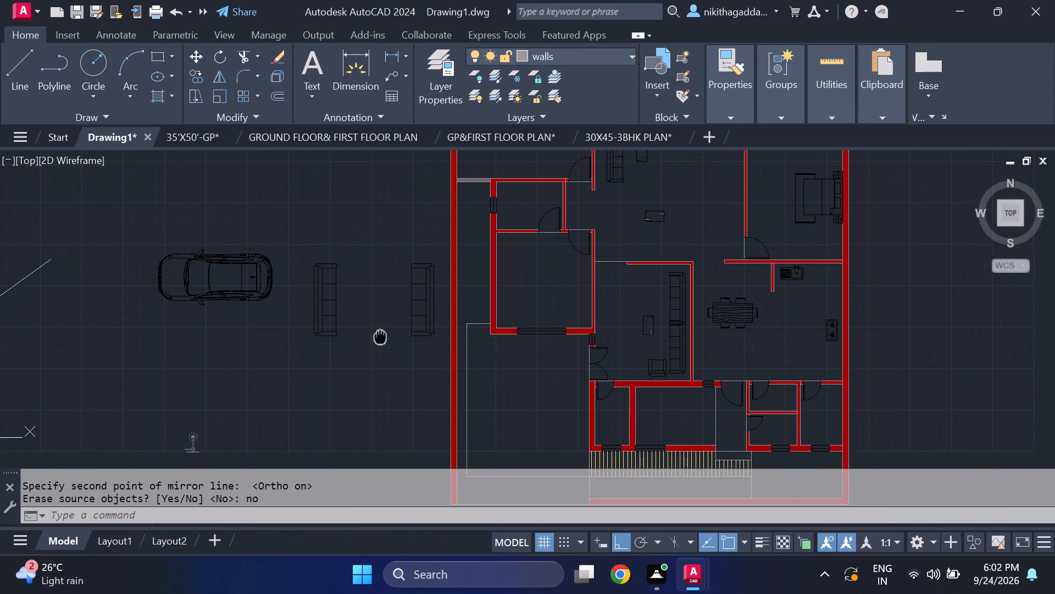
middle_click_drag(380, 335, 380, 335)
left_click_drag(351, 267, 344, 278)
left_click(304, 337)
type("ro")
key("Return")
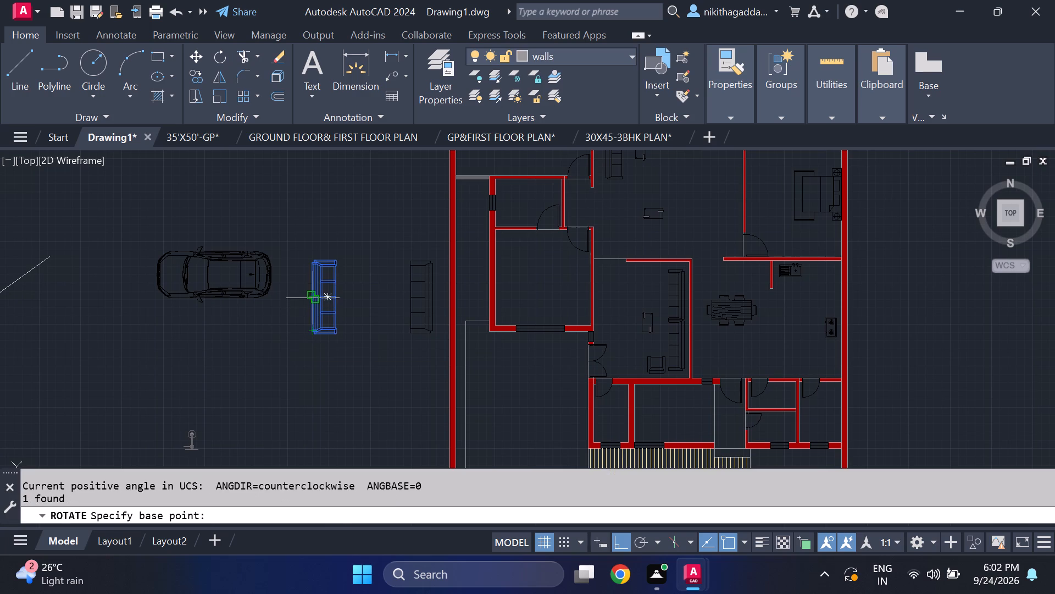
left_click(311, 294)
left_click(324, 212)
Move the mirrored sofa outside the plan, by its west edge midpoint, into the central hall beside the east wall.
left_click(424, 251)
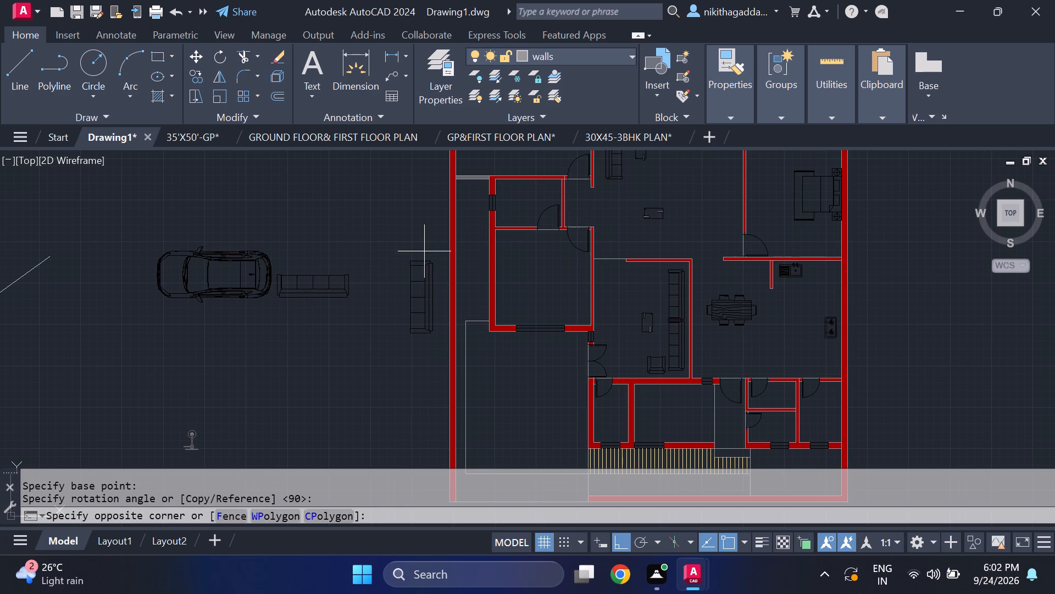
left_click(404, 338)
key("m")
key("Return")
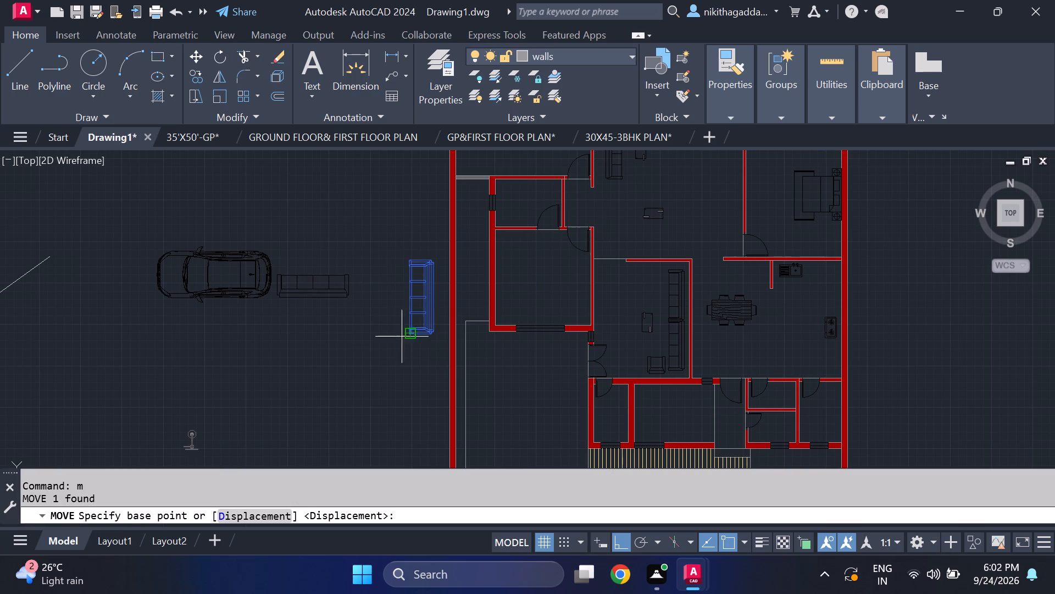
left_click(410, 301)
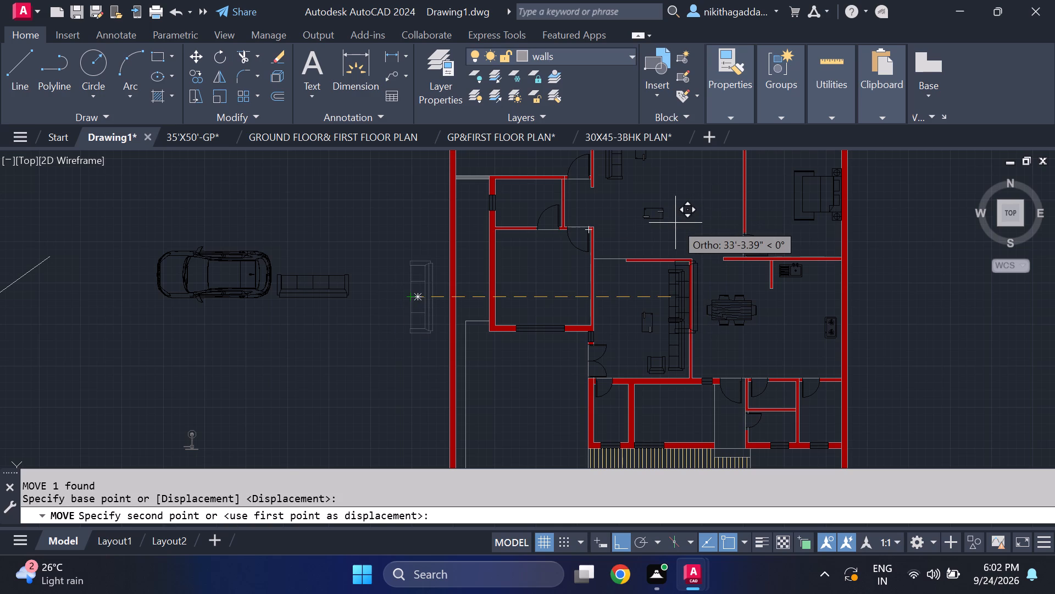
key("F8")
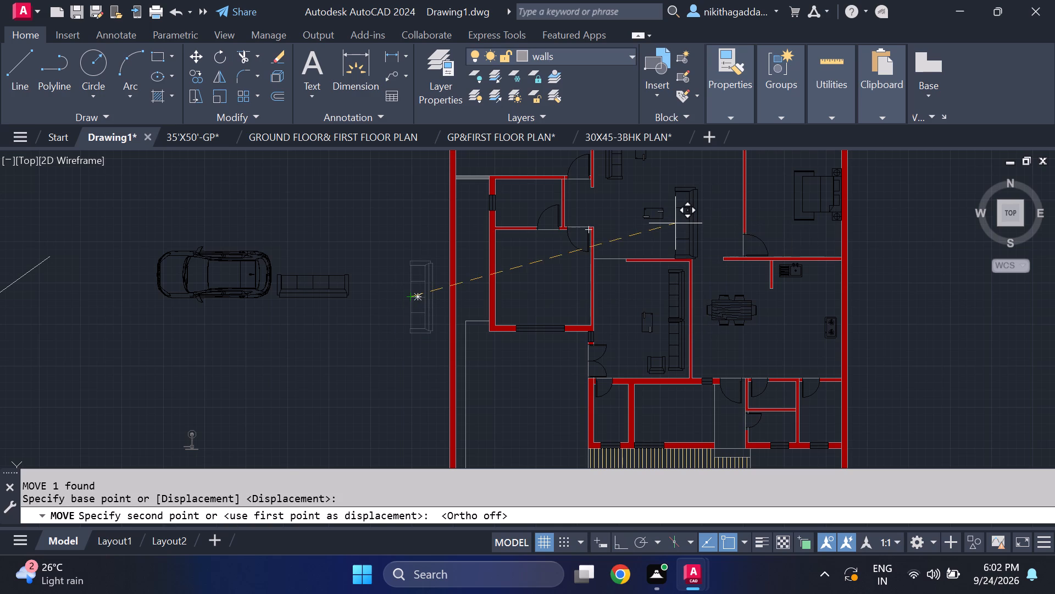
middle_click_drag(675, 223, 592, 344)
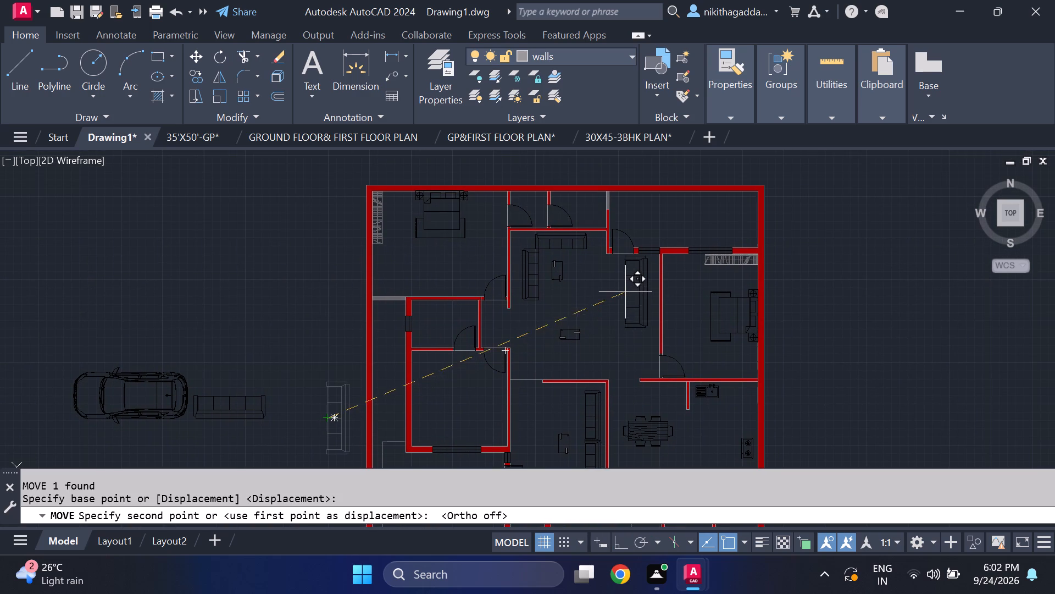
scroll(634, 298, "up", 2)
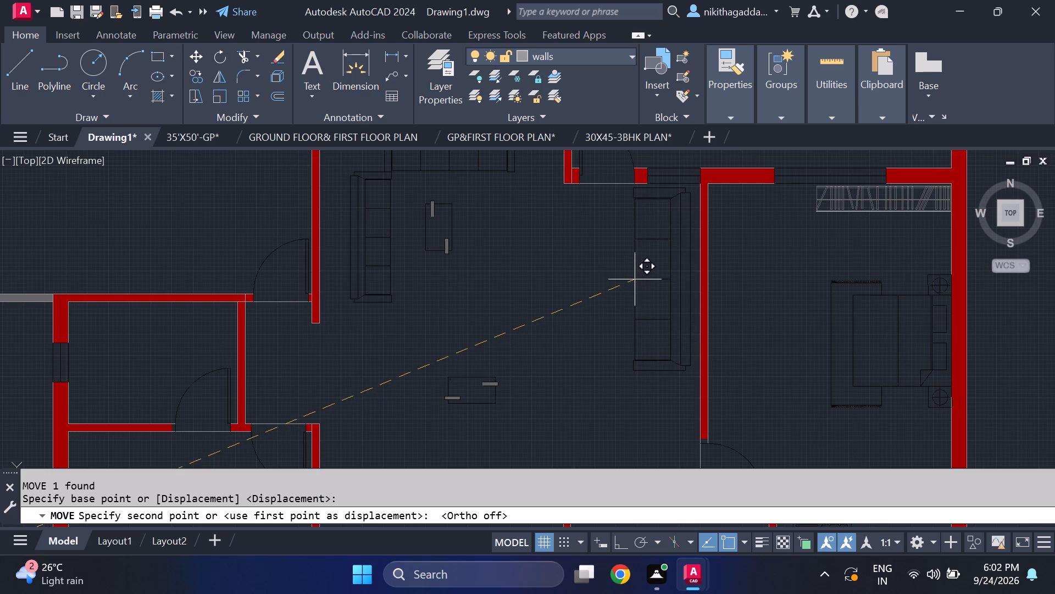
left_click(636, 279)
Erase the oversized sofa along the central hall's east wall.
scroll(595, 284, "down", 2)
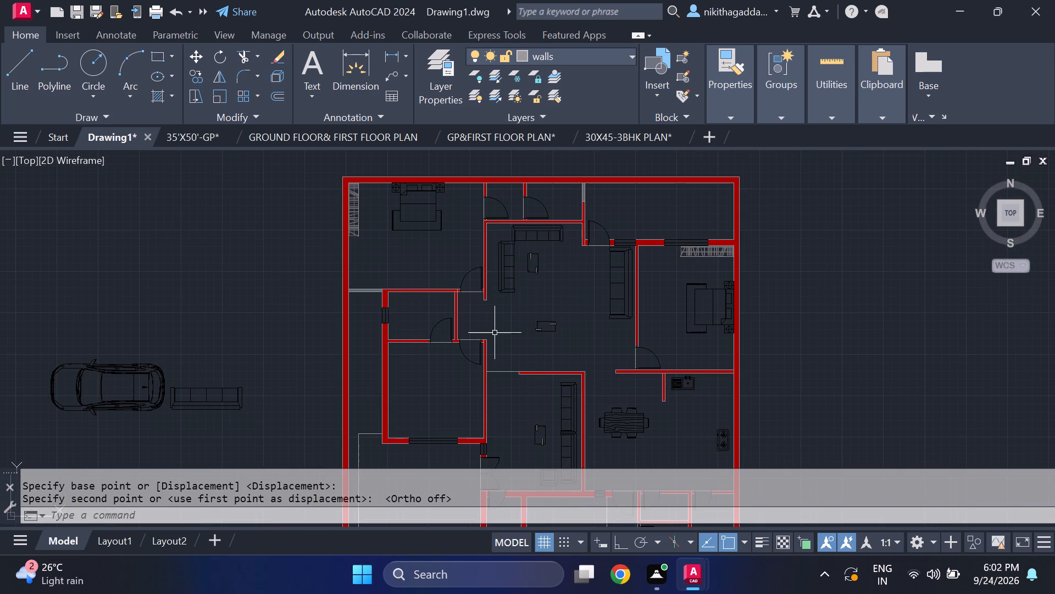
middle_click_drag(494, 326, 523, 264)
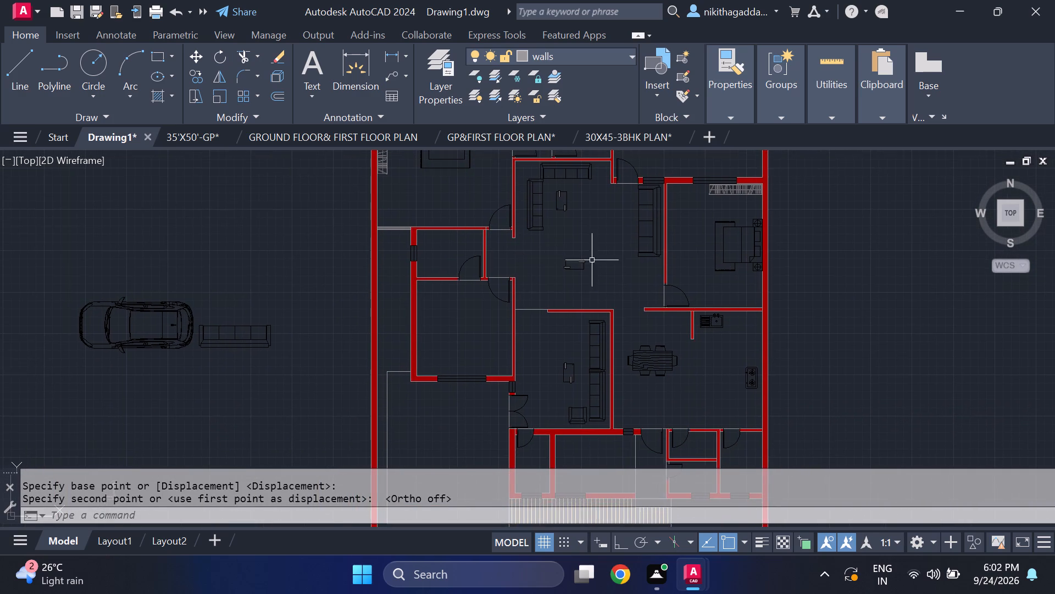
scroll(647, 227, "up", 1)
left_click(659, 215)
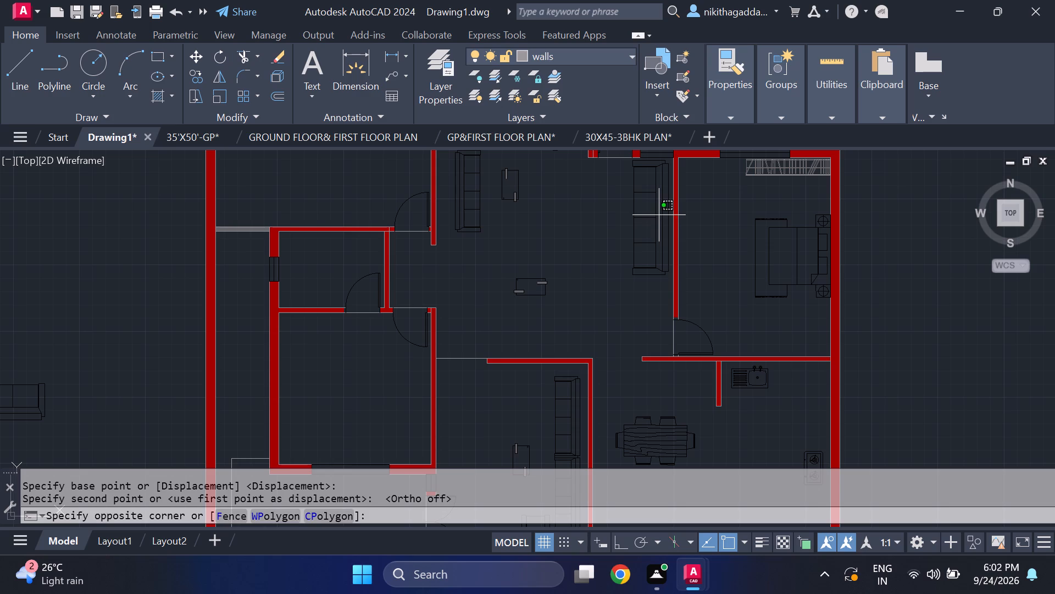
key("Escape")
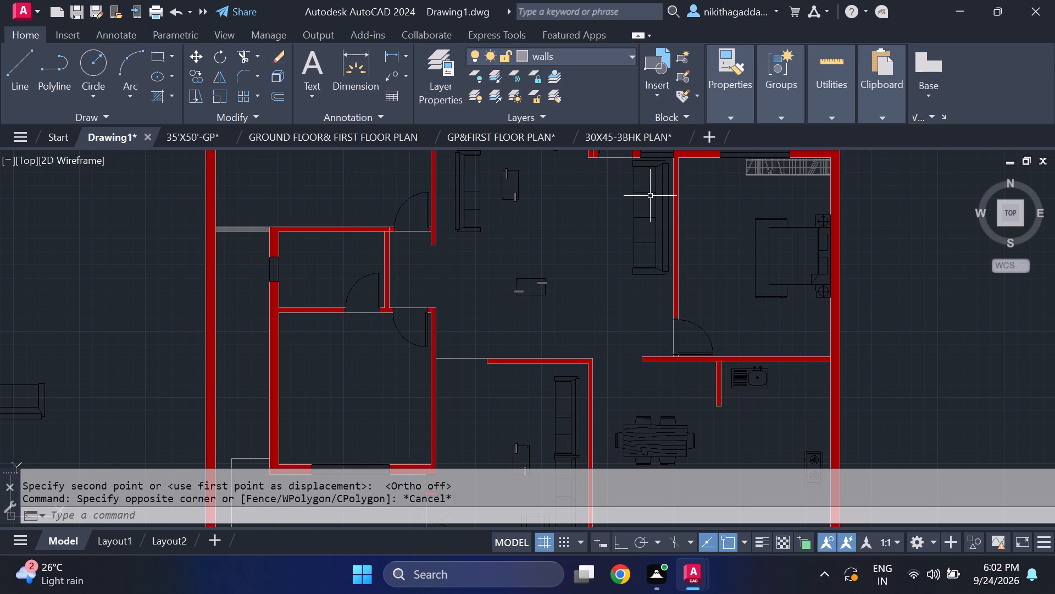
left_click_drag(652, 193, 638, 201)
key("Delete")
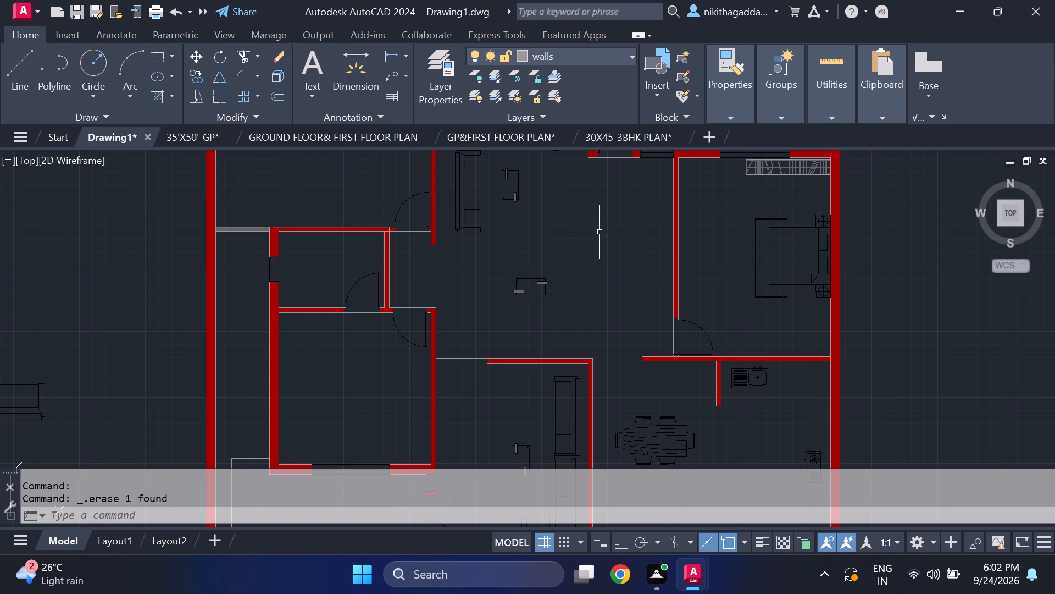
Mirror the north-south sofa of the L-shaped pair across a north-south line through the central hall, keeping the original.
left_click(490, 219)
left_click(456, 236)
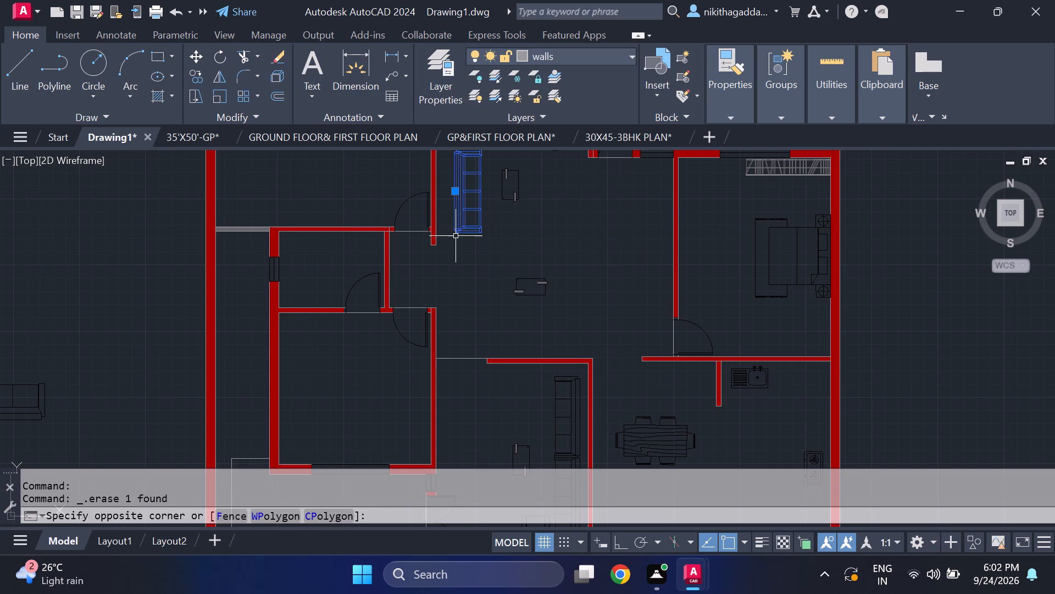
type("mi")
key("Return")
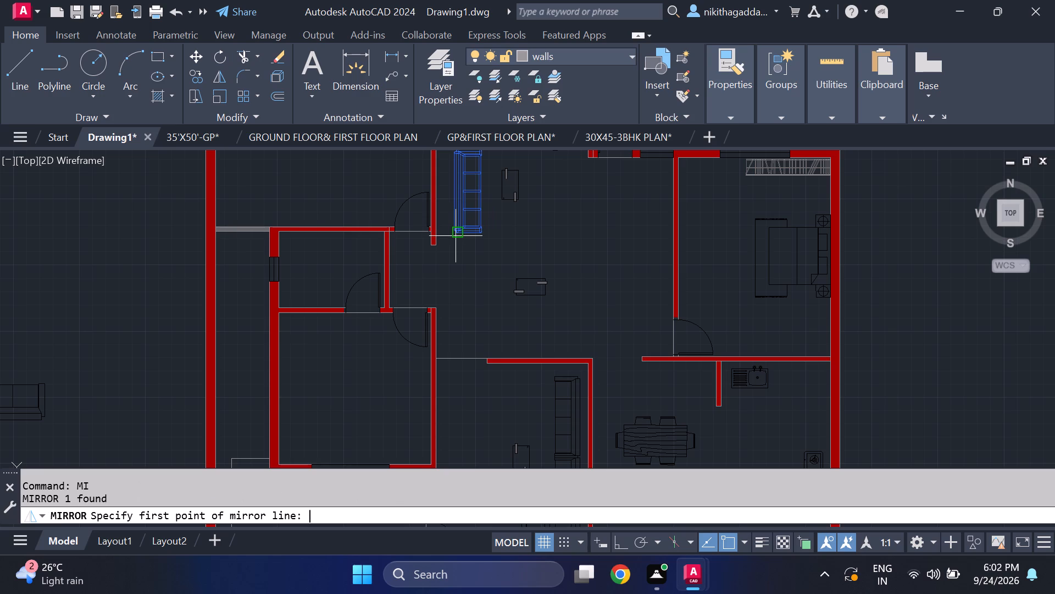
left_click(504, 119)
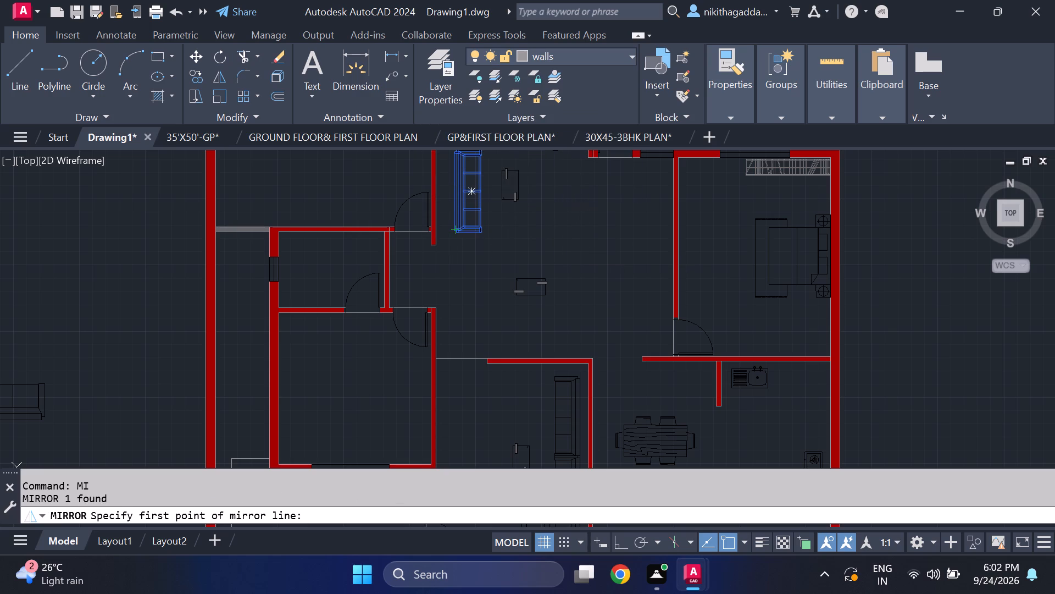
left_click(553, 172)
key("F8")
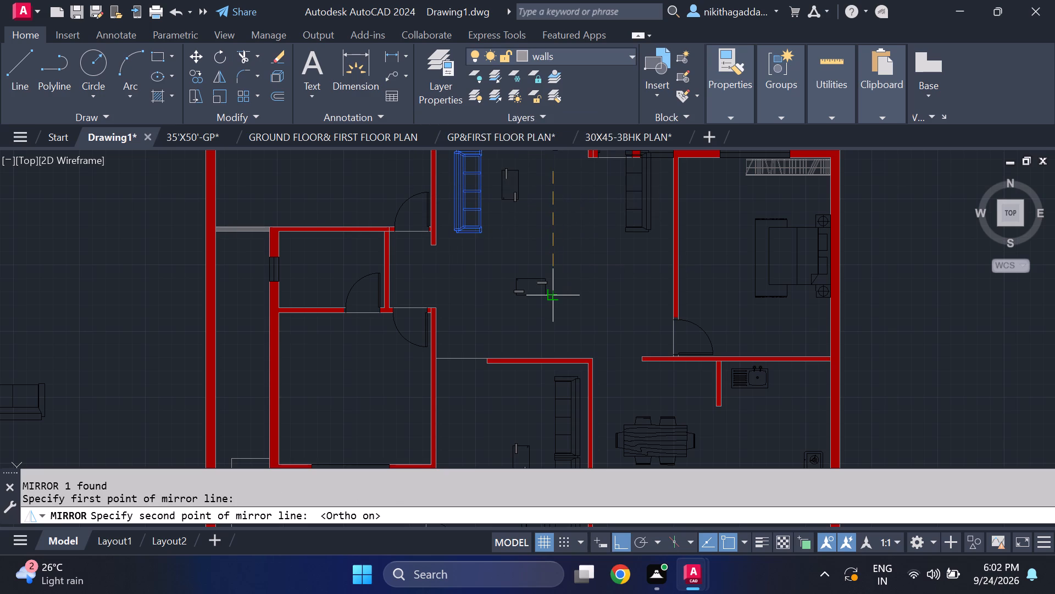
left_click(557, 326)
key("b")
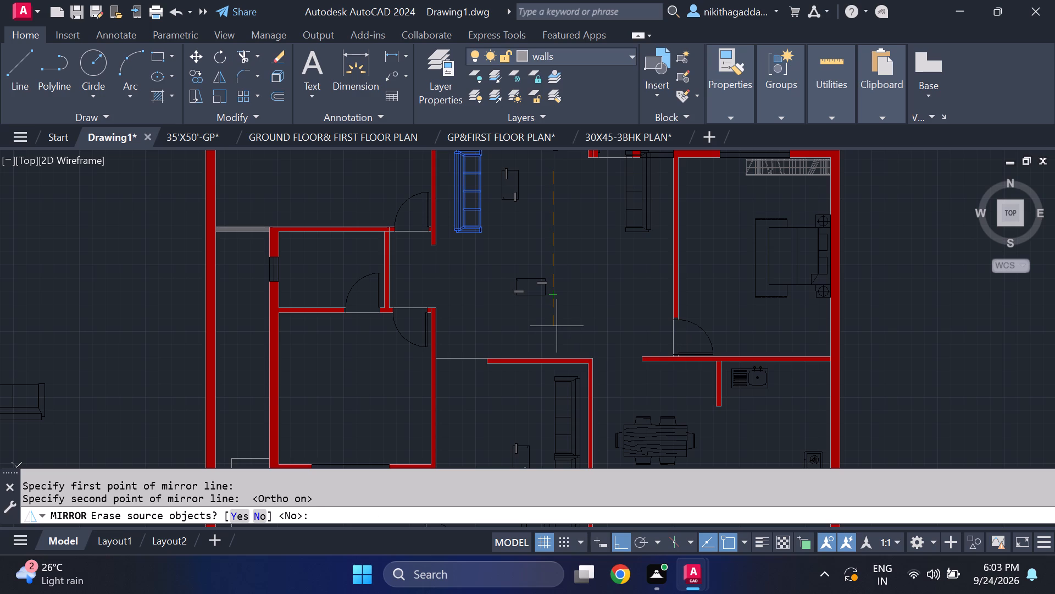
key("BackSpace")
type("no")
key("Return")
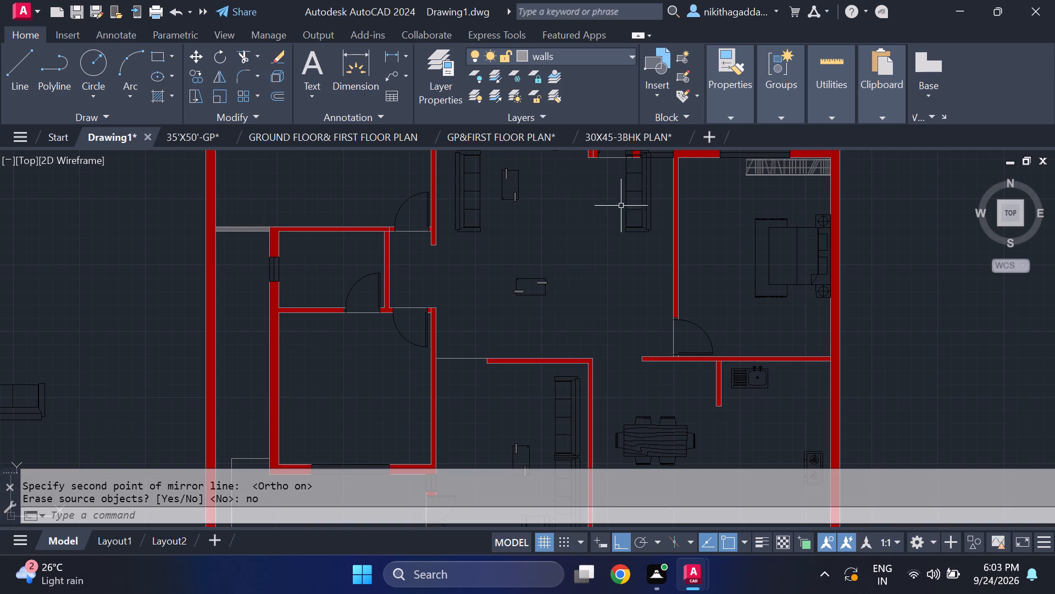
Move the mirrored sofa slightly southeast, next to the central hall's east wall and just south of the window.
left_click(654, 194)
left_click(630, 209)
key("m")
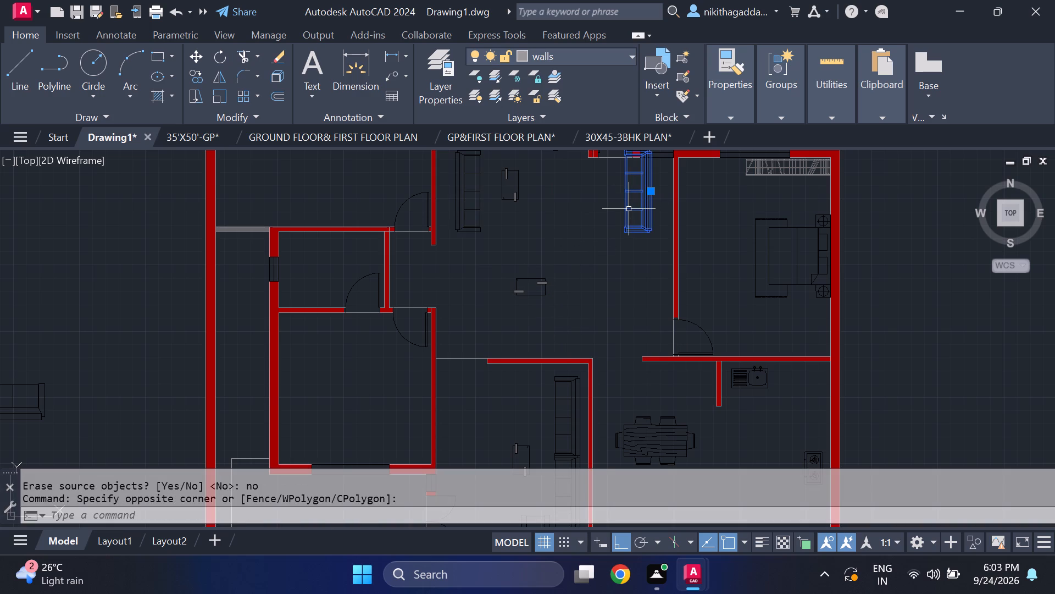
key("Return")
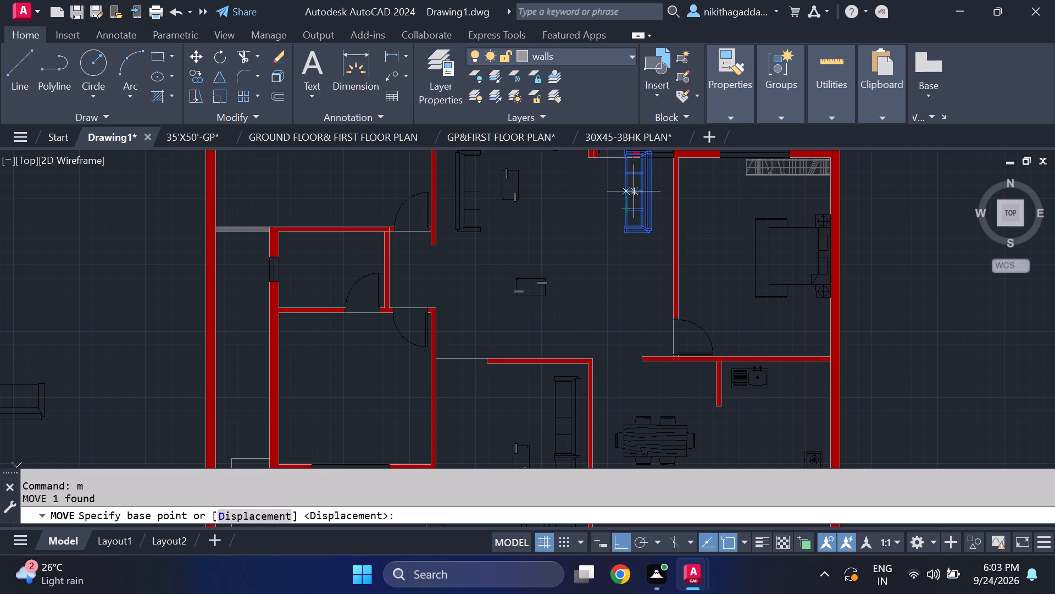
left_click(634, 188)
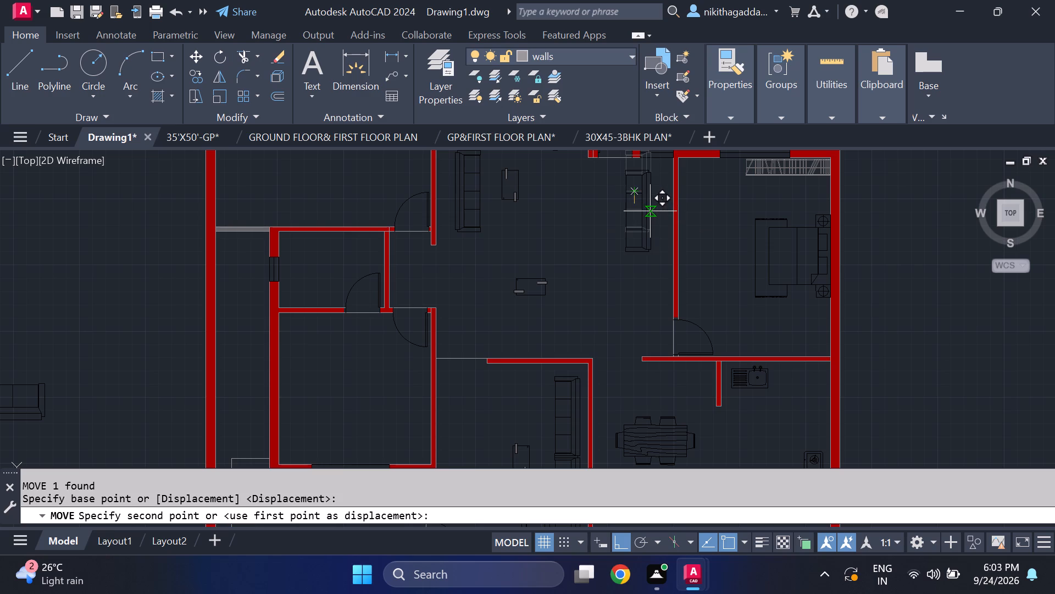
key("F8")
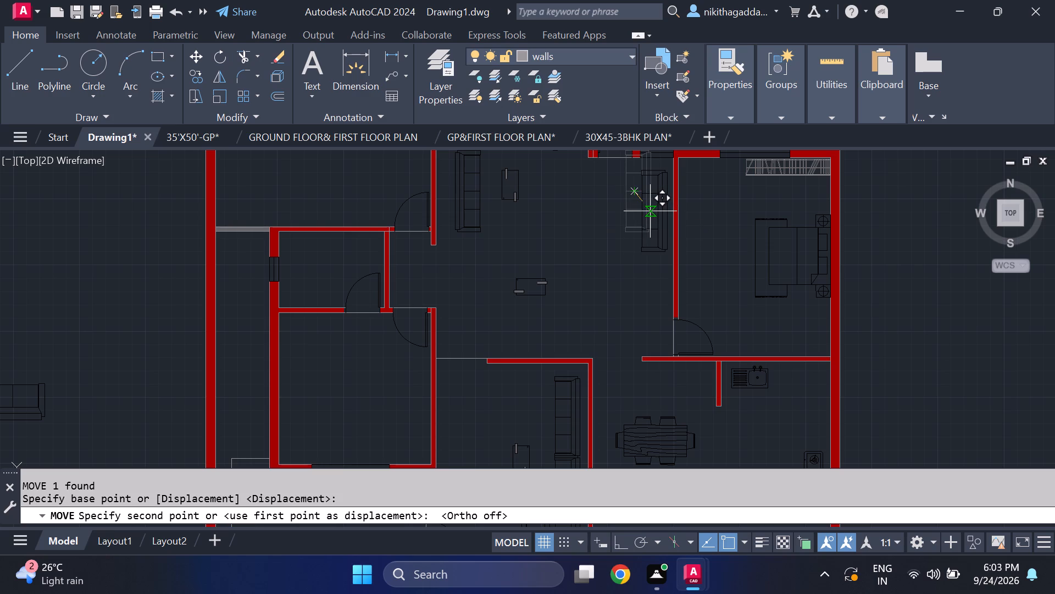
scroll(650, 208, "up", 1)
middle_click_drag(653, 210, 647, 294)
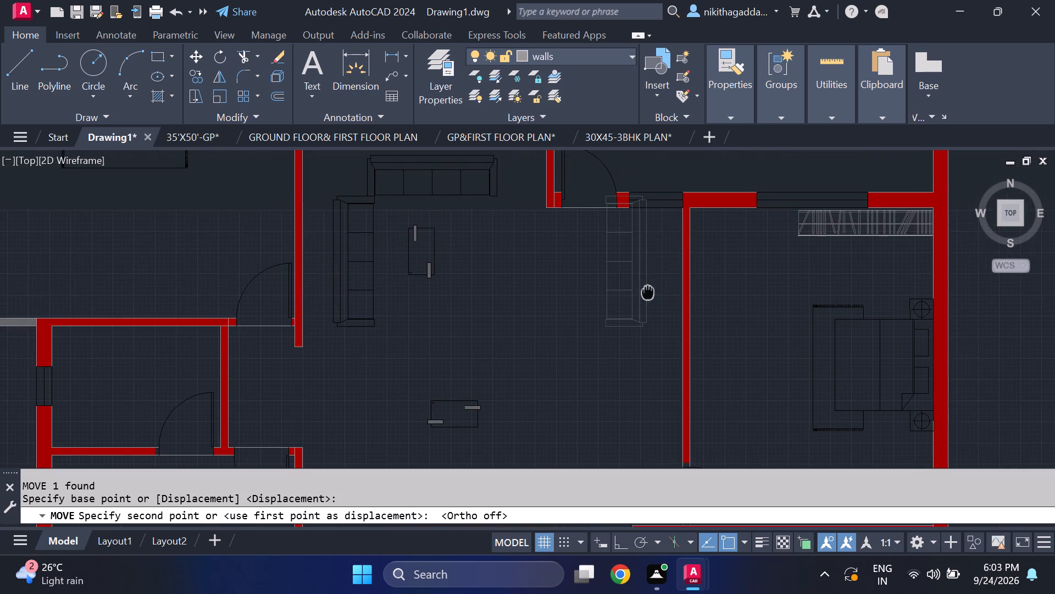
middle_click_drag(647, 294, 646, 298)
left_click(646, 285)
Copy the east-wall sofa by its west edge midpoint to just east of the coffee table in the middle of the hall.
scroll(643, 288, "down", 2)
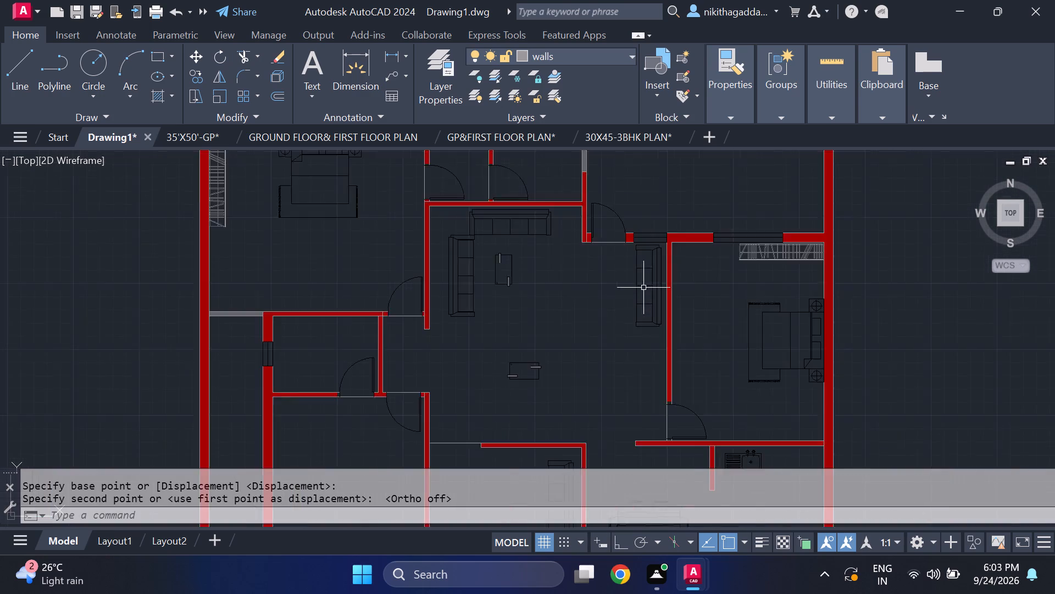
scroll(643, 290, "down", 1)
middle_click_drag(659, 307, 663, 287)
scroll(658, 278, "up", 2)
left_click(628, 245)
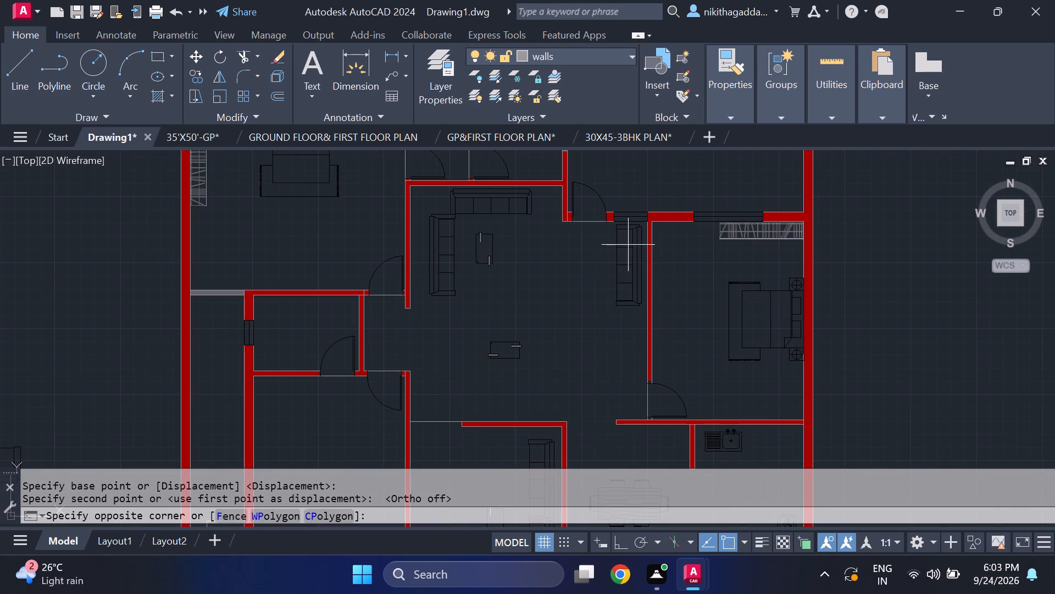
left_click(598, 262)
type("co")
key("Return")
left_click(616, 266)
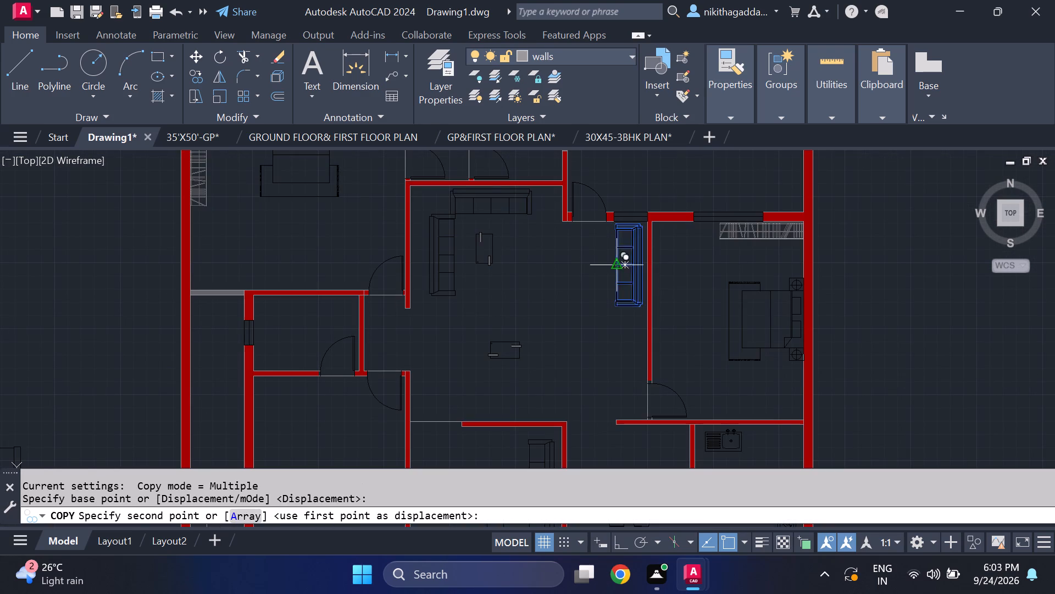
left_click(547, 364)
key("Escape")
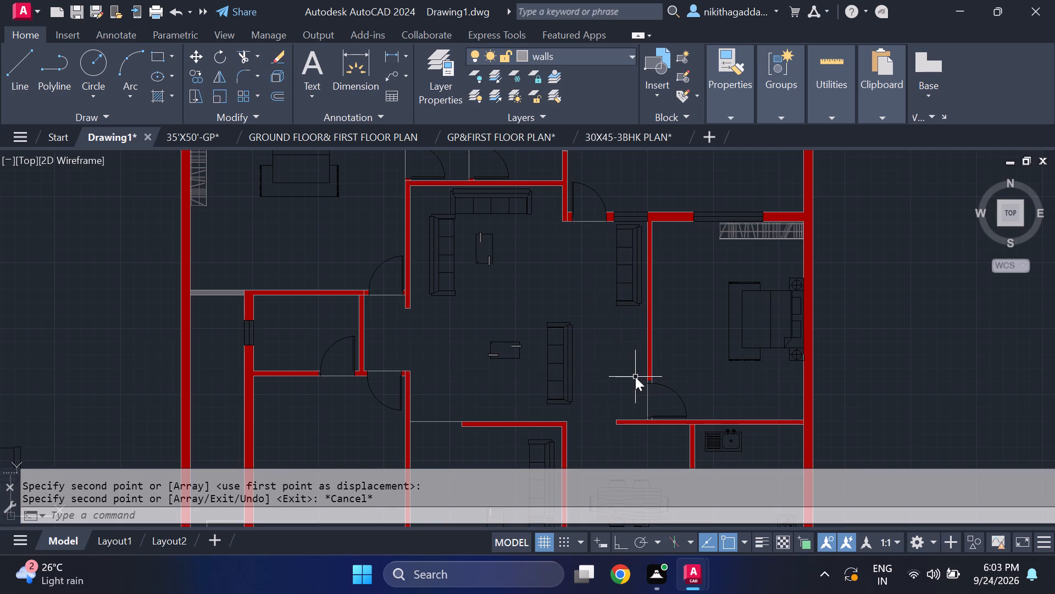
Rotate the sofa just east of the coffee table 270 degrees about its centre so it runs east-west.
left_click_drag(586, 365, 574, 371)
left_click(530, 398)
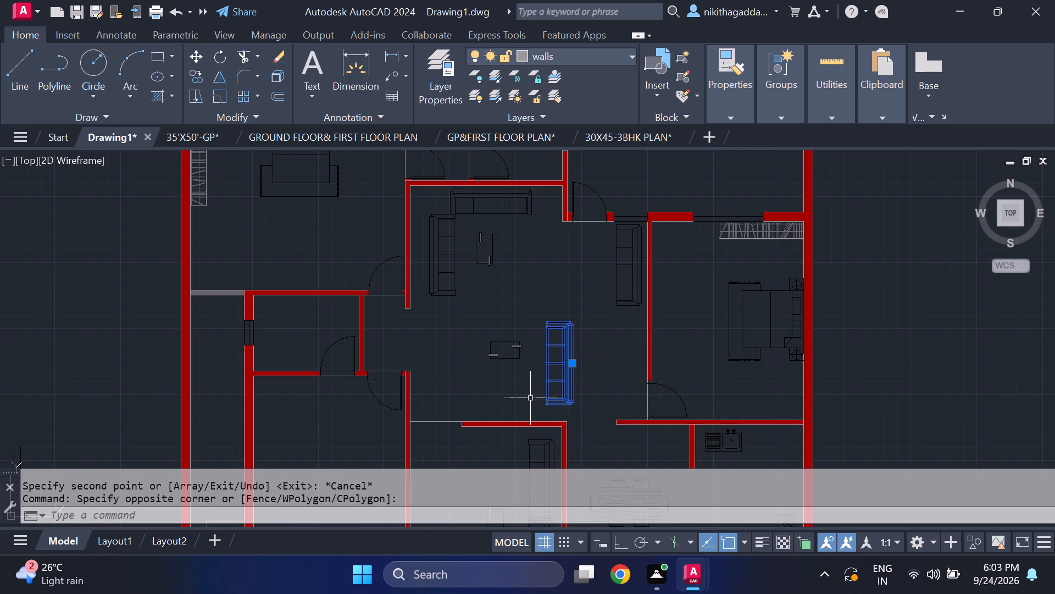
type("ro")
key("Return")
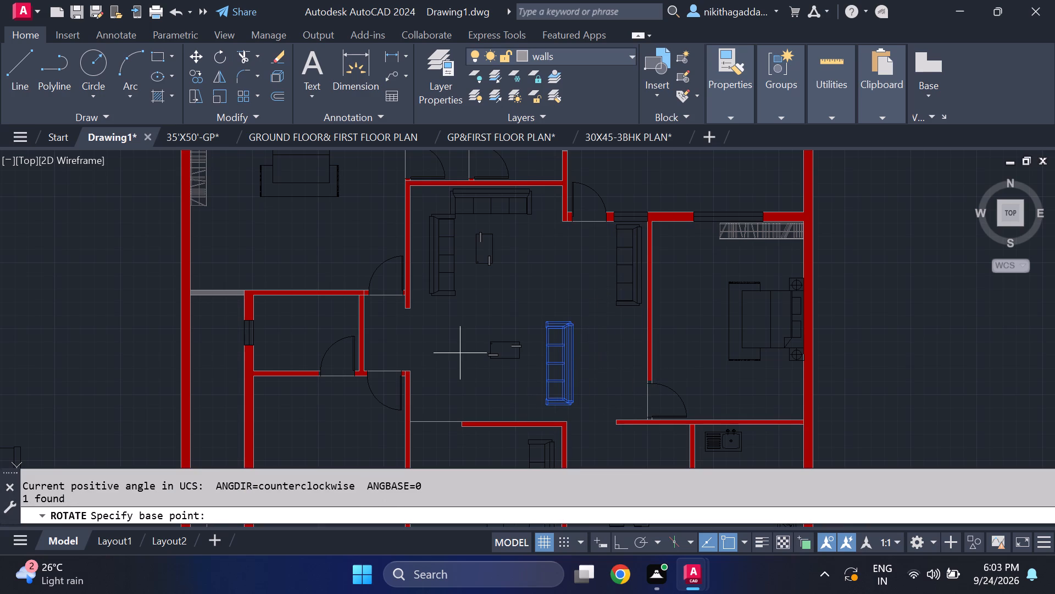
left_click(559, 362)
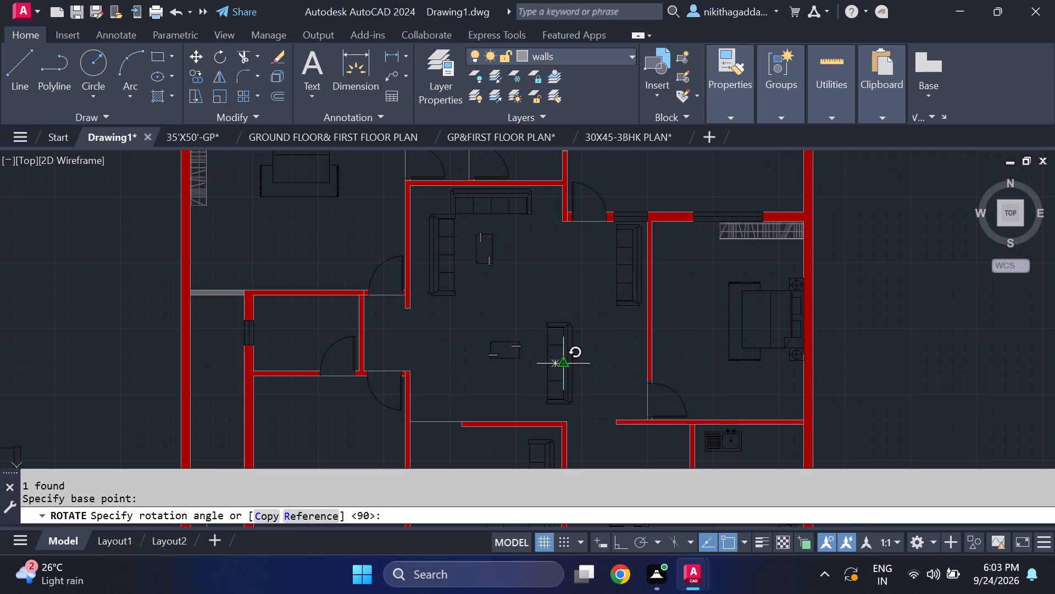
left_click(553, 443)
Move the rotated sofa southwest, to just south of the coffee table along the central hall's south wall.
left_click_drag(595, 342, 588, 354)
left_click(556, 392)
key("m")
key("Return")
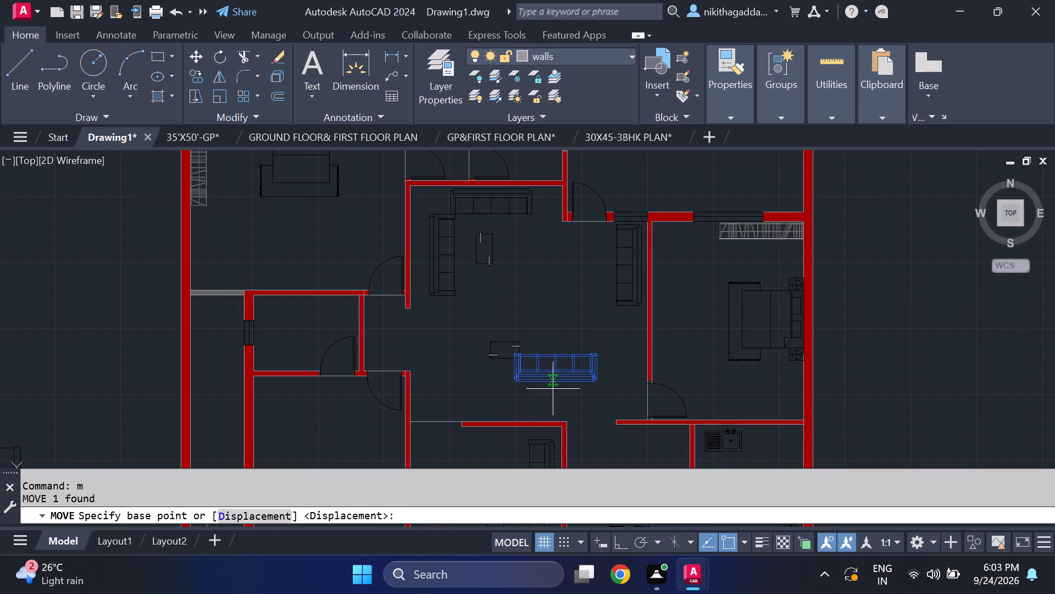
left_click(592, 355)
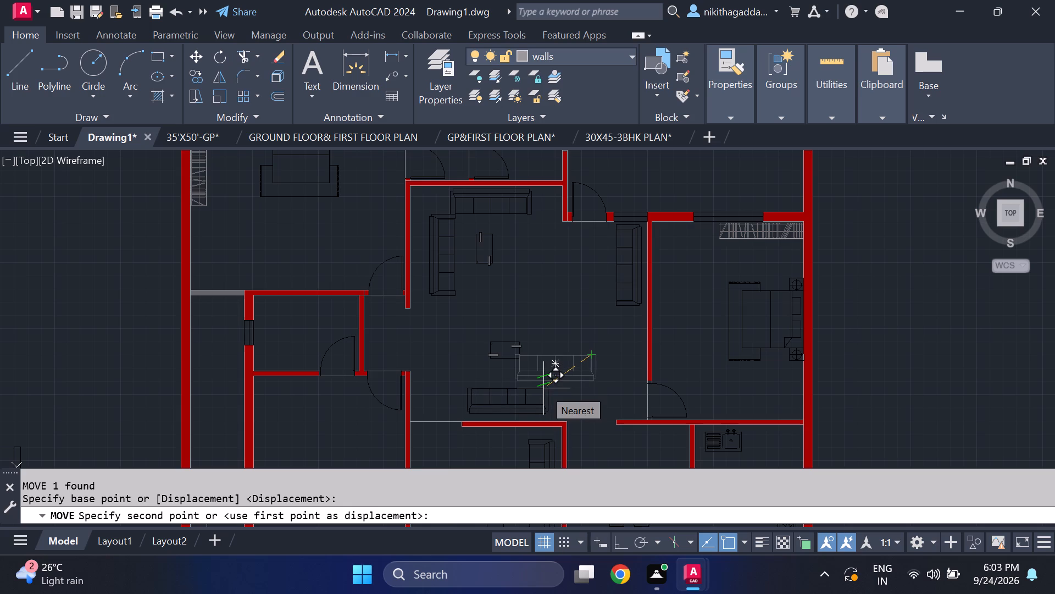
left_click(543, 390)
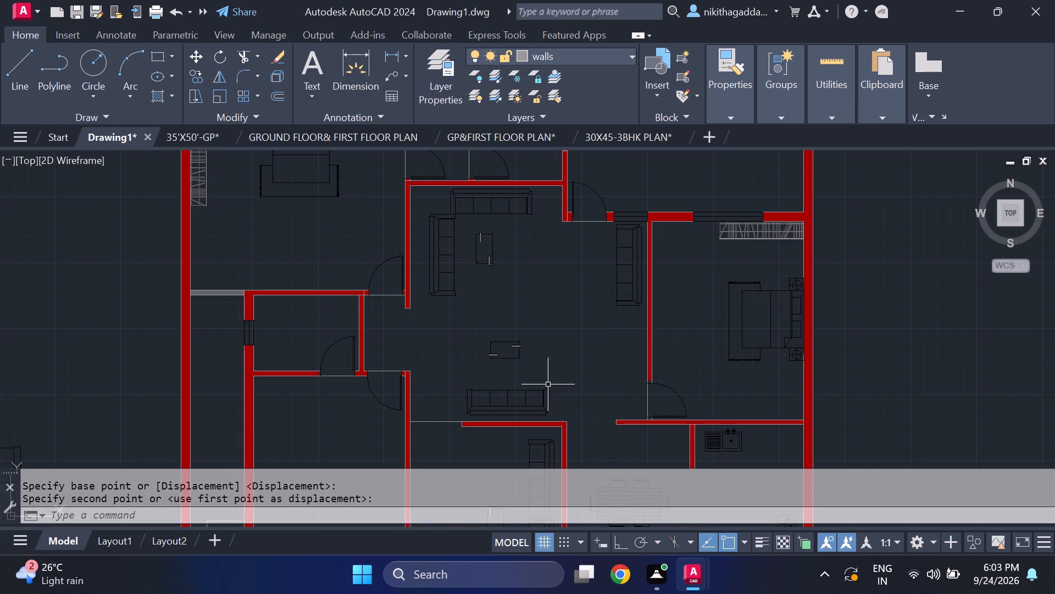
Copy the sofa on the hall's south wall into the east bedroom, along its south wall beside the door.
scroll(562, 376, "down", 2)
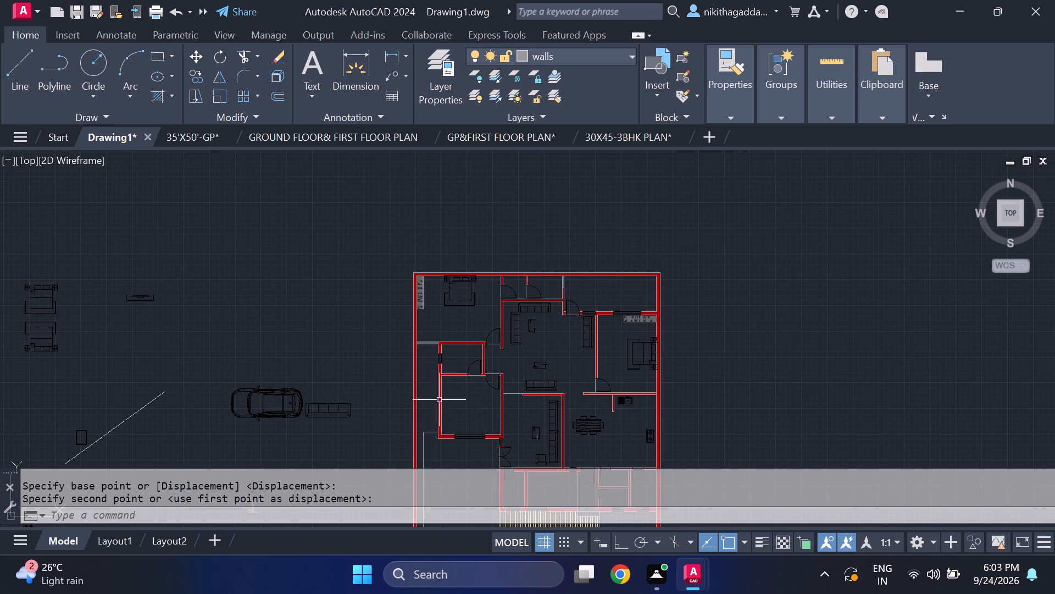
middle_click_drag(432, 391, 321, 283)
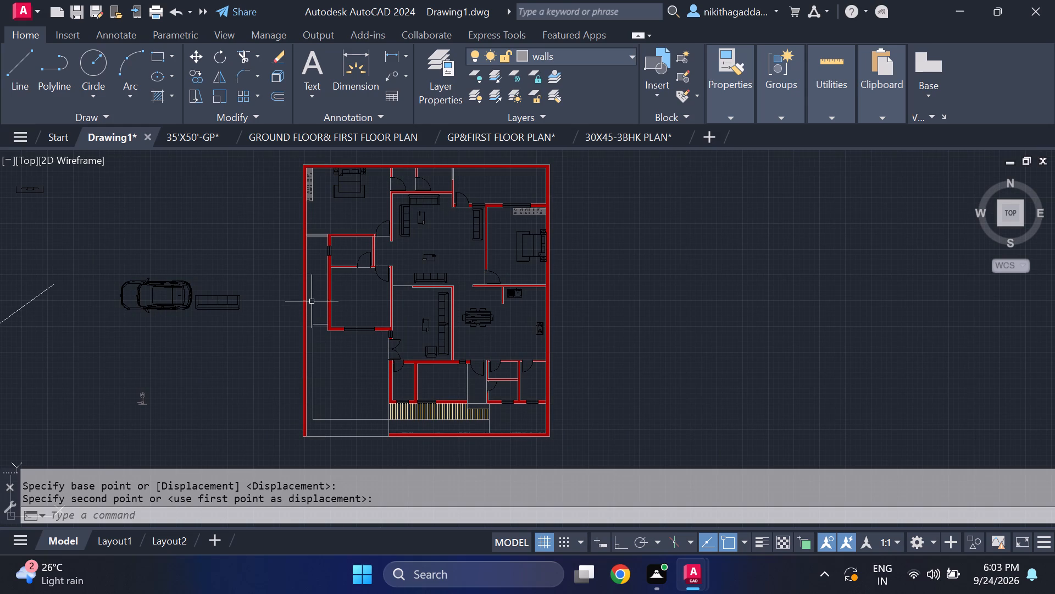
scroll(427, 277, "up", 1)
left_click(463, 269)
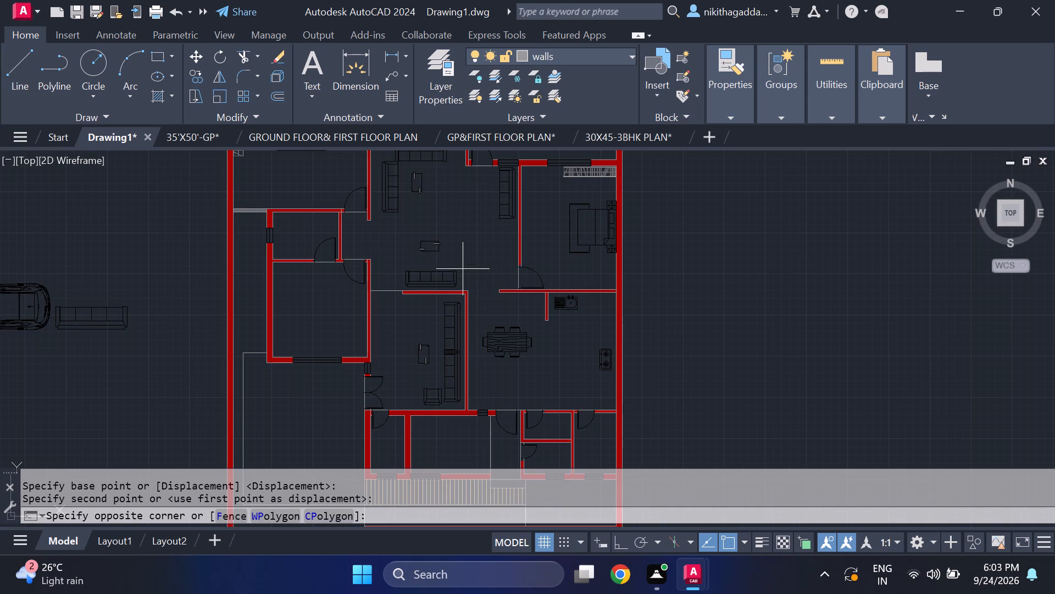
left_click(417, 277)
type("co")
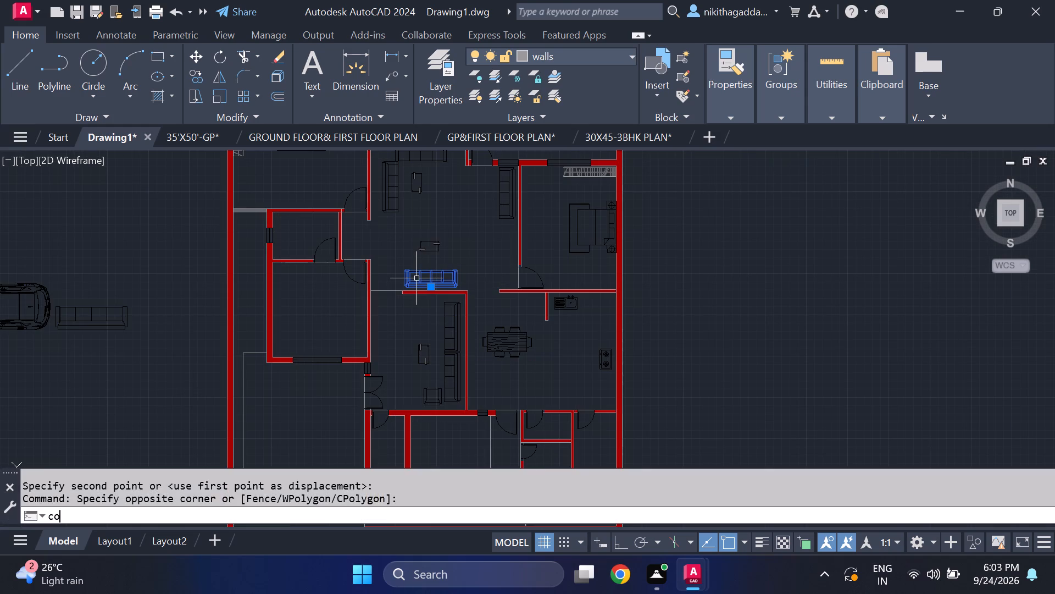
key("Return")
left_click(434, 278)
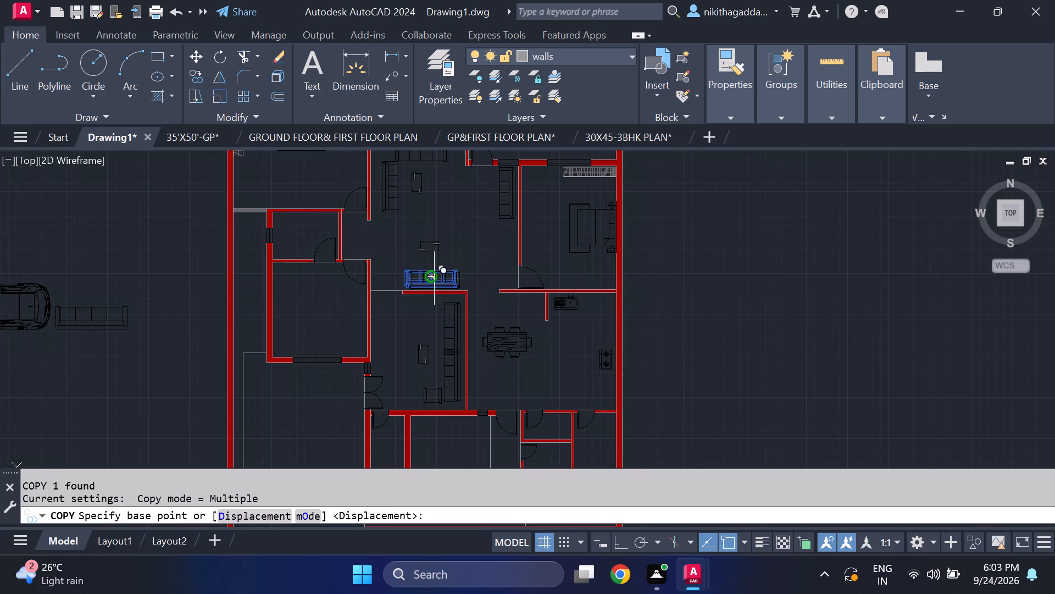
scroll(582, 278, "up", 2)
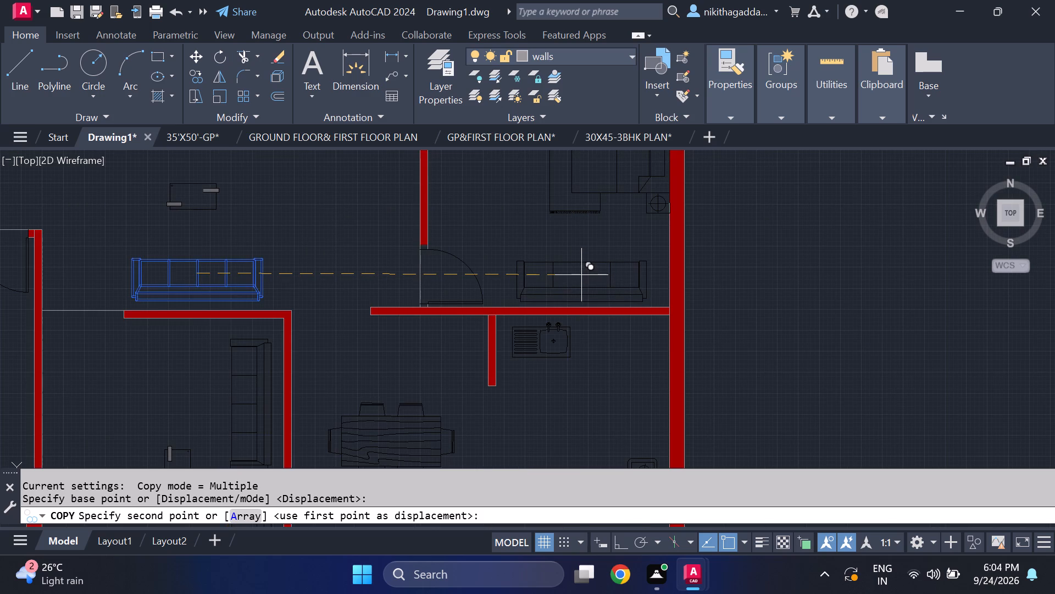
left_click(581, 275)
scroll(536, 270, "down", 3)
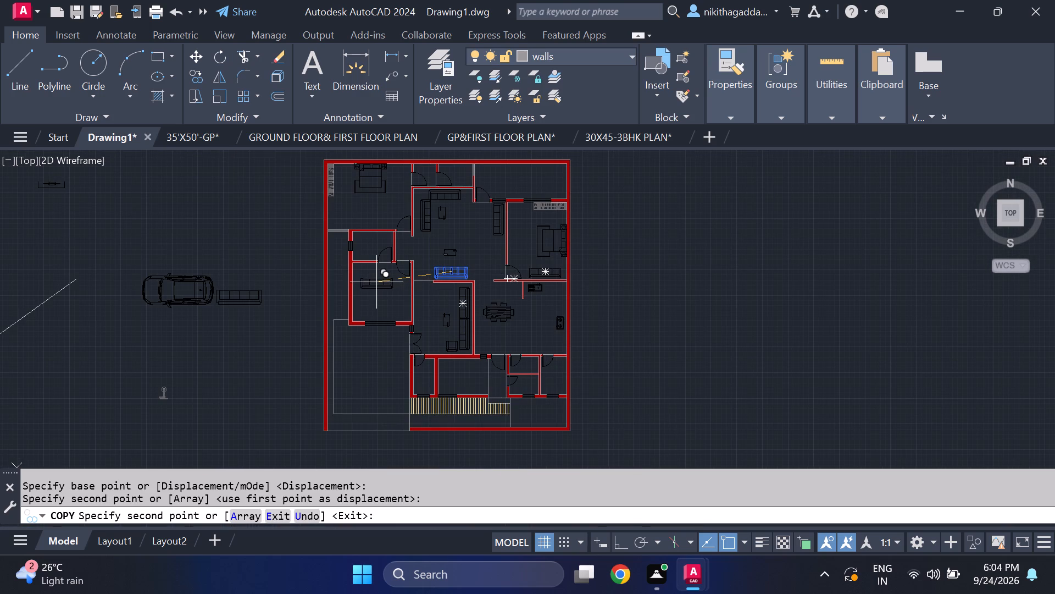
key("Escape")
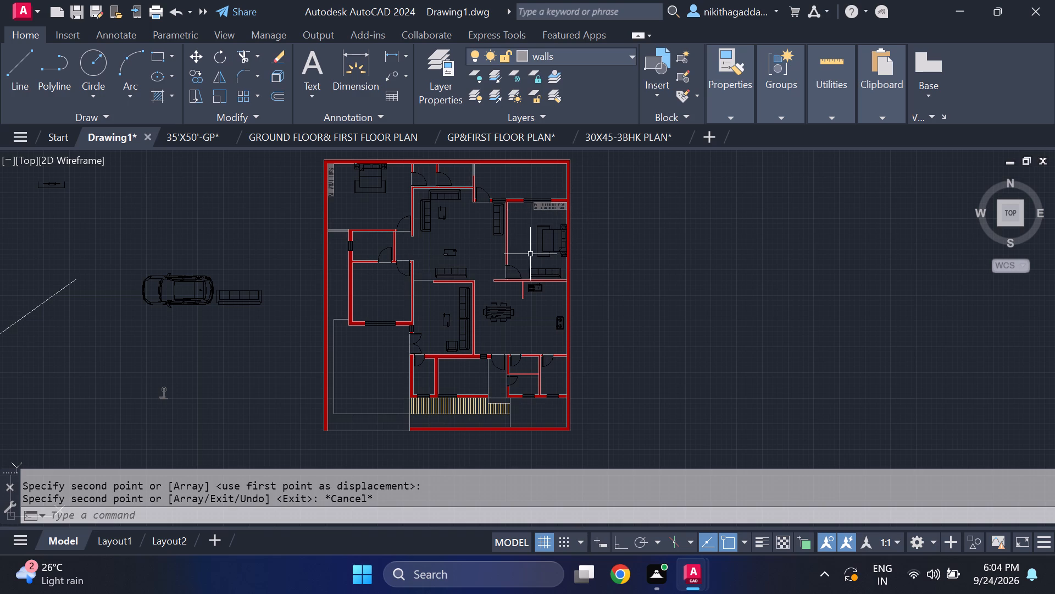
Mirror the TV unit outside the plan across an east-west line just north of it, keeping the original.
scroll(526, 251, "up", 1)
middle_click_drag(526, 221, 588, 245)
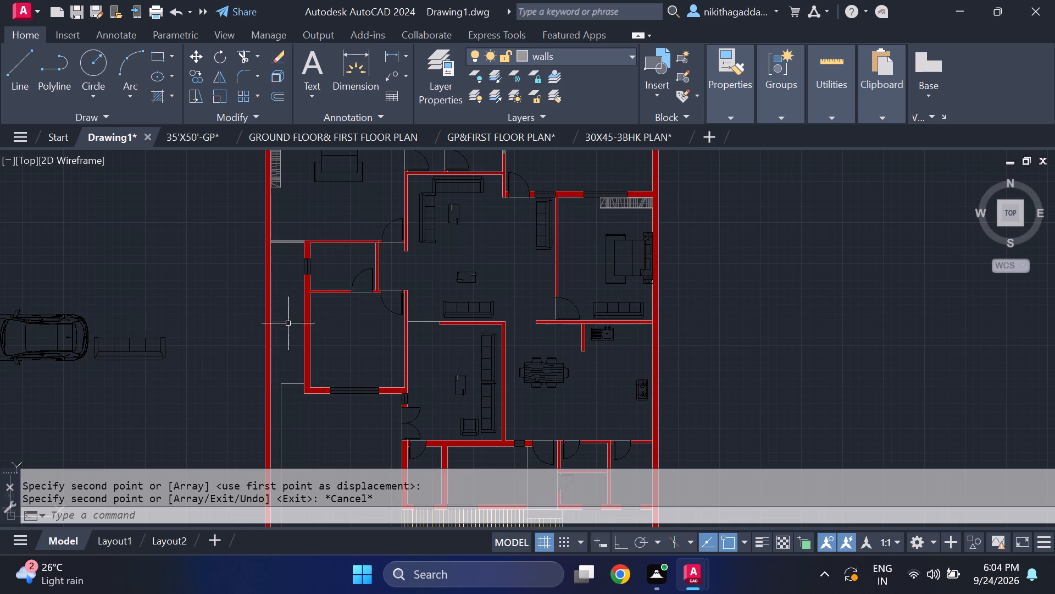
middle_click_drag(216, 310, 596, 337)
scroll(563, 337, "down", 2)
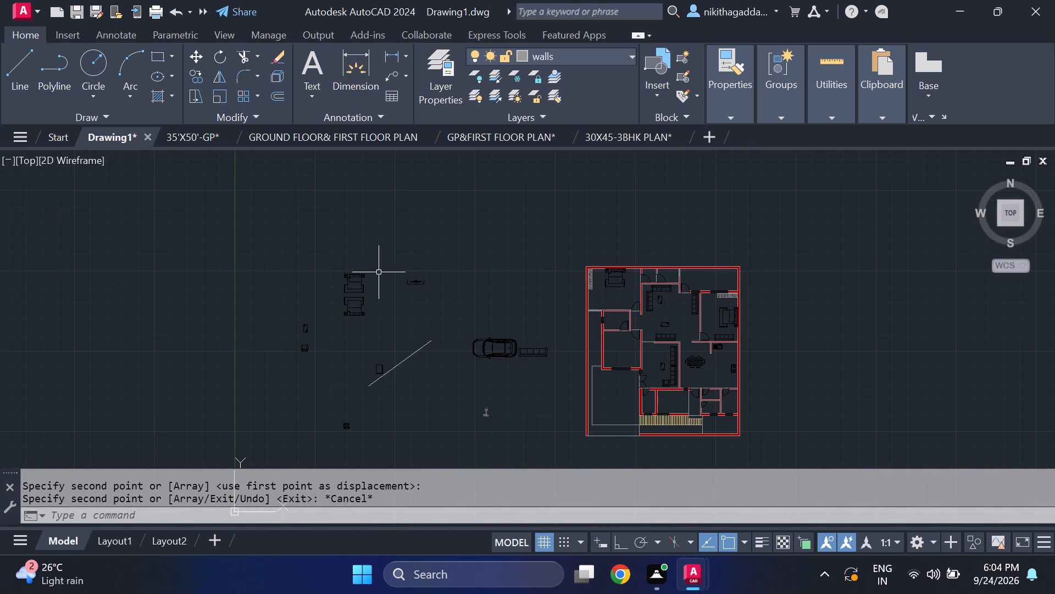
scroll(416, 271, "up", 4)
middle_click_drag(455, 322, 448, 289)
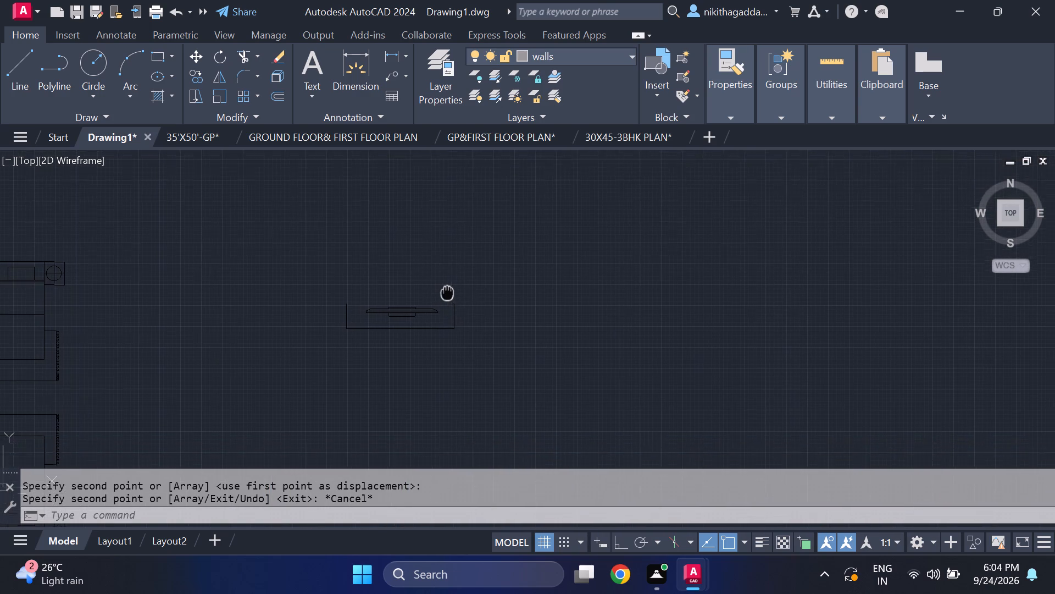
middle_click_drag(448, 289, 459, 238)
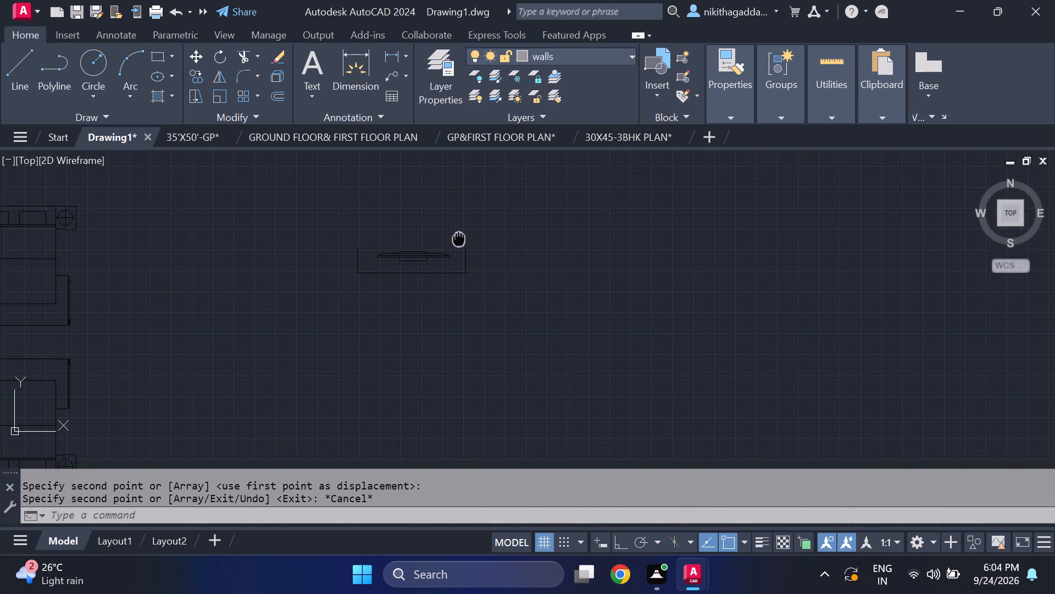
middle_click_drag(459, 238, 457, 230)
left_click_drag(517, 214, 507, 219)
left_click(208, 305)
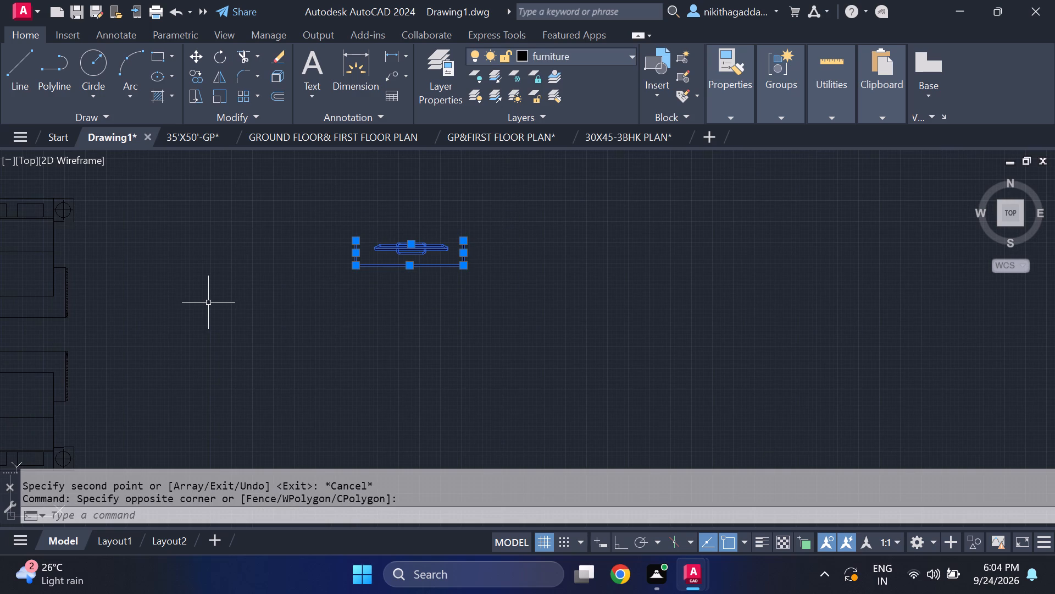
type("mi")
key("Return")
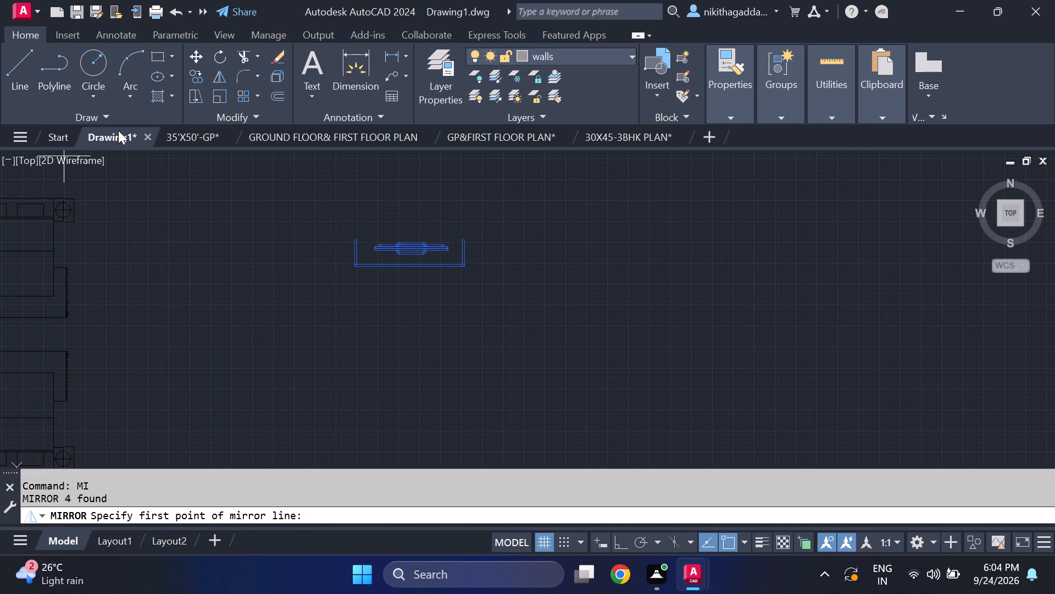
left_click(192, 222)
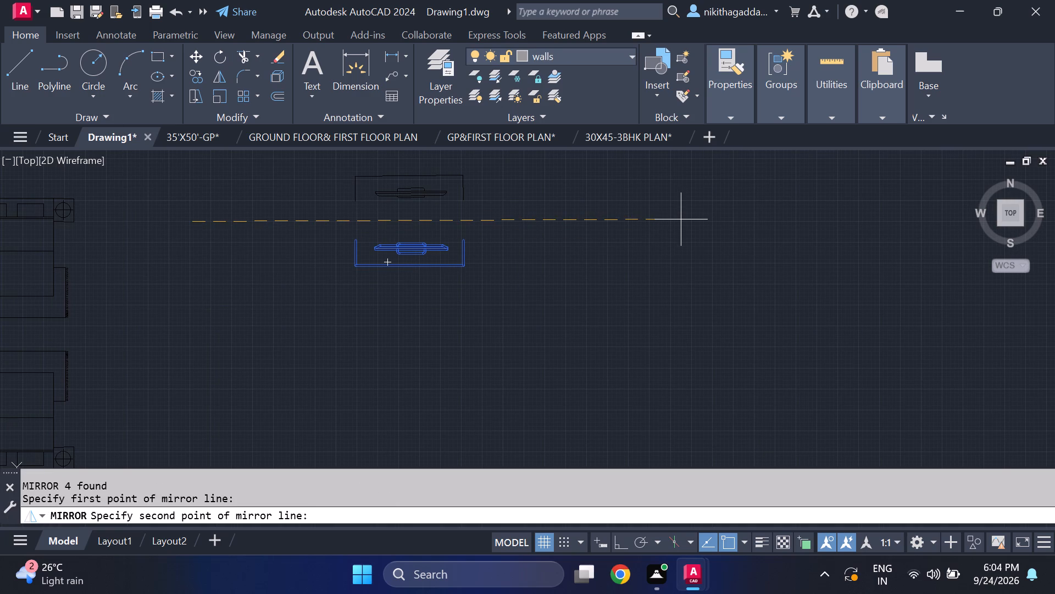
key("F8")
left_click(708, 228)
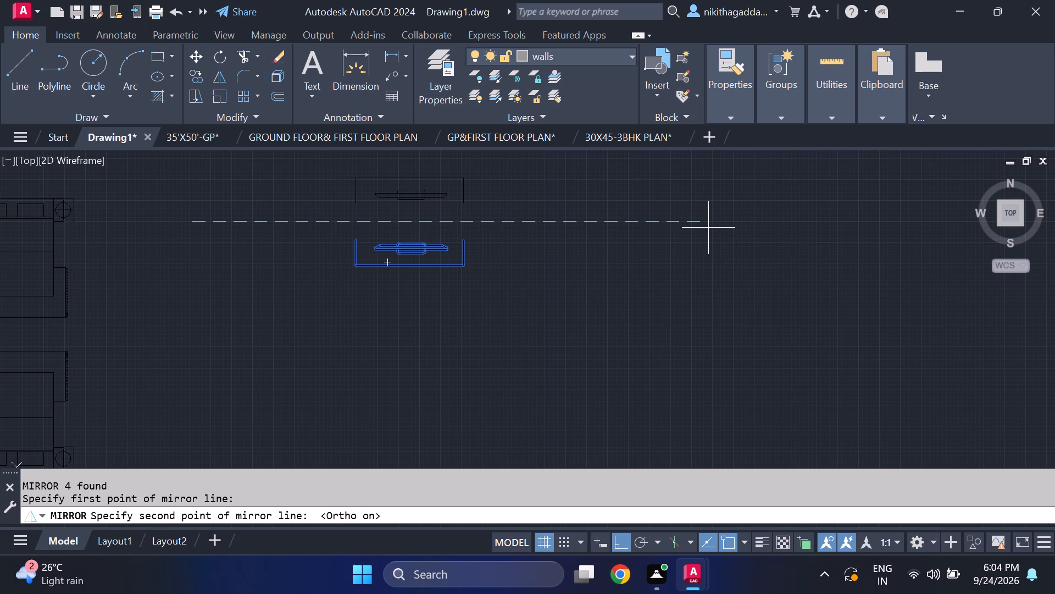
type("ni")
key("BackSpace")
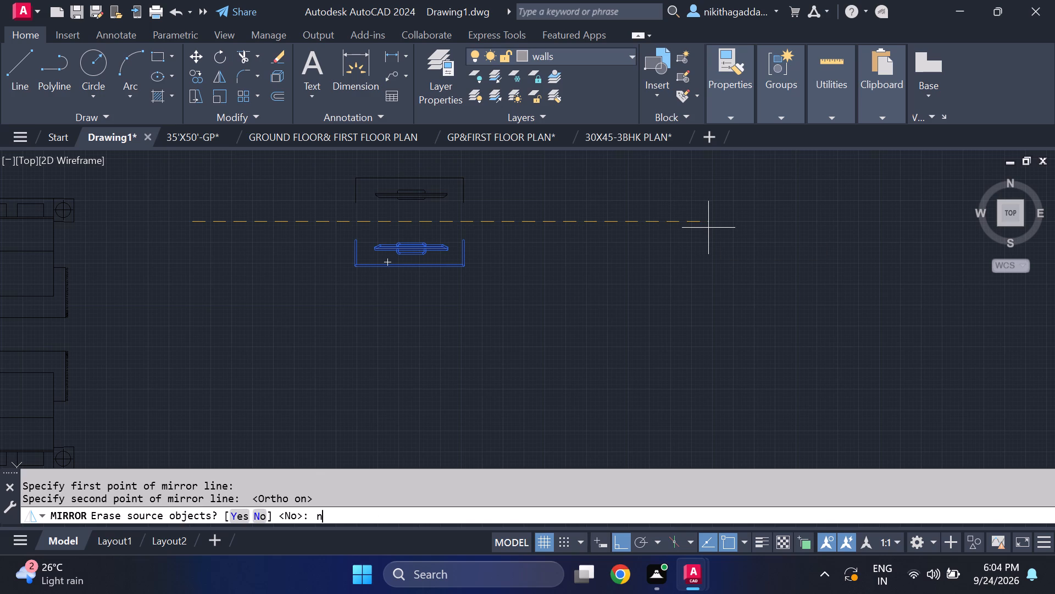
key("o")
key("Return")
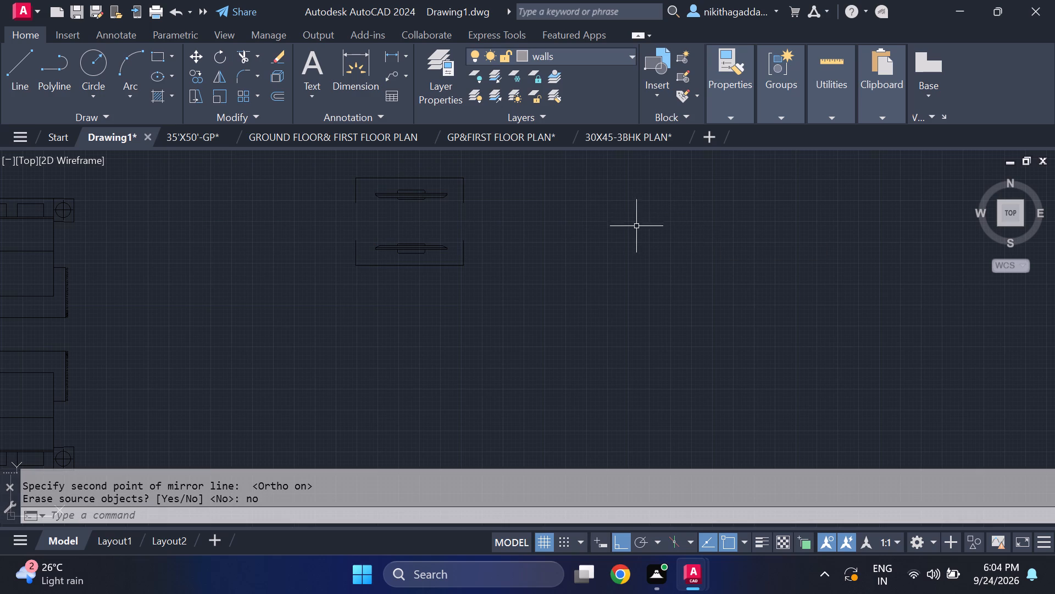
Rotate the southern TV unit 90 degrees about the midpoint of its base line so it runs north-south.
middle_click_drag(638, 227, 647, 274)
left_click_drag(551, 289, 510, 301)
left_click(180, 367)
type("ro")
key("Return")
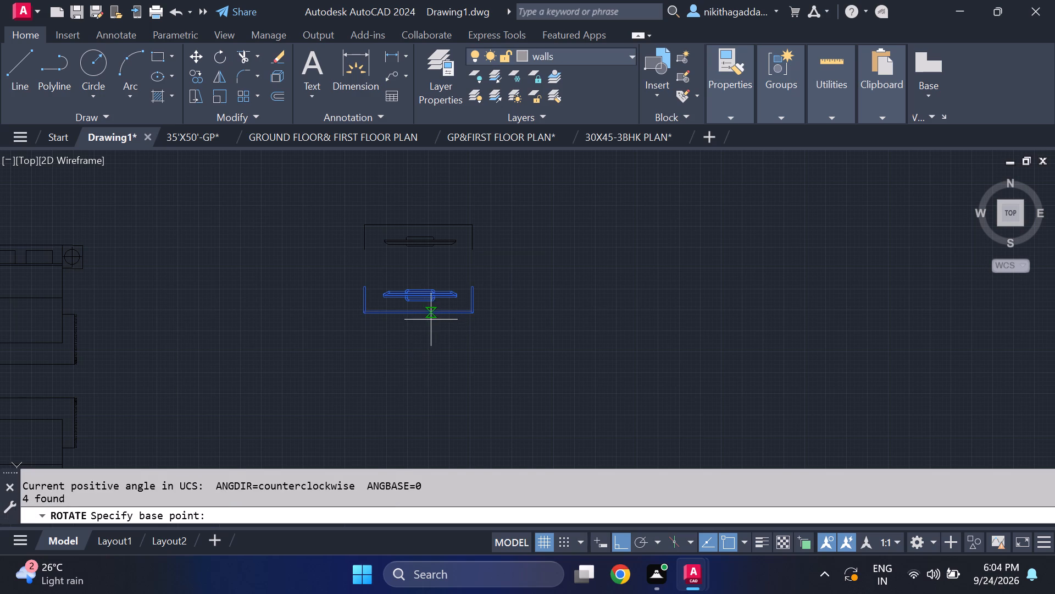
left_click(416, 317)
left_click(409, 163)
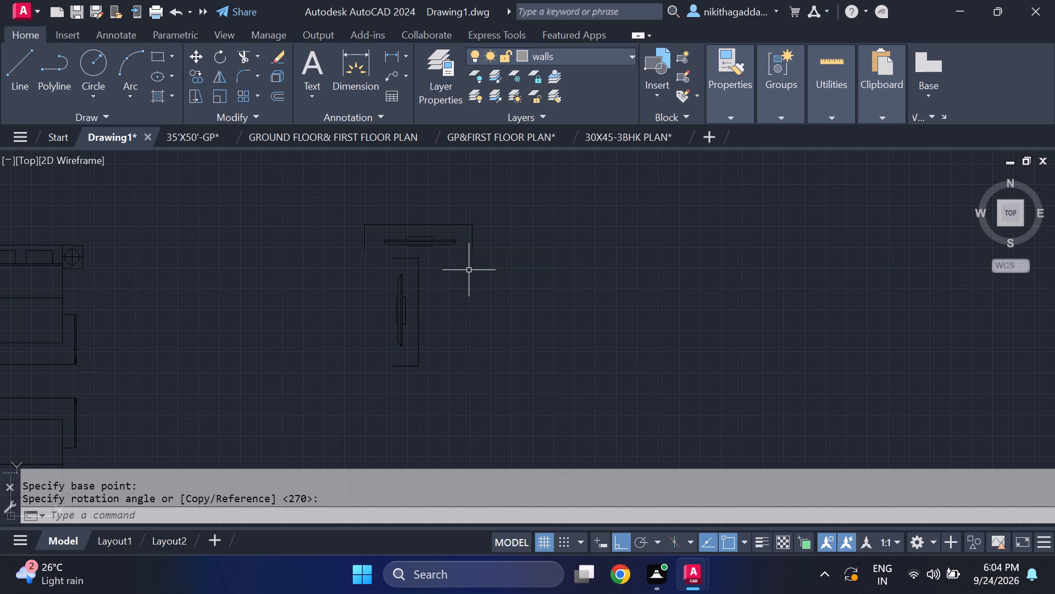
Mirror the north-south TV unit across a north-south line just east of it, keeping the original.
left_click_drag(455, 276, 445, 289)
left_click(374, 334)
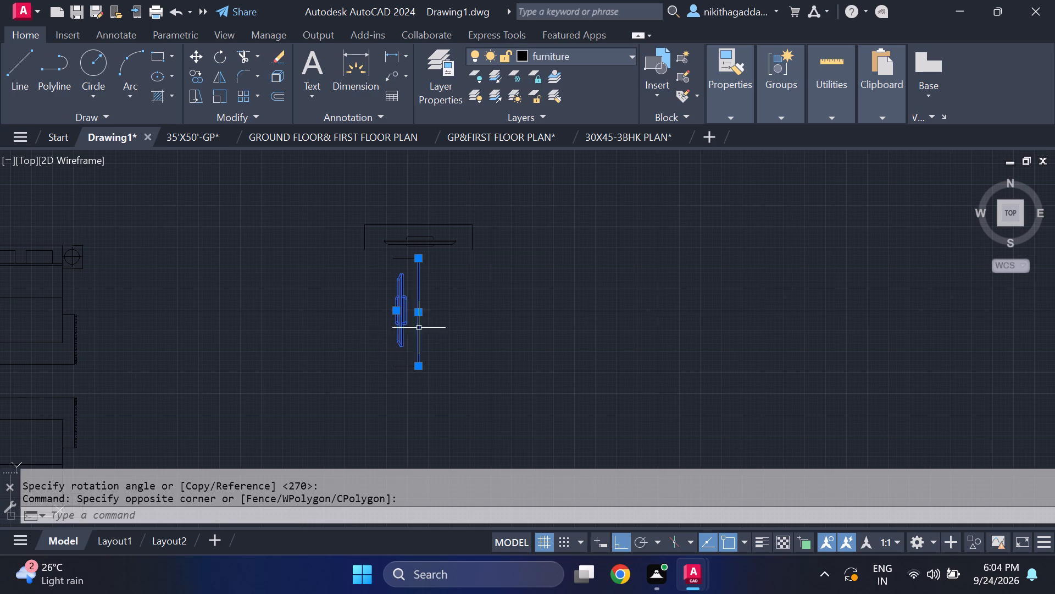
scroll(420, 255, "up", 1)
left_click_drag(442, 254, 436, 256)
left_click(335, 287)
middle_click_drag(464, 389, 460, 387)
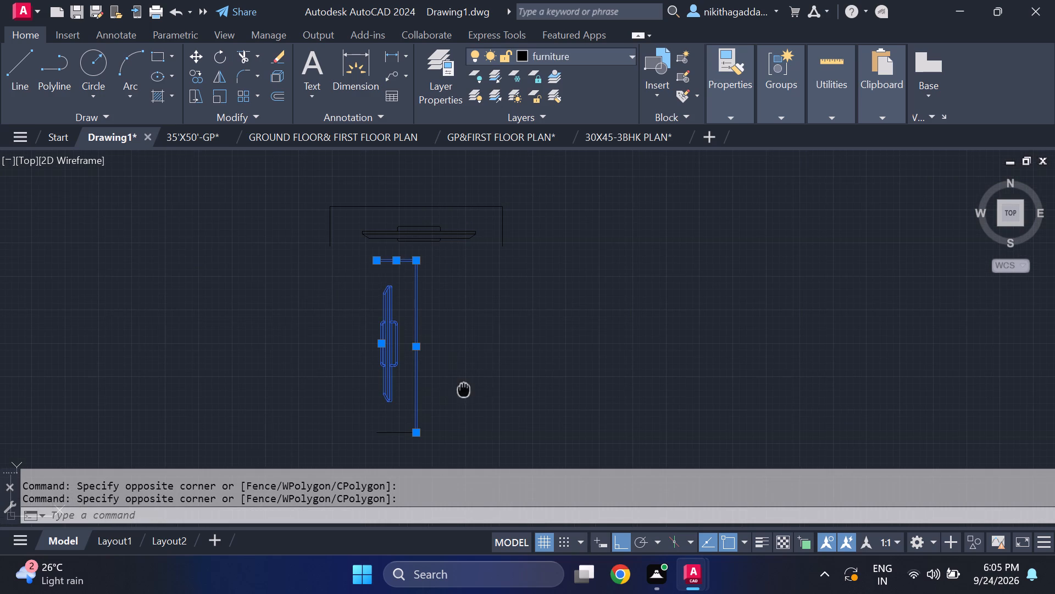
middle_click_drag(460, 387, 456, 325)
left_click(493, 353)
left_click(307, 384)
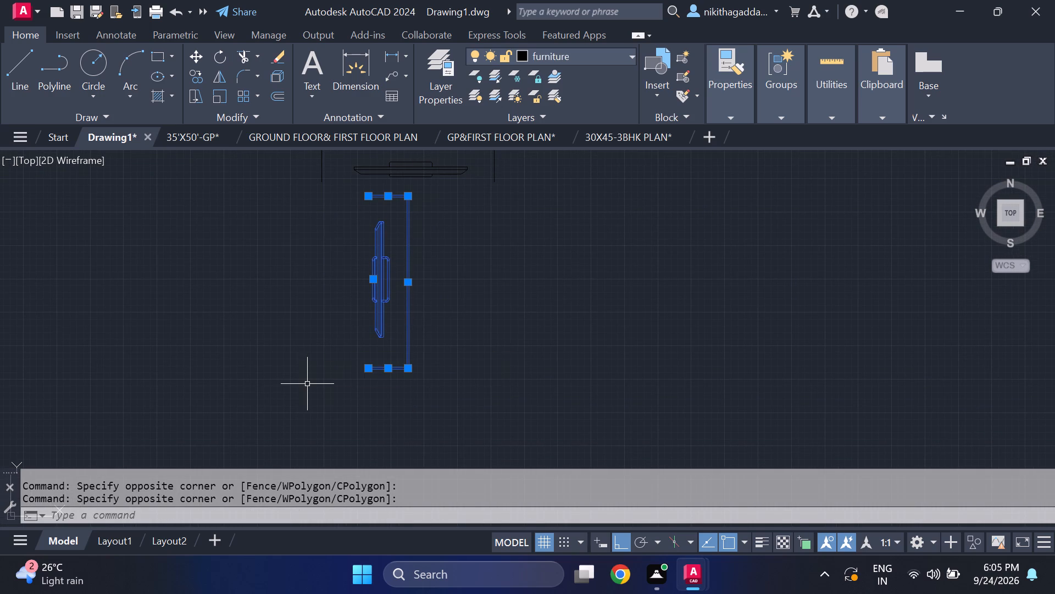
type("mi")
key("Return")
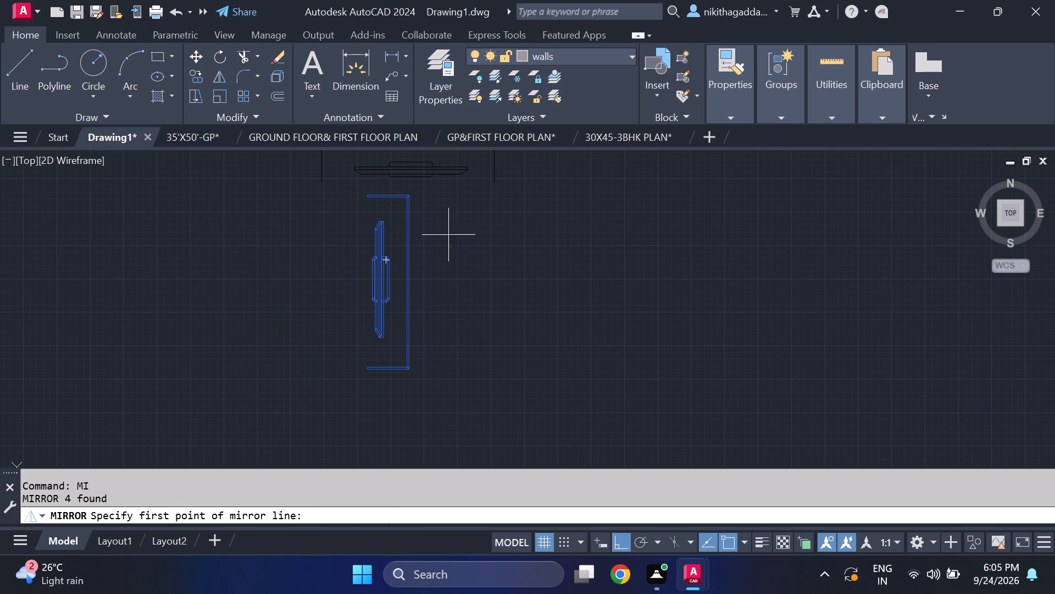
left_click(480, 206)
left_click(501, 388)
type("no")
key("Return")
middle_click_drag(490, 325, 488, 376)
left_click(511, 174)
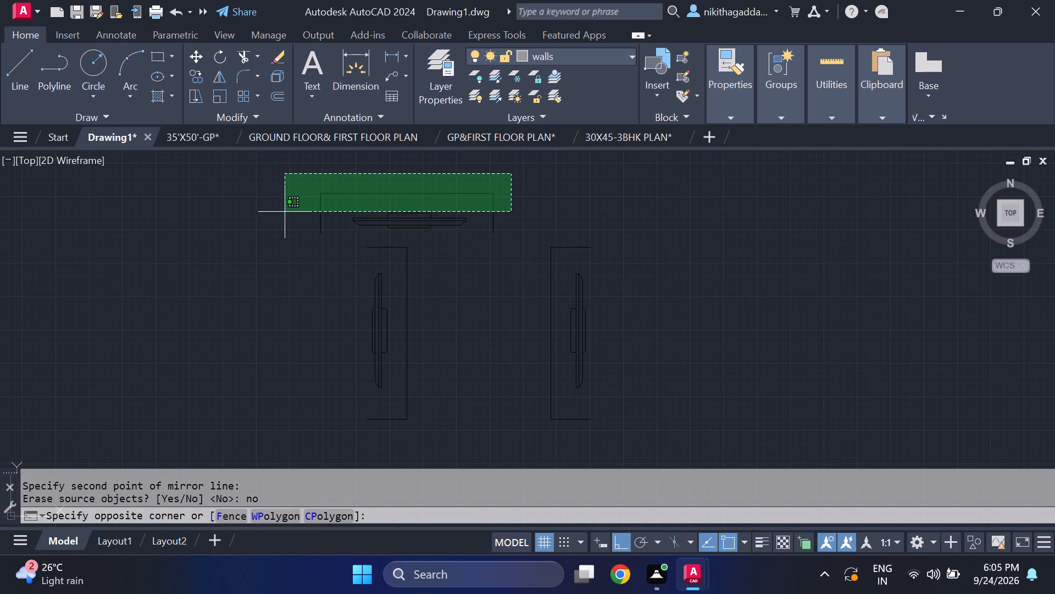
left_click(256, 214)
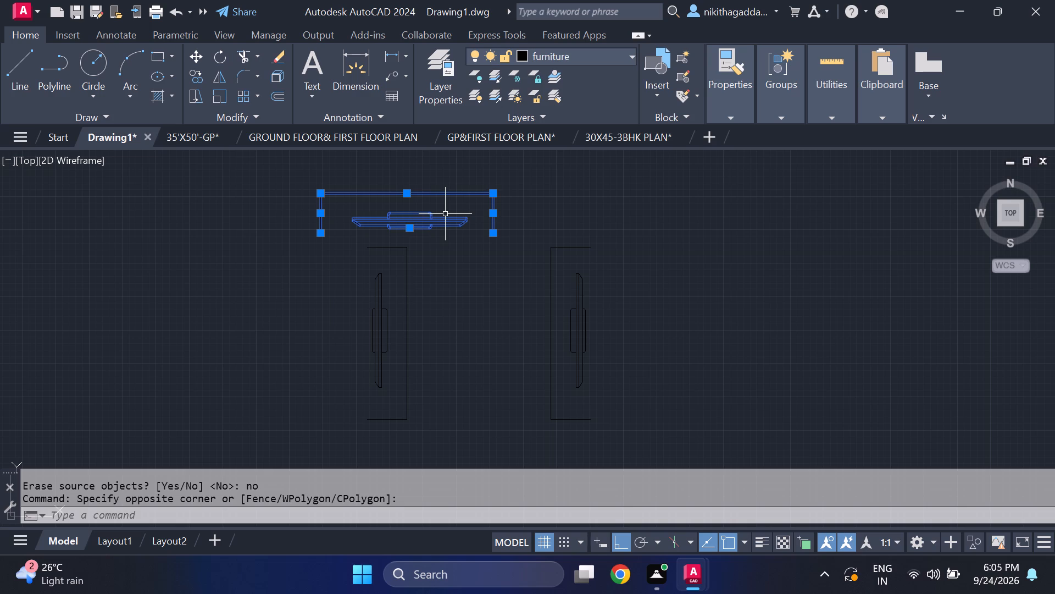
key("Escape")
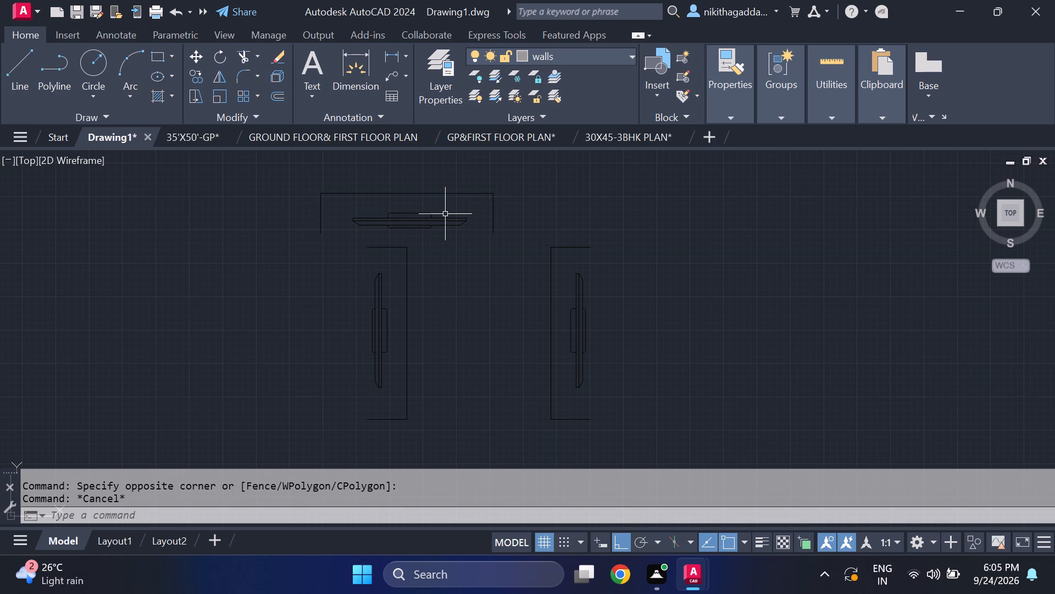
Draw a line on the furniture layer closing the open south side of the northern TV unit.
left_click(623, 57)
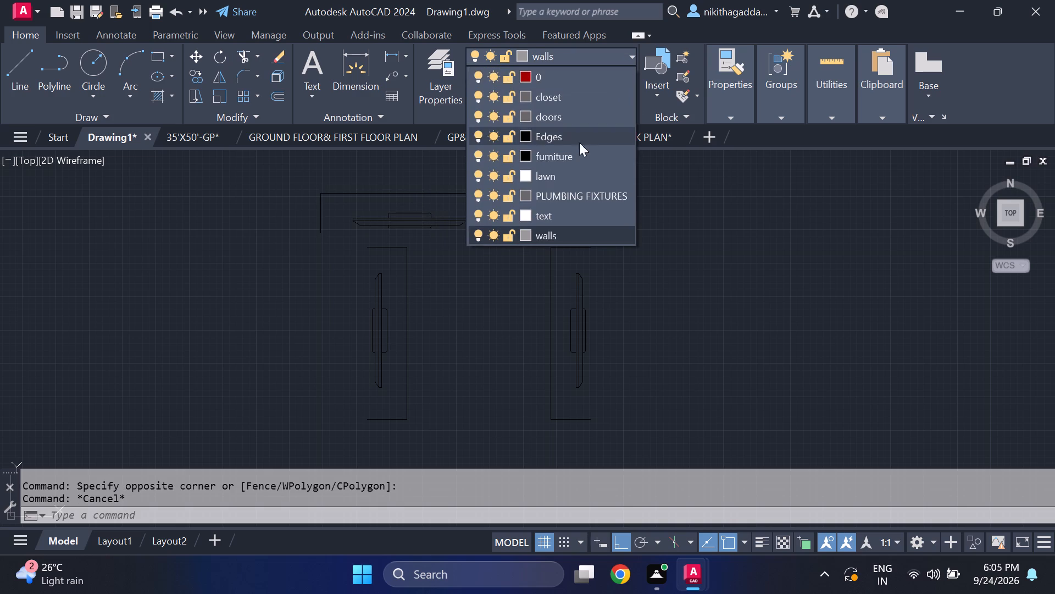
left_click(574, 150)
key("l")
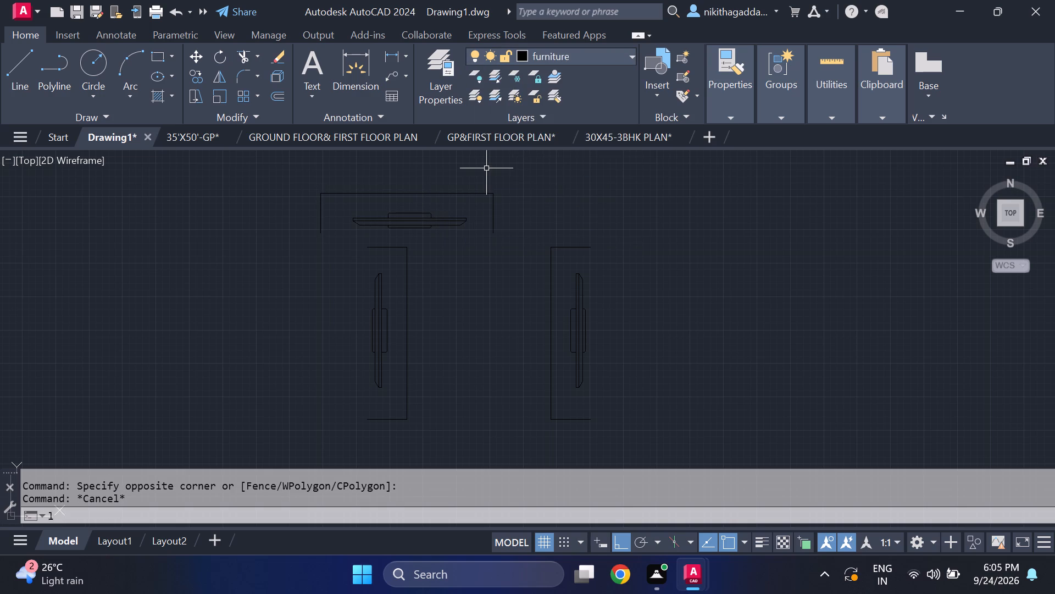
key("Return")
left_click(327, 231)
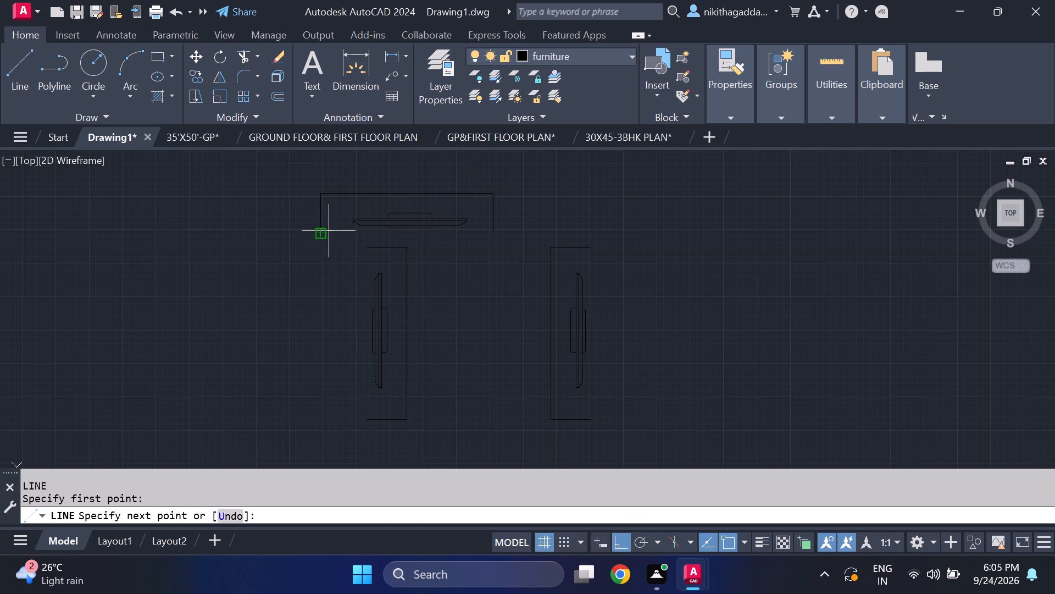
left_click(497, 234)
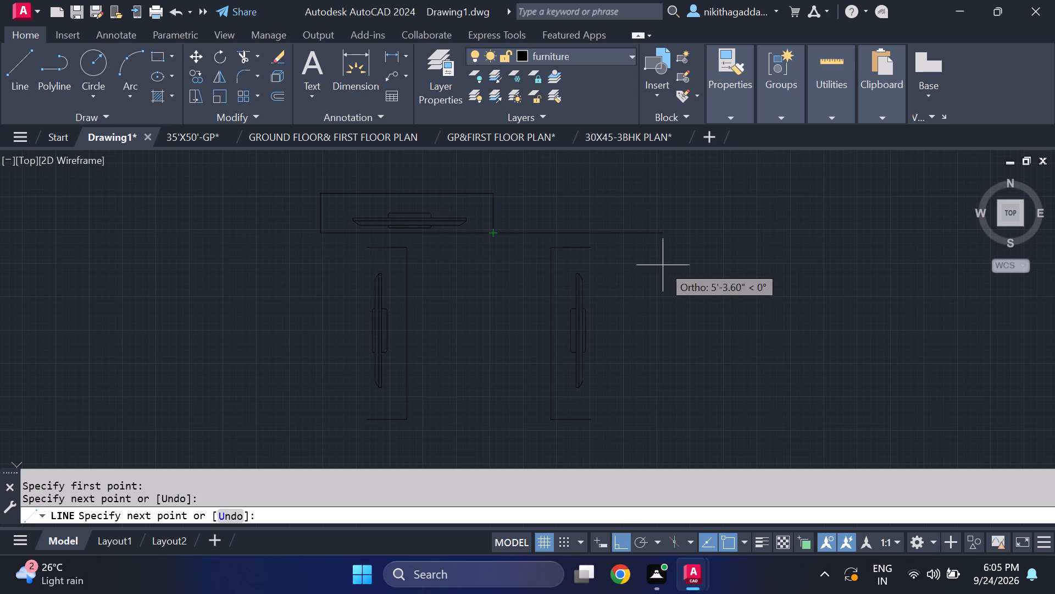
key("Escape")
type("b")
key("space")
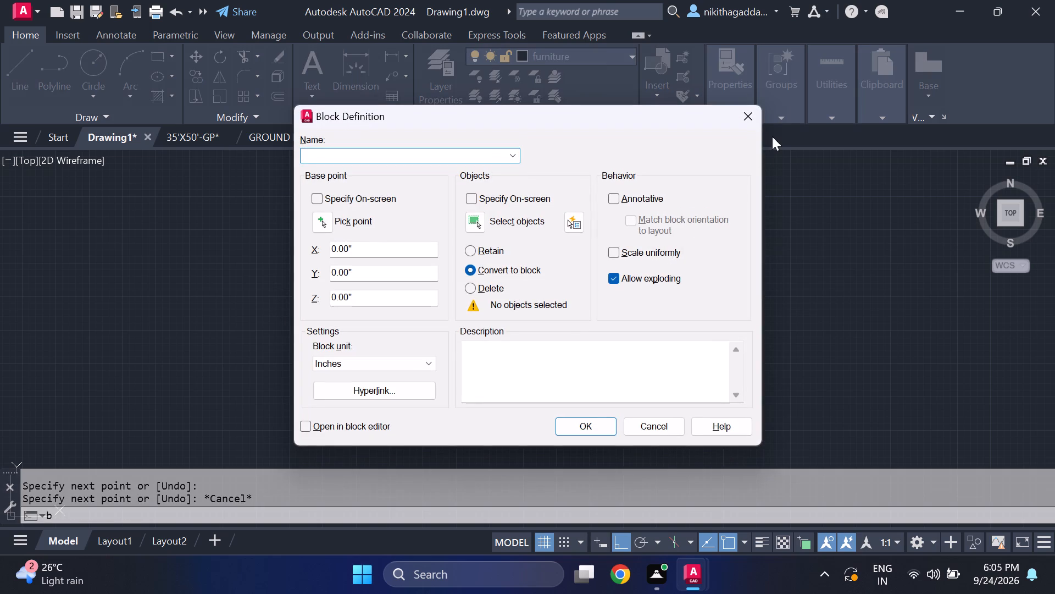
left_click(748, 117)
Draw lines closing the open outer long sides of the two north-south TV units, east side and west side respectively.
key("l")
key("Return")
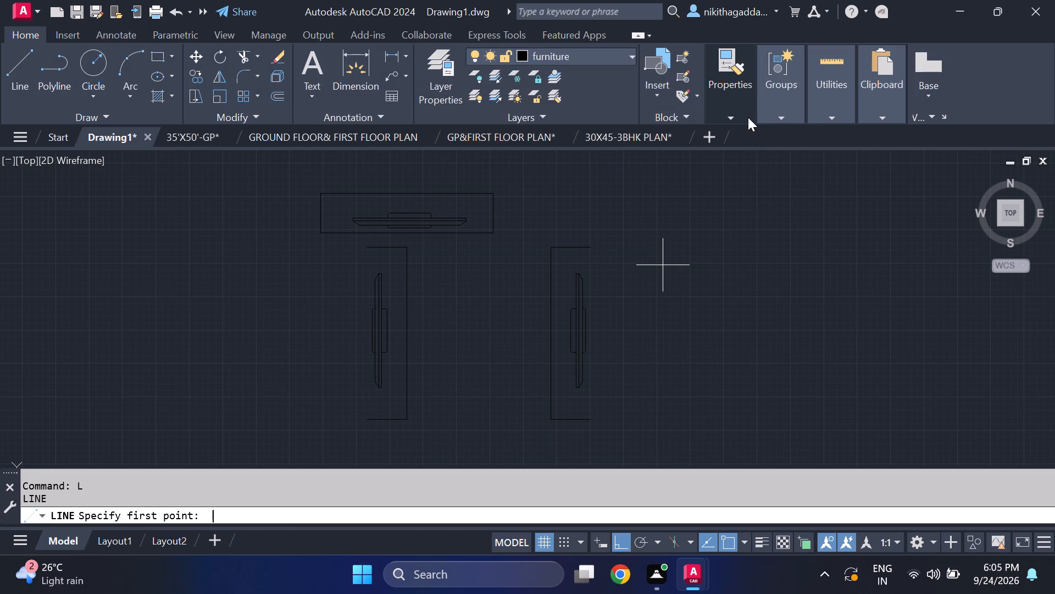
left_click(588, 248)
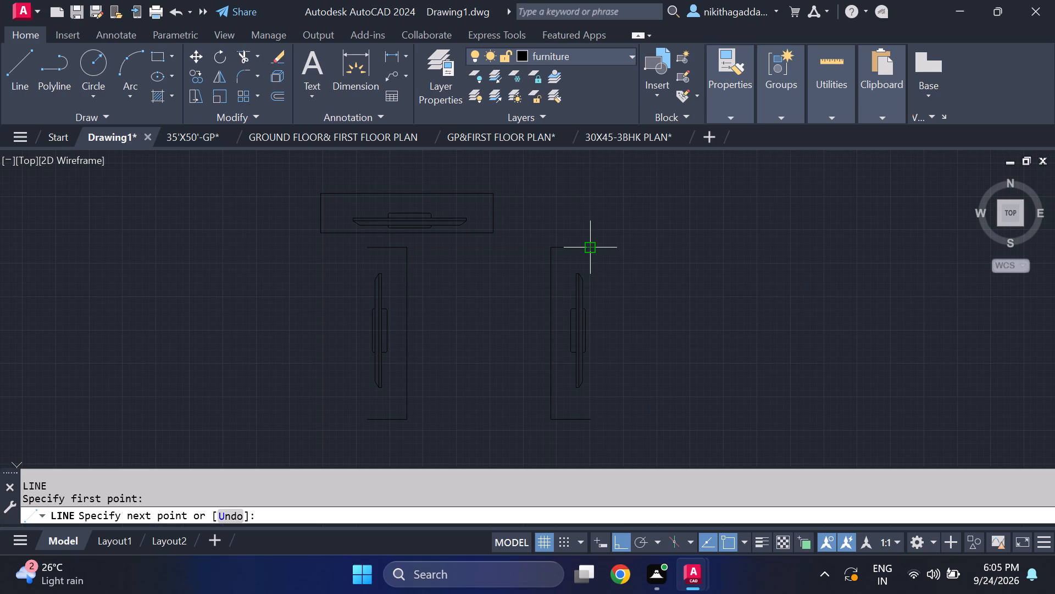
left_click(592, 422)
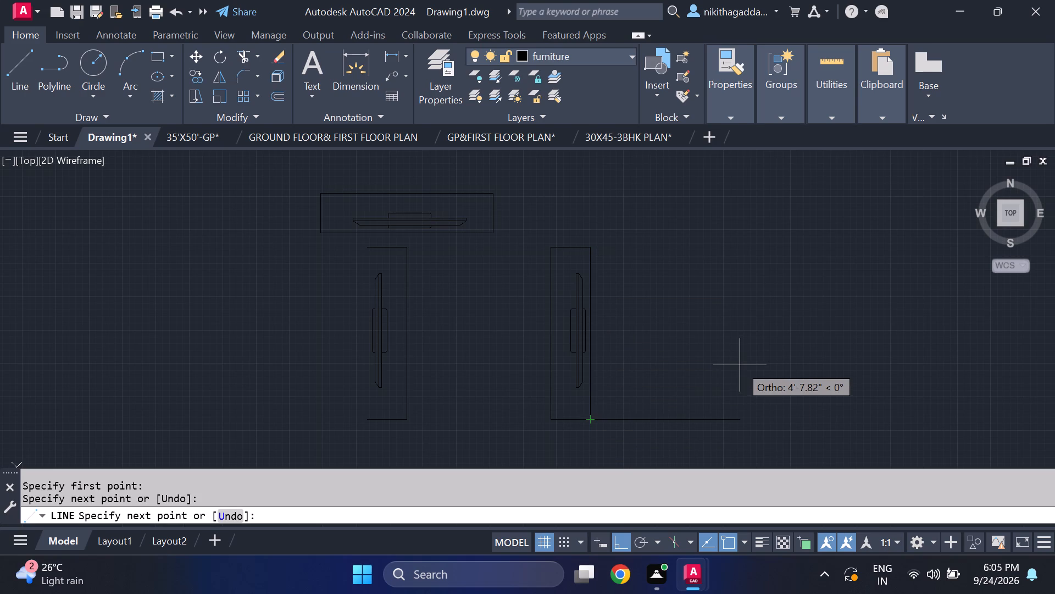
key("Escape")
key("space")
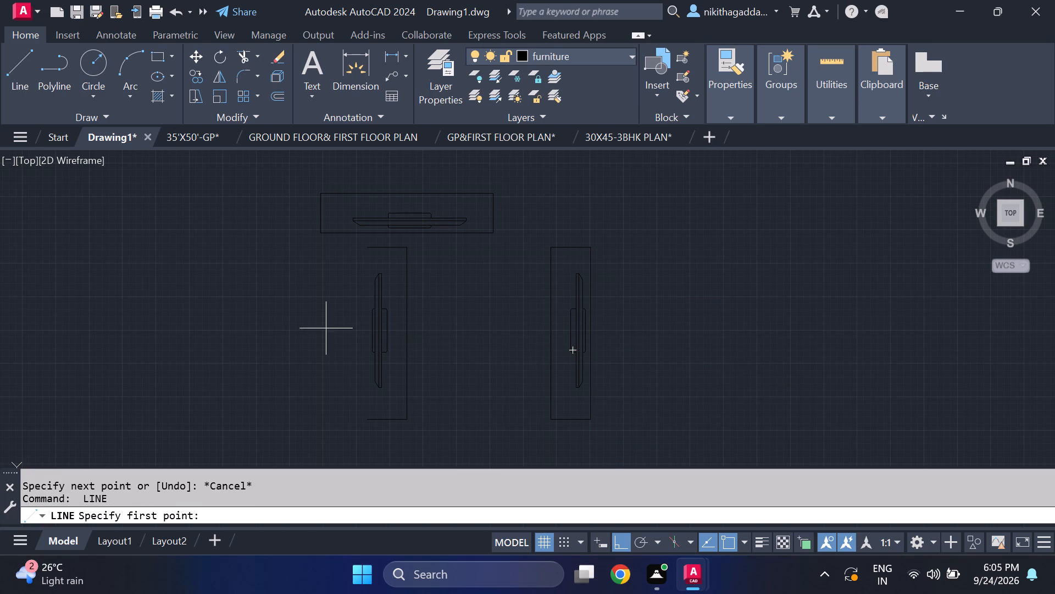
left_click(368, 252)
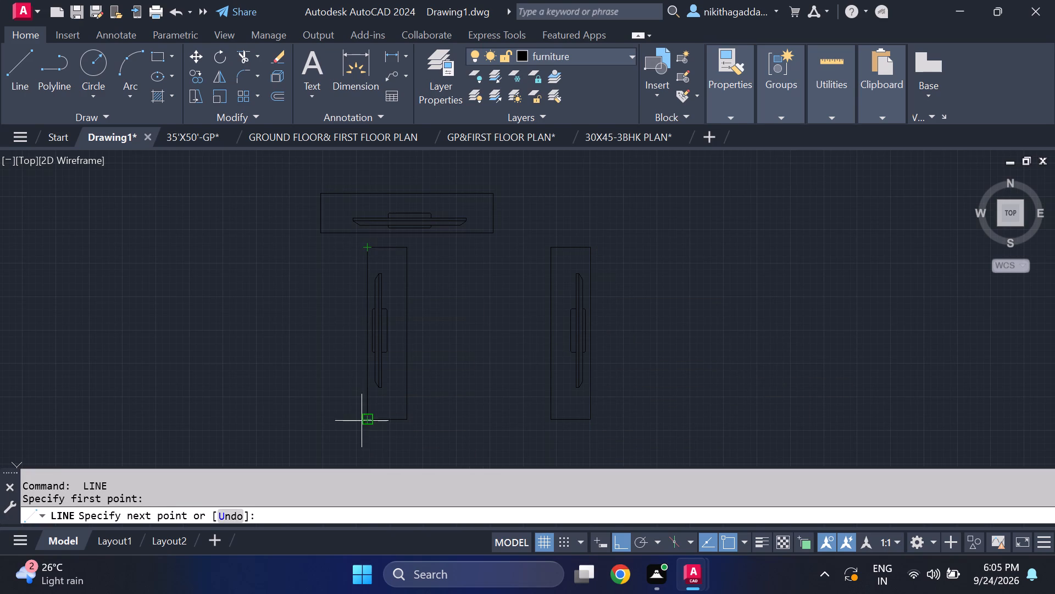
left_click(362, 421)
key("Escape")
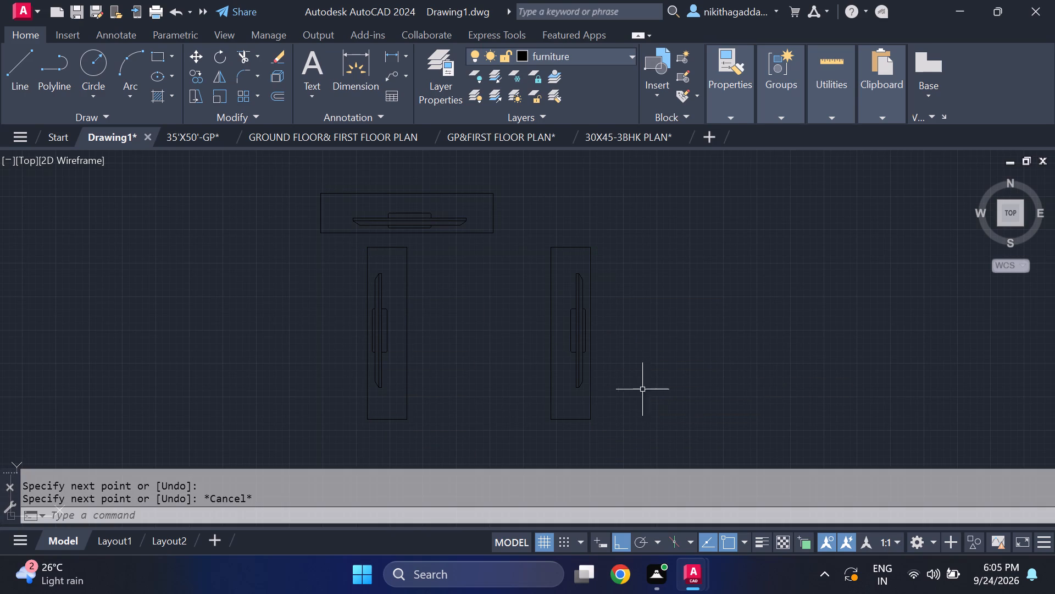
Move the northern TV unit, with Ortho off, into the northwest bedroom, just off its south wall opposite the bed.
left_click(521, 190)
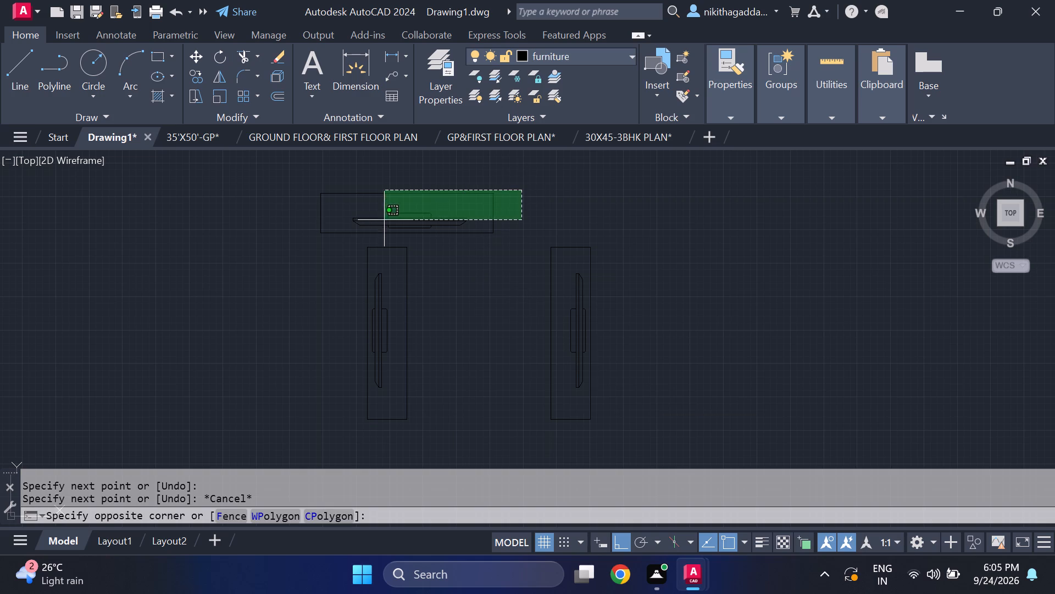
left_click(245, 239)
key("m")
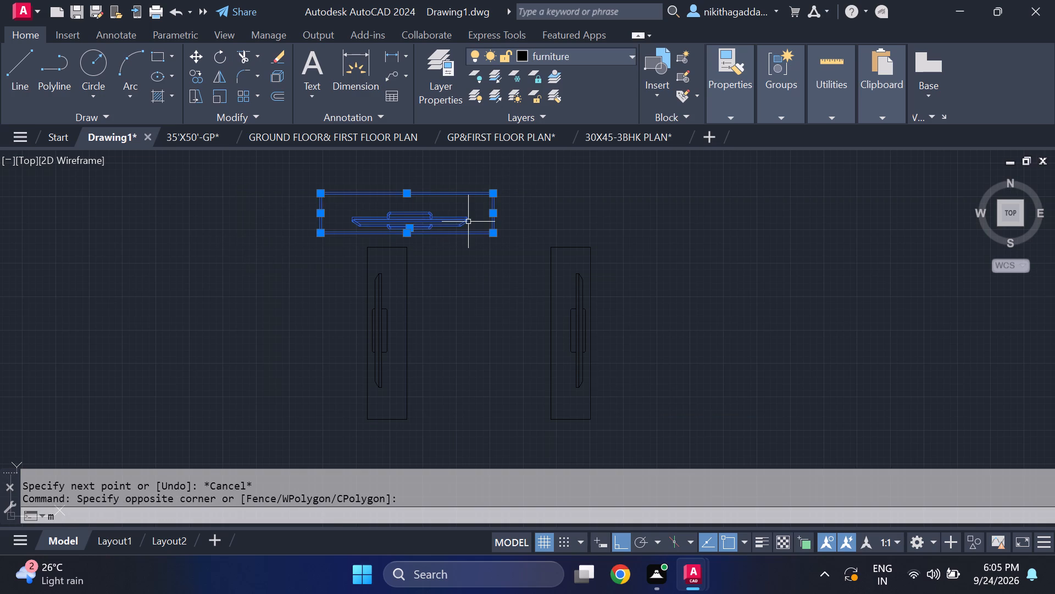
key("Return")
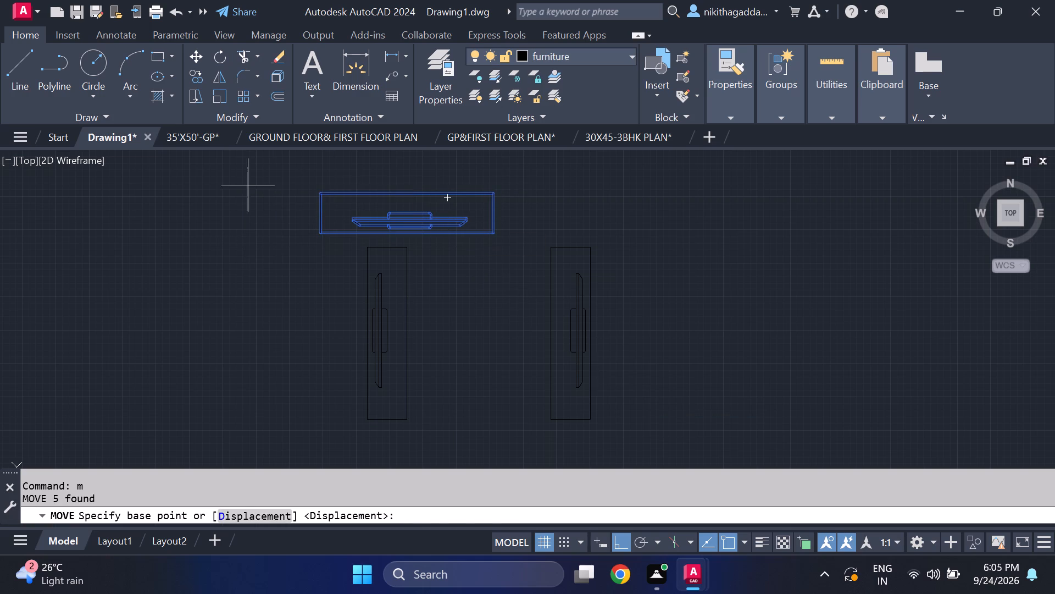
left_click(318, 232)
scroll(495, 224, "down", 4)
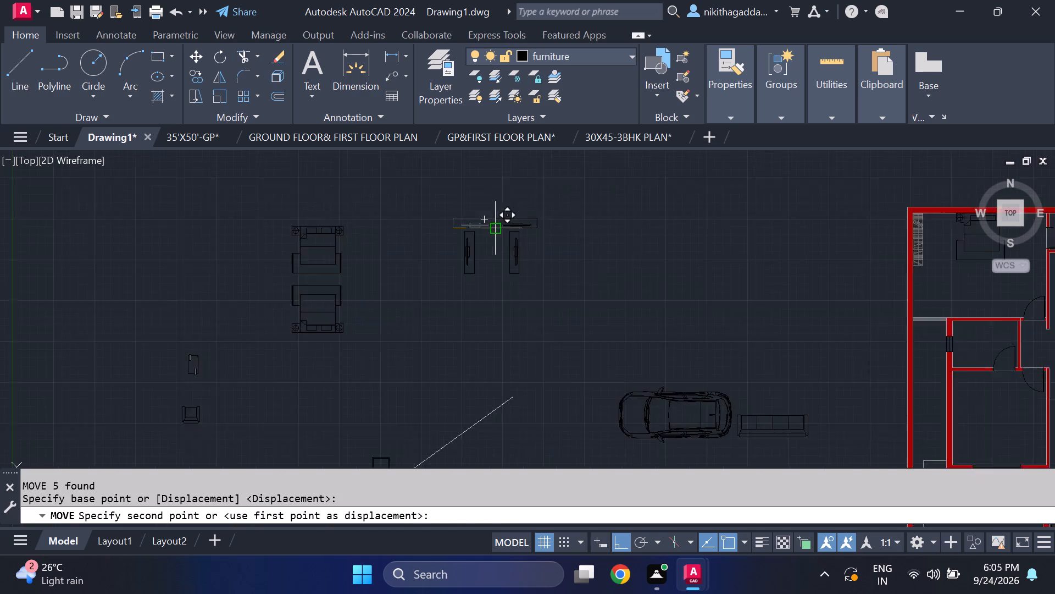
middle_click_drag(604, 294, 375, 313)
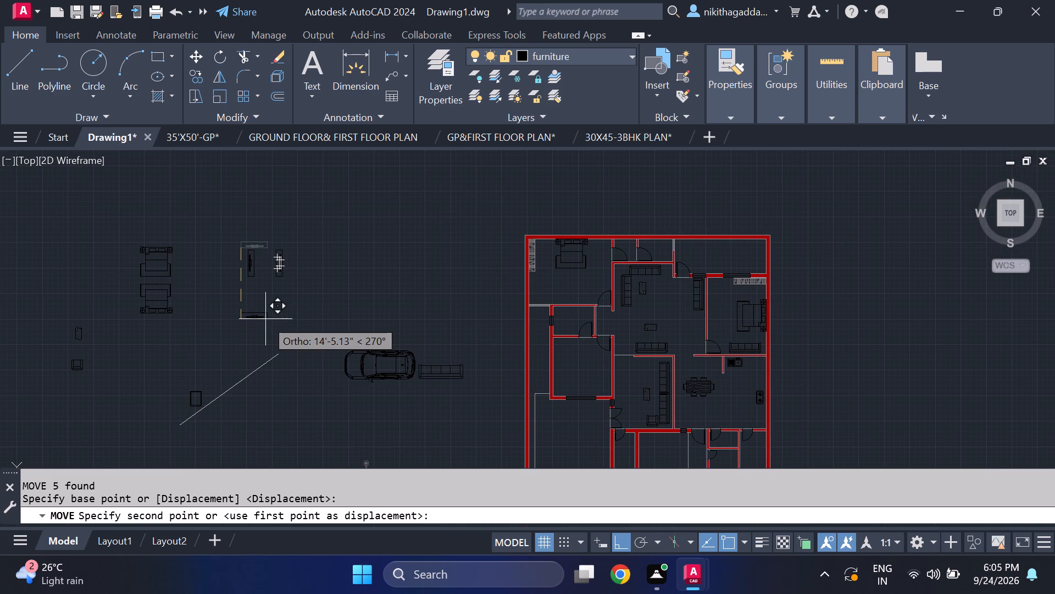
key("F8")
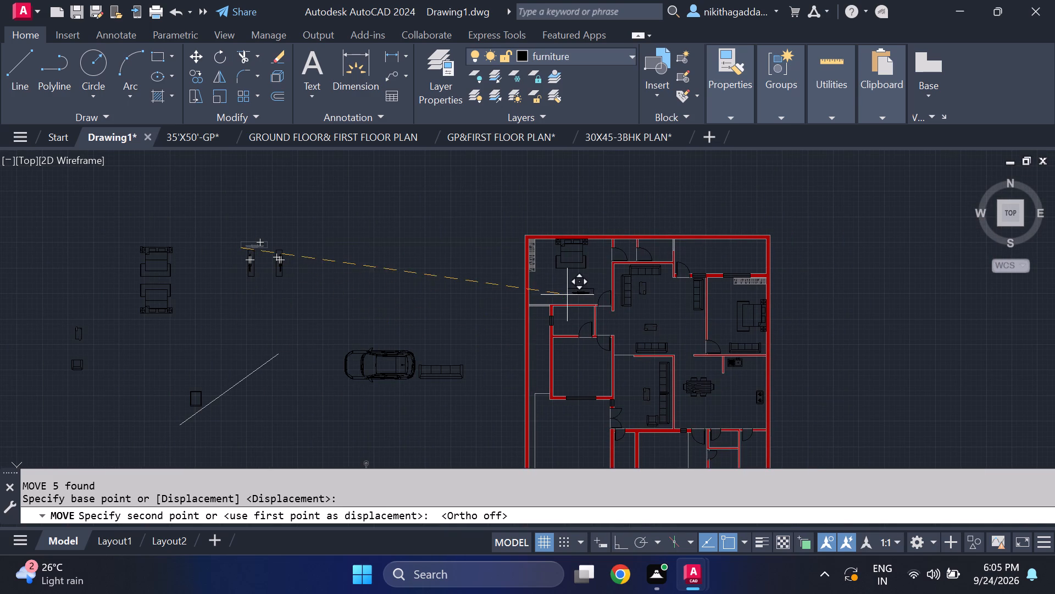
scroll(567, 295, "up", 3)
scroll(463, 348, "up", 1)
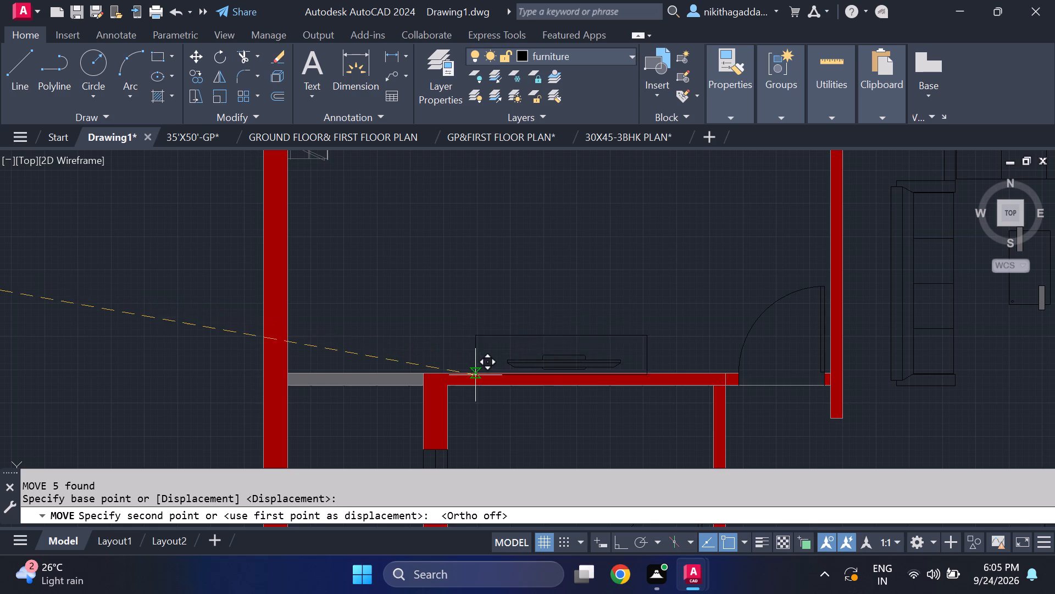
scroll(475, 375, "up", 3)
scroll(407, 356, "down", 2)
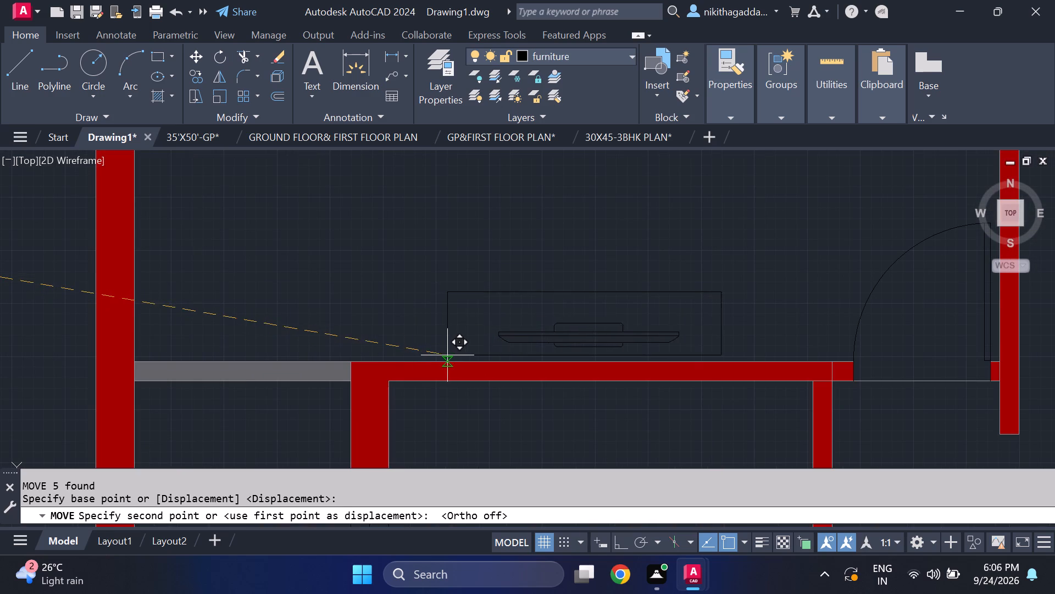
scroll(451, 356, "up", 2)
scroll(435, 355, "down", 1)
middle_click_drag(434, 355, 417, 356)
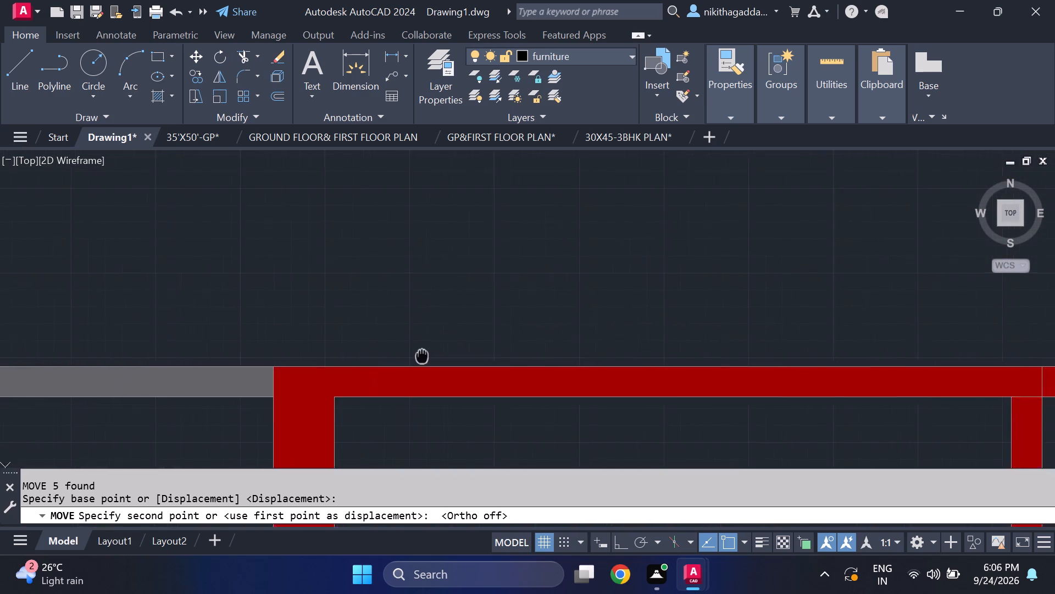
middle_click_drag(417, 356, 288, 389)
scroll(296, 389, "down", 1)
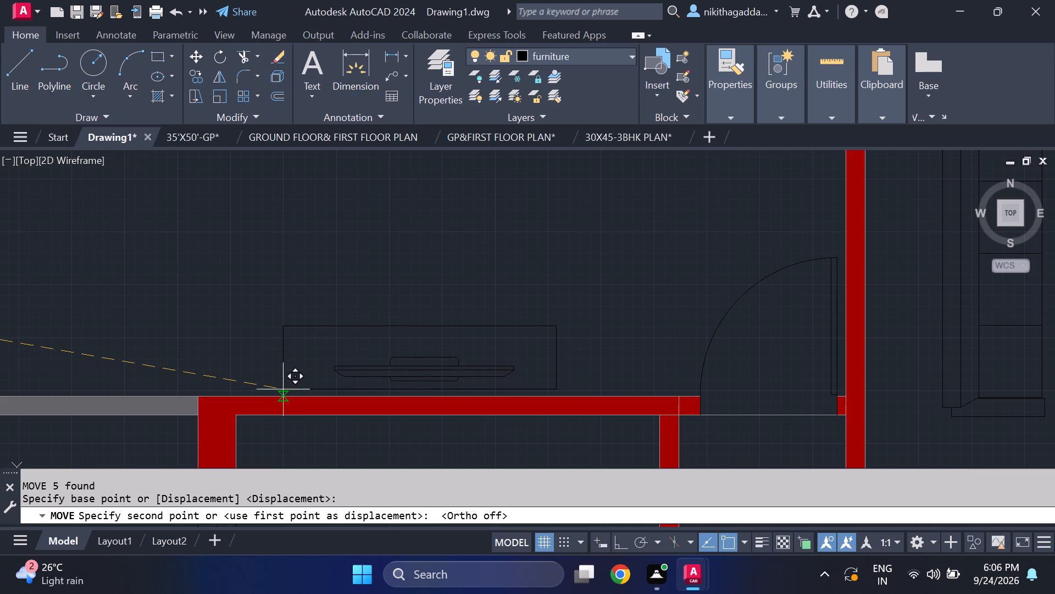
scroll(283, 389, "up", 2)
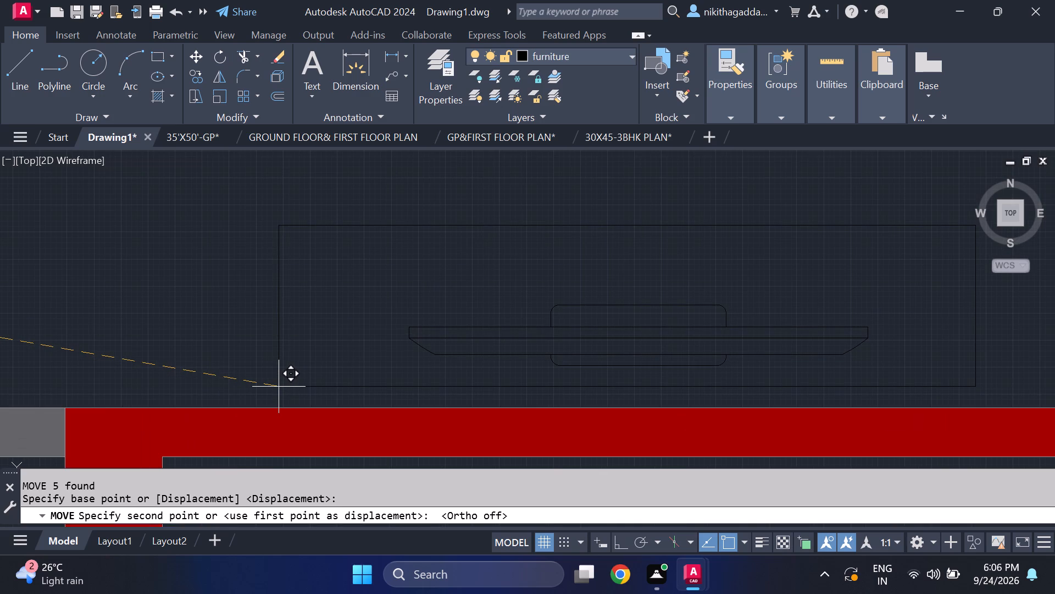
scroll(279, 387, "down", 1)
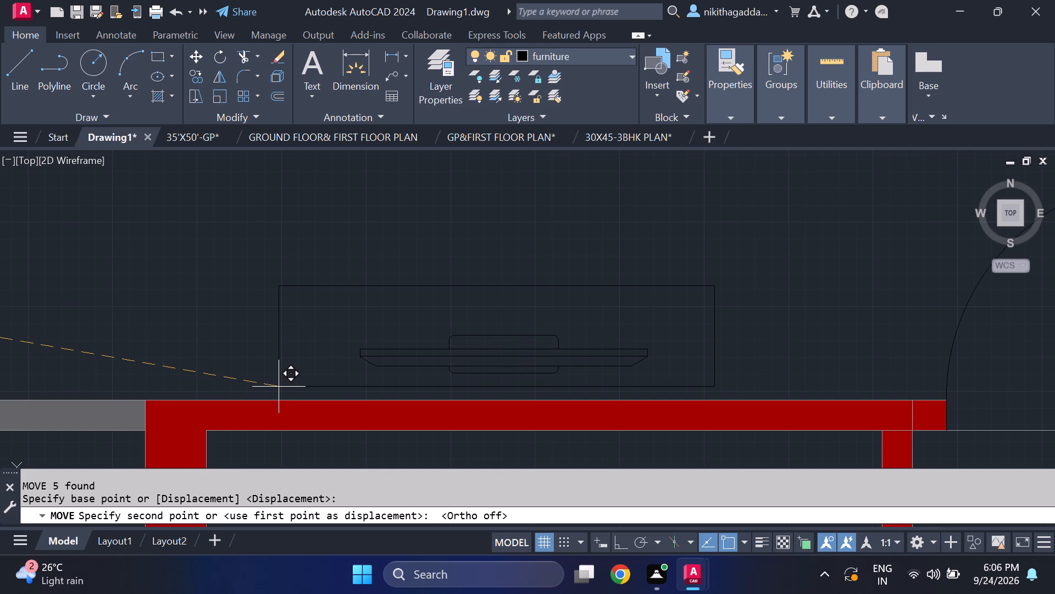
scroll(265, 381, "up", 3)
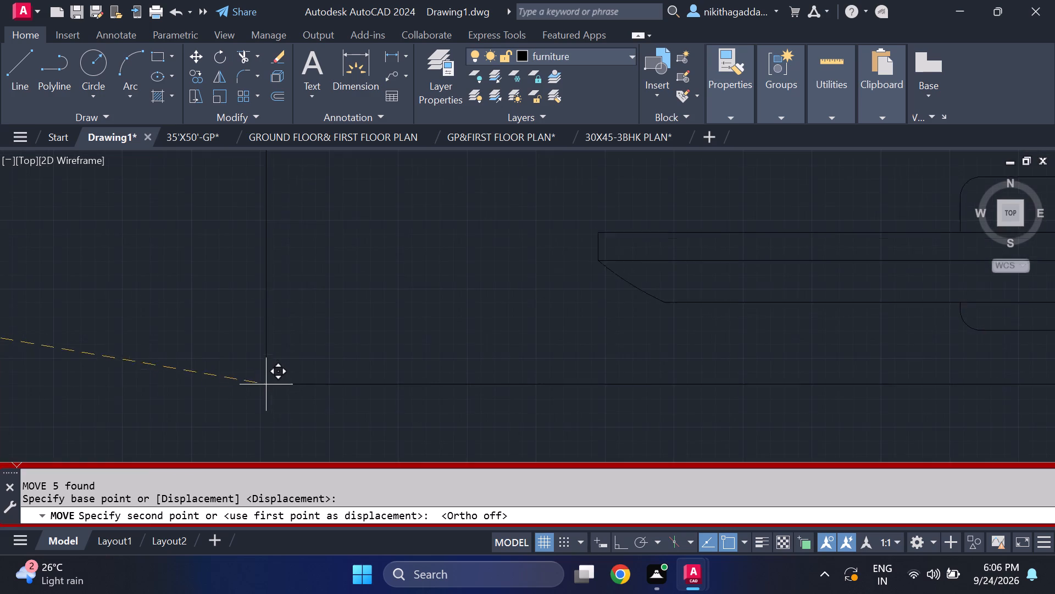
scroll(301, 414, "down", 2)
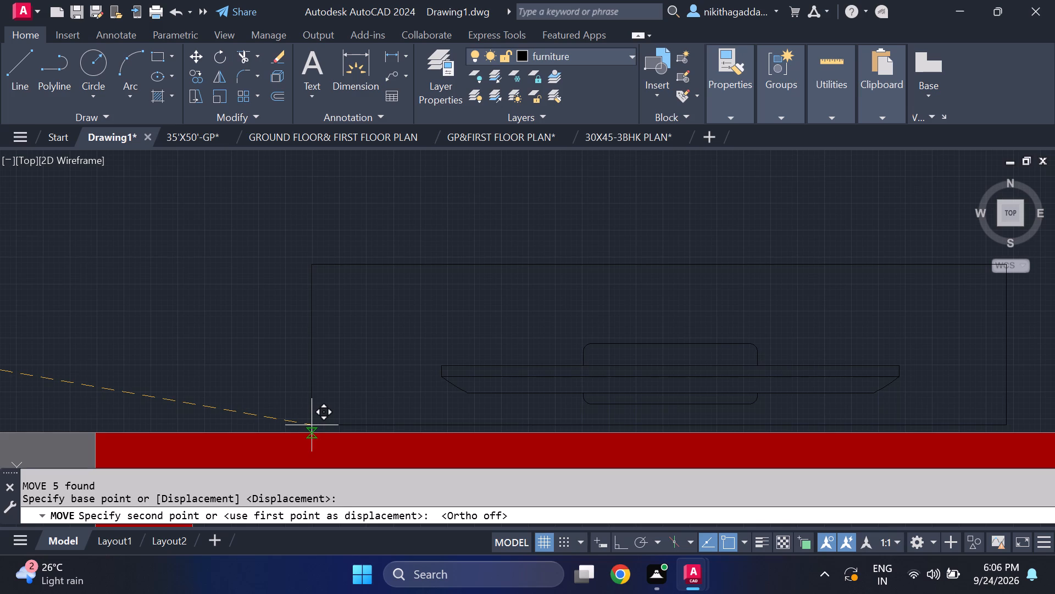
left_click(308, 424)
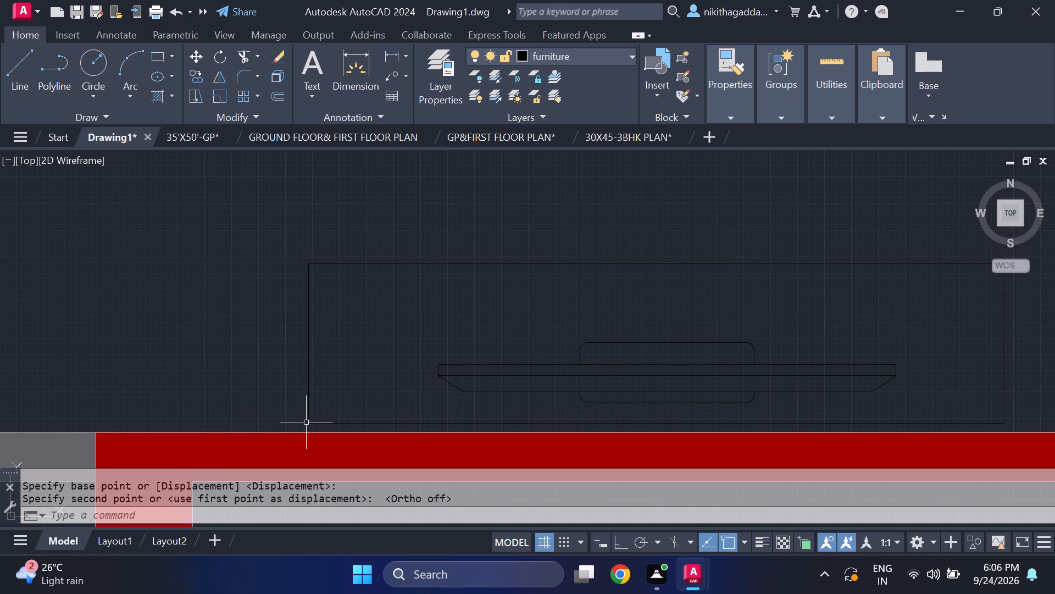
Copy the western north-south TV unit from beside the plan into the east bedroom, just off its west wall opposite the bed.
scroll(327, 417, "down", 4)
scroll(234, 426, "down", 2)
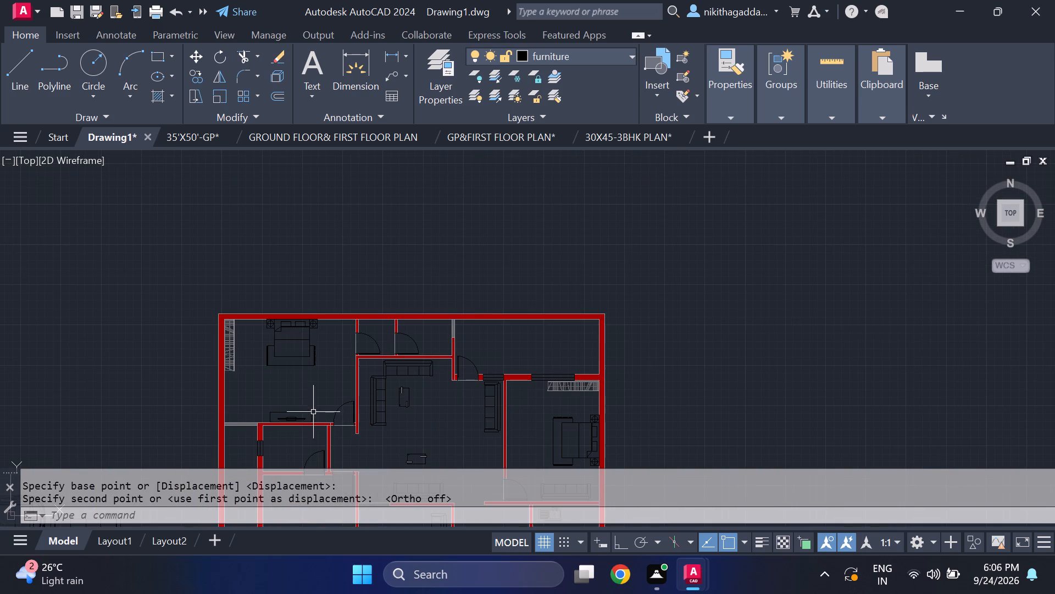
middle_click_drag(311, 409, 515, 311)
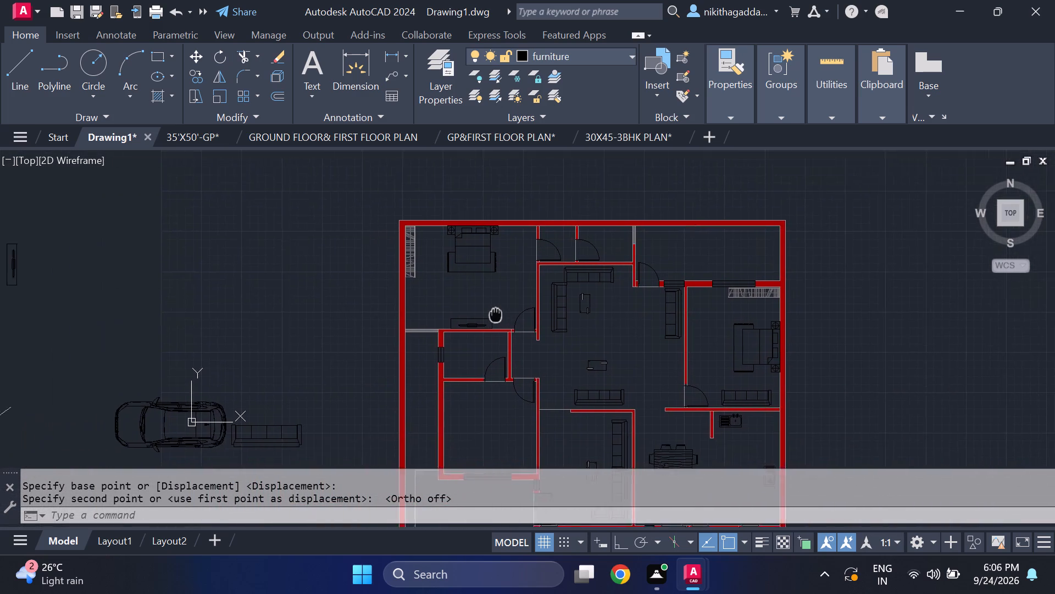
middle_click_drag(515, 311, 596, 270)
middle_click_drag(188, 239, 287, 263)
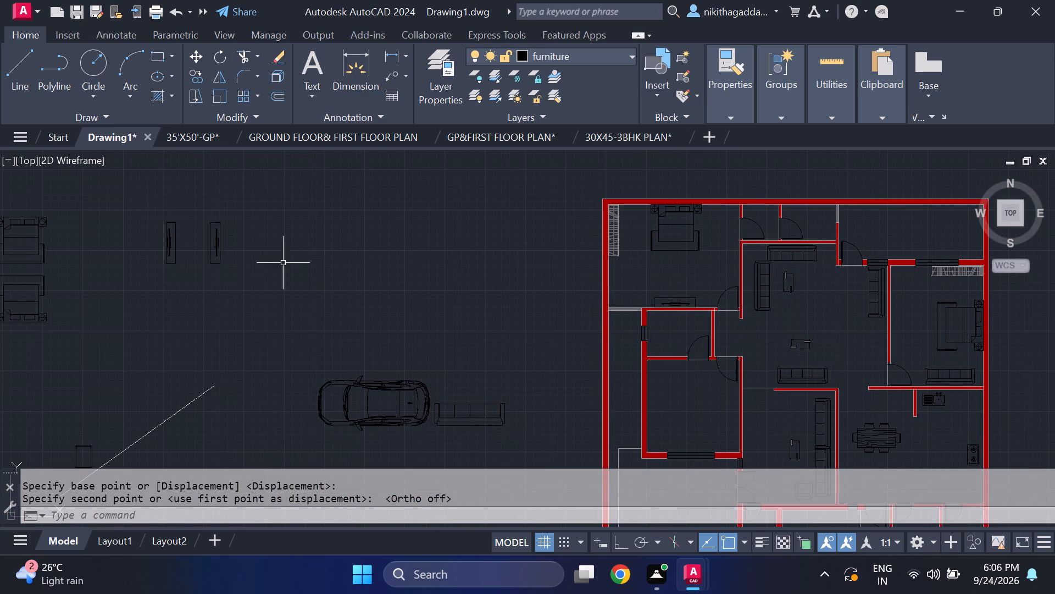
scroll(183, 233, "up", 1)
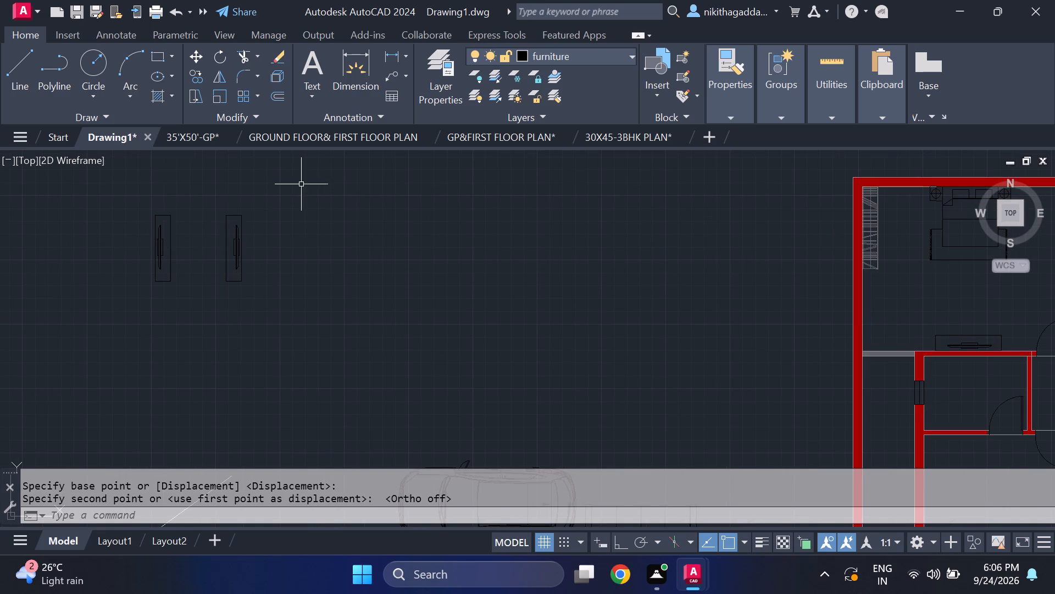
left_click(178, 203)
left_click(4, 339)
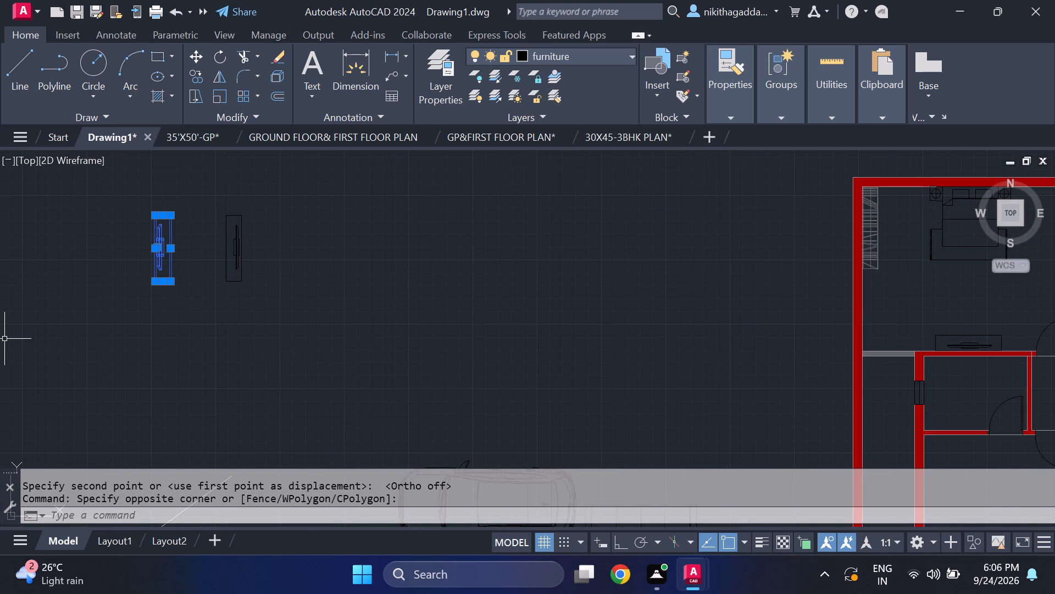
type("co")
key("Return")
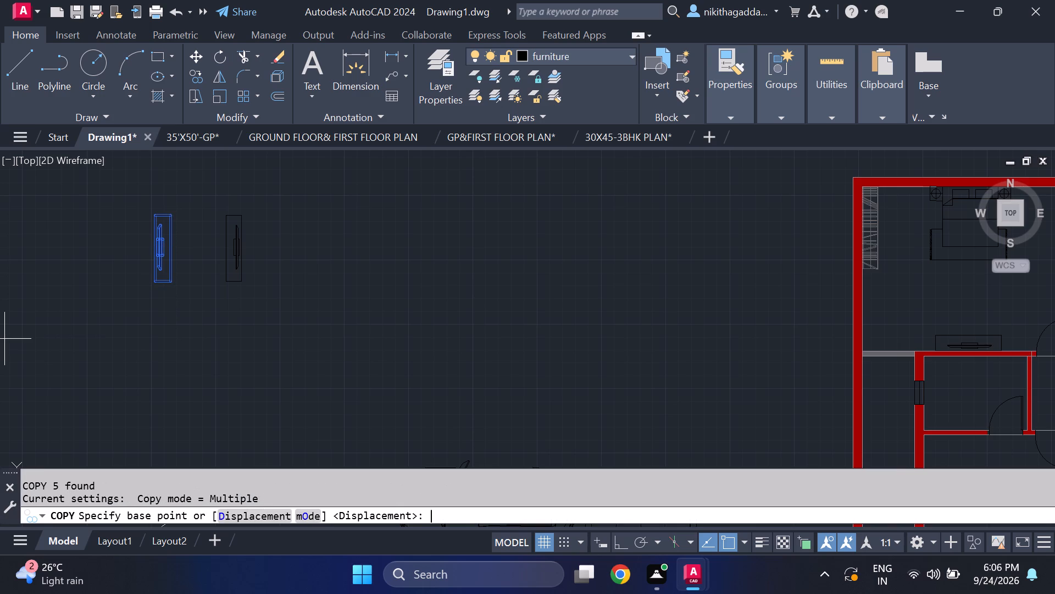
left_click(156, 241)
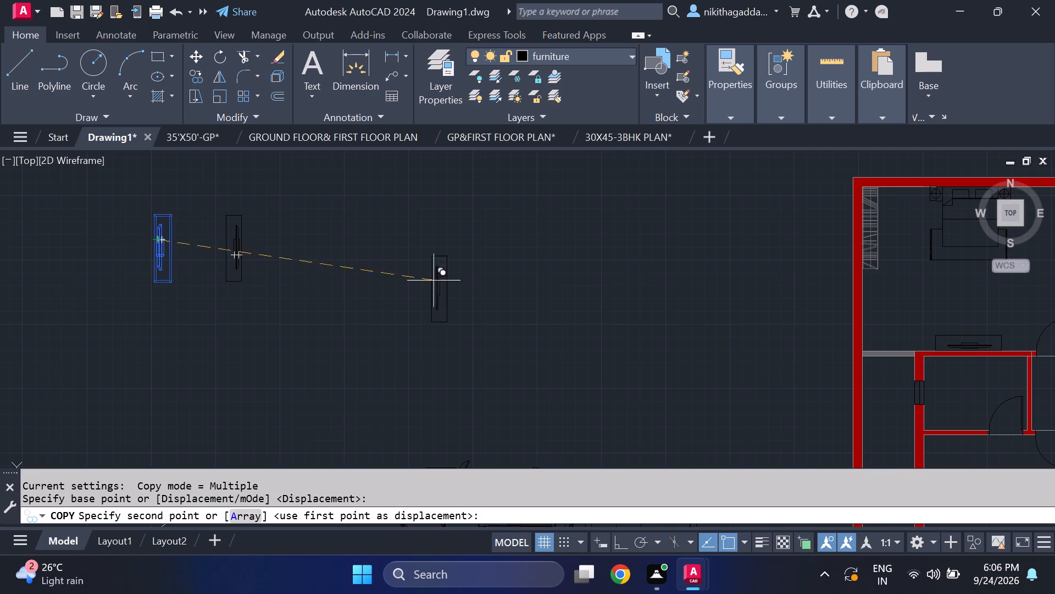
scroll(553, 283, "down", 2)
middle_click_drag(571, 286, 42, 317)
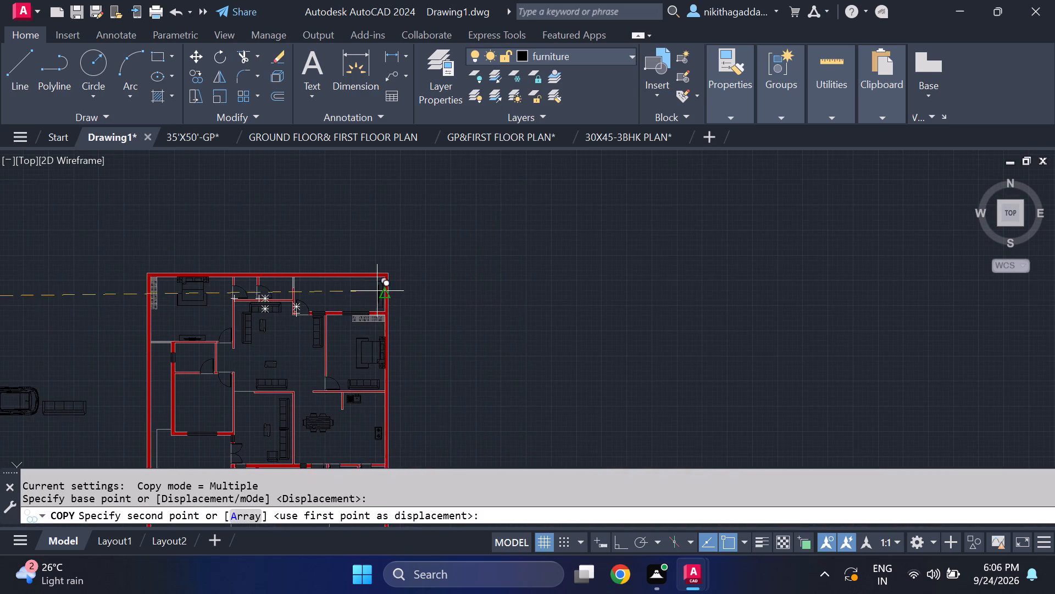
scroll(353, 353, "up", 3)
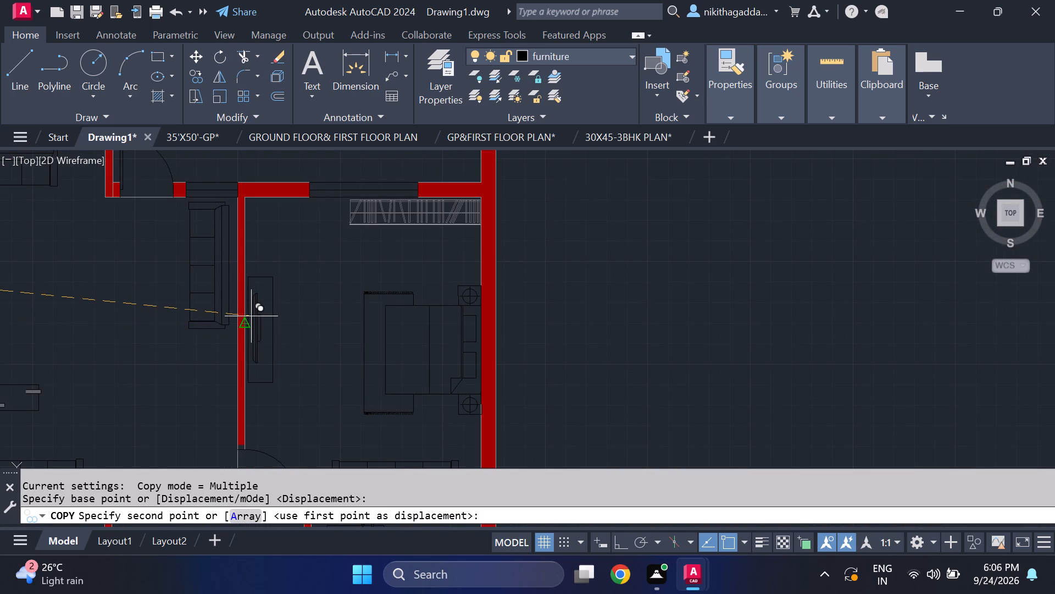
left_click(253, 314)
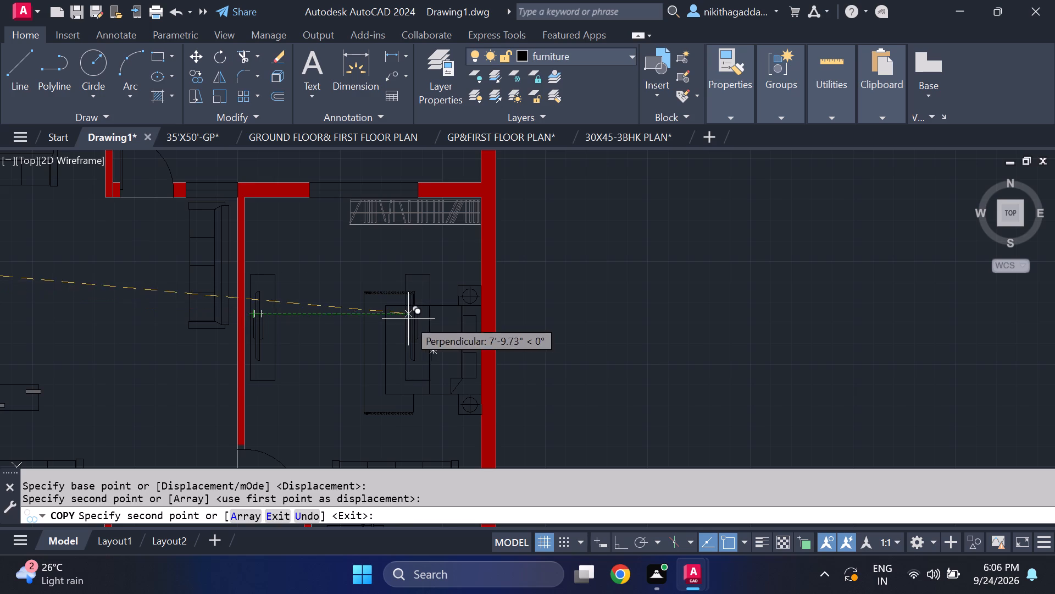
scroll(395, 324, "down", 2)
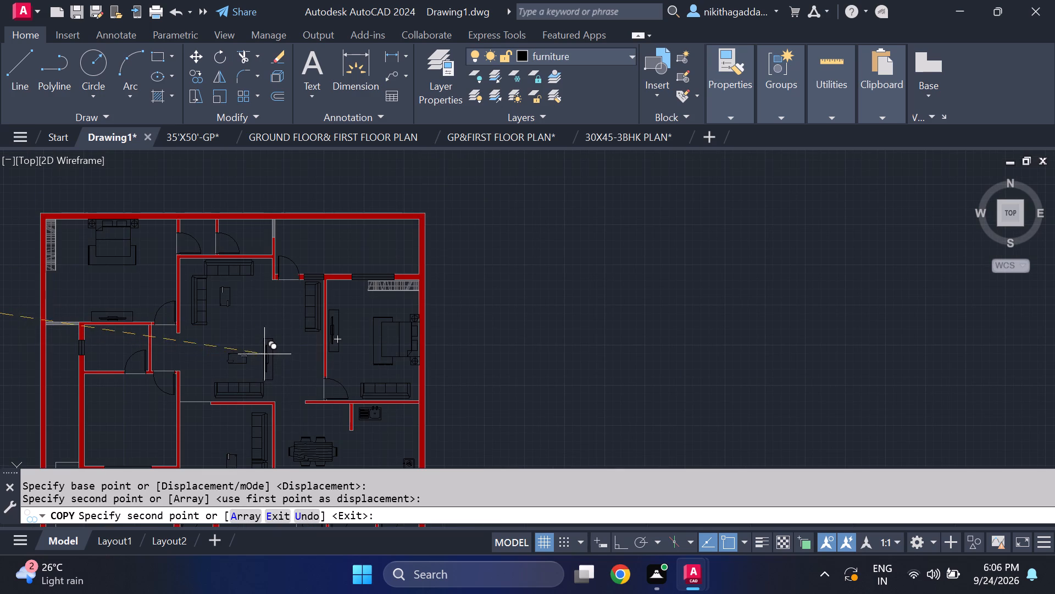
middle_click_drag(275, 338, 358, 255)
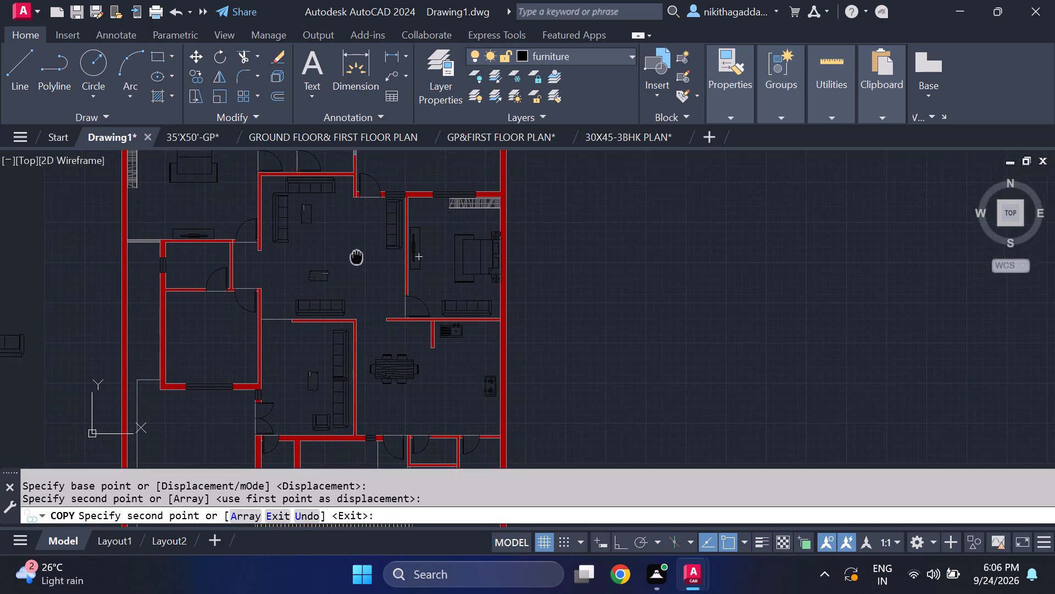
middle_click_drag(358, 255, 415, 250)
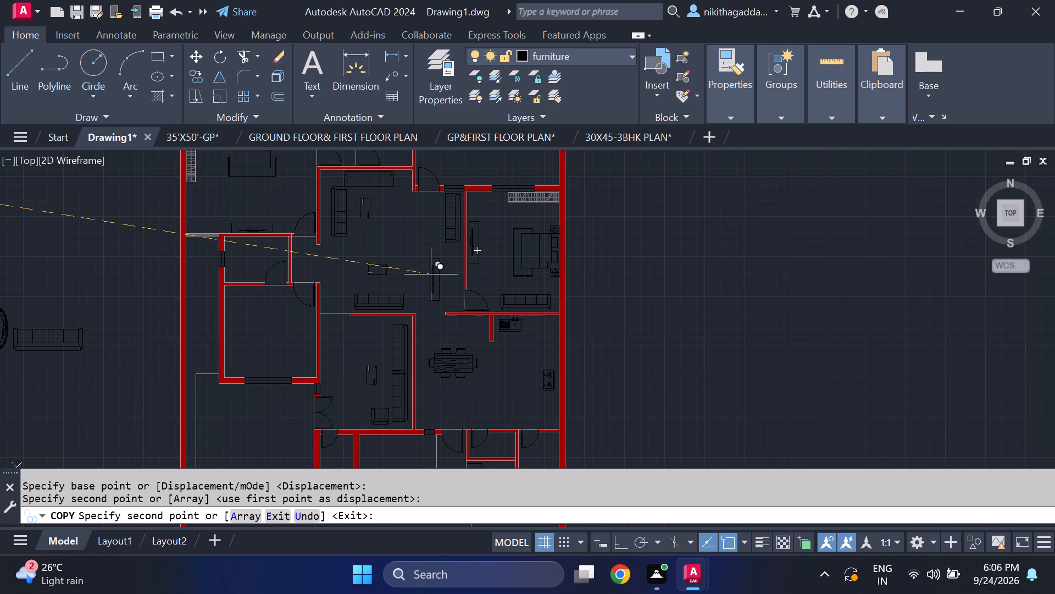
key("Escape")
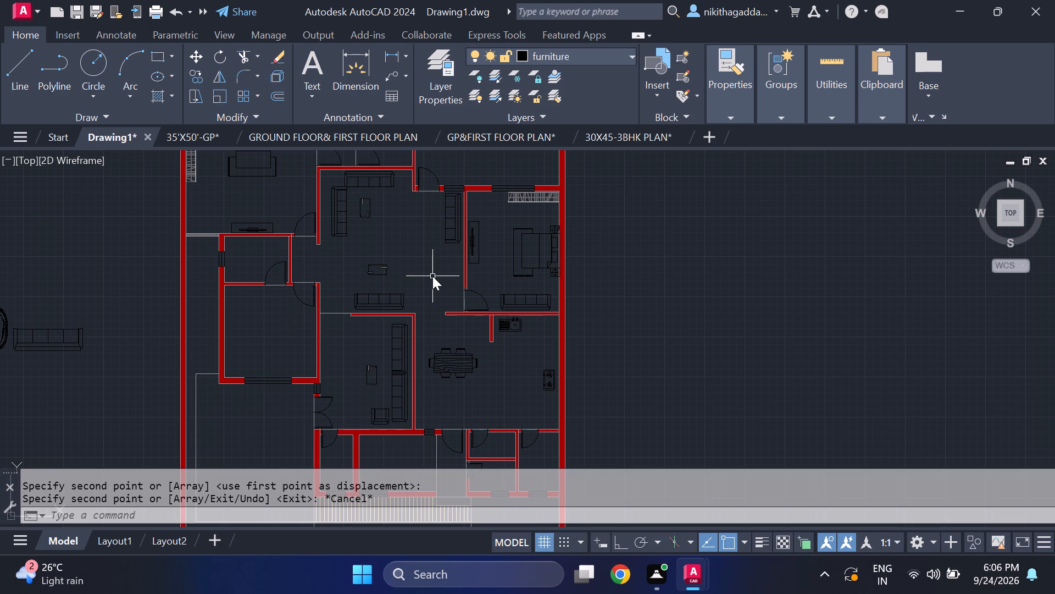
Copy the eastern north-south TV unit into the central hall, just off its east wall and south of the sofa there.
middle_click_drag(177, 285, 492, 345)
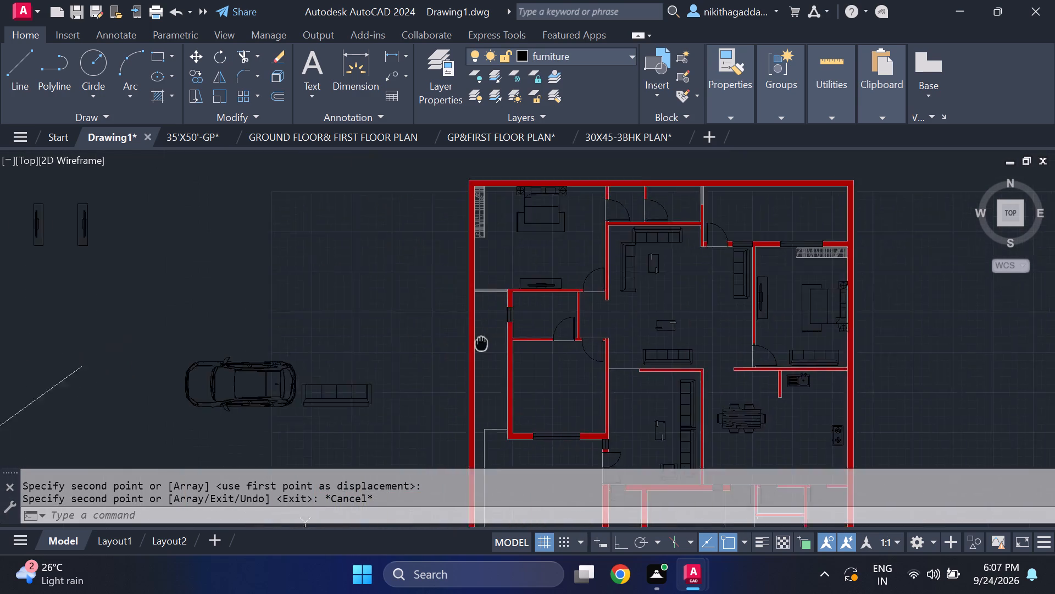
middle_click_drag(492, 345, 606, 371)
left_click(254, 215)
left_click(195, 302)
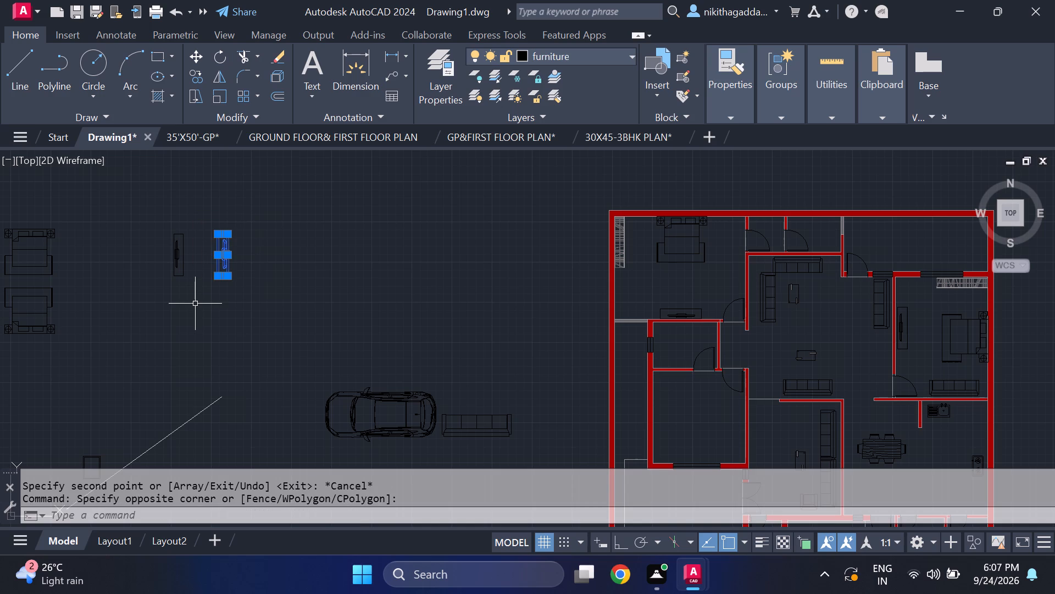
type("co")
key("Return")
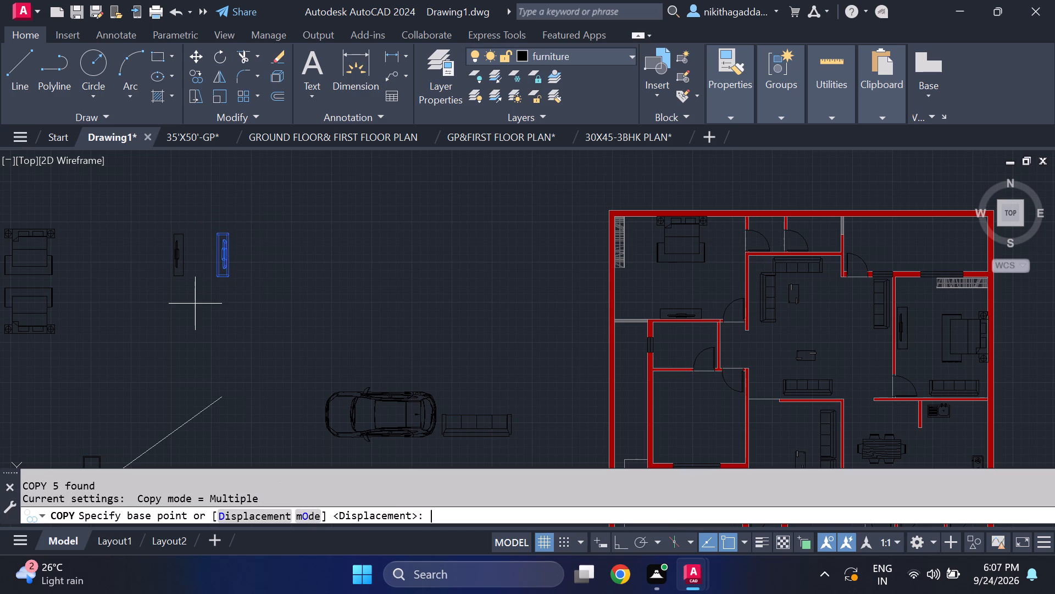
scroll(273, 235, "up", 2)
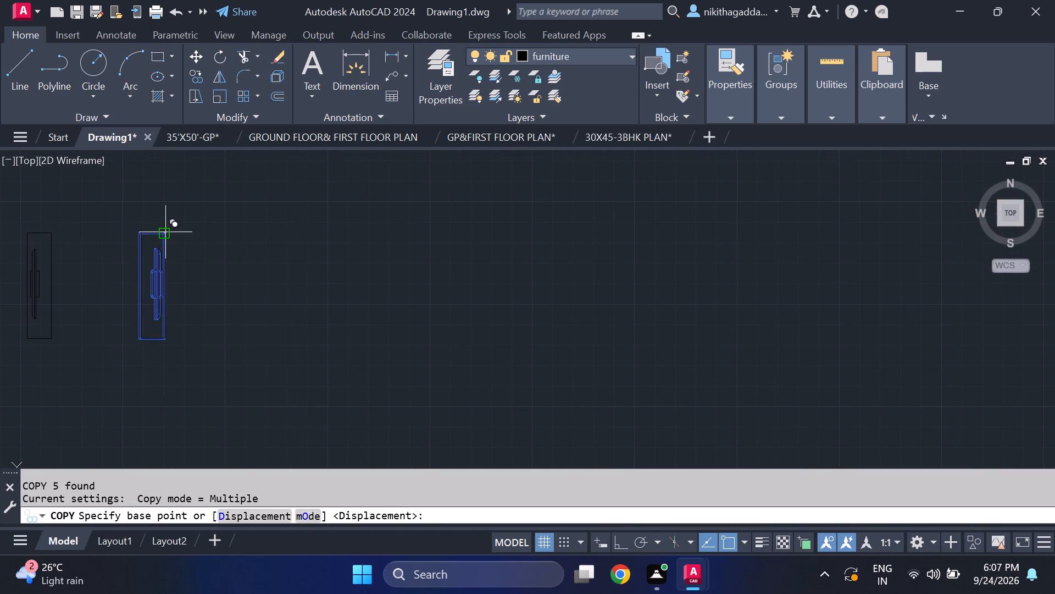
left_click(165, 232)
scroll(441, 272, "down", 3)
middle_click_drag(566, 338, 281, 301)
scroll(474, 312, "up", 1)
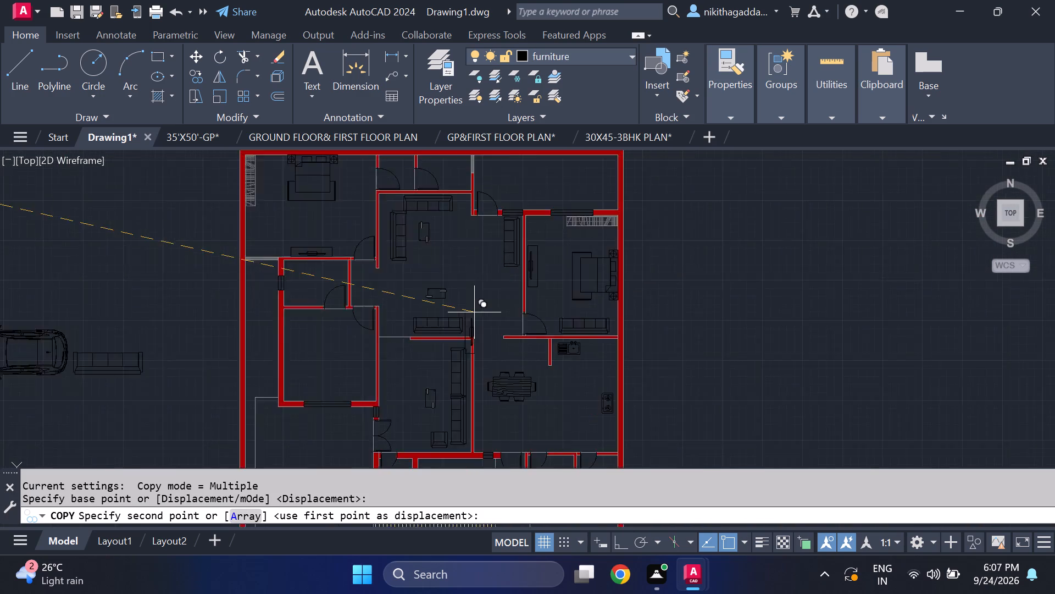
scroll(474, 312, "up", 1)
scroll(530, 265, "up", 2)
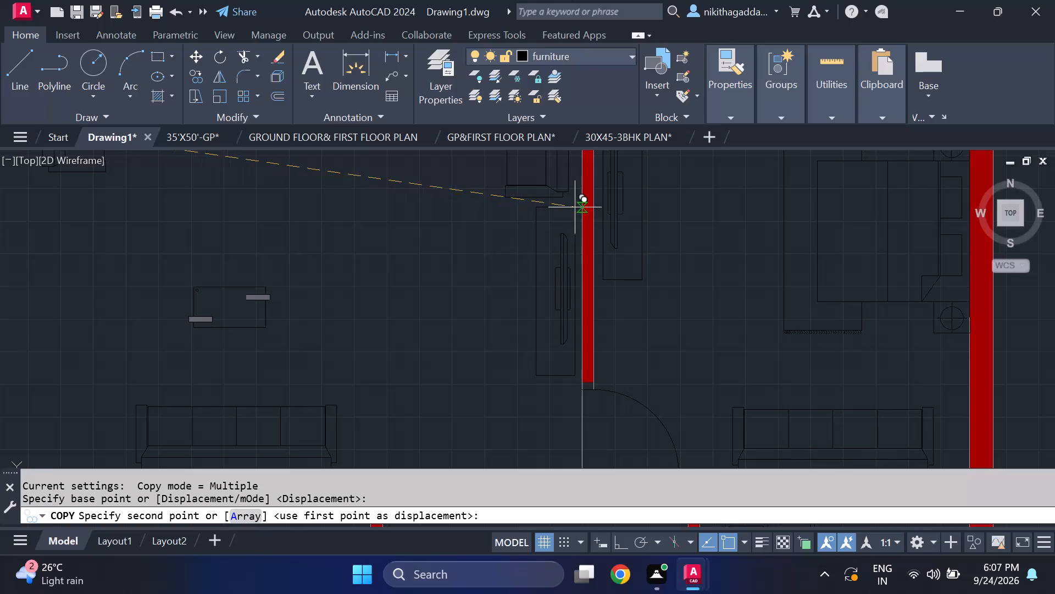
left_click(575, 207)
Place another copy of the same TV unit in the unfurnished west bedroom, just off its east wall.
scroll(332, 262, "down", 3)
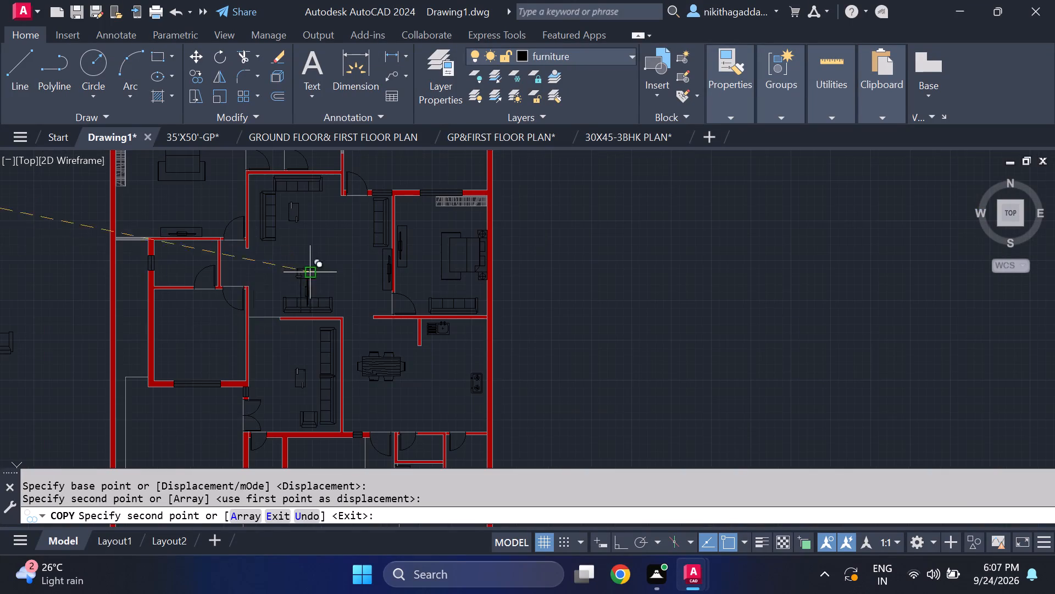
middle_click_drag(213, 300, 319, 254)
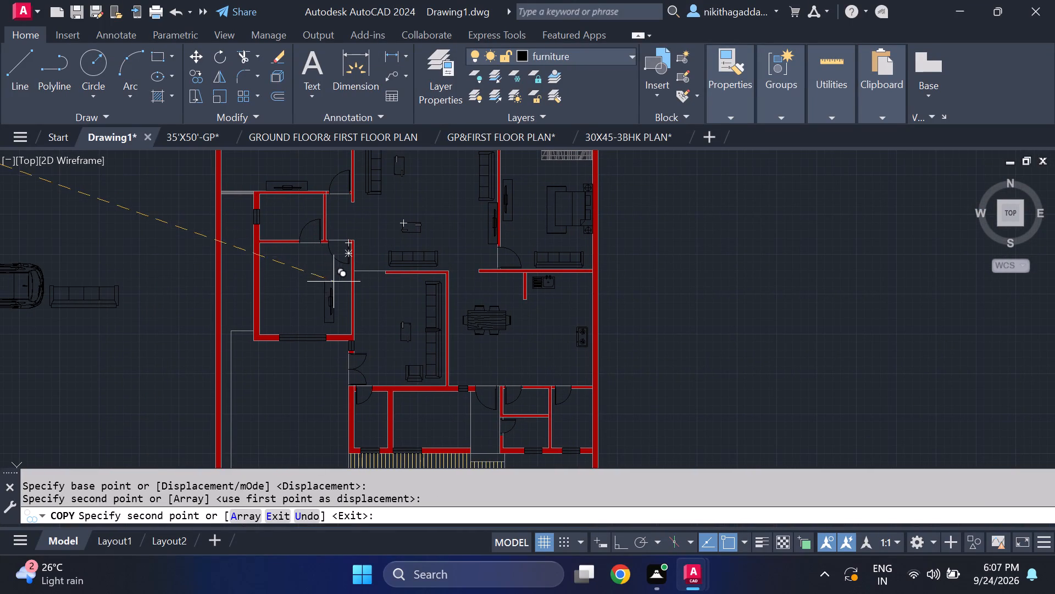
scroll(342, 291, "up", 2)
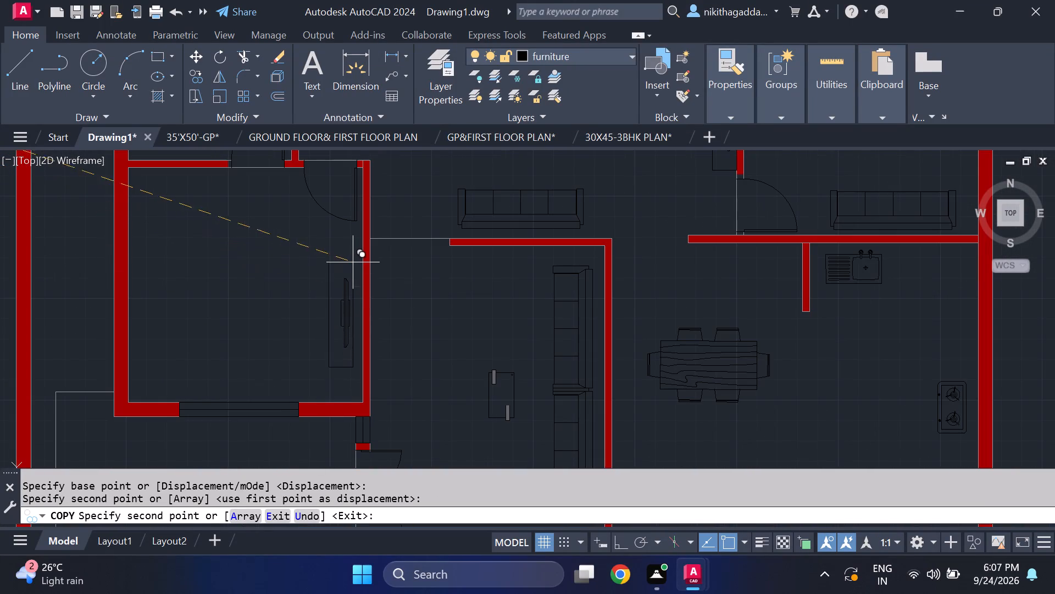
left_click(353, 258)
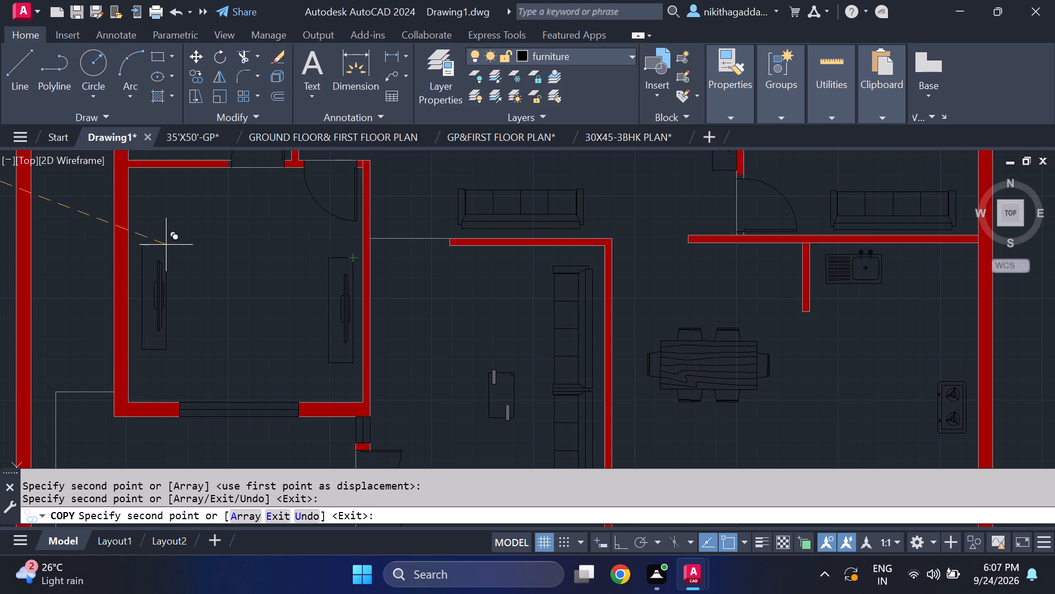
key("Escape")
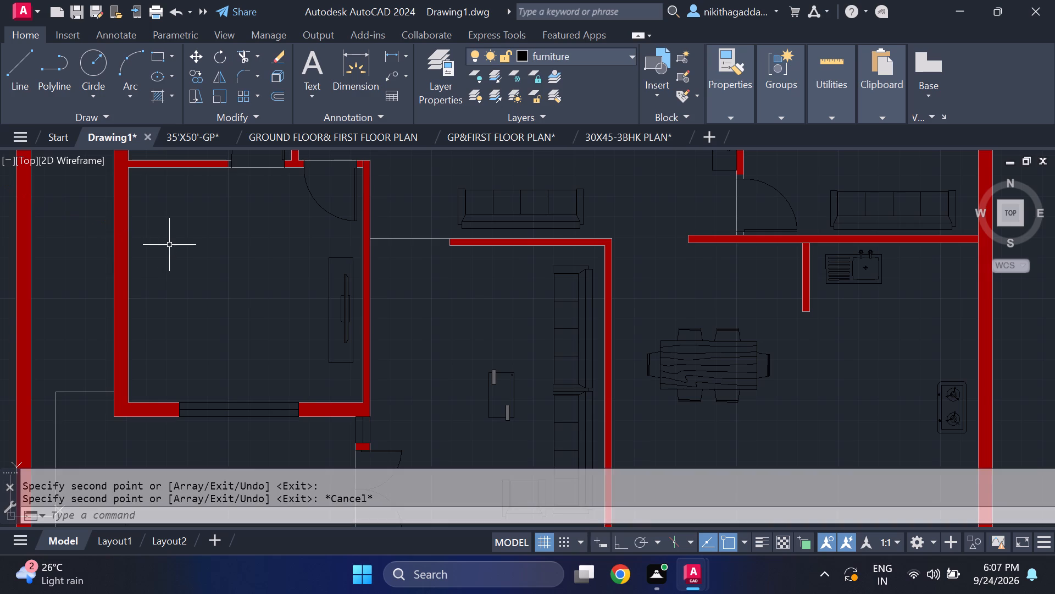
Copy the western north-south TV unit into the living room by the double entrance door, just off its west wall facing the sofas.
scroll(190, 251, "down", 4)
middle_click_drag(70, 266, 258, 339)
scroll(189, 268, "up", 3)
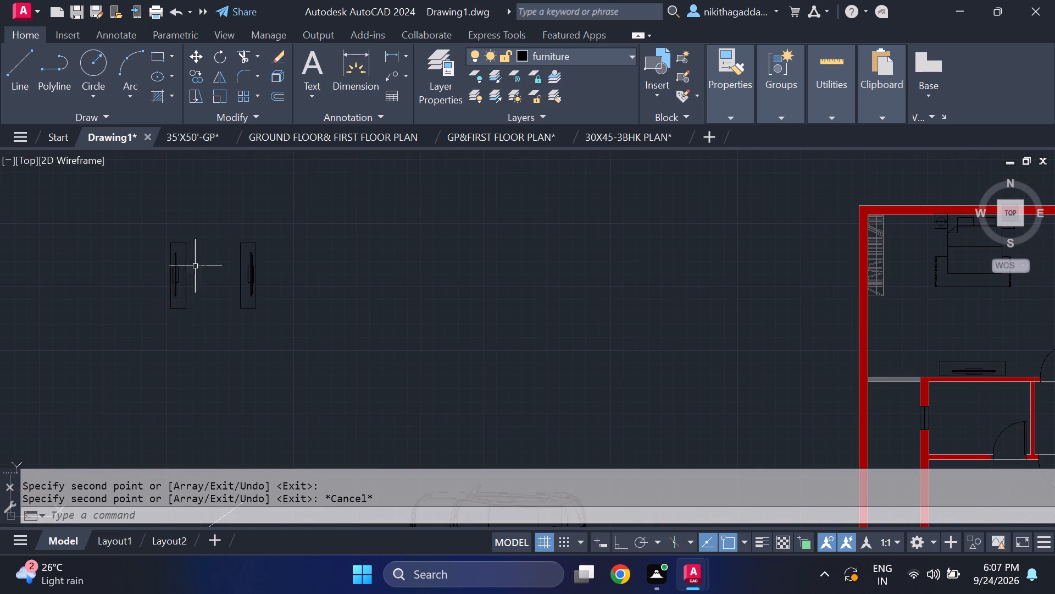
left_click(206, 234)
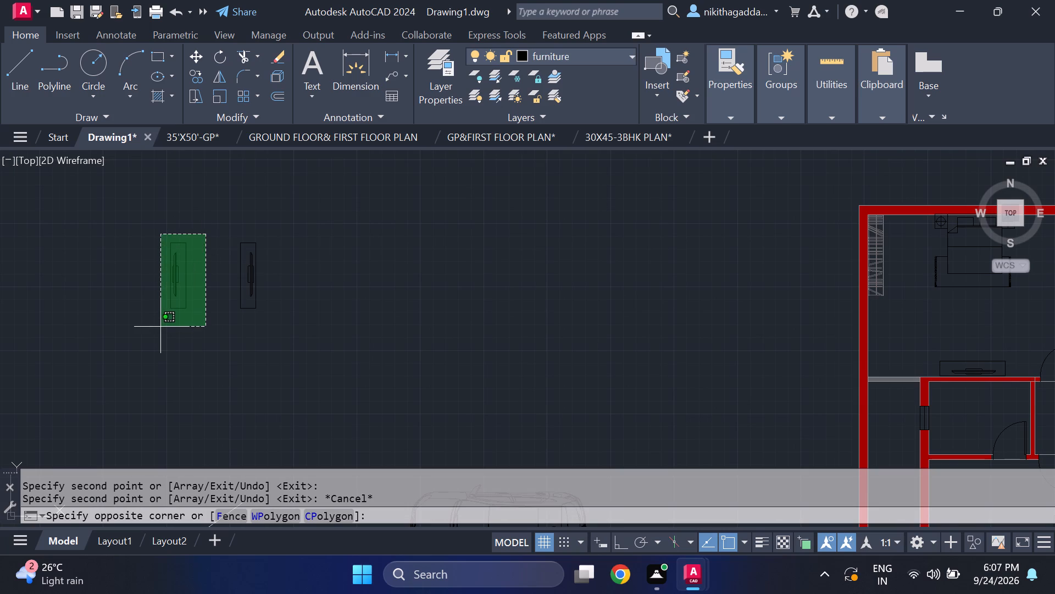
left_click(160, 327)
scroll(175, 315, "up", 1)
type("co")
key("Return")
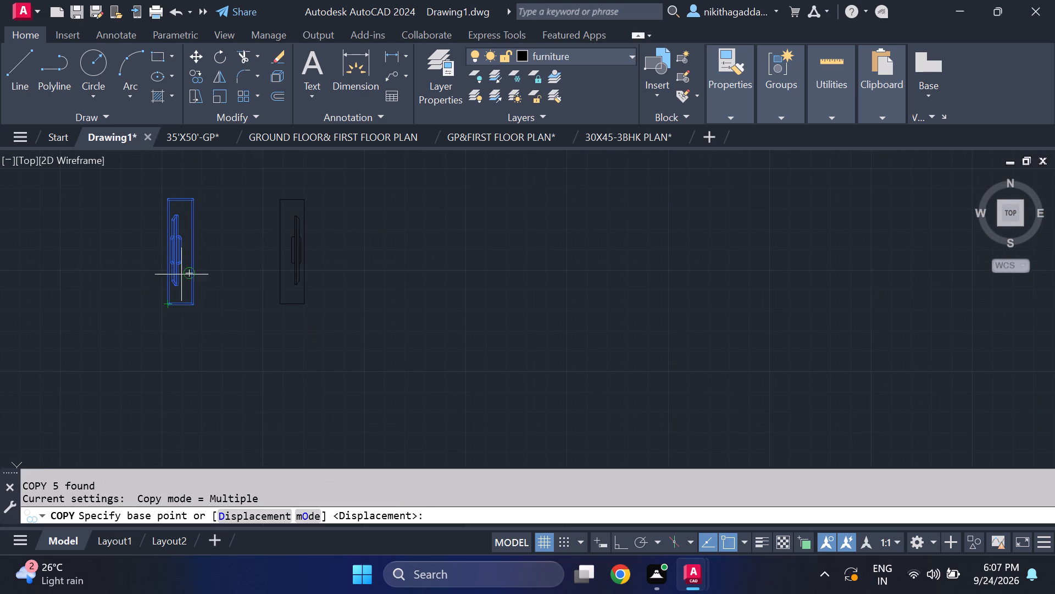
left_click(193, 202)
scroll(459, 276, "down", 3)
middle_click_drag(541, 293, 386, 218)
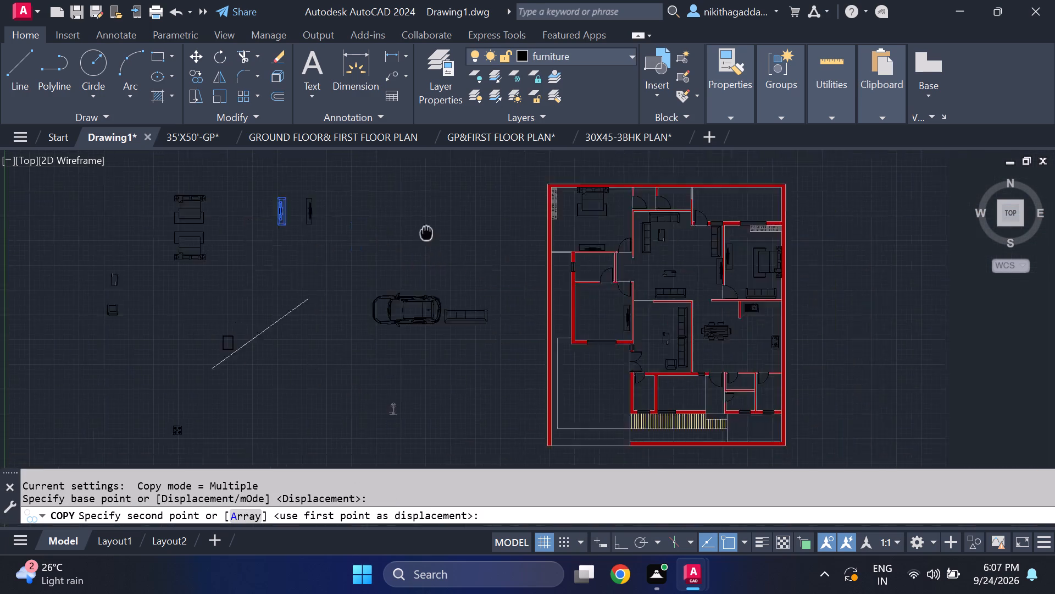
middle_click_drag(386, 218, 242, 178)
scroll(476, 283, "up", 3)
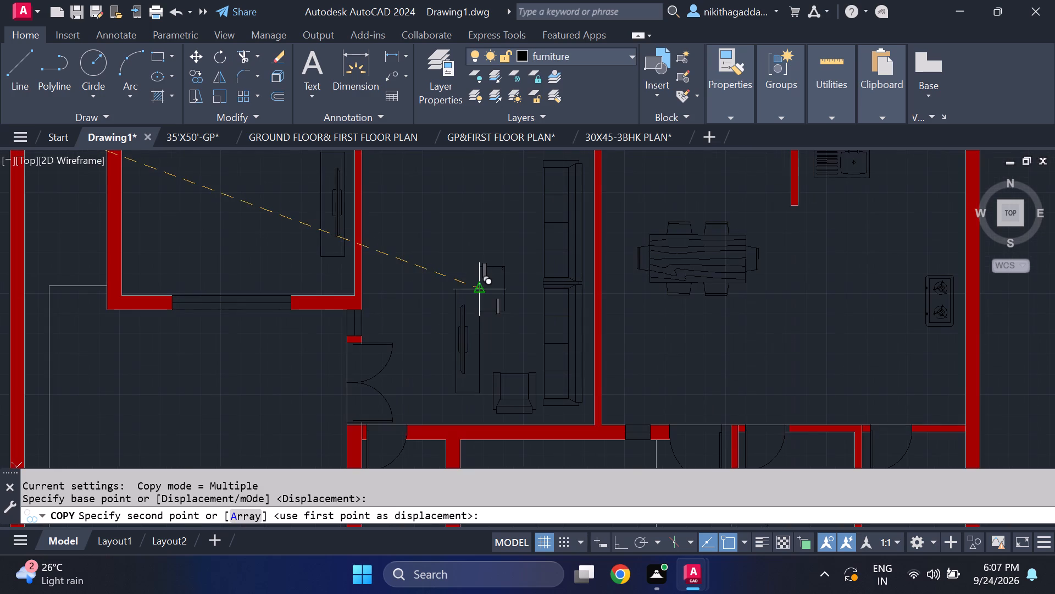
middle_click_drag(432, 232, 450, 307)
middle_click(451, 309)
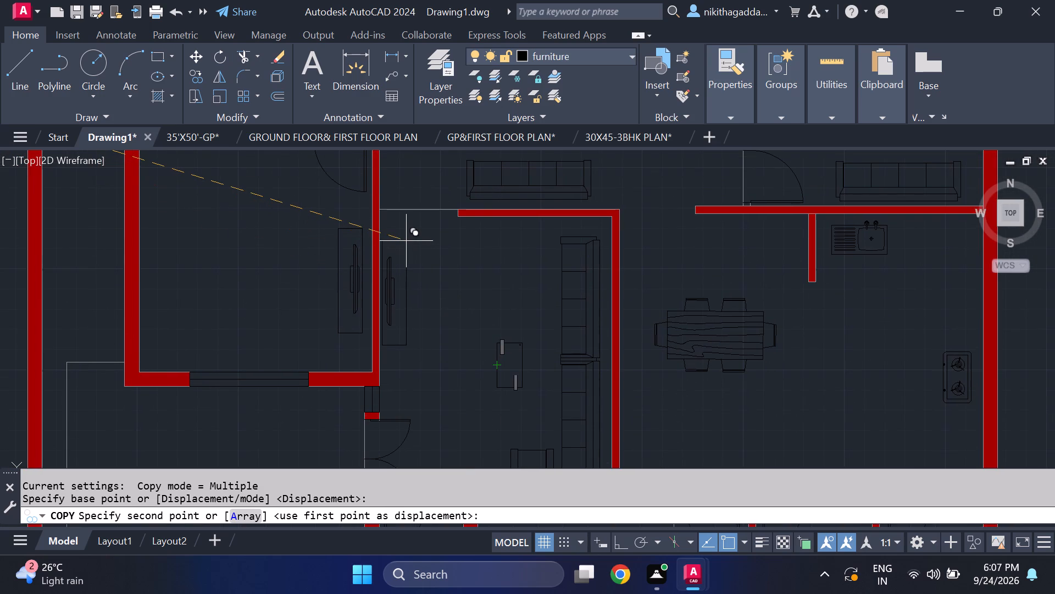
left_click(407, 241)
scroll(517, 258, "down", 3)
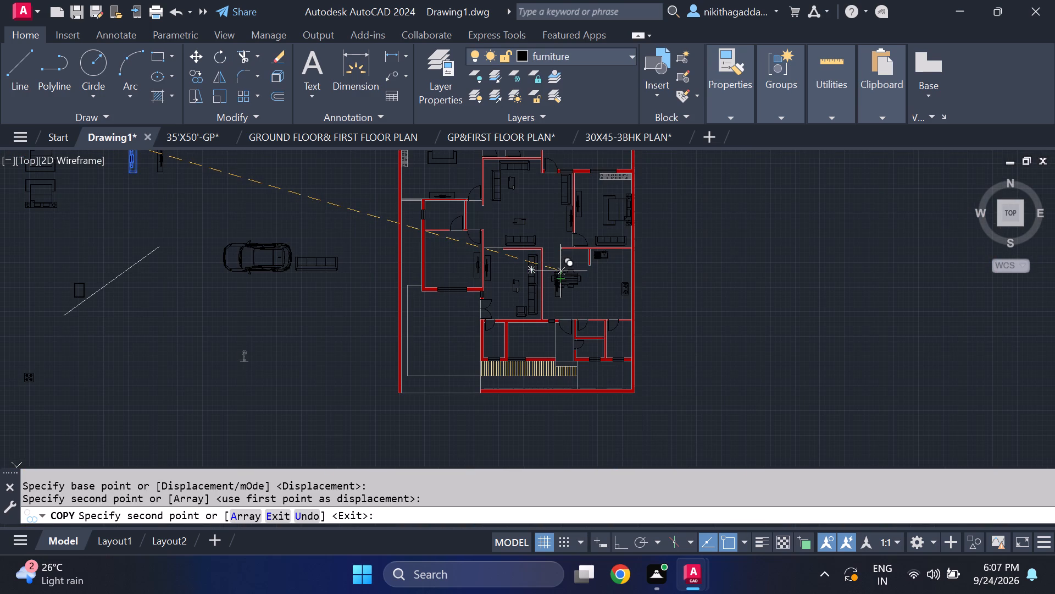
key("Escape")
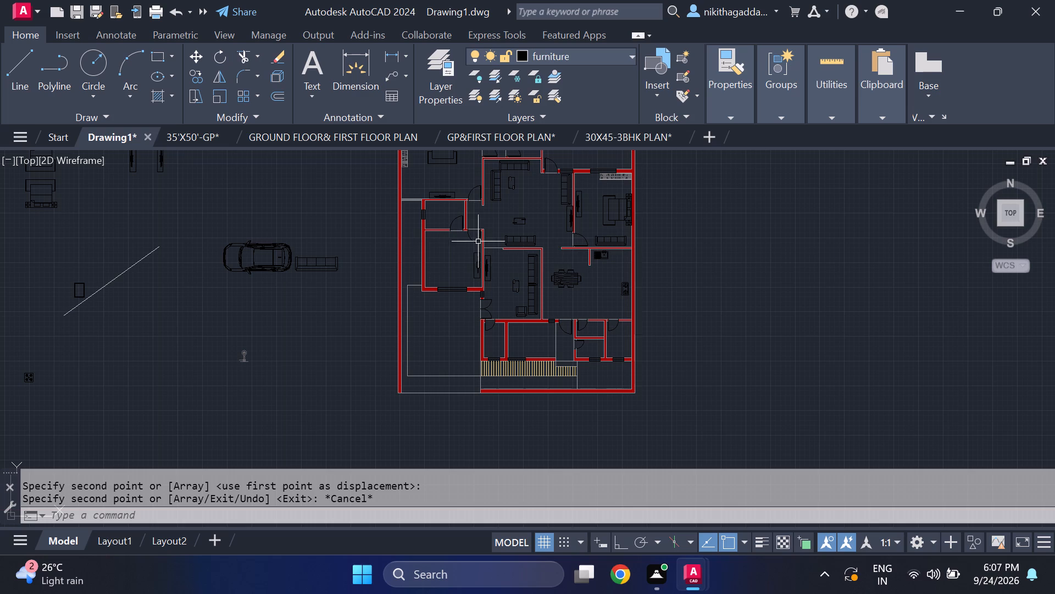
scroll(473, 243, "up", 3)
scroll(535, 315, "up", 1)
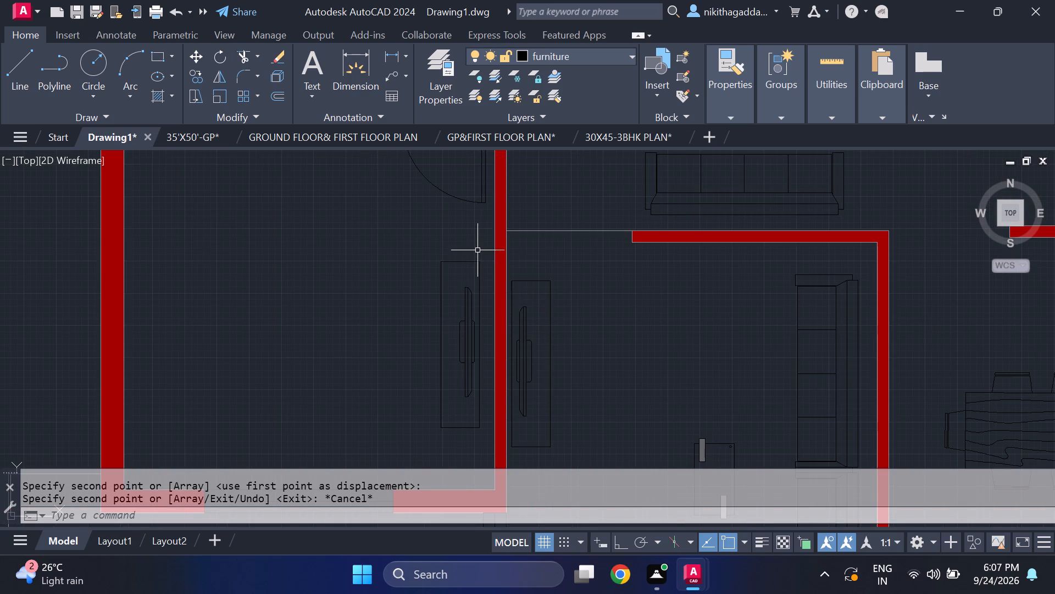
Move the TV unit in the unfurnished west bedroom slightly northeast, closer to the bedroom's east wall.
left_click(477, 248)
left_click(410, 435)
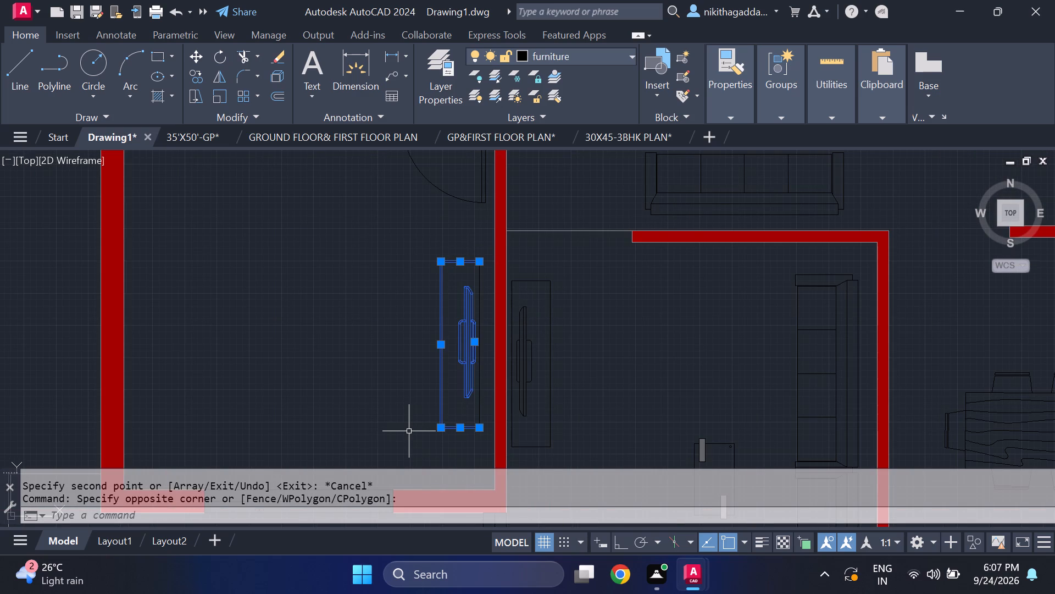
scroll(481, 332, "up", 1)
left_click(481, 331)
left_click(425, 370)
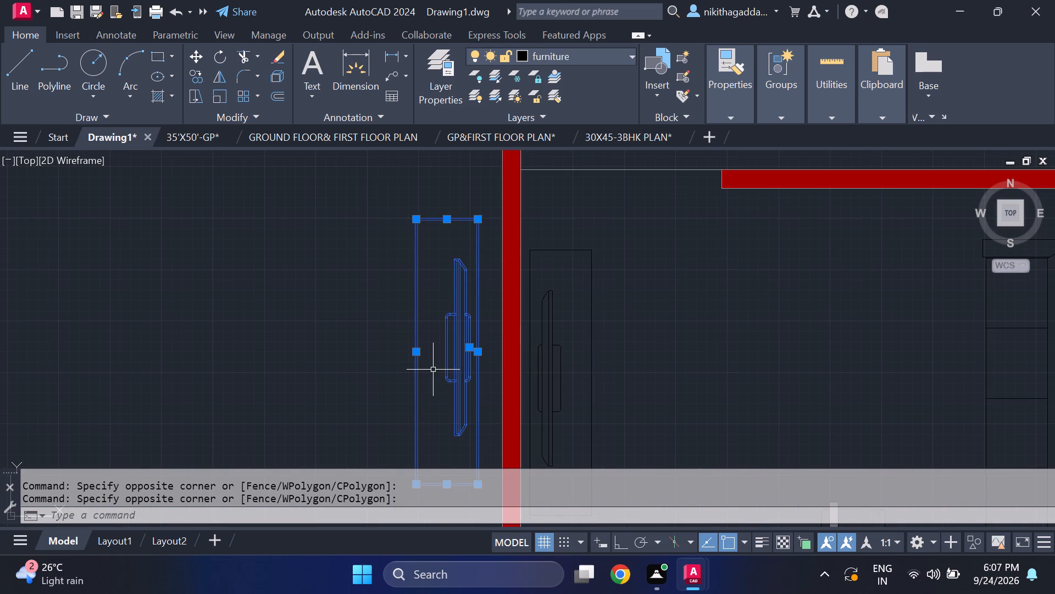
scroll(435, 371, "down", 2)
key("m")
key("Return")
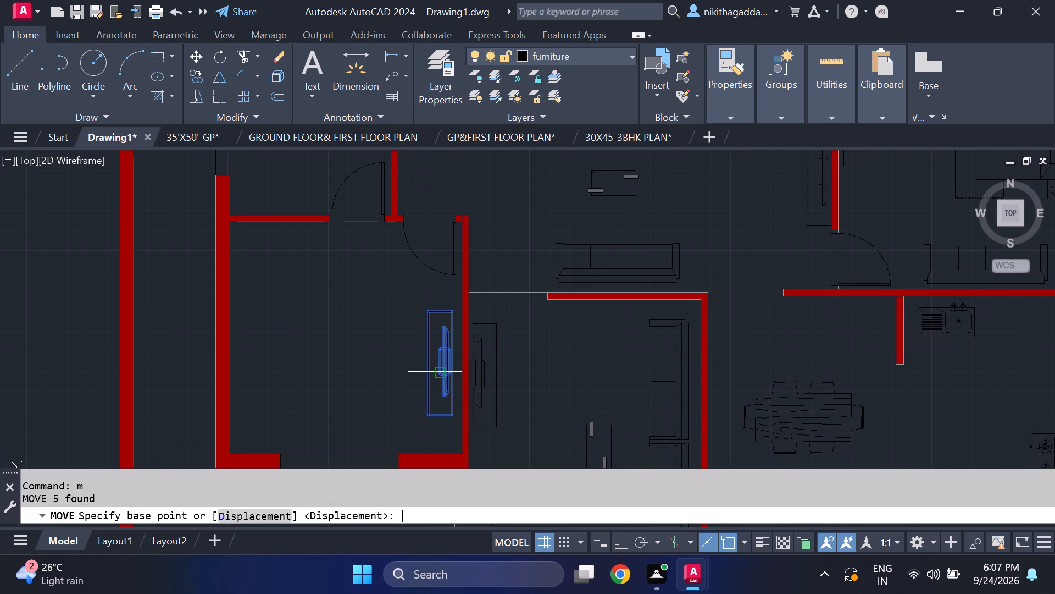
scroll(454, 322, "up", 1)
left_click(451, 300)
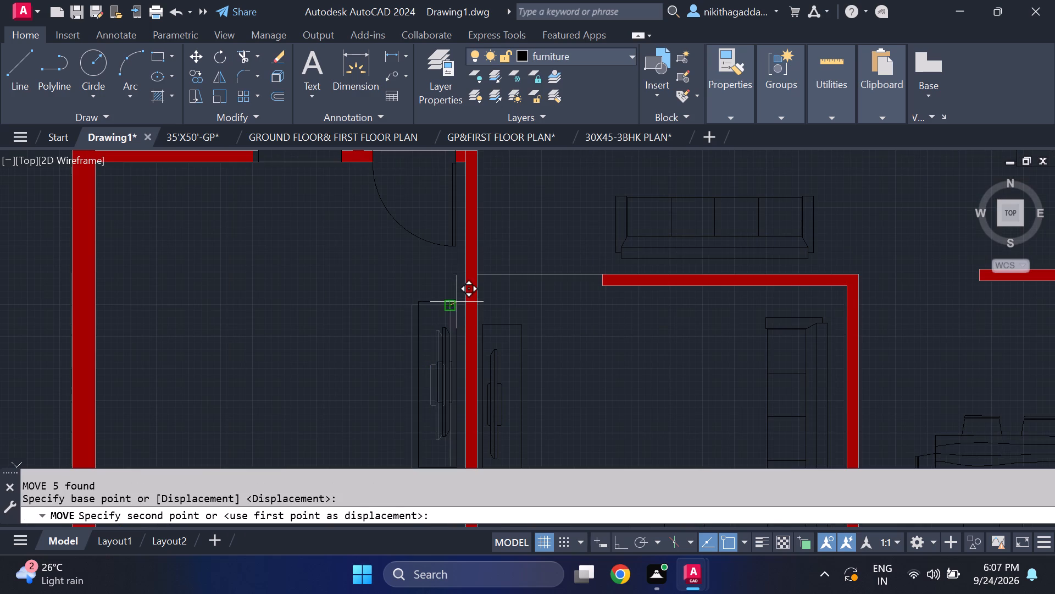
scroll(458, 302, "up", 5)
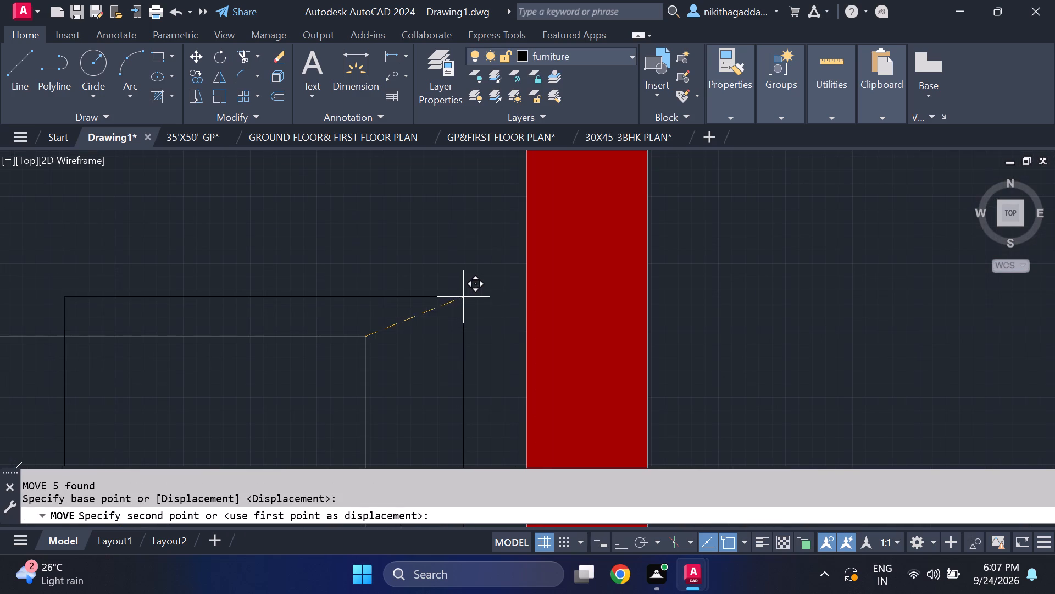
left_click(496, 304)
scroll(511, 303, "down", 5)
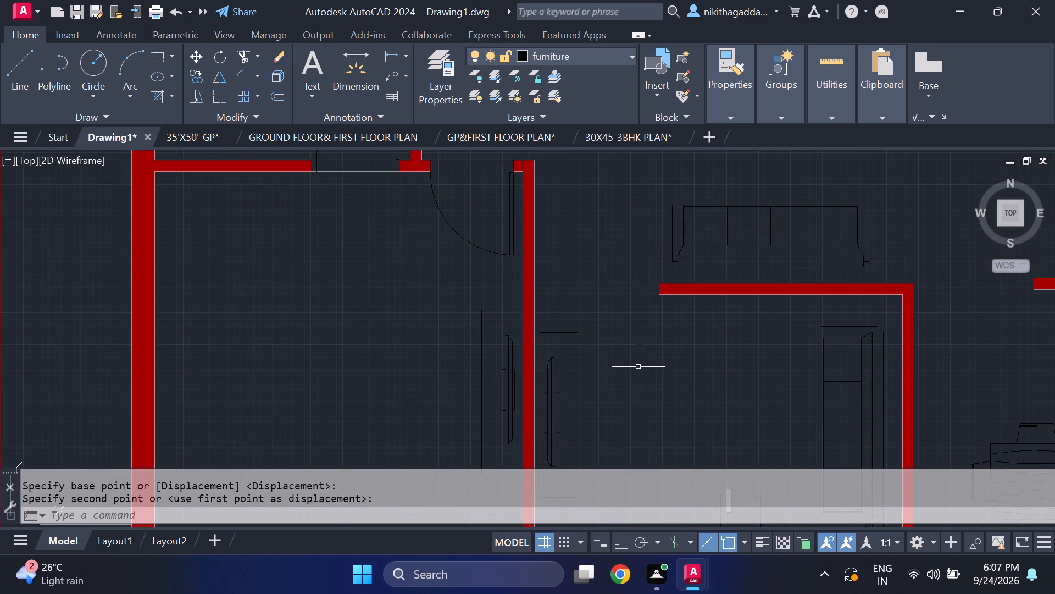
With Ortho on, draw a narrow counter outline about 11" deep with lines along the wall just west of the dining table.
scroll(640, 373, "down", 2)
middle_click_drag(653, 402, 319, 397)
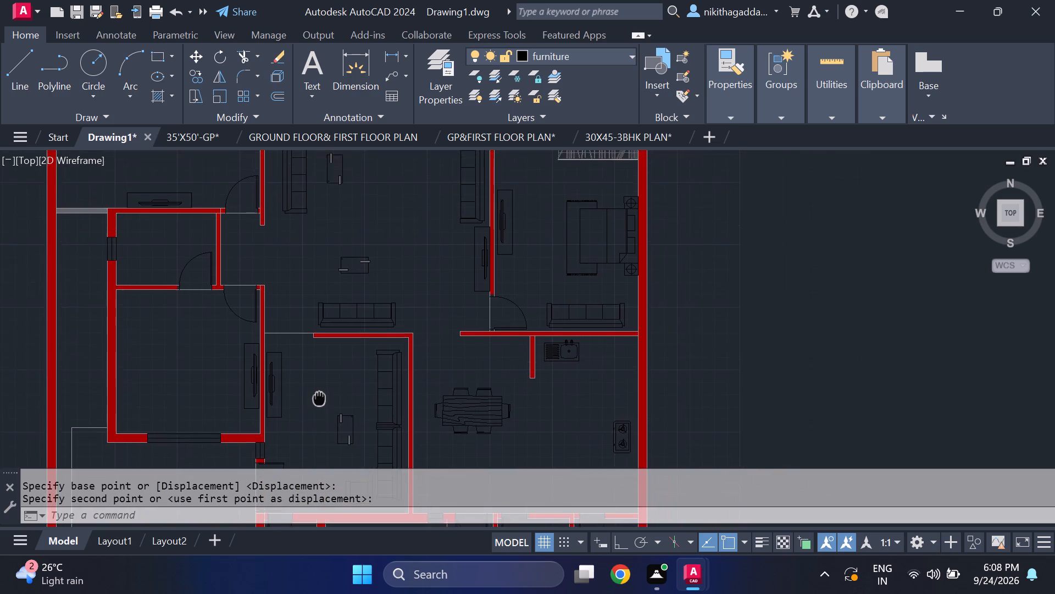
middle_click_drag(319, 397, 307, 312)
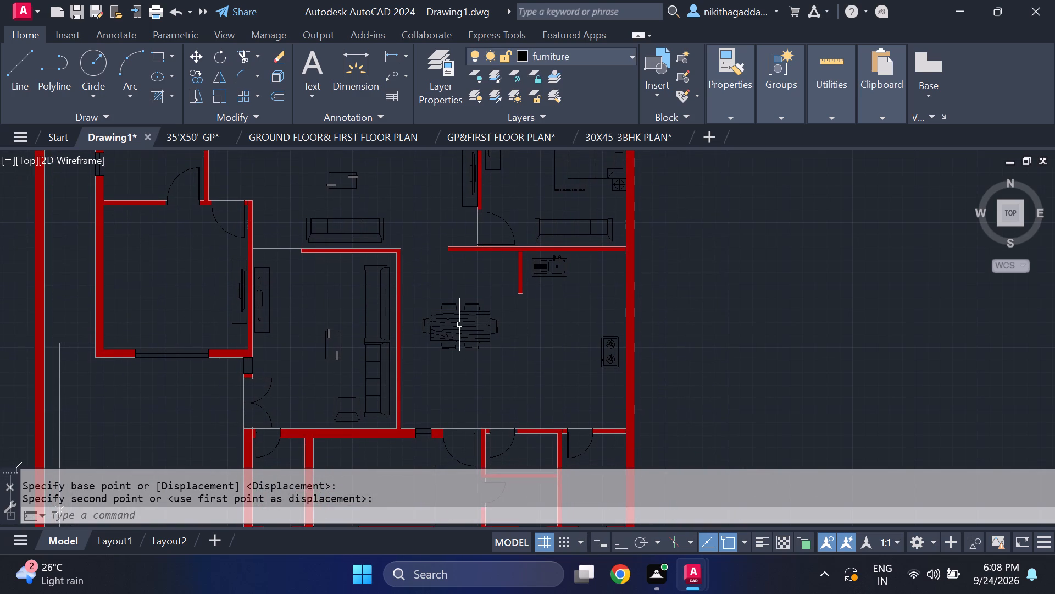
key("l")
key("Return")
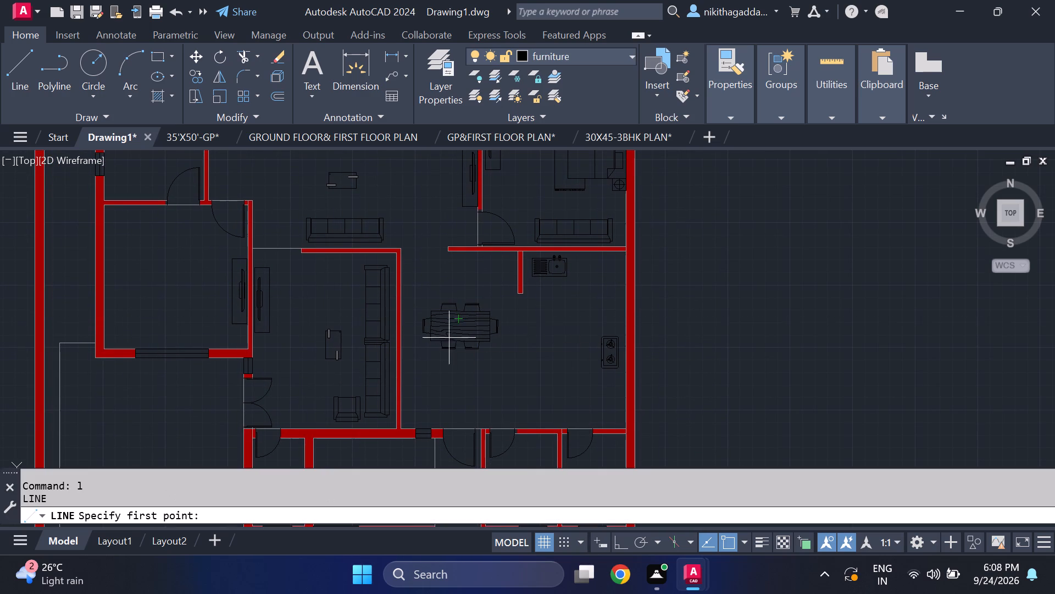
scroll(443, 358, "up", 2)
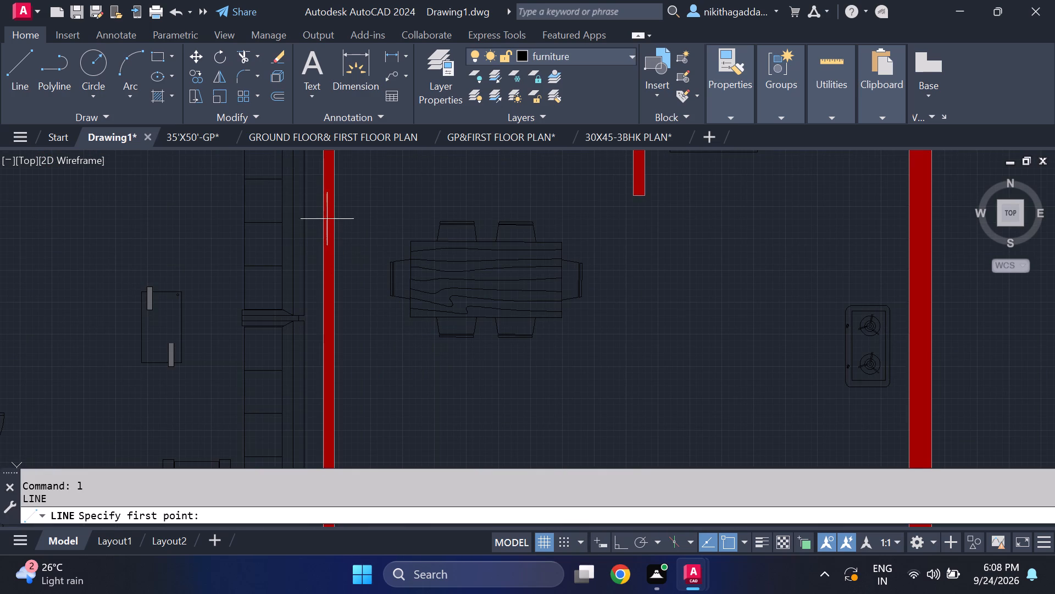
left_click(332, 184)
left_click(357, 184)
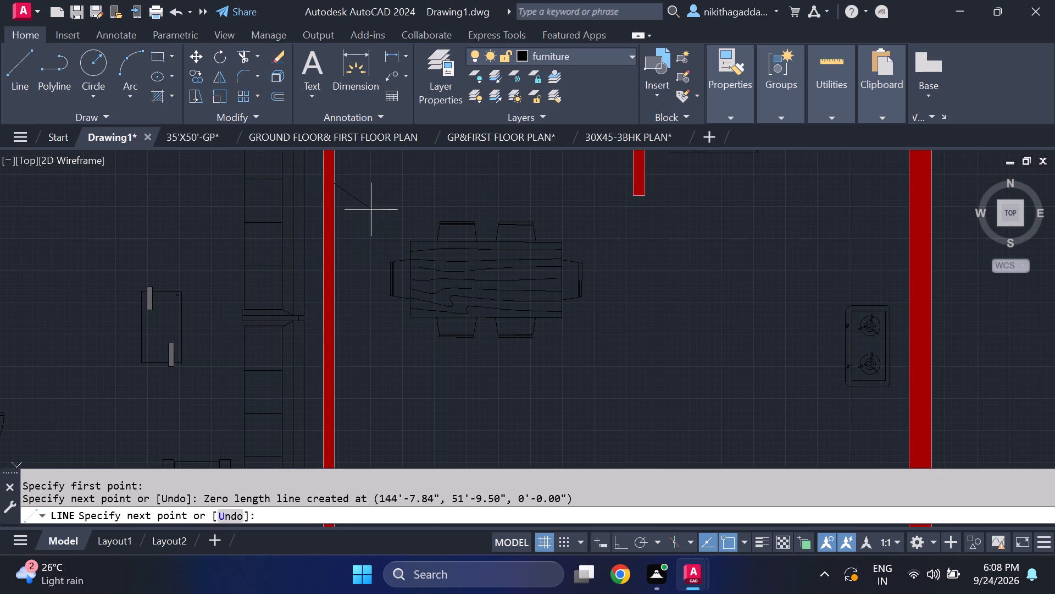
key("F8")
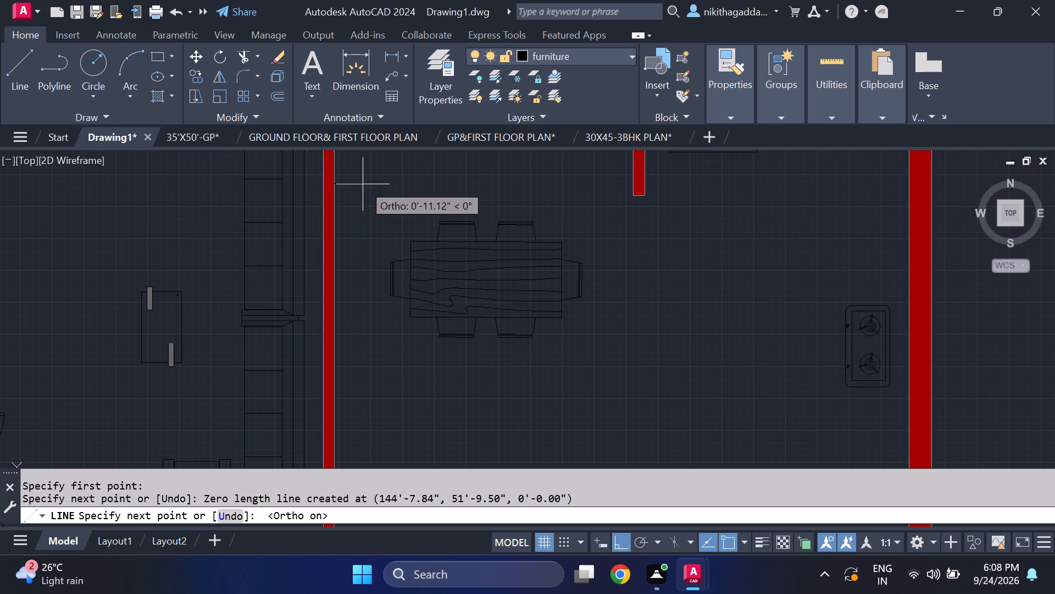
left_click(363, 184)
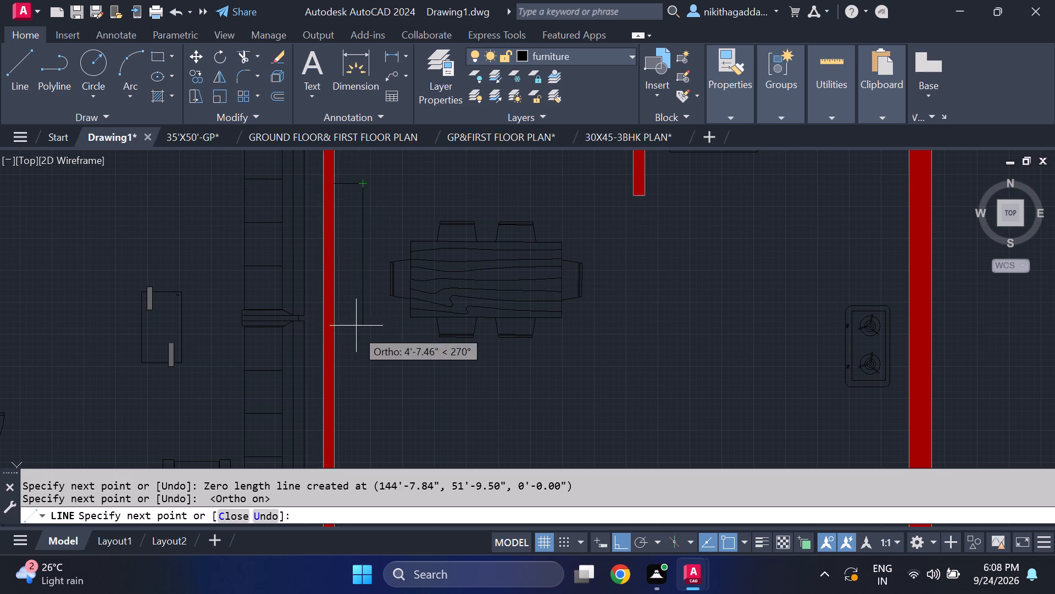
middle_click_drag(360, 384, 363, 276)
scroll(372, 288, "down", 3)
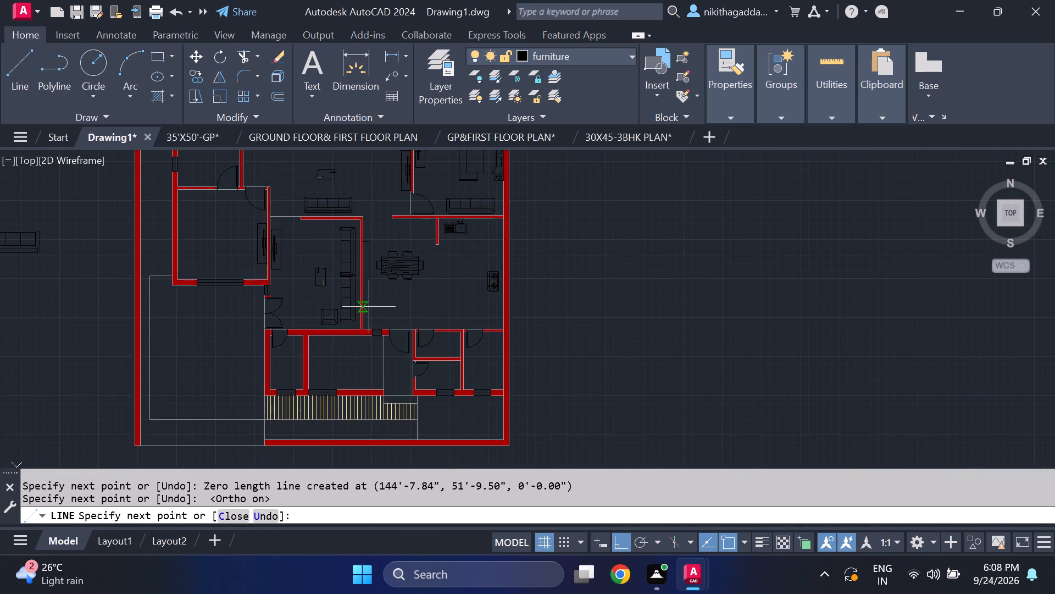
scroll(372, 297, "up", 2)
left_click(370, 288)
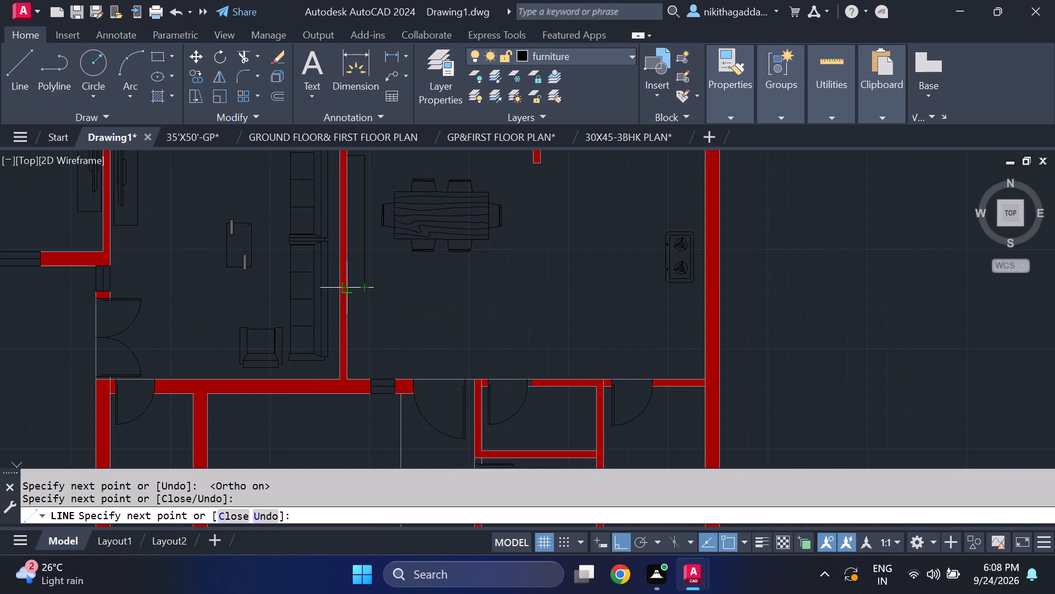
left_click(352, 289)
key("Return")
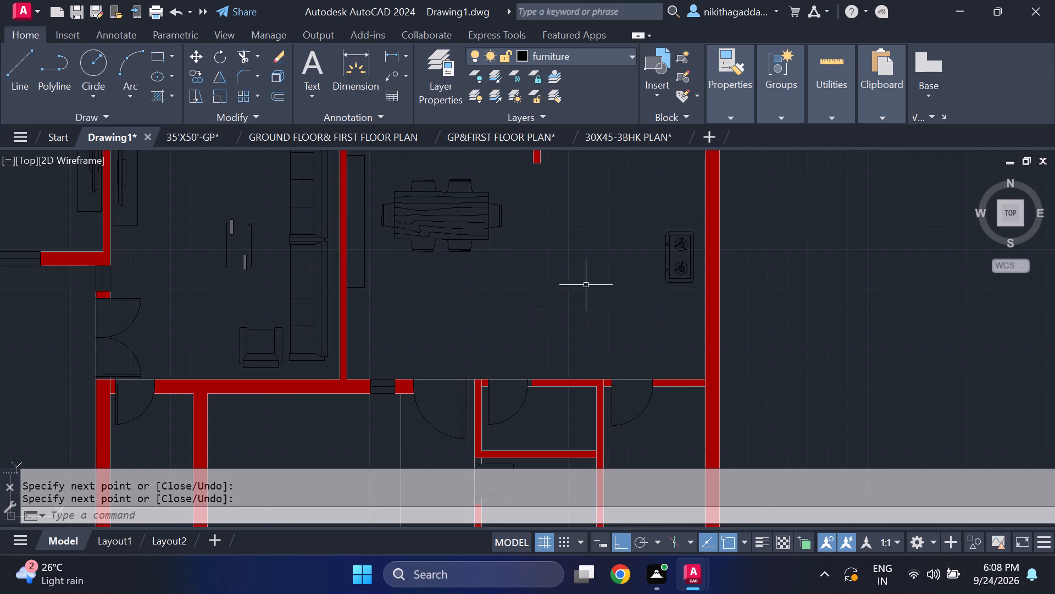
Draw the L-shaped kitchen counter edge from the sink partition about 6 ft east, passing the stove south to the kitchen's south wall.
scroll(578, 311, "down", 4)
scroll(570, 330, "up", 2)
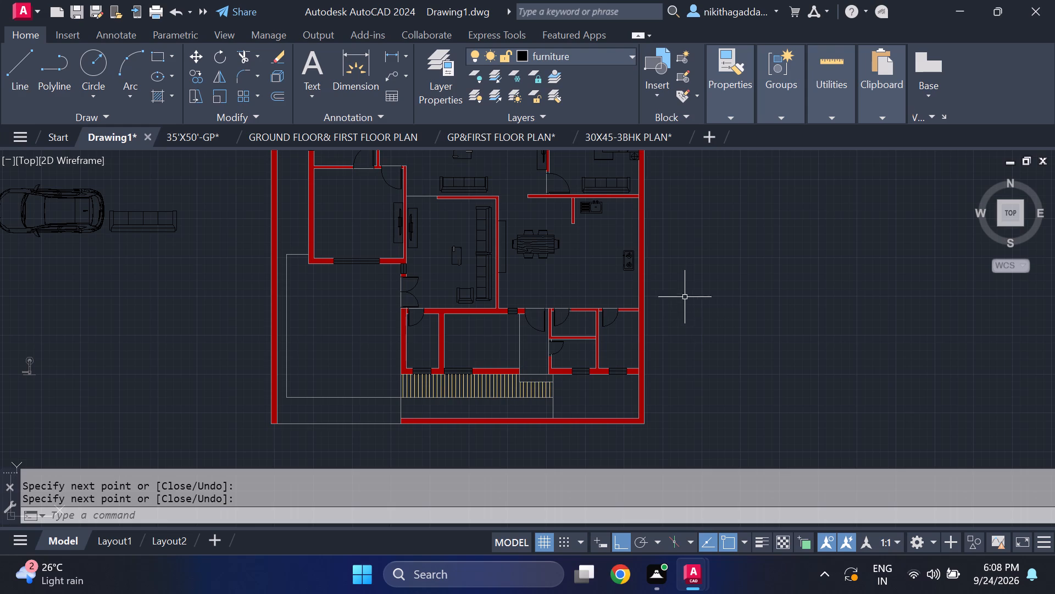
key("l")
key("Return")
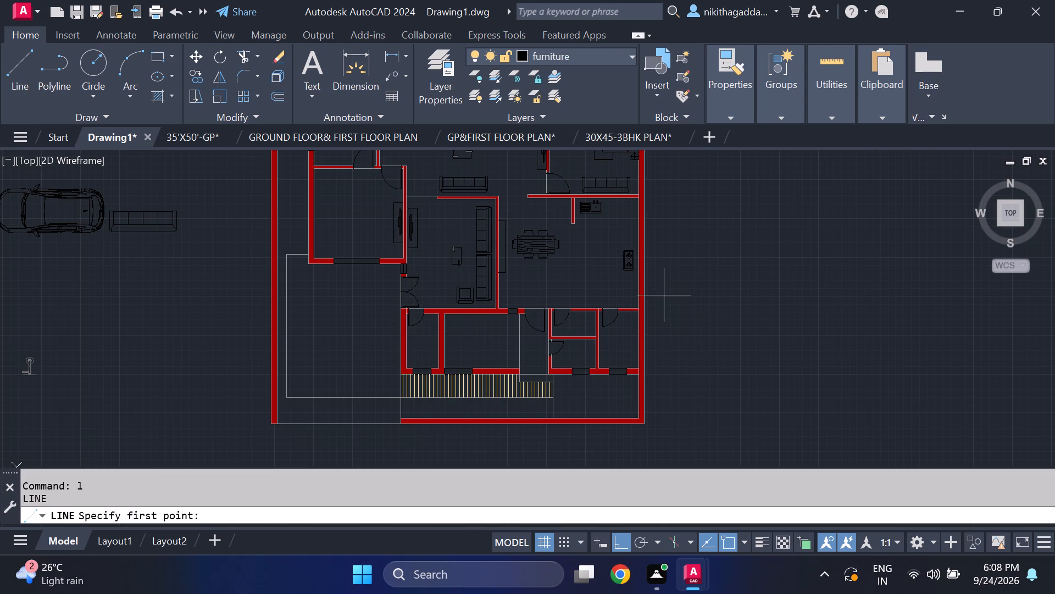
middle_click_drag(607, 231, 581, 276)
scroll(570, 257, "up", 3)
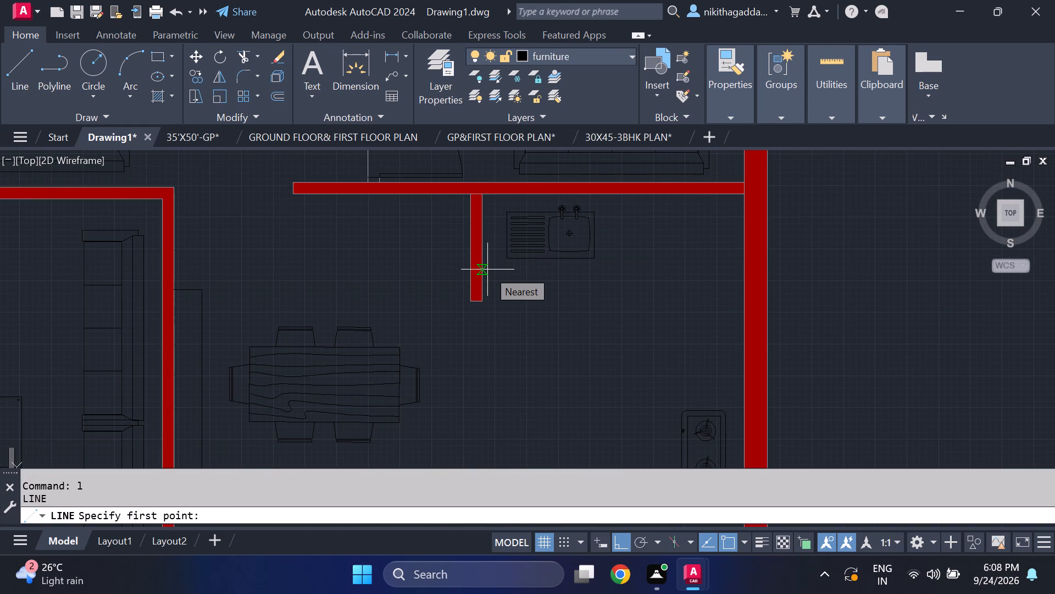
left_click(487, 265)
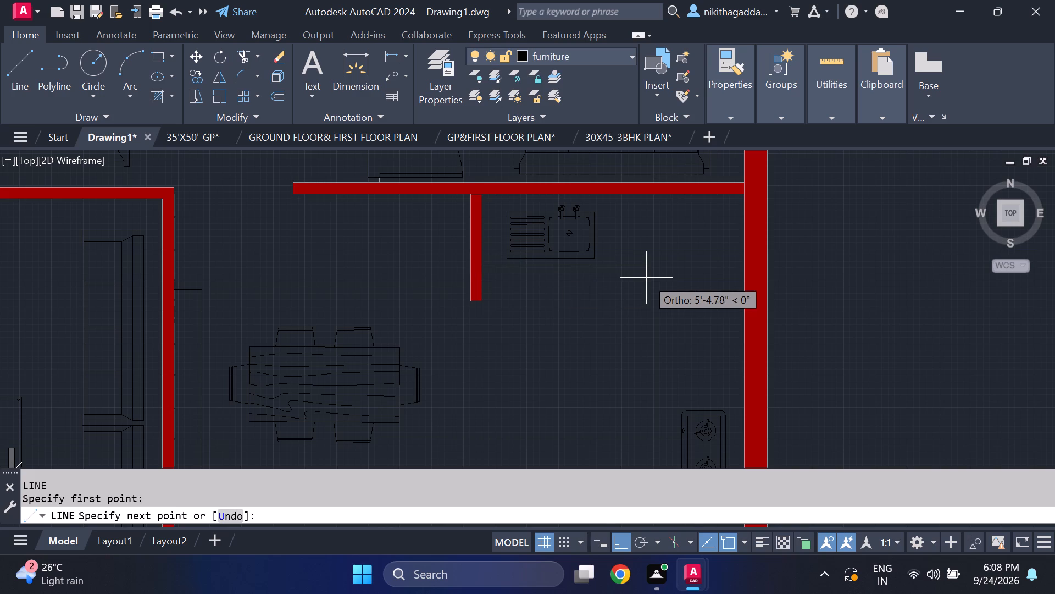
scroll(647, 278, "down", 2)
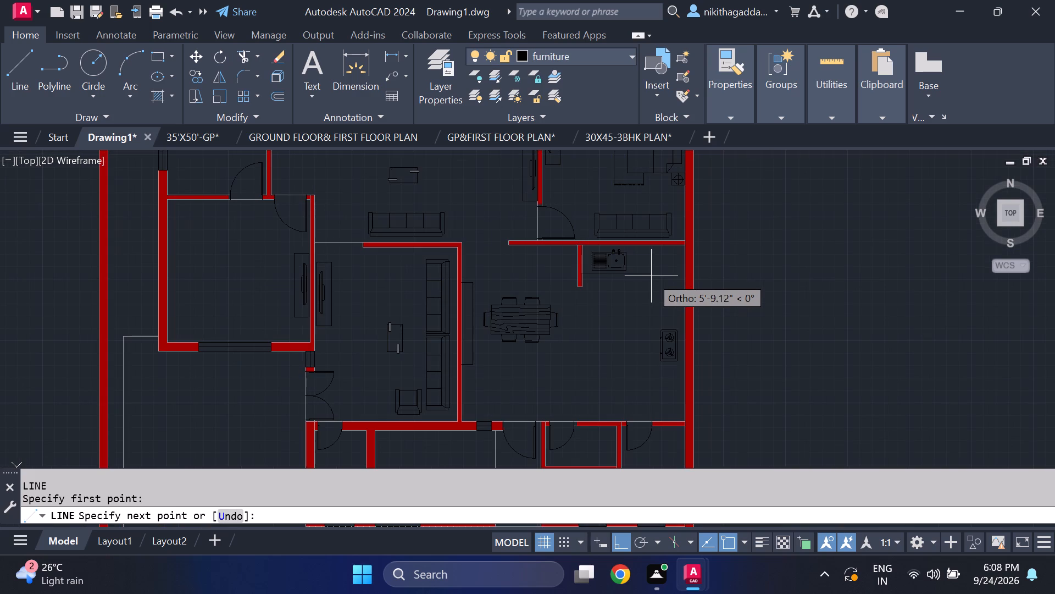
left_click(656, 272)
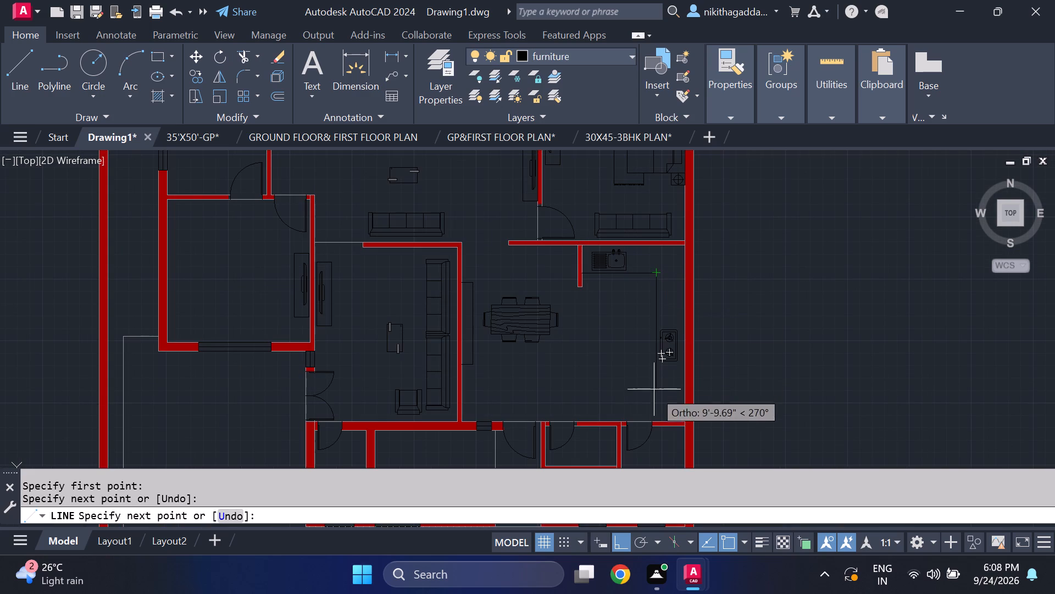
left_click(664, 419)
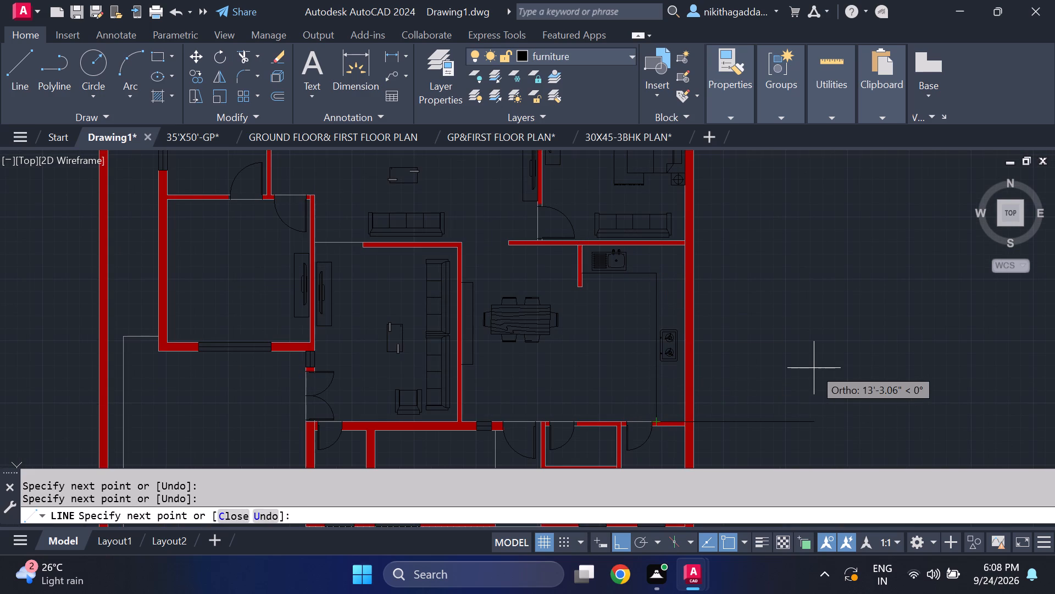
key("Return")
Mirror the small fixture symbol west of the plan about an east-west line just north of it, keeping the original.
scroll(814, 373, "down", 1)
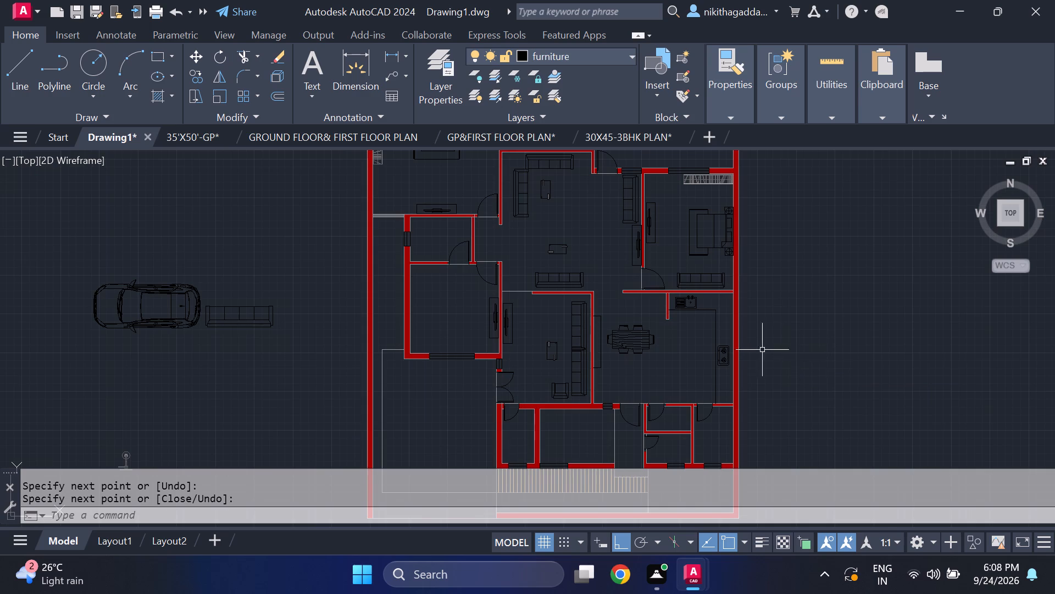
scroll(747, 351, "down", 1)
middle_click_drag(747, 351, 620, 335)
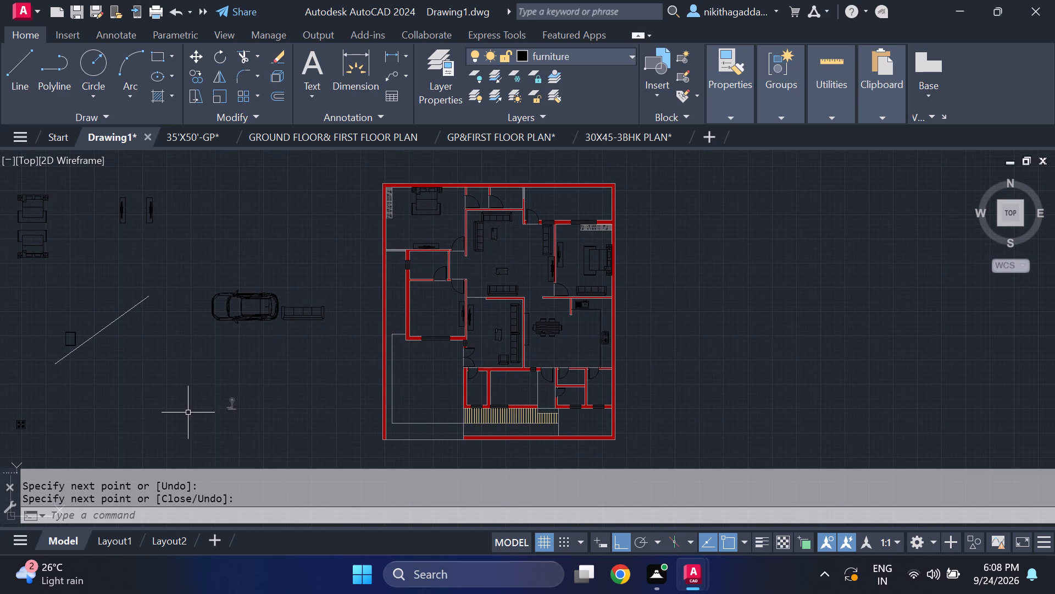
middle_click_drag(221, 414, 223, 358)
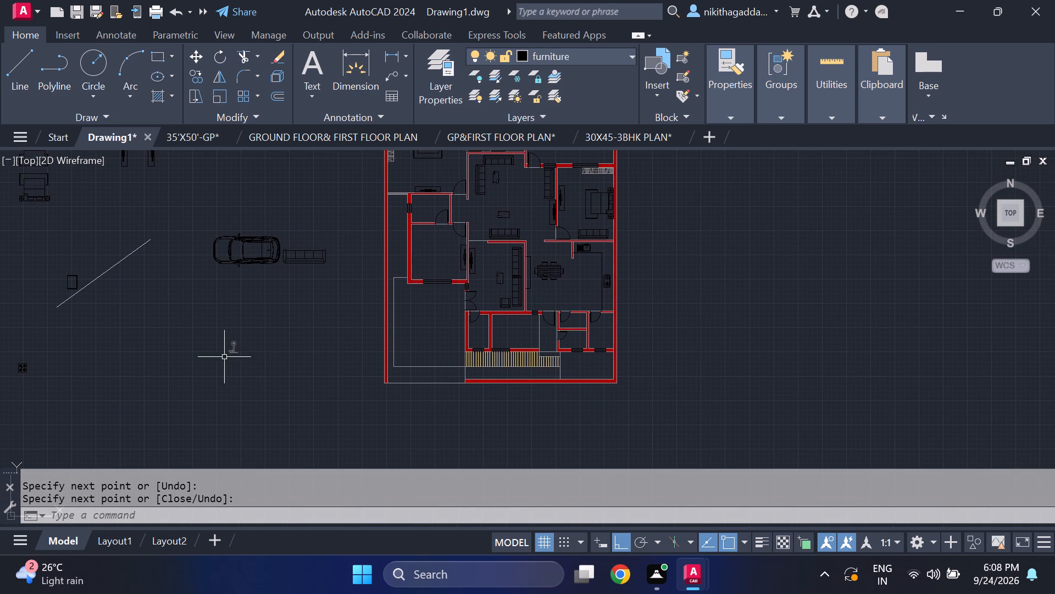
middle_click_drag(223, 352, 222, 337)
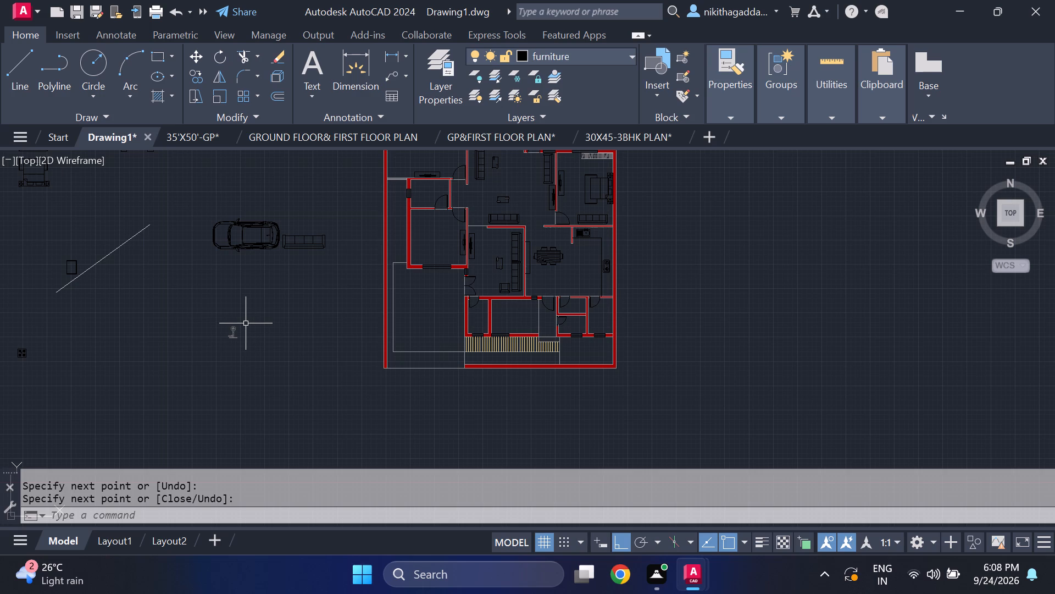
scroll(245, 318, "up", 2)
left_click(252, 320)
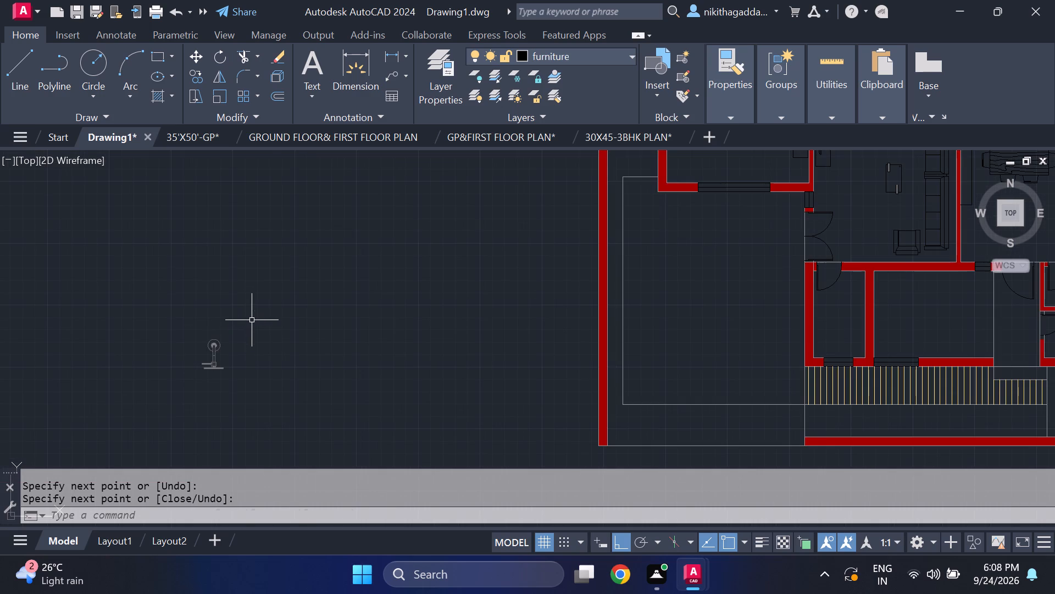
left_click(130, 399)
type("mi")
key("Return")
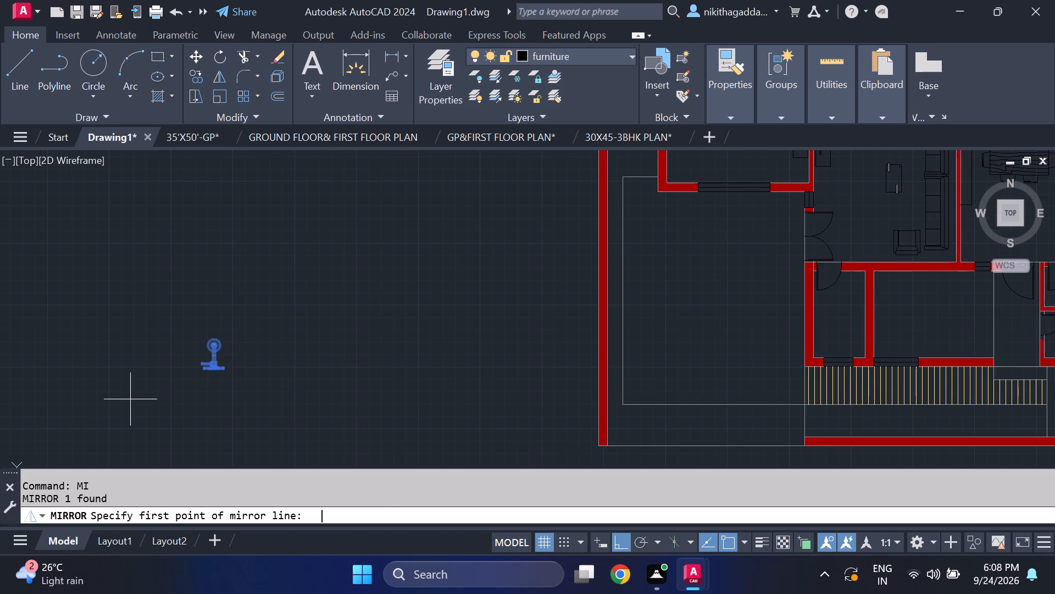
left_click(99, 336)
left_click(345, 350)
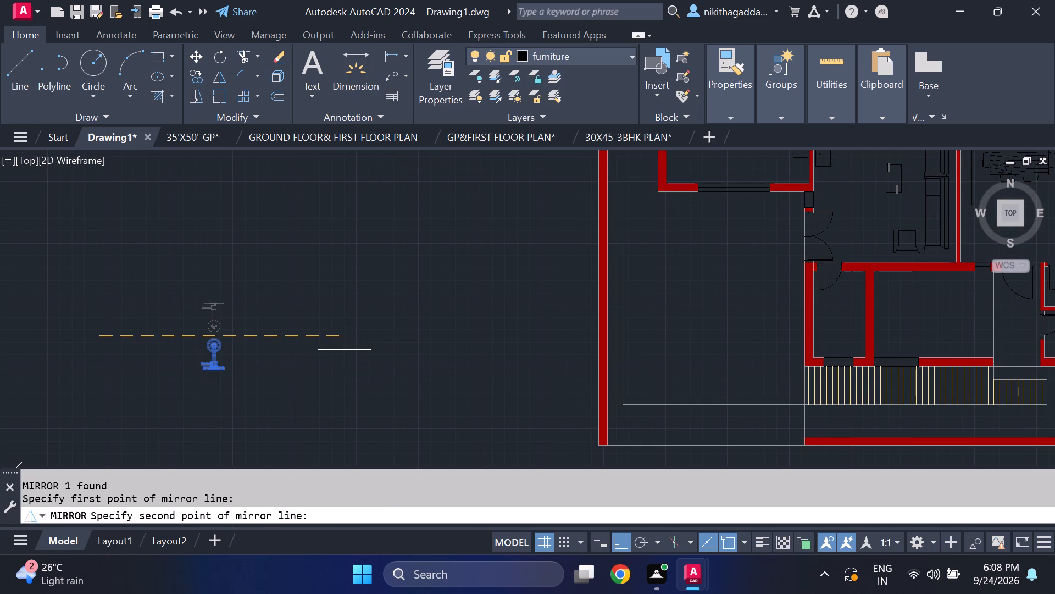
type("no")
key("Return")
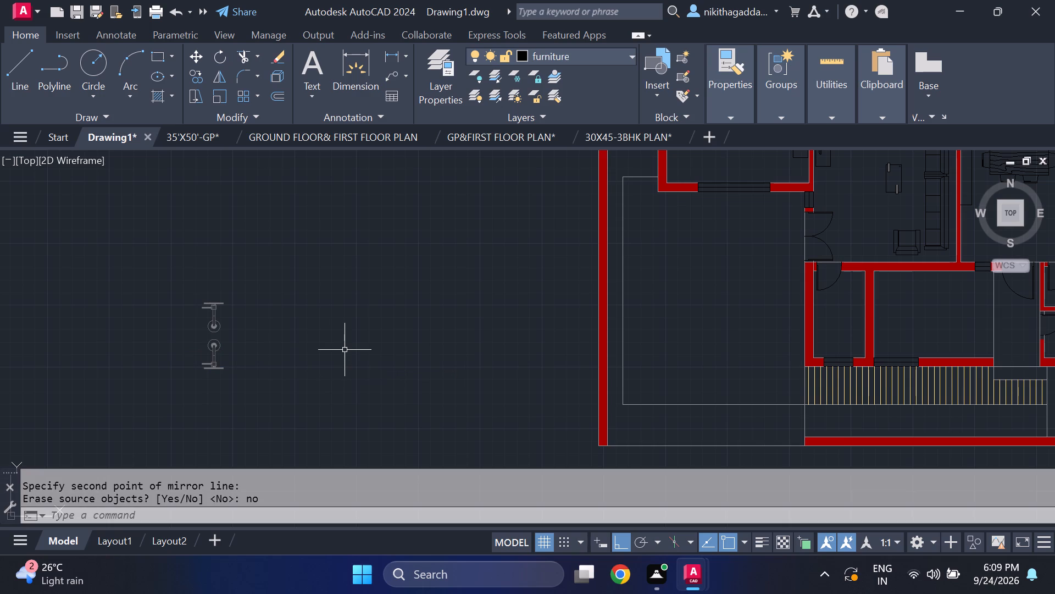
Copy the original southern fixture symbol due east into the empty space between it and the plan.
left_click(238, 342)
left_click(155, 380)
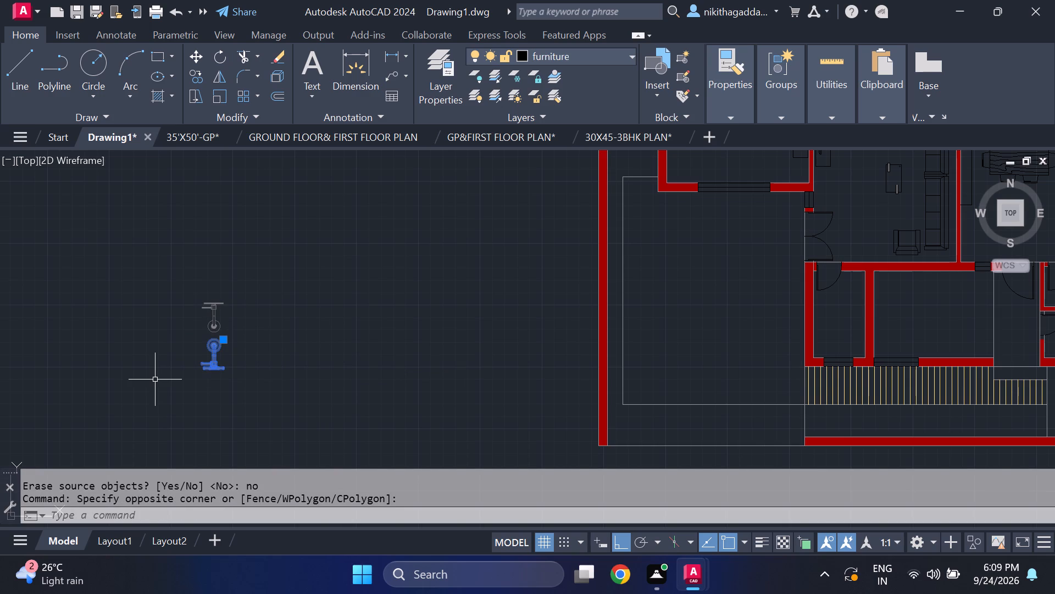
type("co")
key("Return")
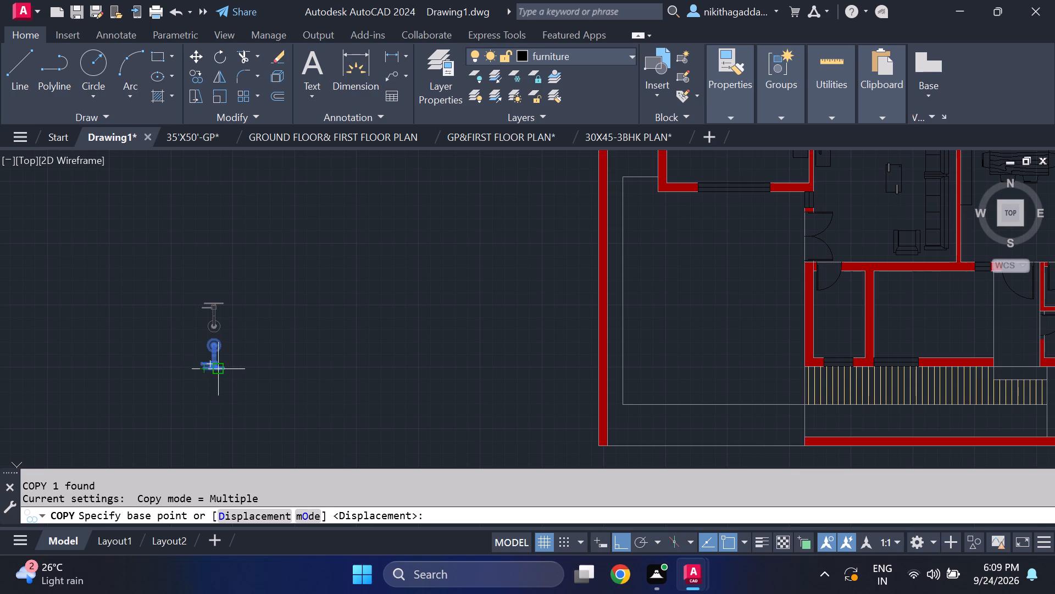
left_click(216, 371)
left_click(360, 358)
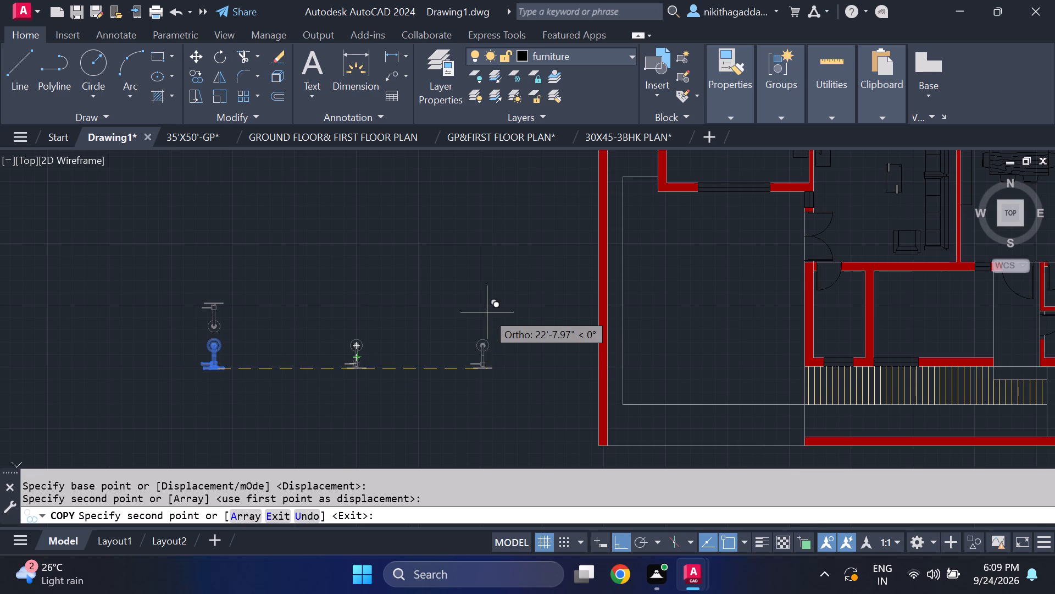
key("Escape")
Rotate the eastern copy of the fixture symbol 180° about its round head.
left_click_drag(435, 309, 424, 311)
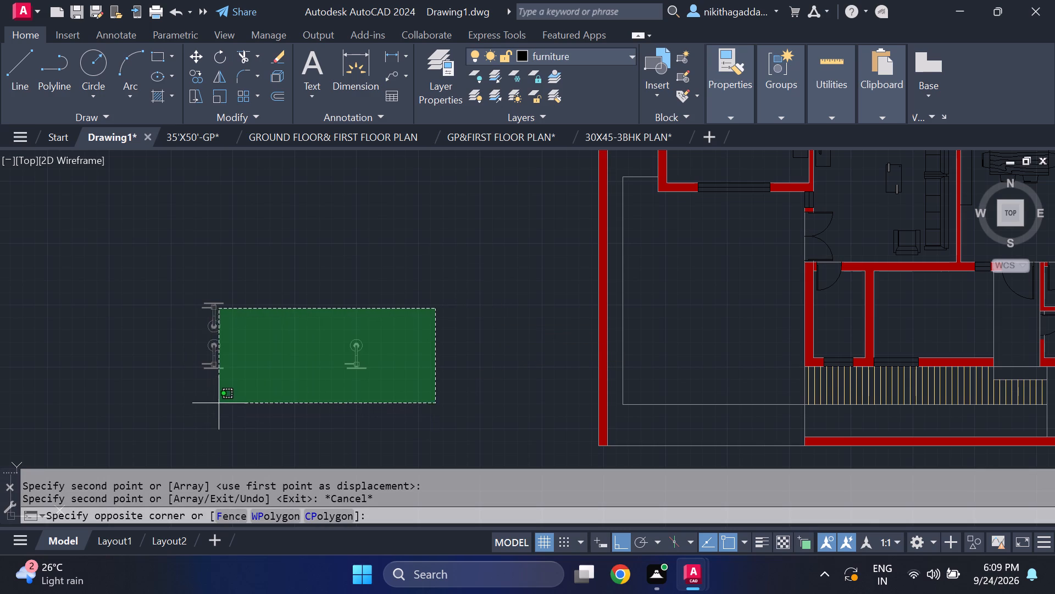
left_click(329, 385)
type("ro")
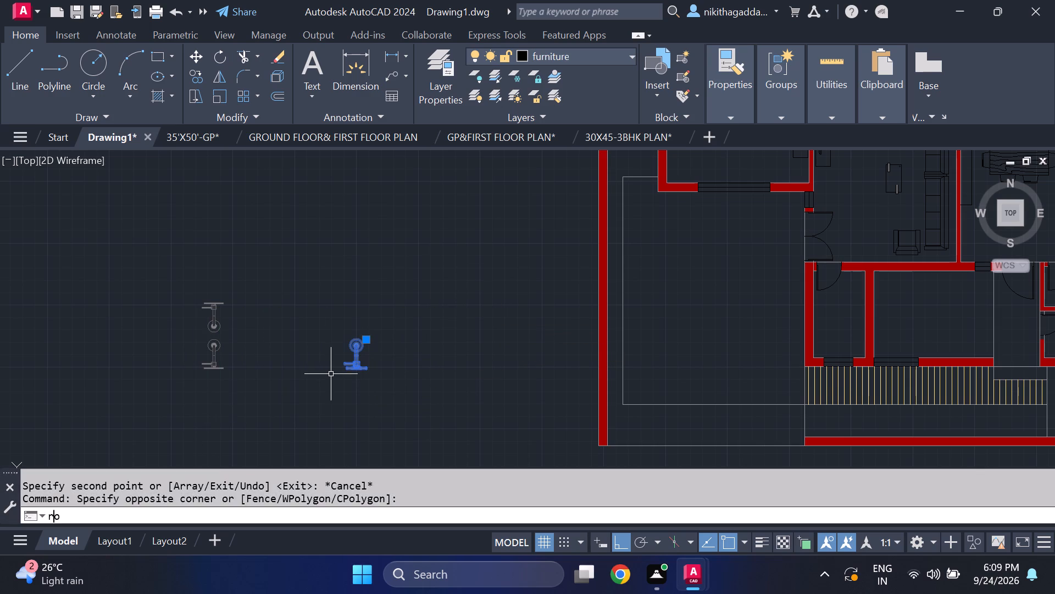
key("Return")
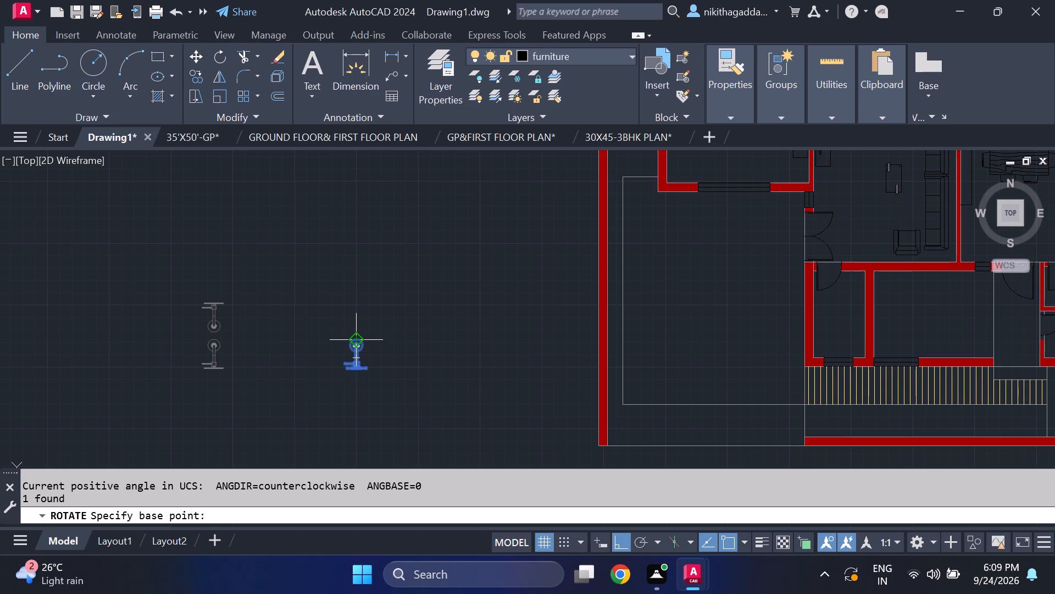
left_click(359, 345)
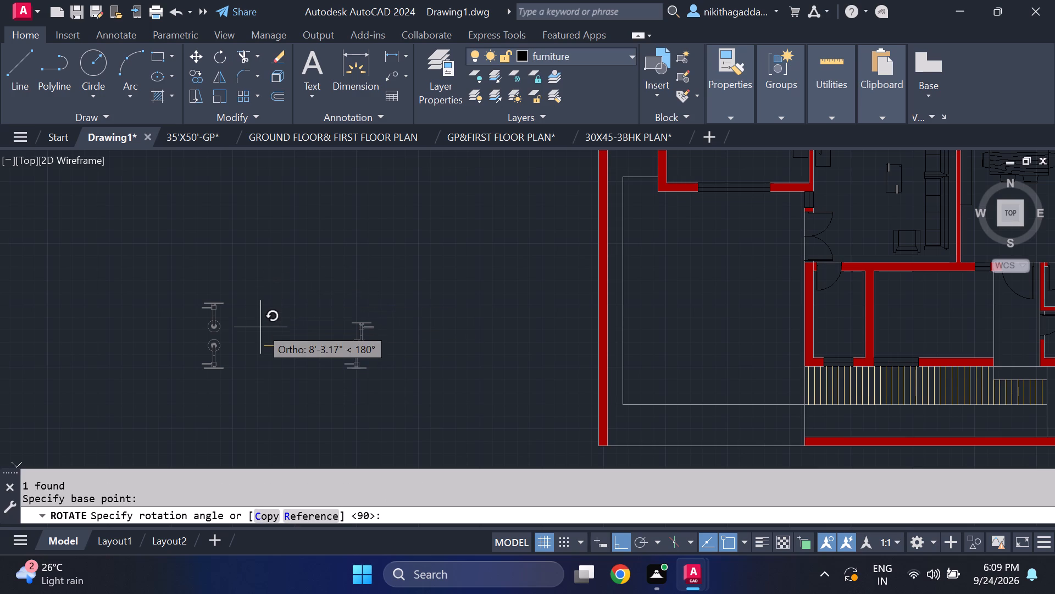
left_click(260, 327)
Rotate the same copy a further 90° clockwise about its round head so its plate faces east.
left_click_drag(426, 304, 421, 304)
left_click(286, 393)
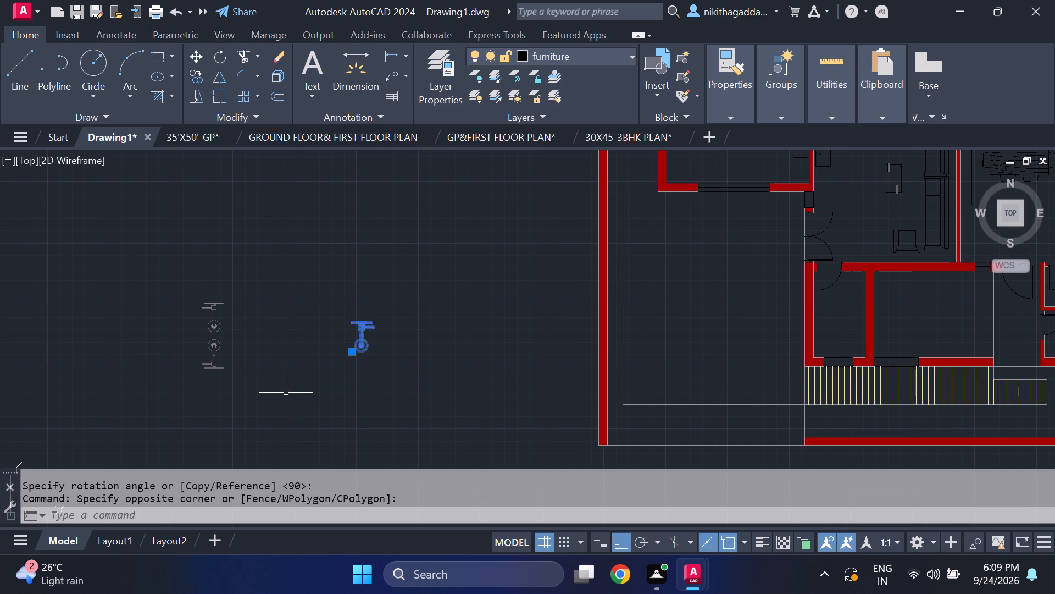
type("ro")
key("Return")
scroll(327, 333, "up", 2)
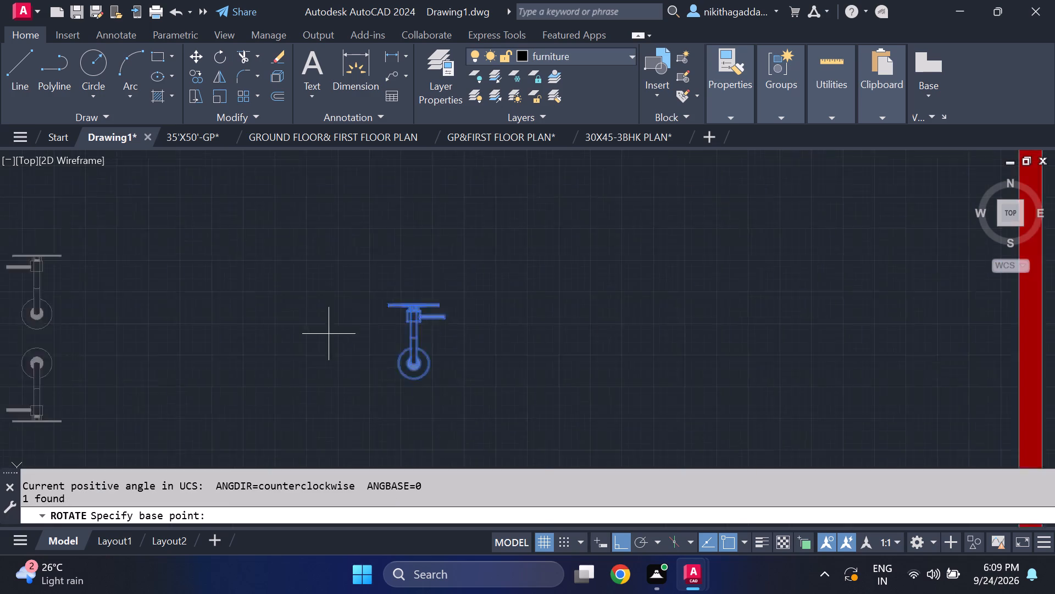
scroll(329, 334, "up", 1)
left_click(465, 378)
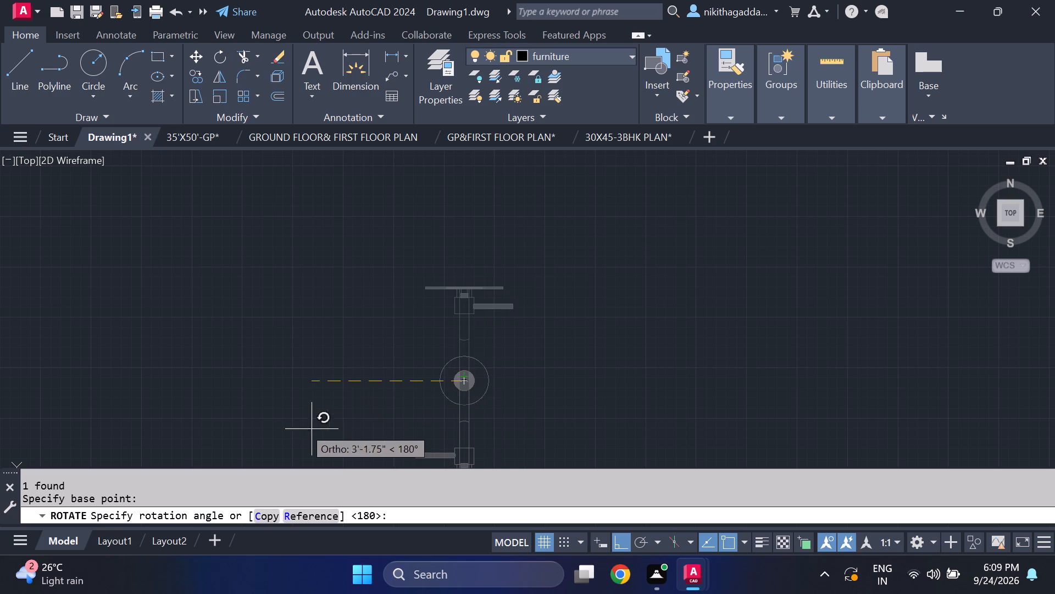
scroll(285, 352, "down", 2)
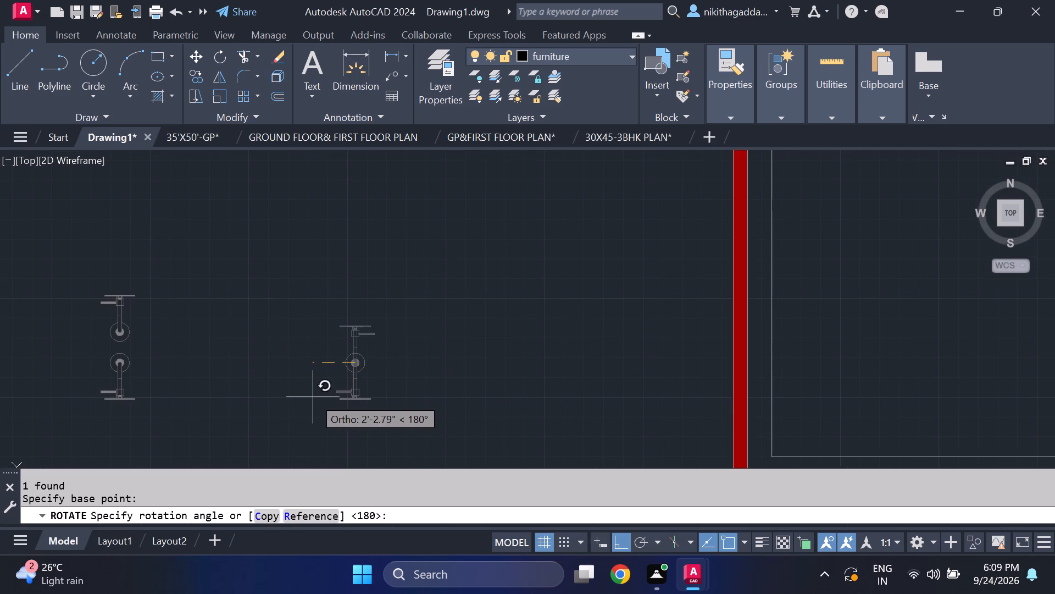
left_click(332, 398)
With Ortho off, move the mirrored fixture symbol against the north wall of the small room south of the northwest bedroom's TV unit.
scroll(437, 323, "down", 3)
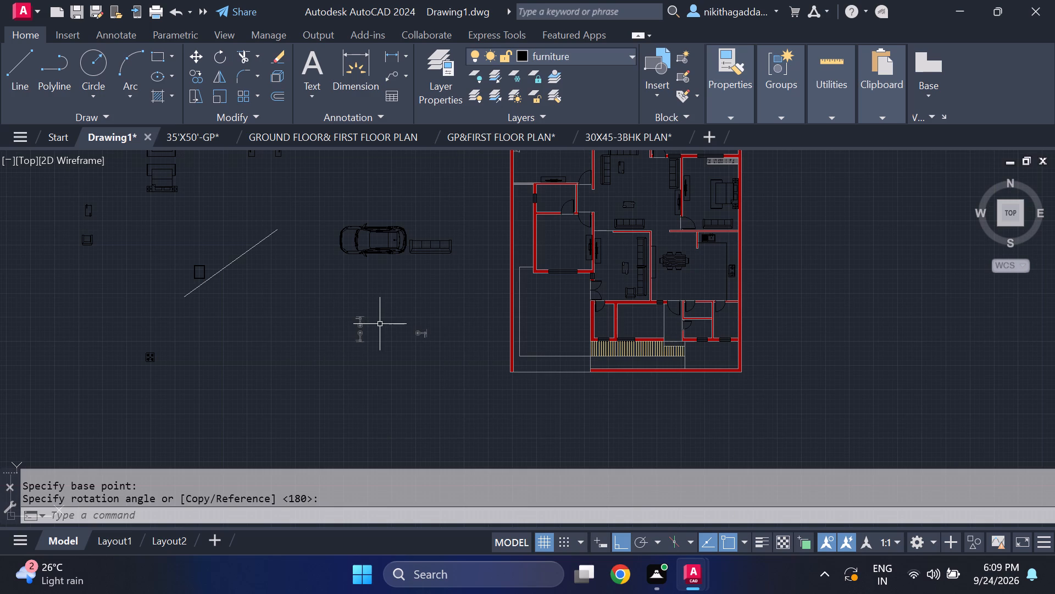
scroll(380, 323, "up", 3)
left_click(339, 293)
left_click(241, 337)
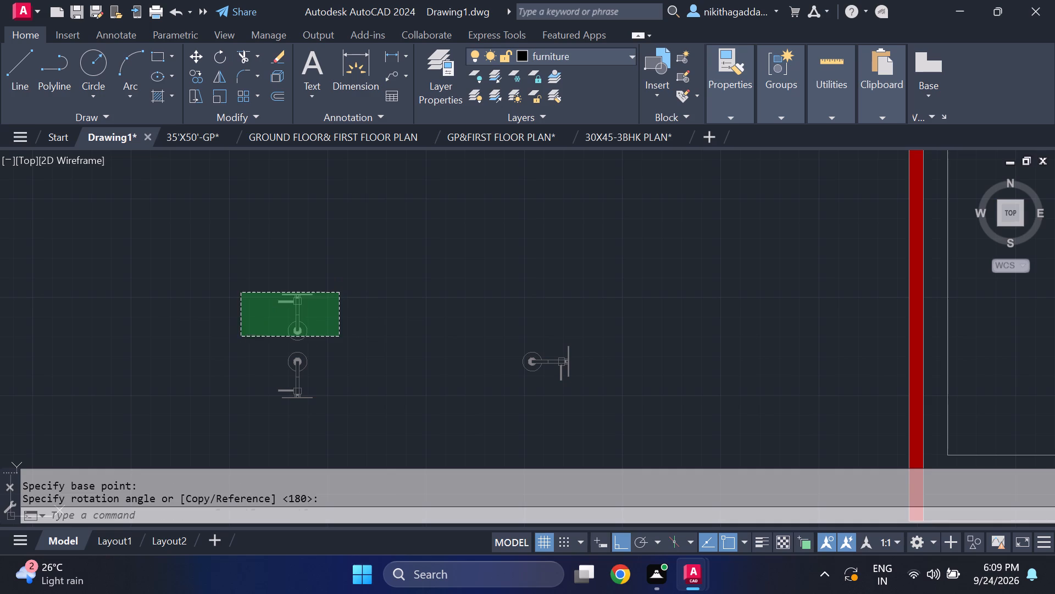
key("m")
key("Return")
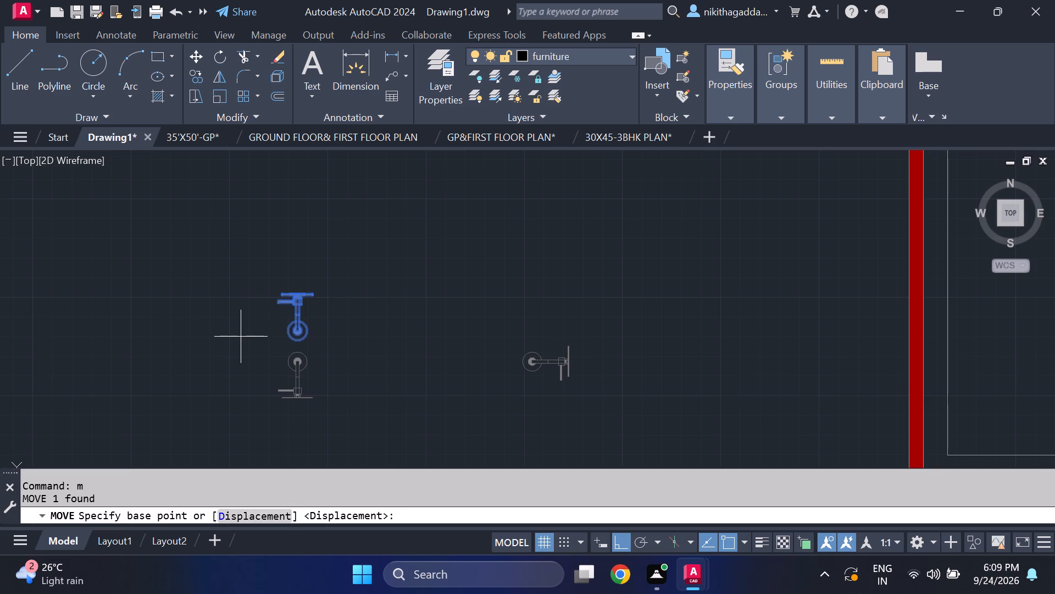
left_click_drag(297, 289, 302, 280)
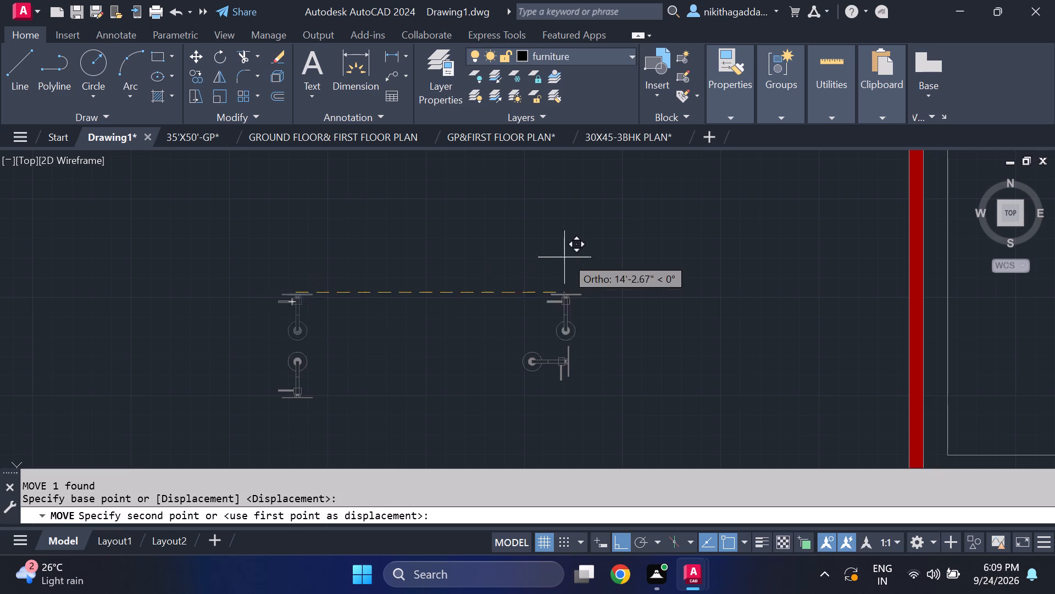
scroll(569, 256, "down", 2)
middle_click_drag(565, 252, 321, 318)
key("F8")
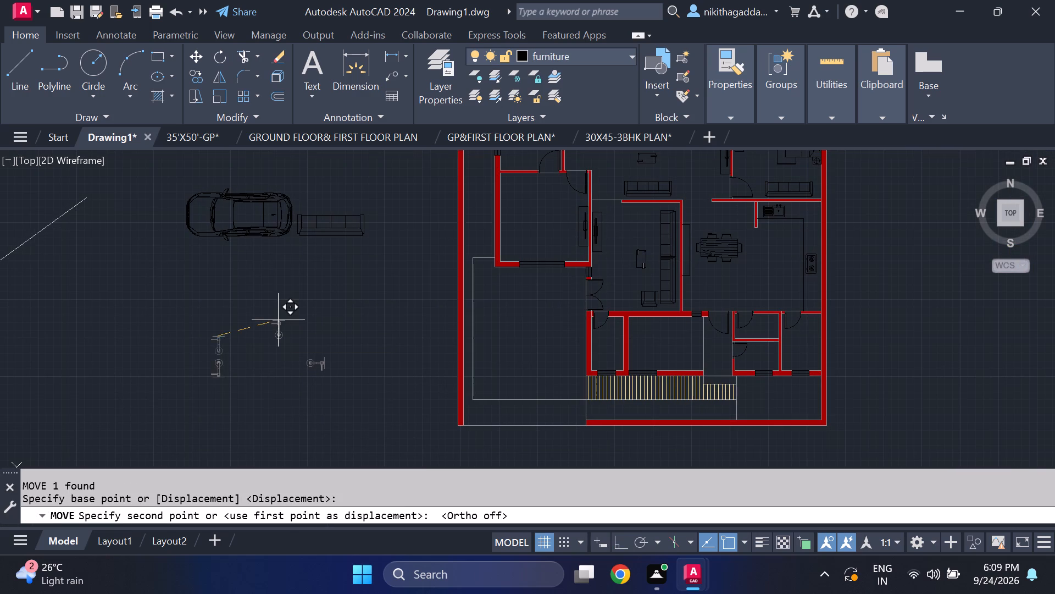
middle_click_drag(519, 199, 481, 314)
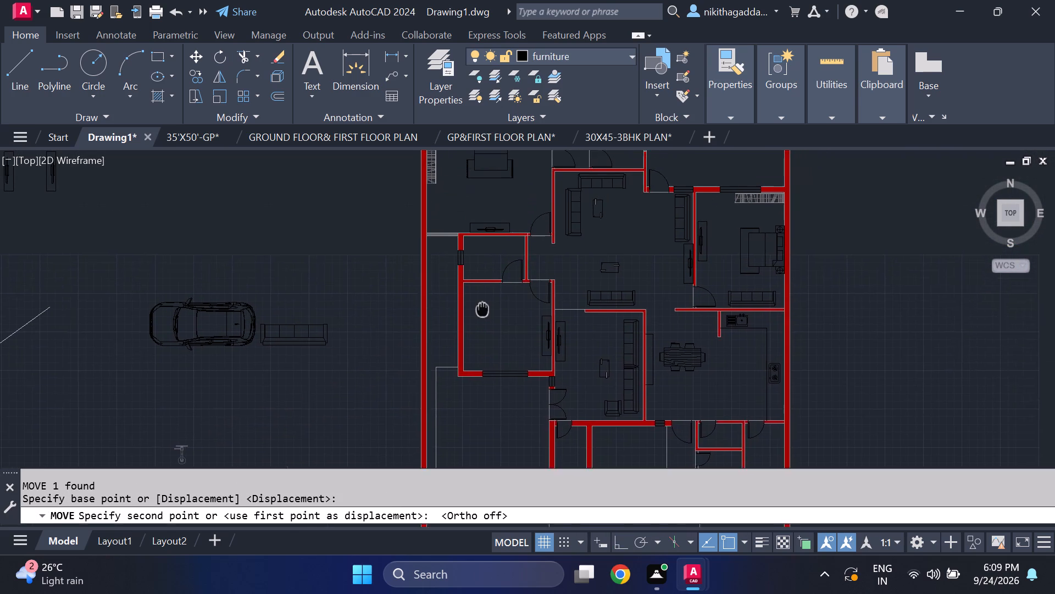
middle_click_drag(481, 314, 477, 379)
scroll(492, 324, "up", 3)
middle_click_drag(425, 285, 434, 328)
scroll(469, 313, "up", 2)
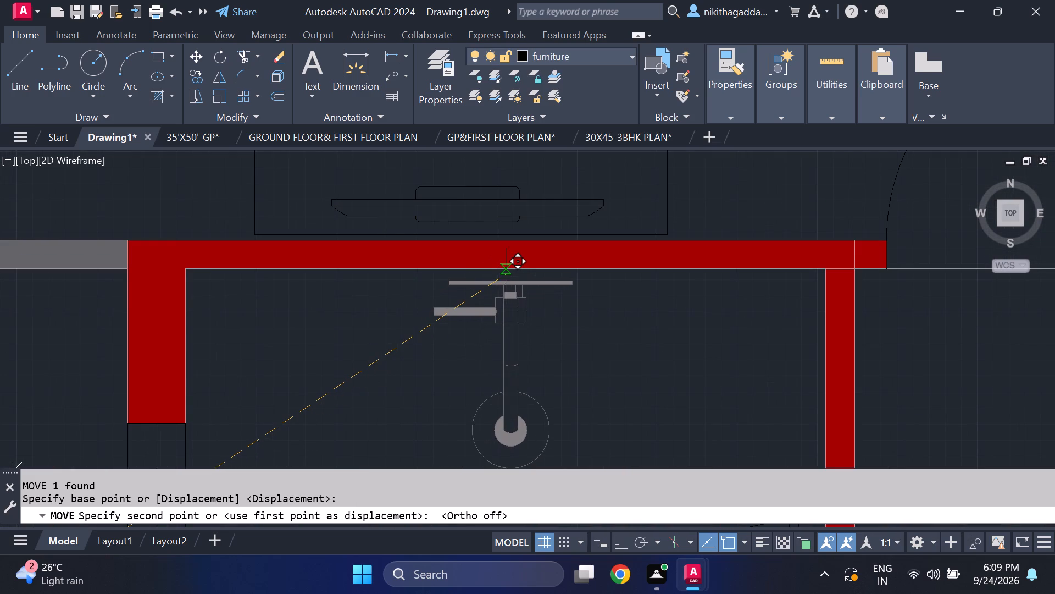
scroll(508, 273, "up", 3)
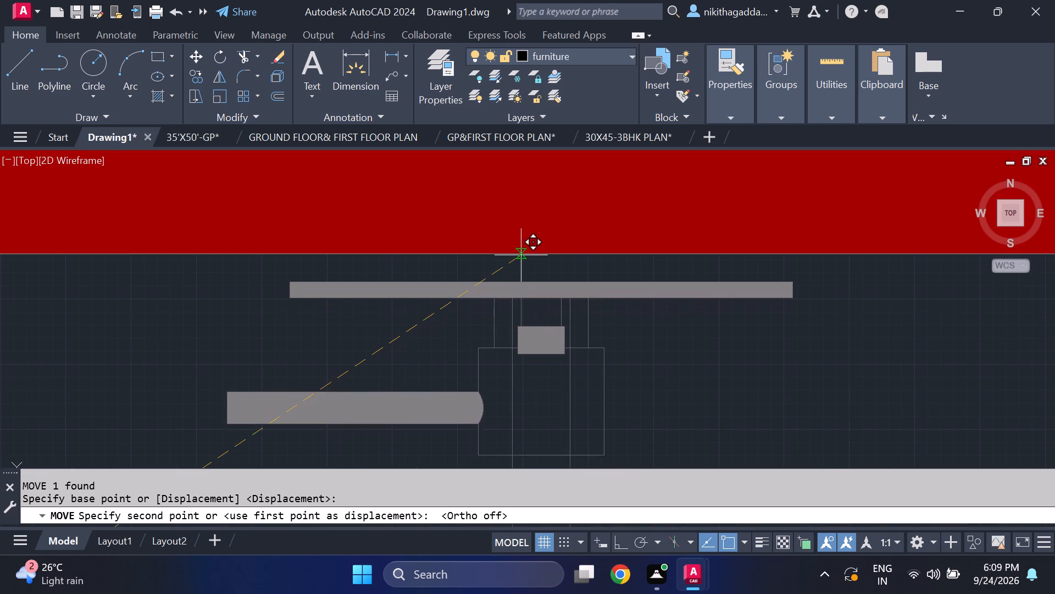
left_click(523, 258)
Move the original fixture symbol into the small room south of the kitchen, with its plate against the south wall at the window.
scroll(521, 272, "down", 5)
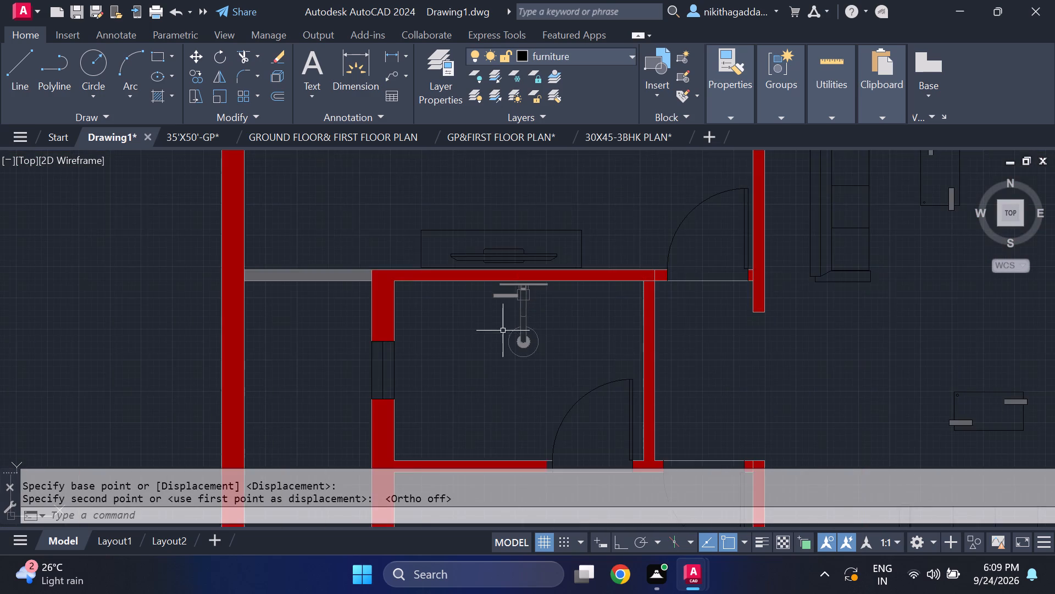
scroll(503, 339, "down", 2)
middle_click_drag(343, 395, 379, 265)
scroll(400, 291, "down", 3)
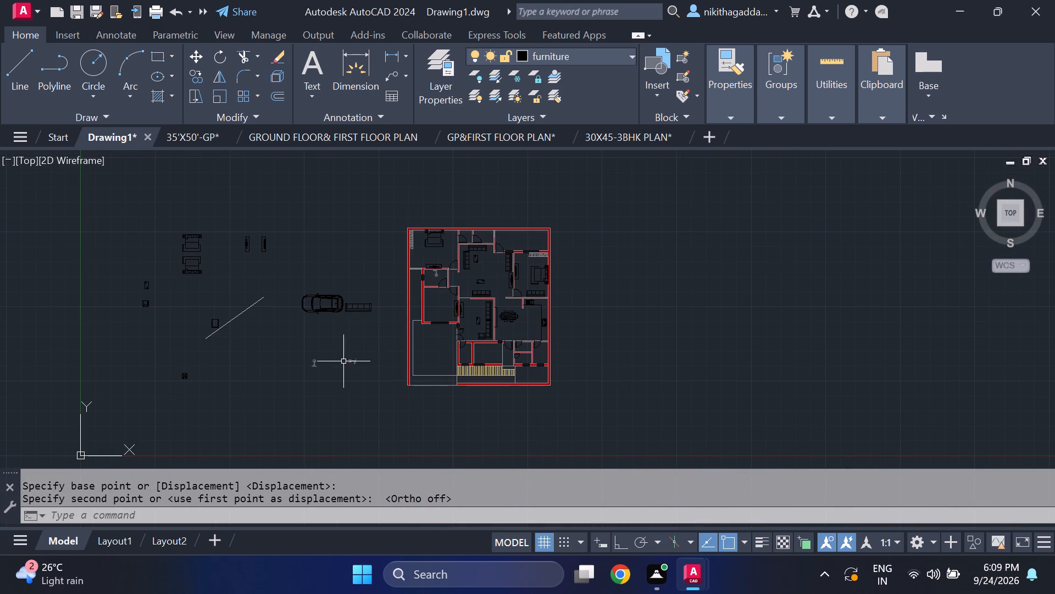
scroll(317, 372, "up", 3)
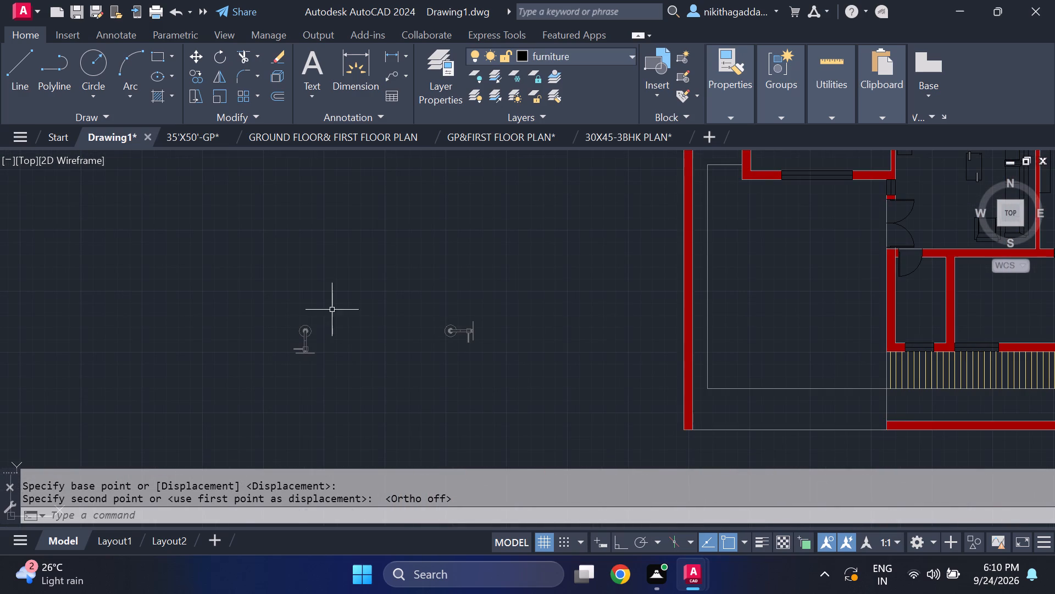
left_click_drag(332, 303, 316, 315)
left_click(193, 392)
key("m")
key("Return")
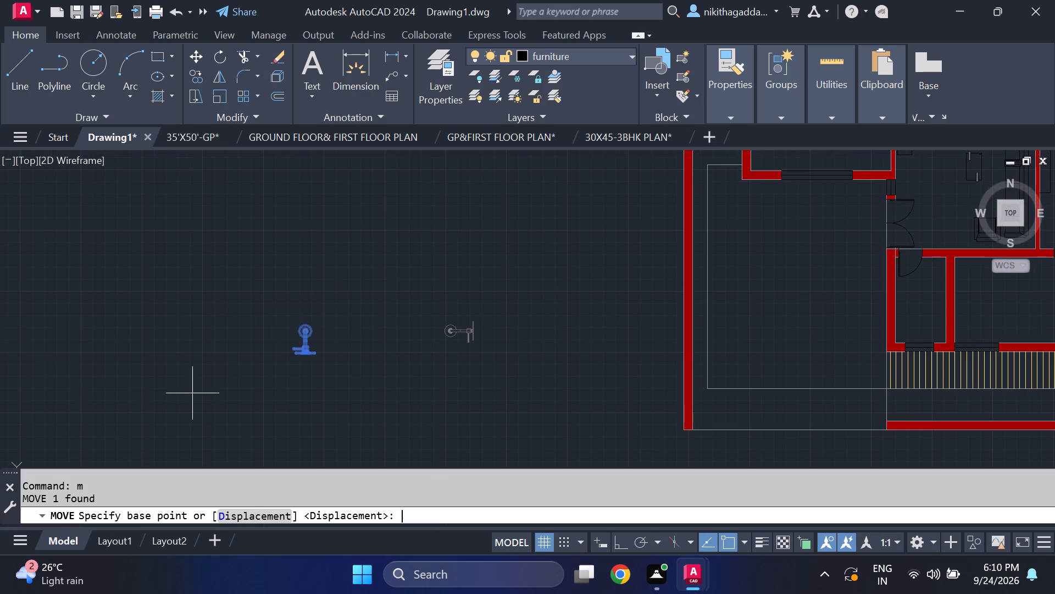
scroll(312, 391, "up", 2)
left_click(292, 305)
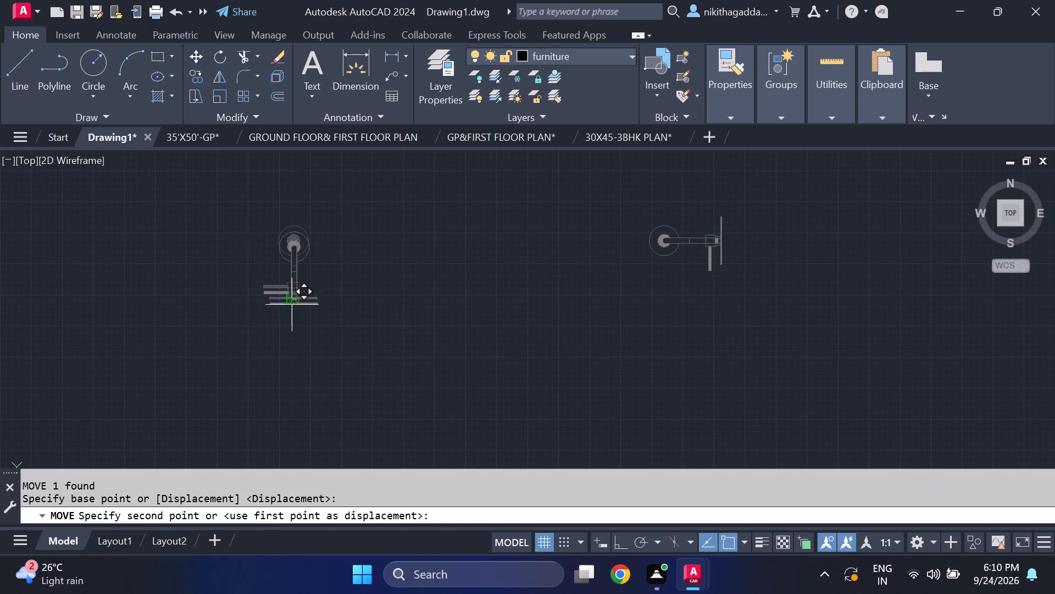
scroll(494, 316, "down", 4)
middle_click_drag(537, 337, 215, 328)
middle_click_drag(198, 330, 187, 330)
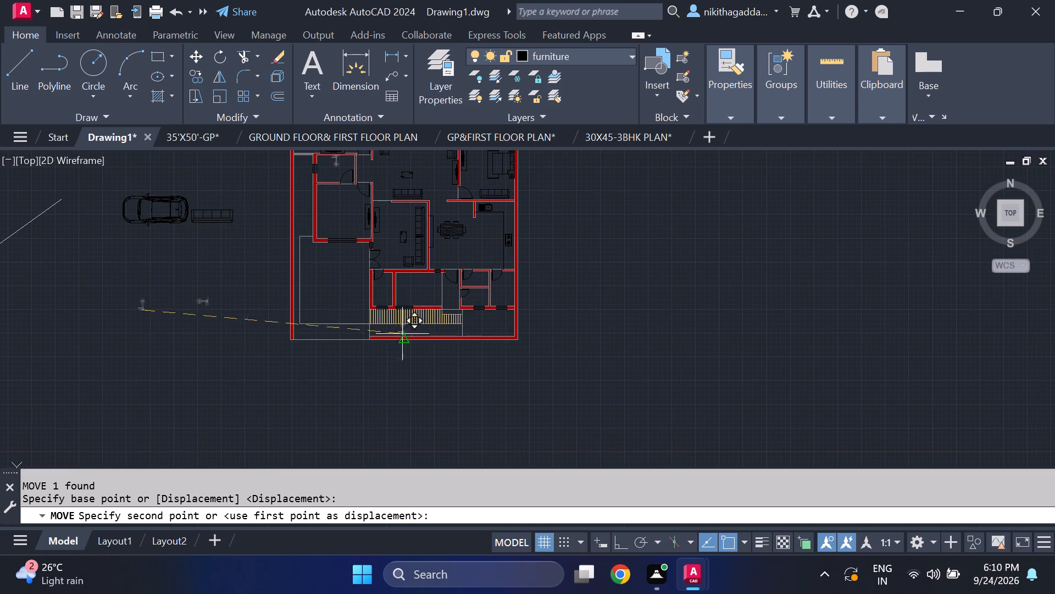
scroll(467, 317, "up", 4)
middle_click_drag(496, 301, 459, 457)
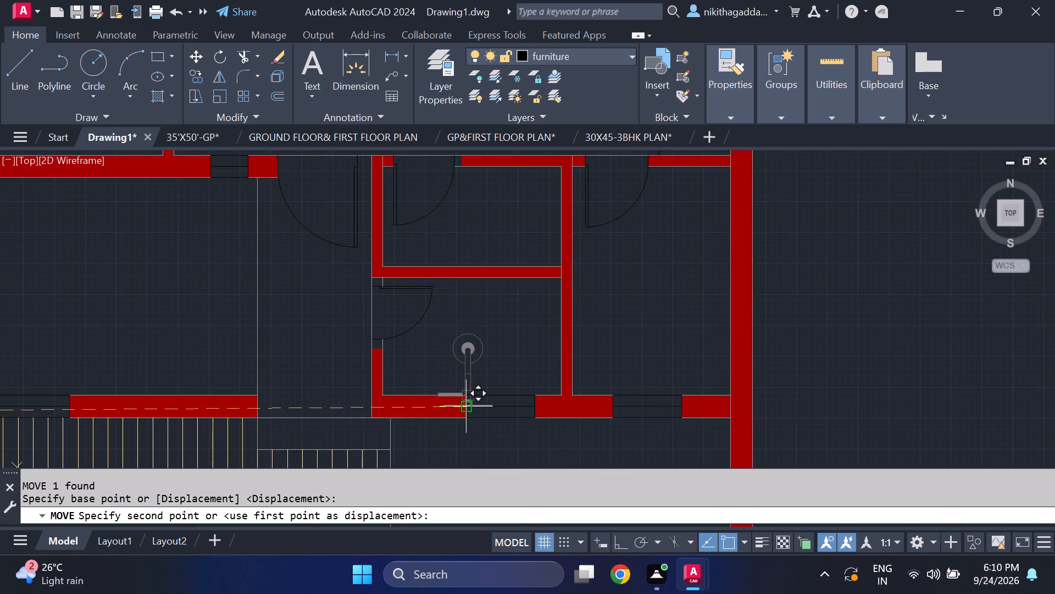
scroll(474, 394, "up", 1)
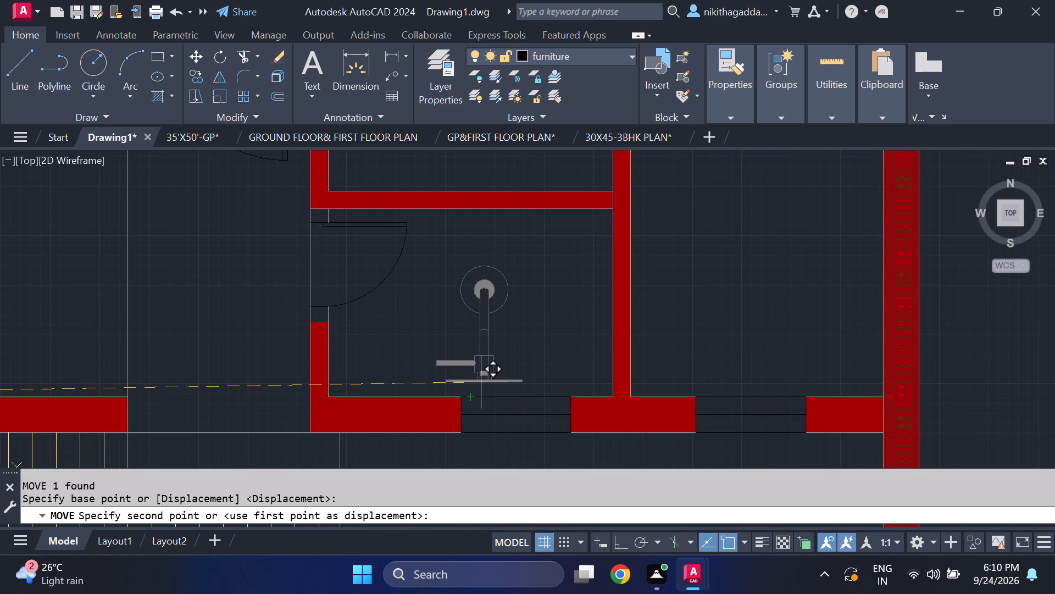
scroll(481, 382, "up", 2)
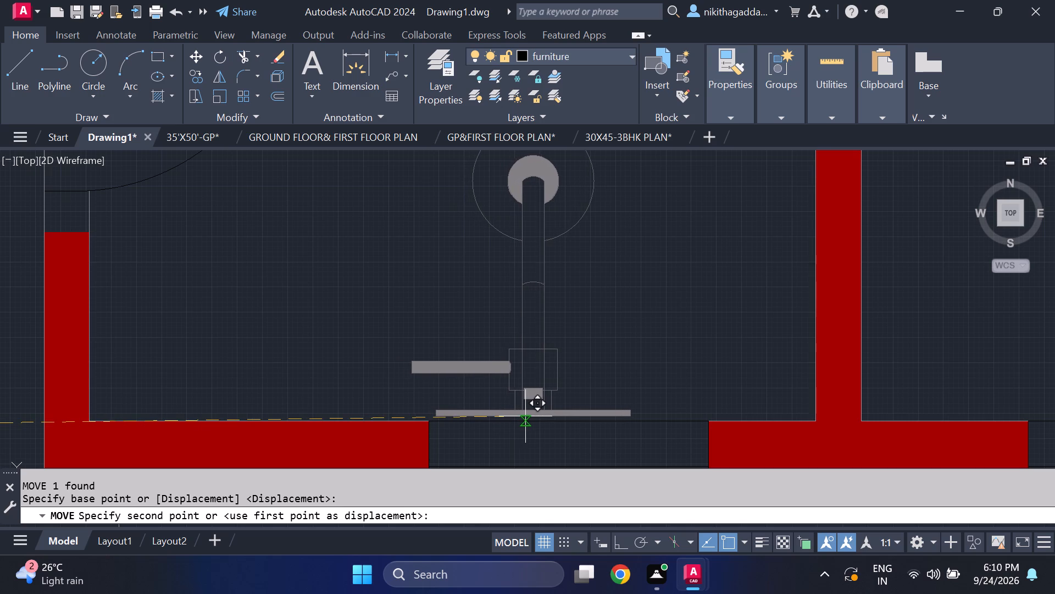
left_click(526, 416)
Move the rotated fixture symbol into the narrow room south of the living room's double door, with its plate against the east wall.
scroll(489, 398, "down", 4)
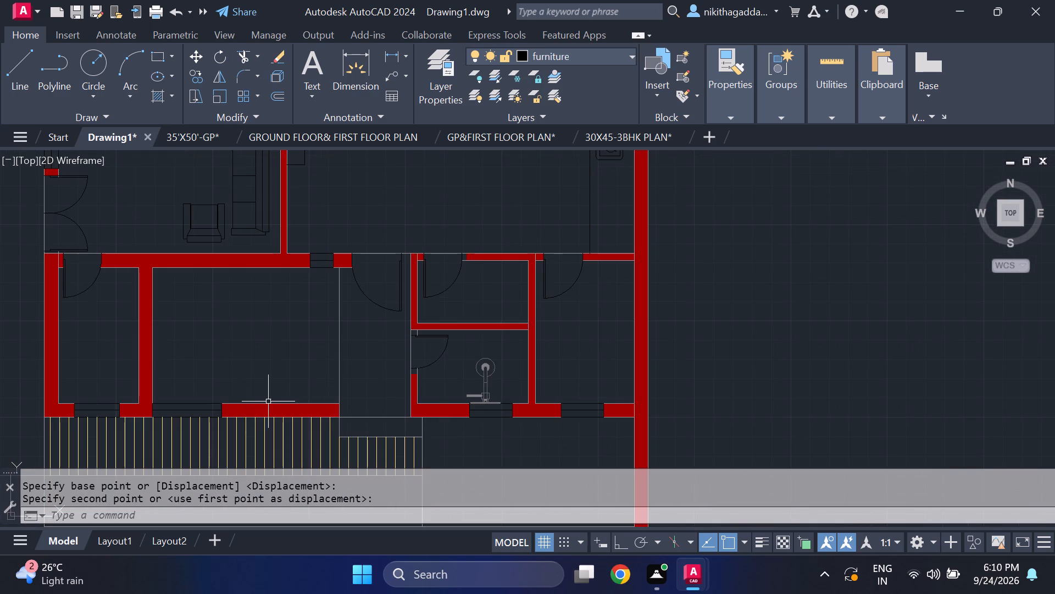
scroll(269, 400, "down", 3)
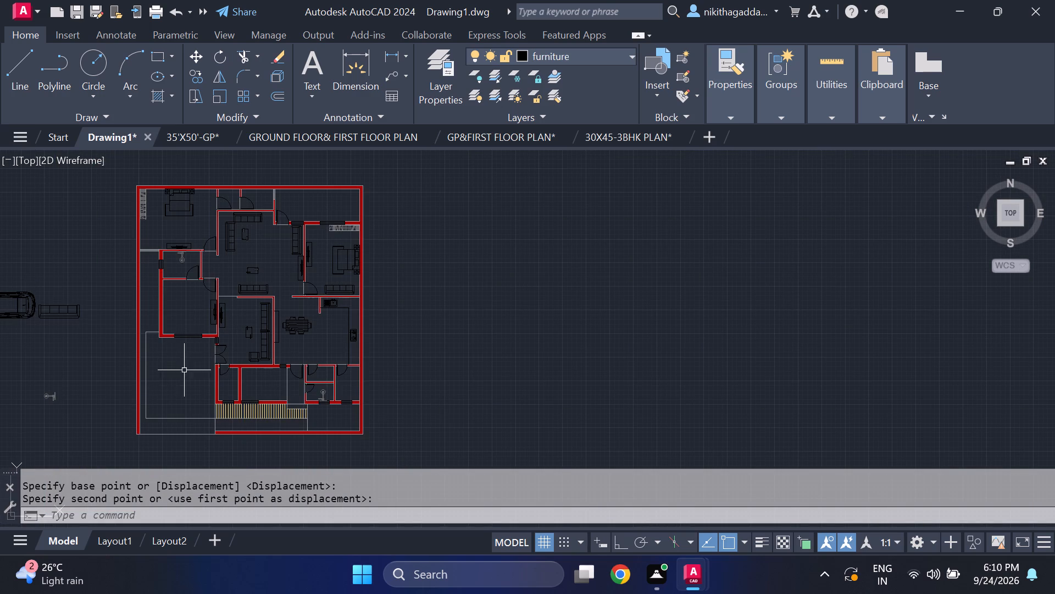
scroll(53, 395, "up", 2)
left_click_drag(119, 362, 113, 371)
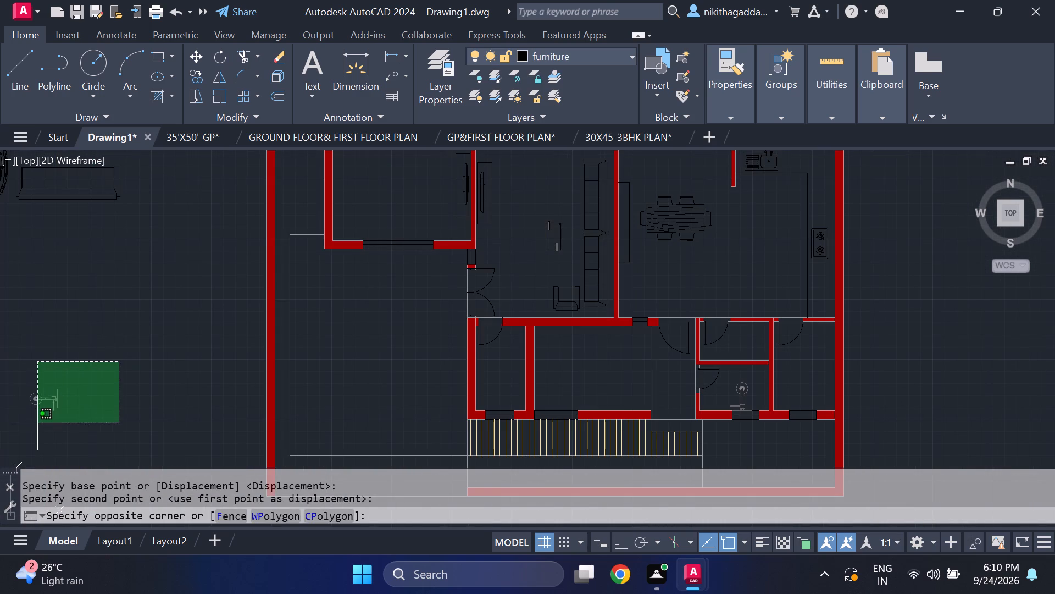
left_click(12, 425)
key("m")
key("Return")
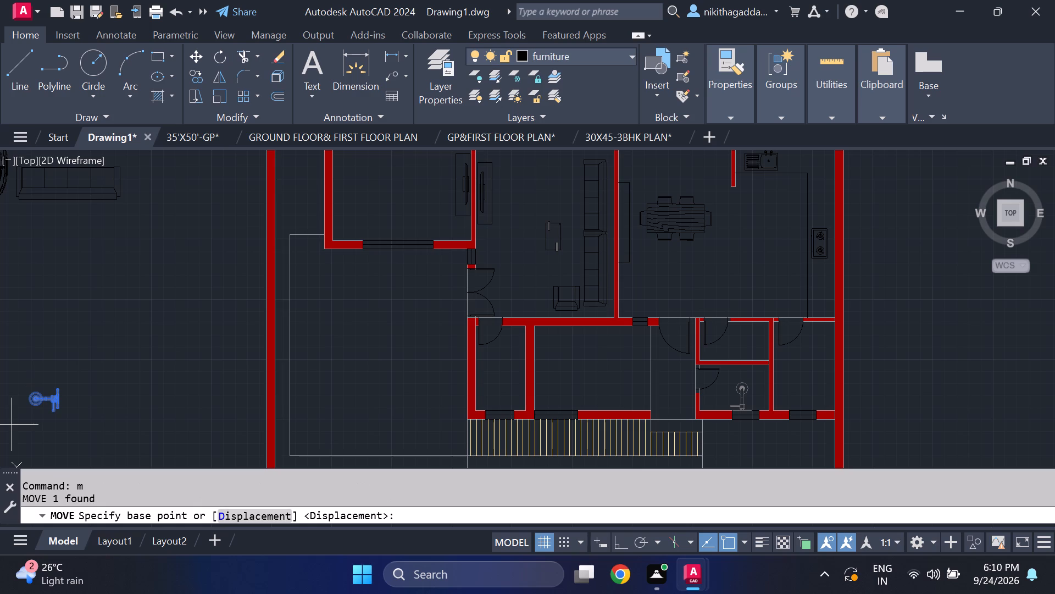
scroll(54, 404, "up", 3)
left_click(68, 387)
scroll(220, 366, "down", 4)
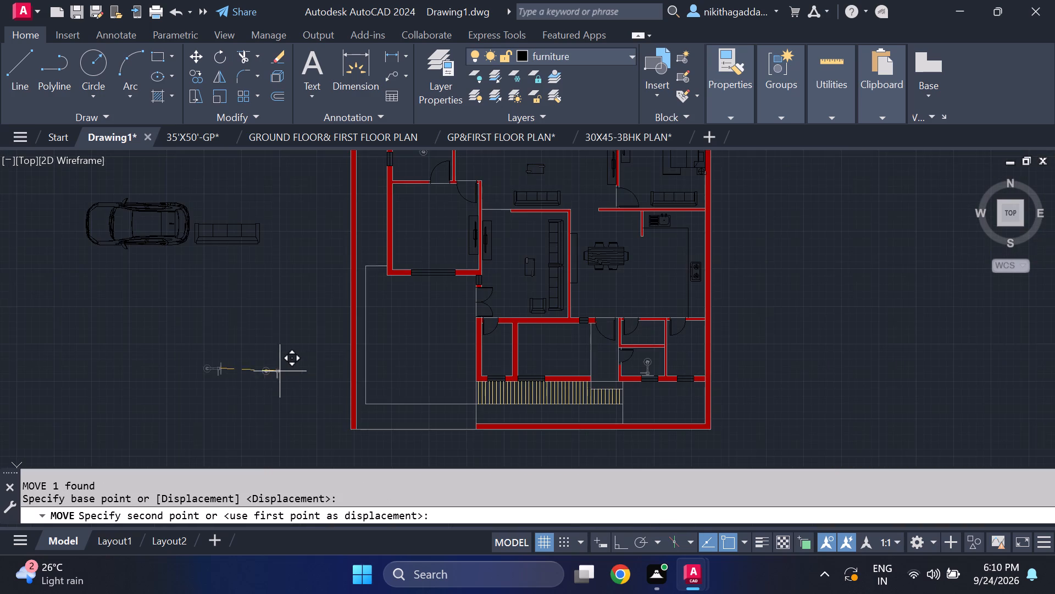
middle_click_drag(279, 367, 99, 402)
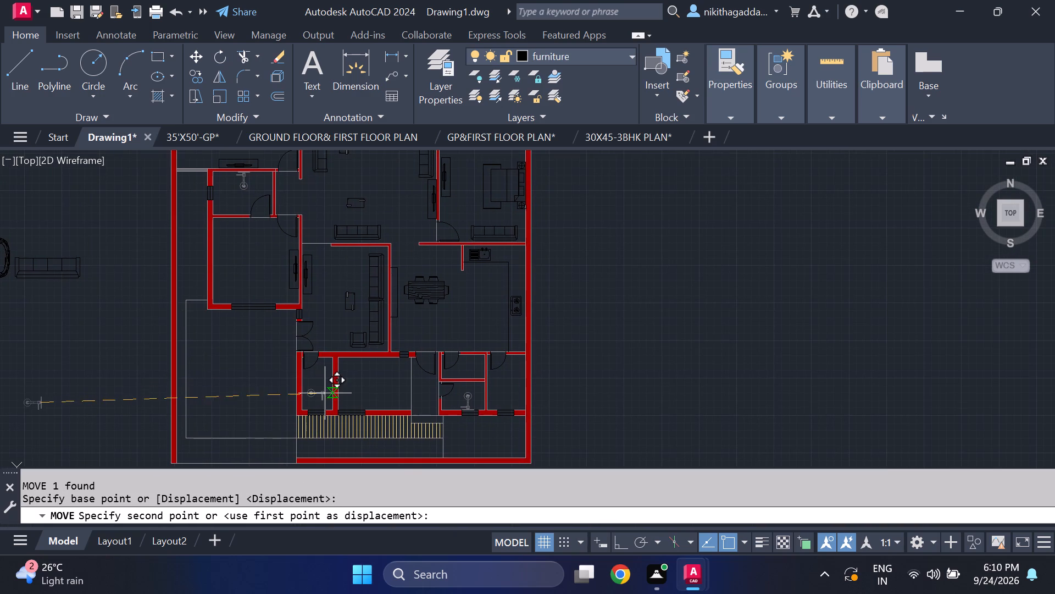
scroll(325, 393, "up", 4)
middle_click_drag(352, 331, 314, 403)
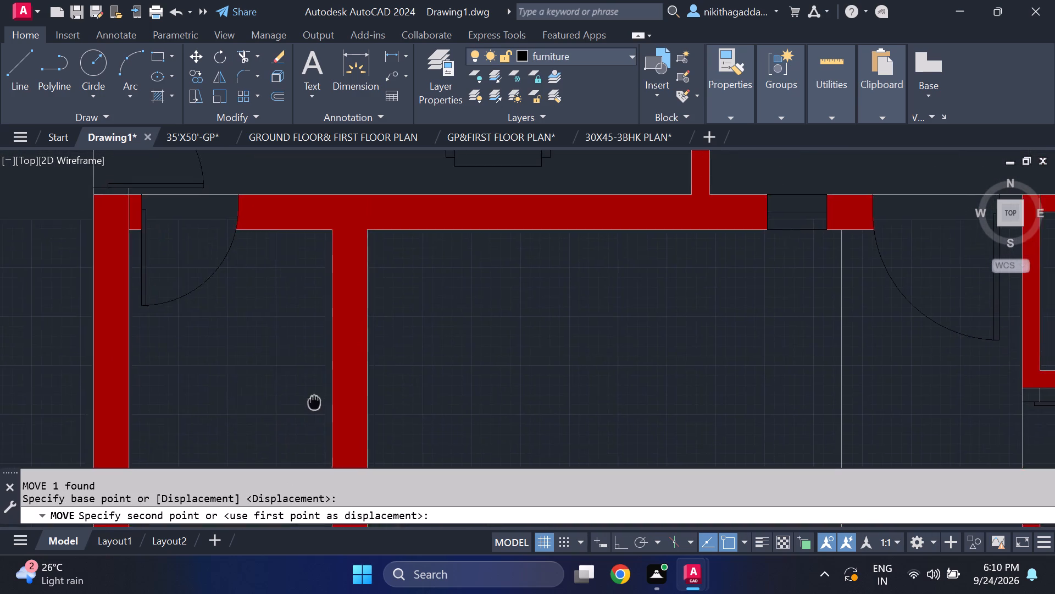
middle_click_drag(314, 403, 305, 433)
scroll(321, 377, "up", 3)
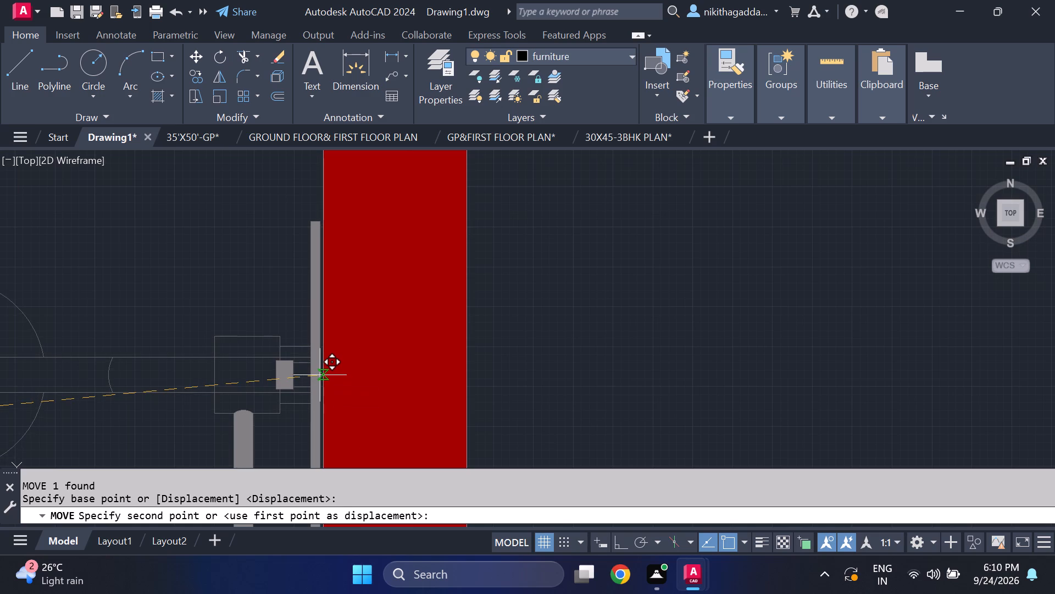
left_click(320, 375)
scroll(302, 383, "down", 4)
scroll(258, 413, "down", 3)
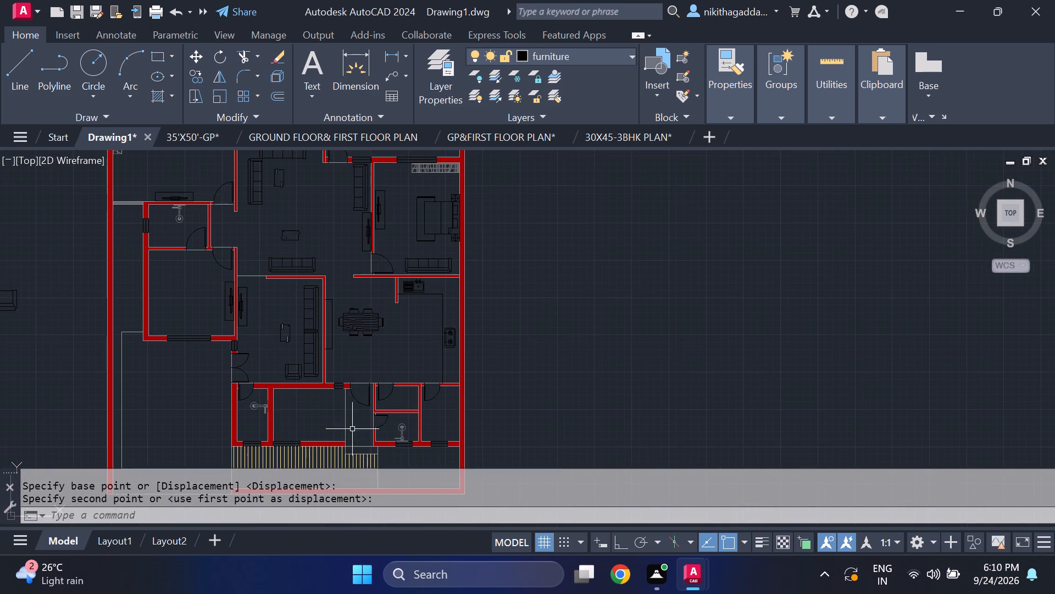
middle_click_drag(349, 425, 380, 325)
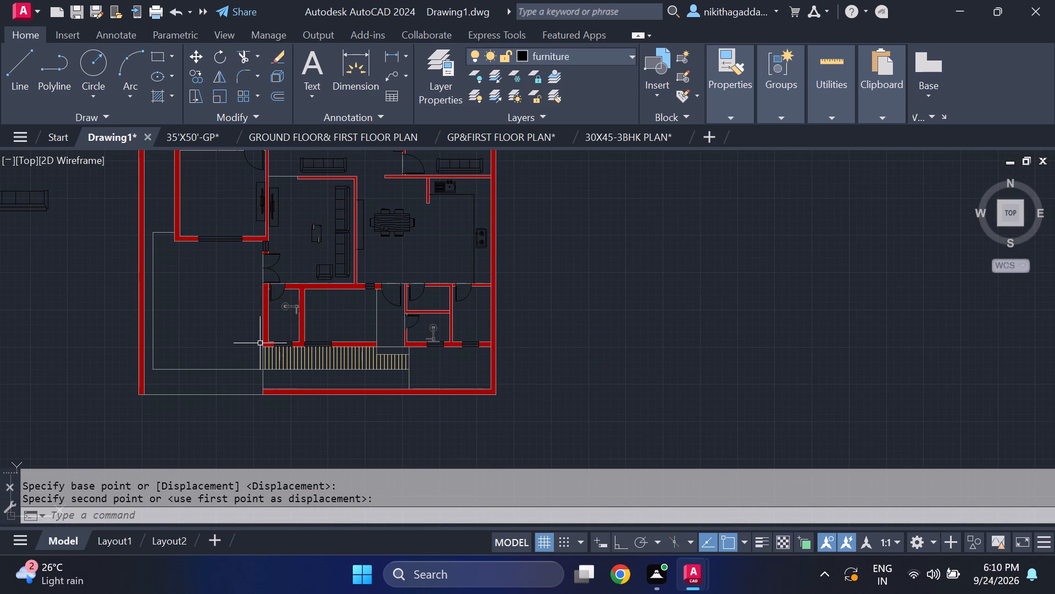
Insert the Toilet - Imperial block from the tool palettes in the empty area west of the house plan.
scroll(263, 339, "down", 1)
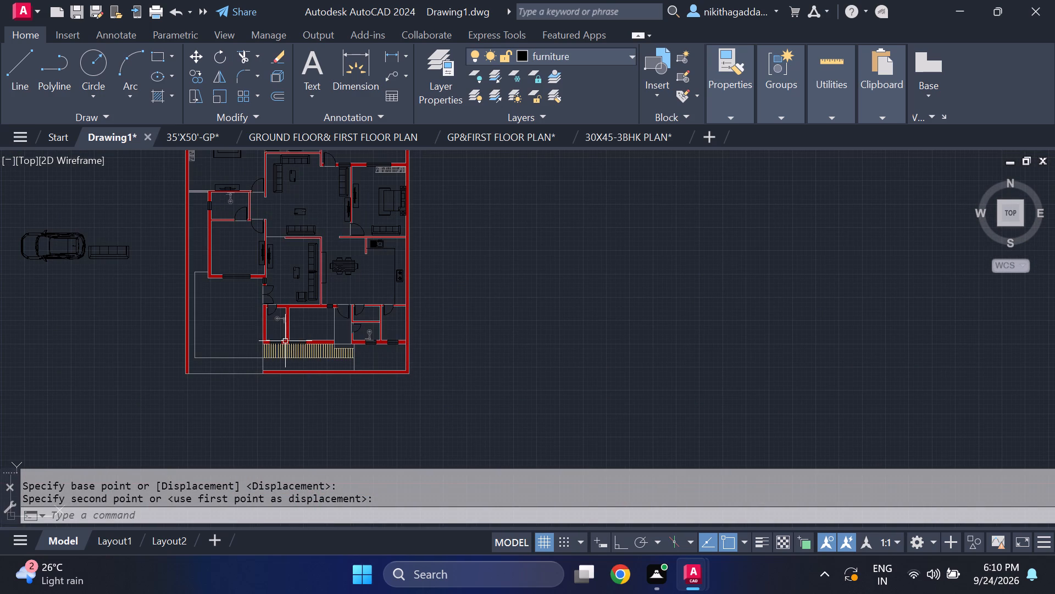
scroll(285, 341, "up", 1)
middle_click_drag(285, 341, 304, 366)
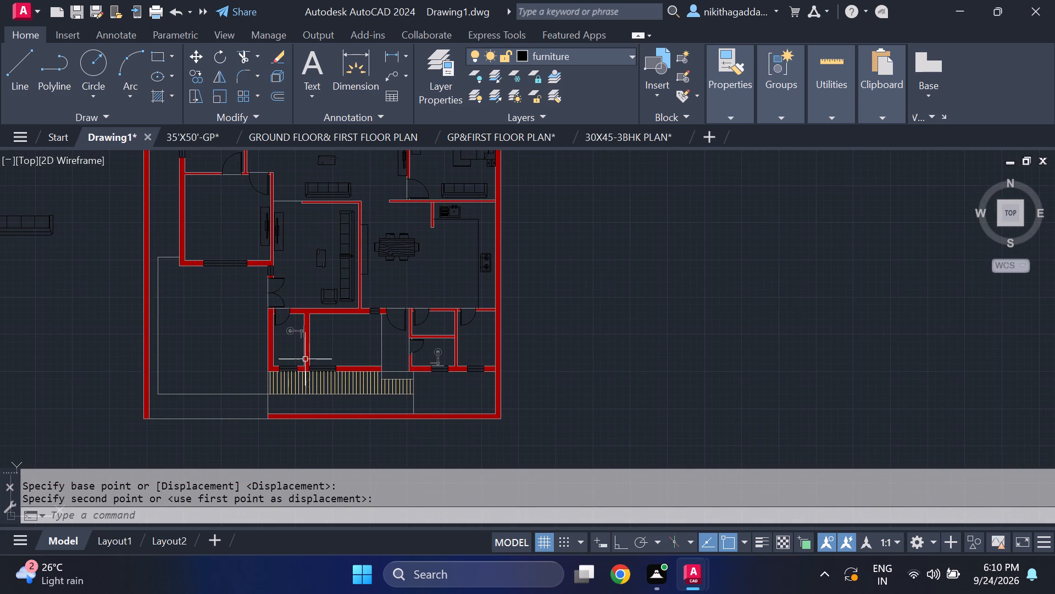
key("t")
key("p")
key("Return")
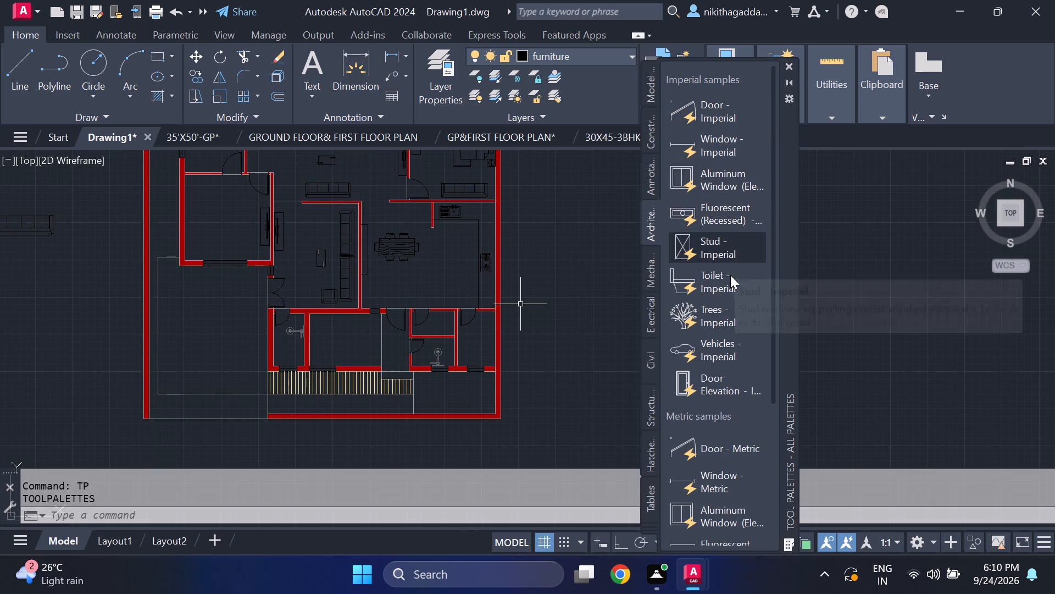
left_click_drag(696, 283, 159, 394)
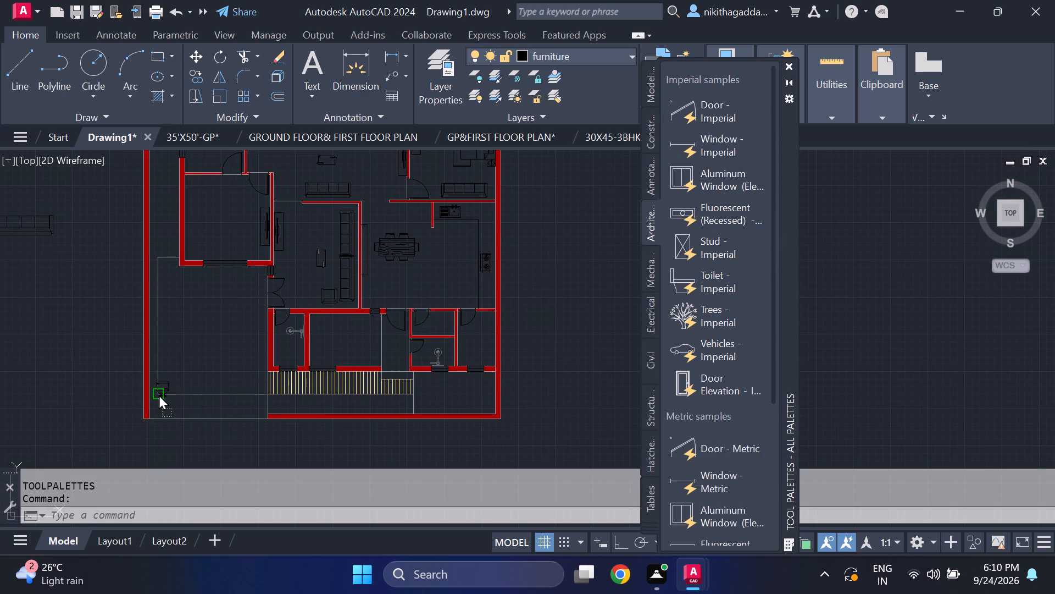
left_click_drag(159, 394, 84, 360)
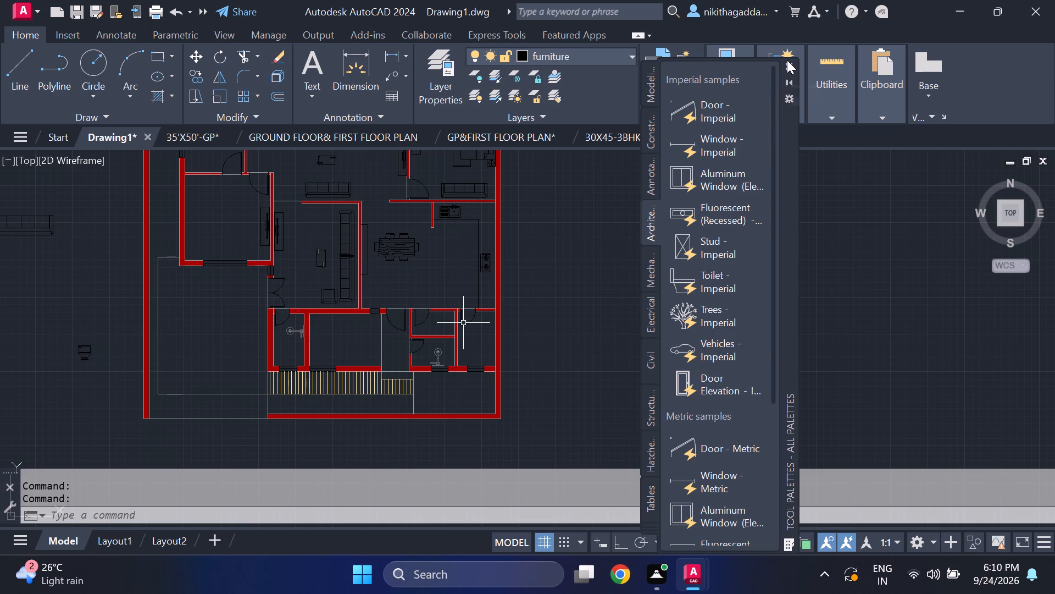
left_click(787, 60)
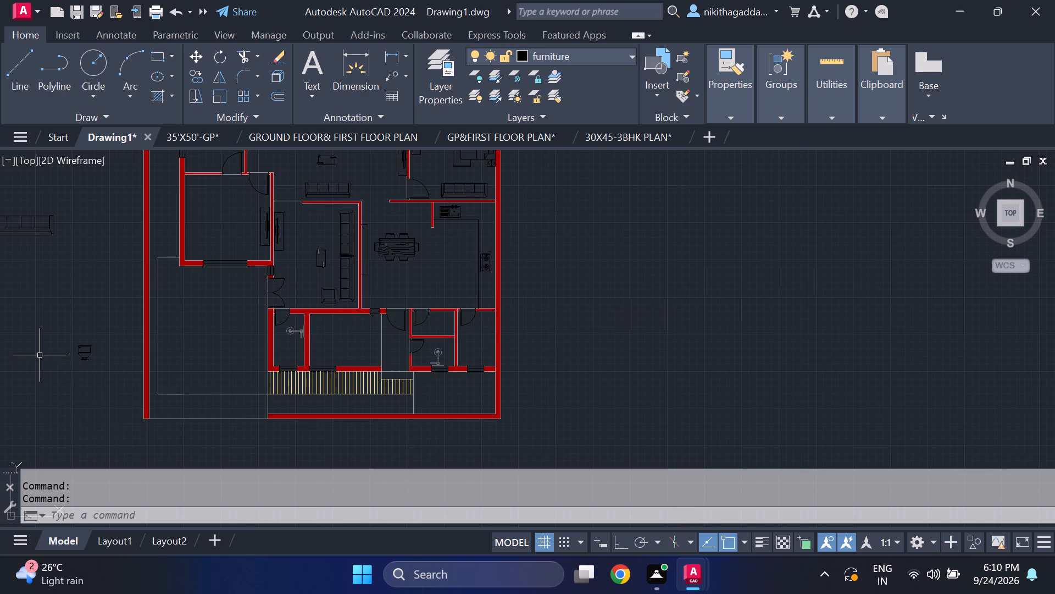
Copy the toilet block once, placing the copy a short distance to its west in the empty area.
scroll(75, 375, "up", 1)
left_click(122, 312)
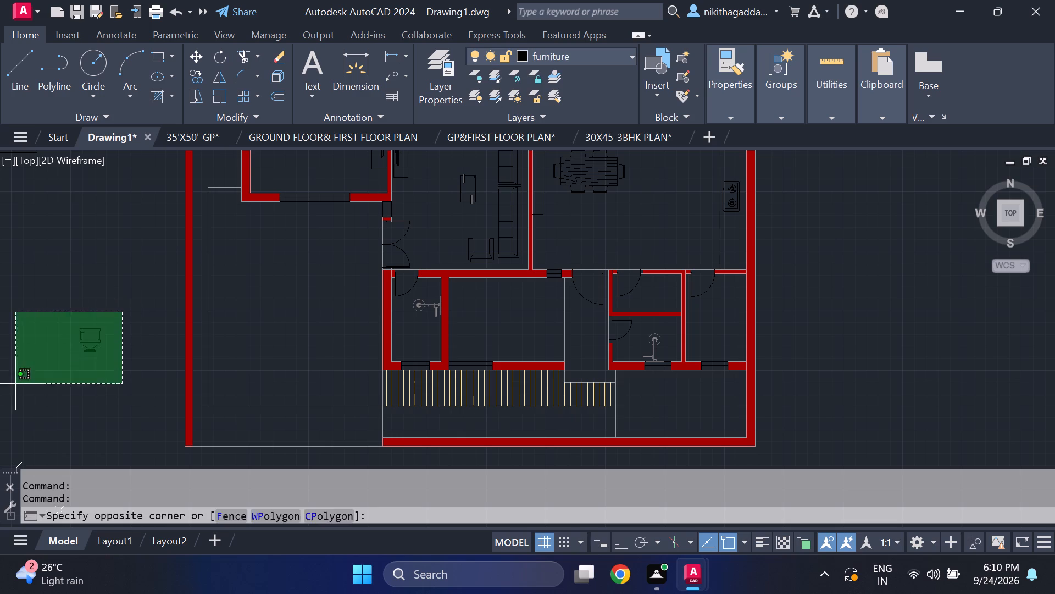
left_click(15, 384)
type("co")
key("Return")
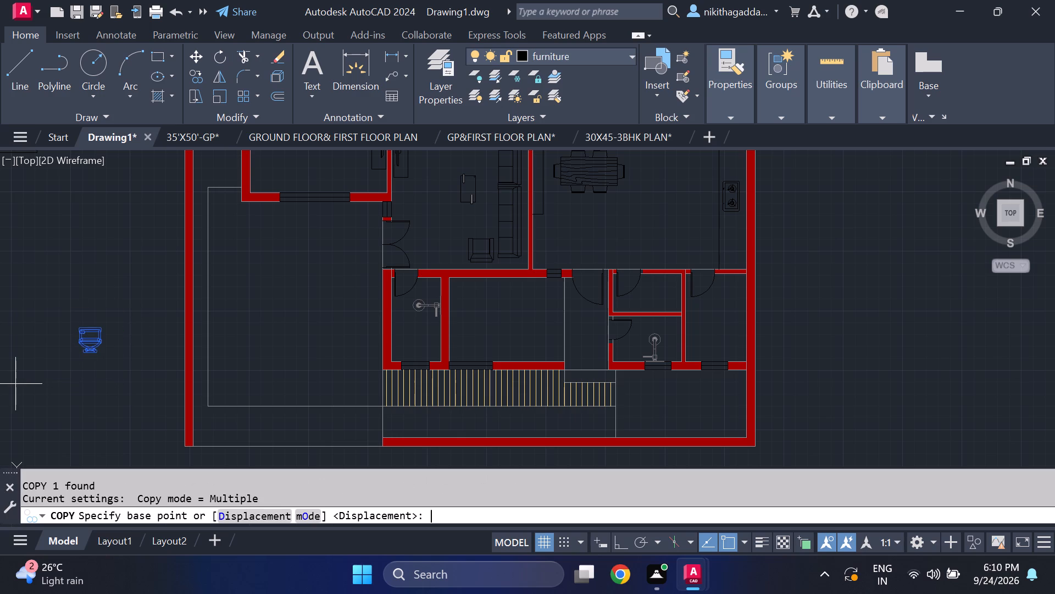
left_click(85, 355)
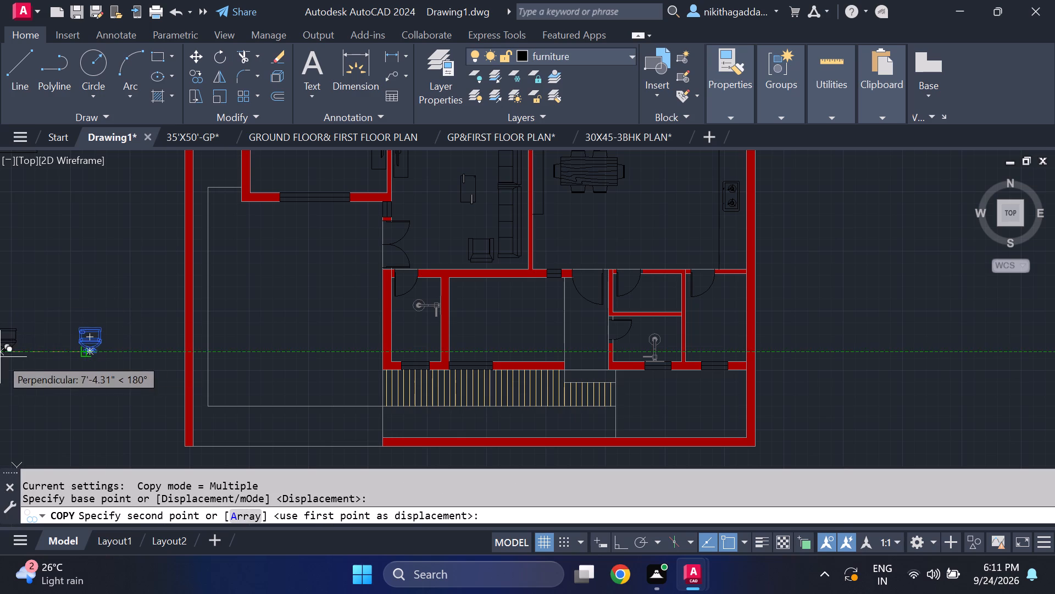
middle_click_drag(0, 357, 261, 377)
left_click(211, 350)
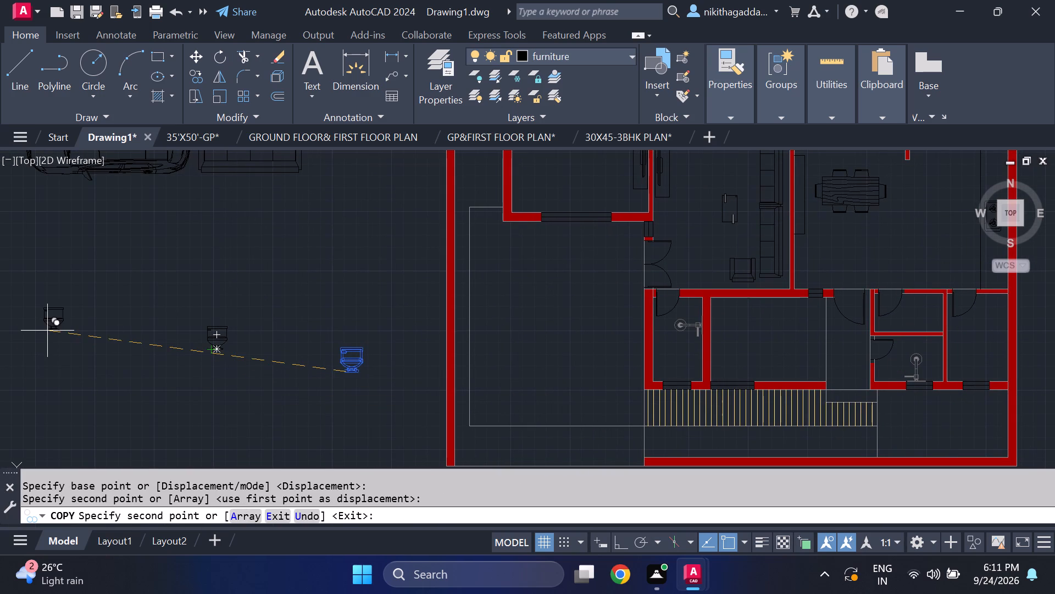
key("Escape")
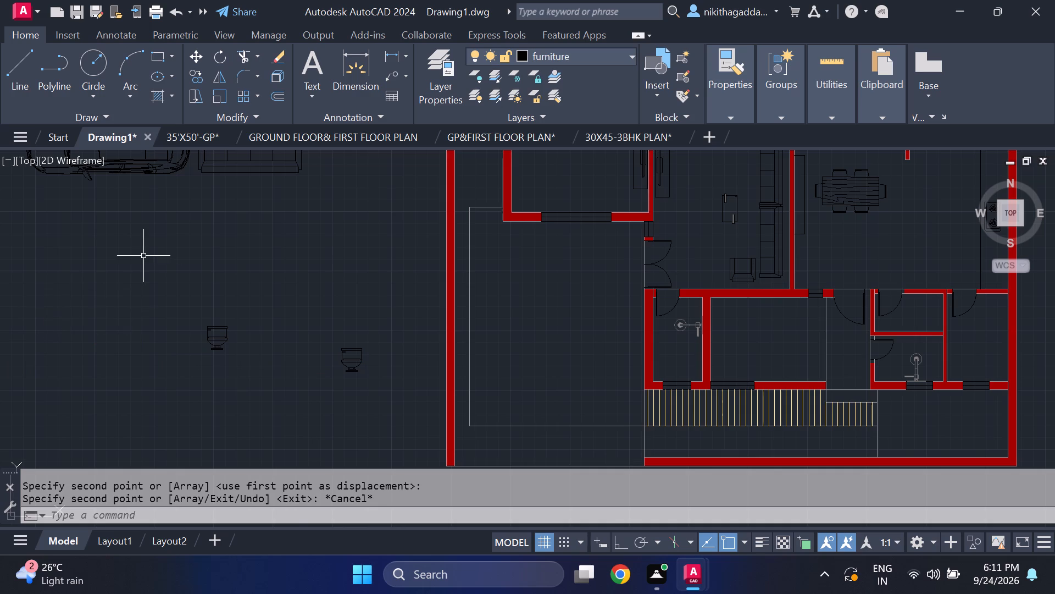
With Ortho on, rotate the west toilet copy 90° counterclockwise about its middle so its narrow end faces east.
left_click_drag(287, 309, 278, 309)
left_click(67, 382)
key("m")
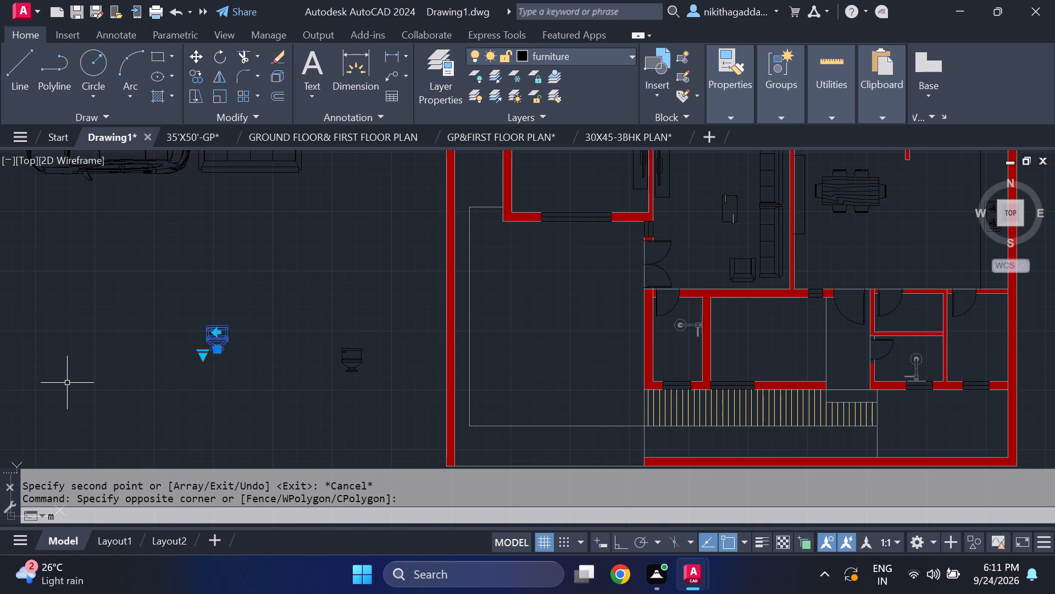
key("BackSpace")
type("ro")
key("Return")
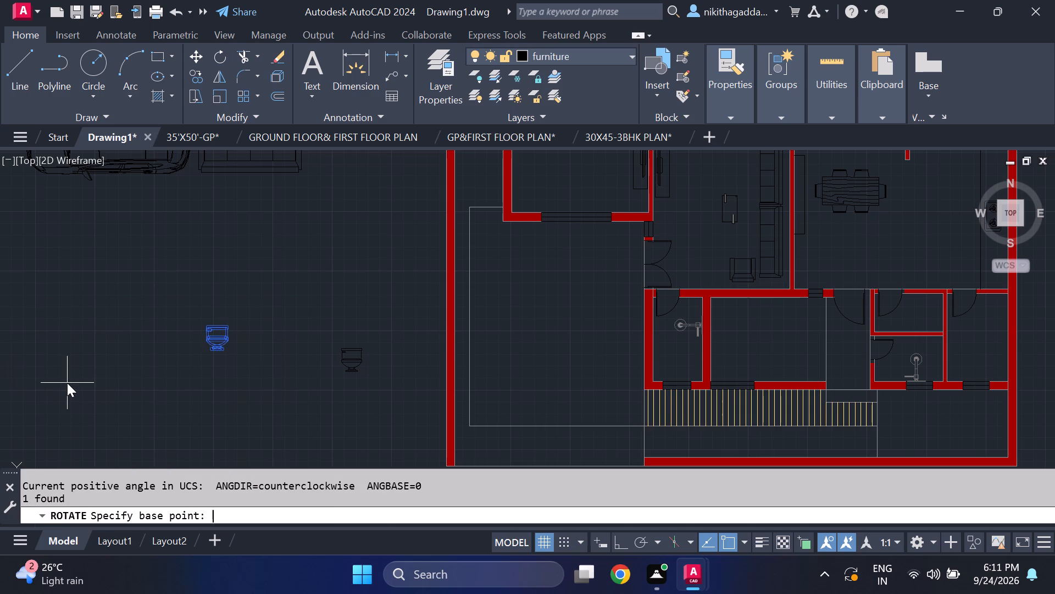
left_click(219, 333)
scroll(164, 258, "up", 1)
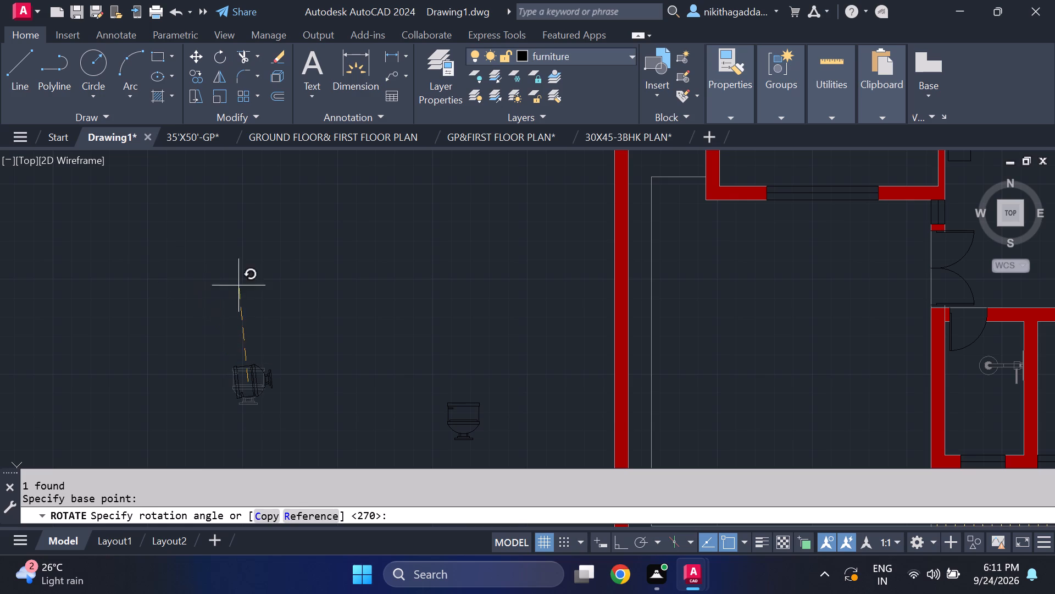
key("F8")
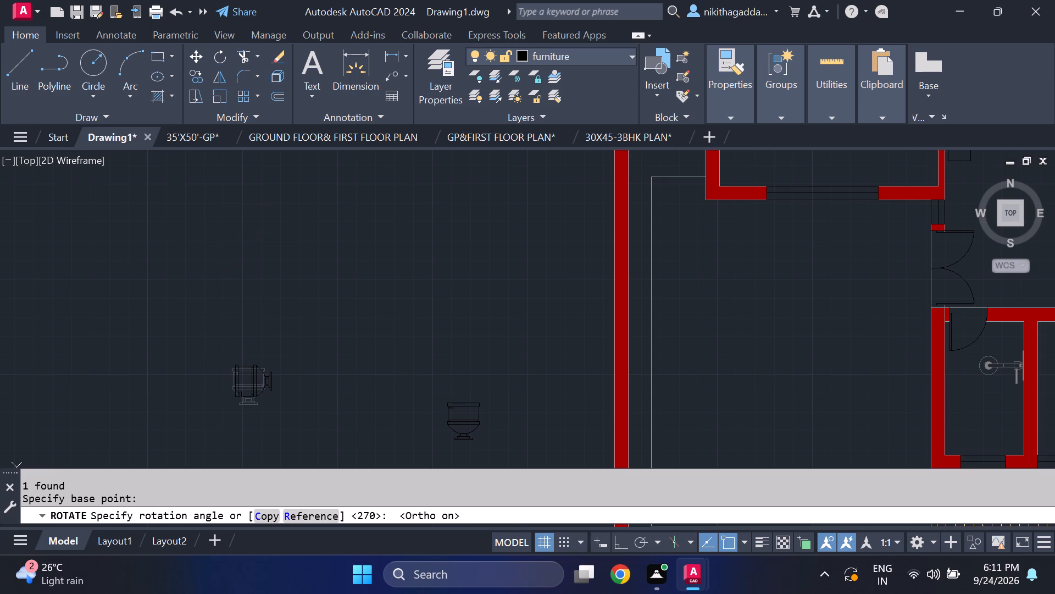
left_click(248, 226)
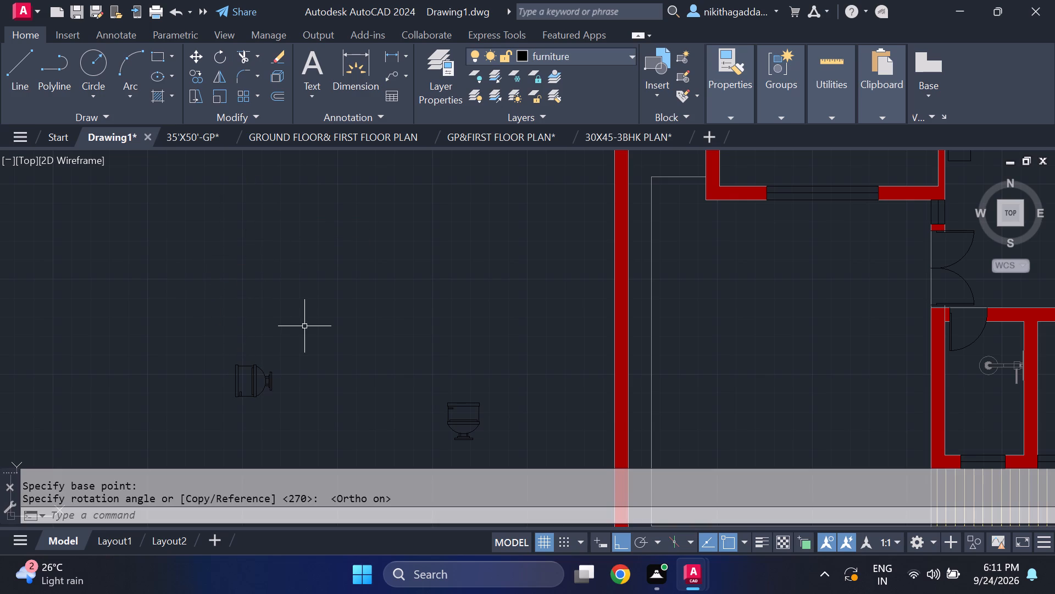
Mirror the rotated toilet across a vertical line just west of it, keeping the source object.
left_click_drag(321, 319, 304, 325)
left_click(129, 398)
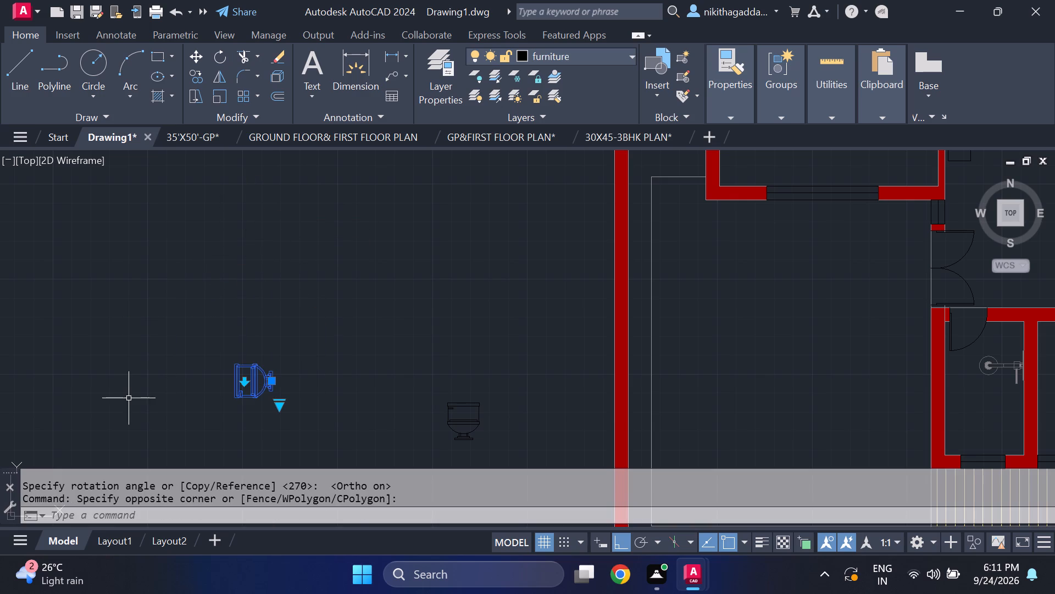
type("mi")
key("Return")
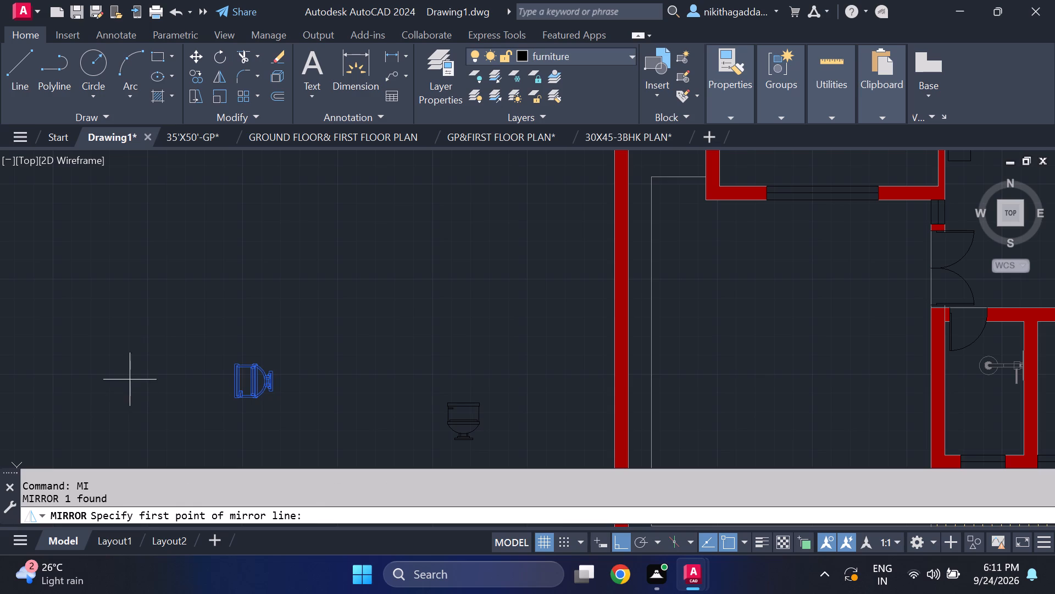
left_click(180, 309)
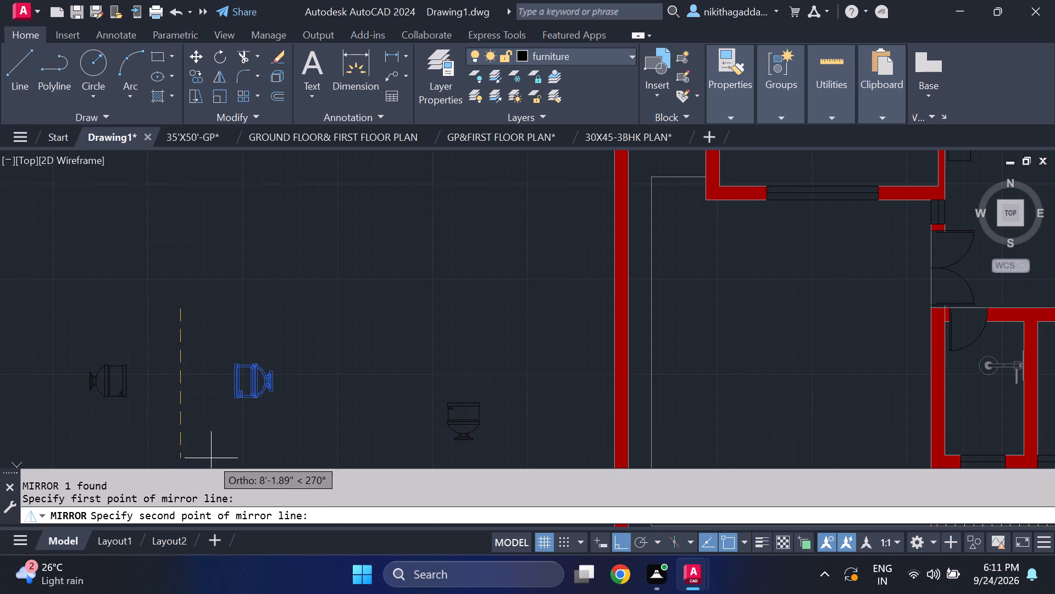
middle_click_drag(196, 435, 199, 333)
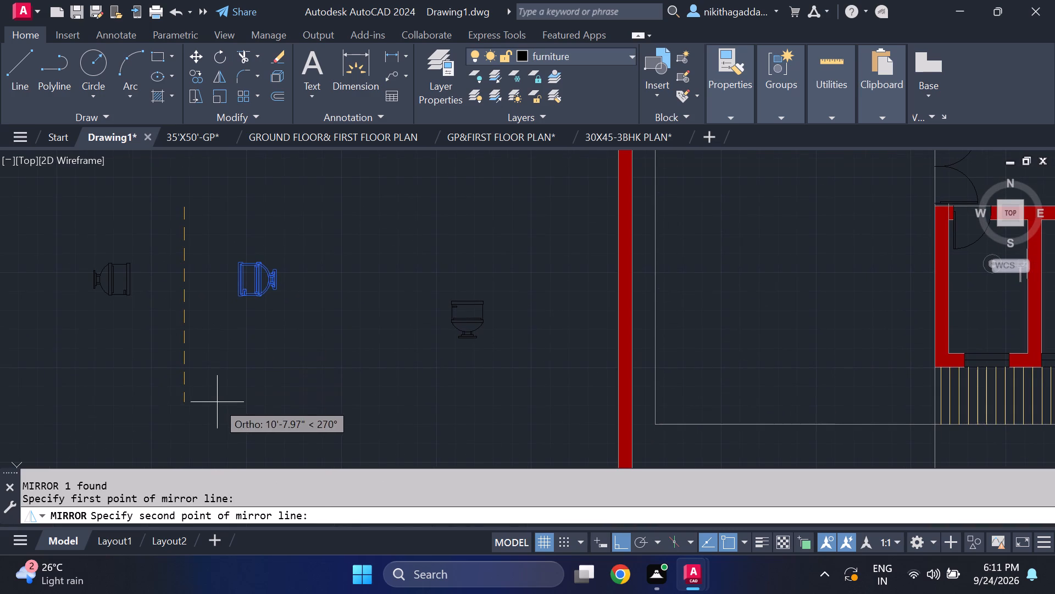
left_click(217, 403)
type("no")
key("Return")
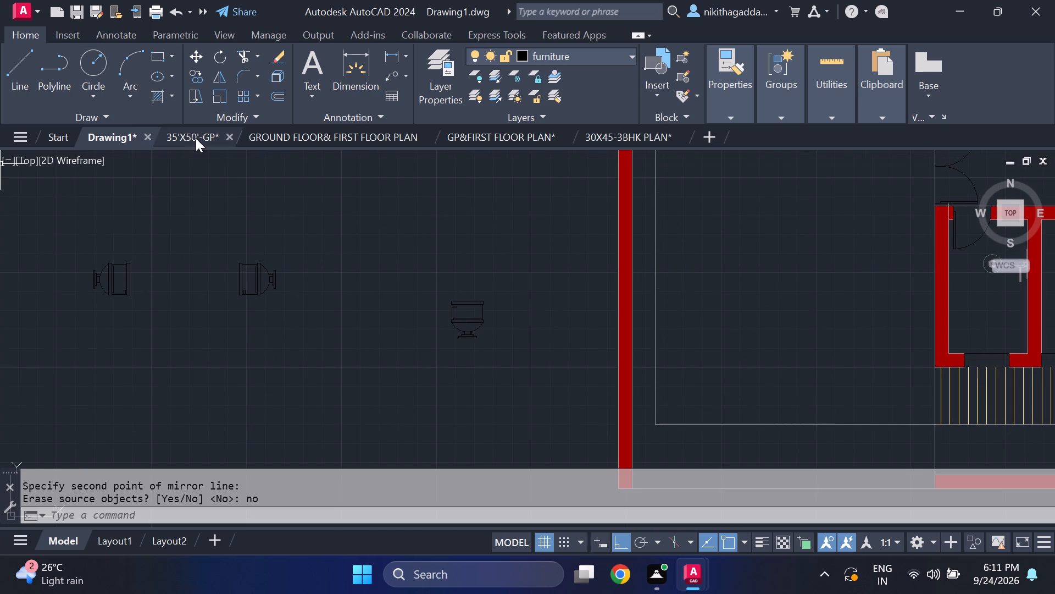
With Ortho off, move the mirrored toilet by its narrow end into the small room south of the northwest bedroom, at the west wall's window.
scroll(206, 156, "down", 2)
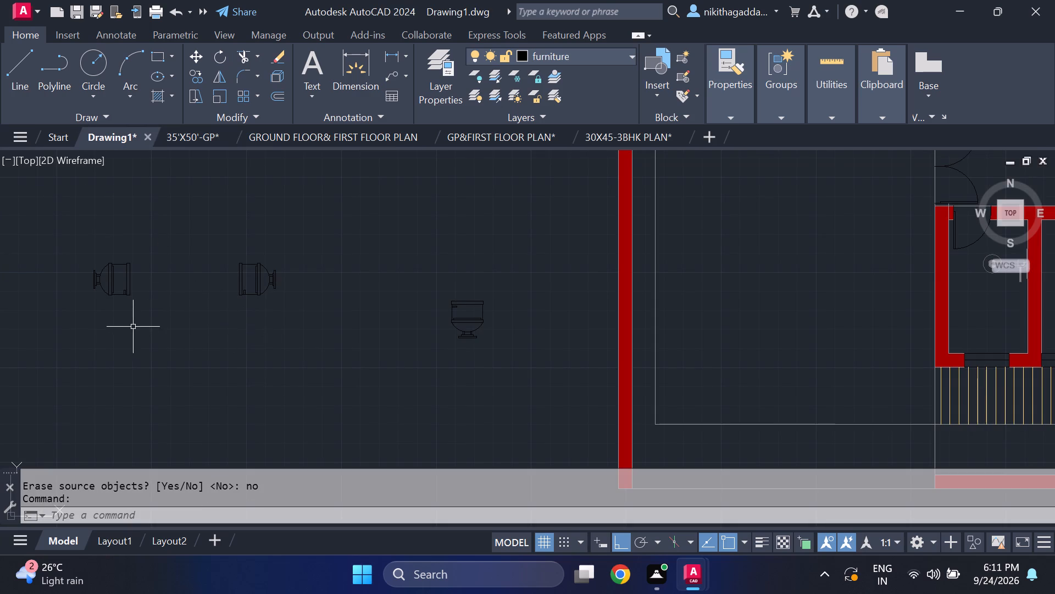
left_click(188, 239)
left_click(14, 354)
key("m")
key("Return")
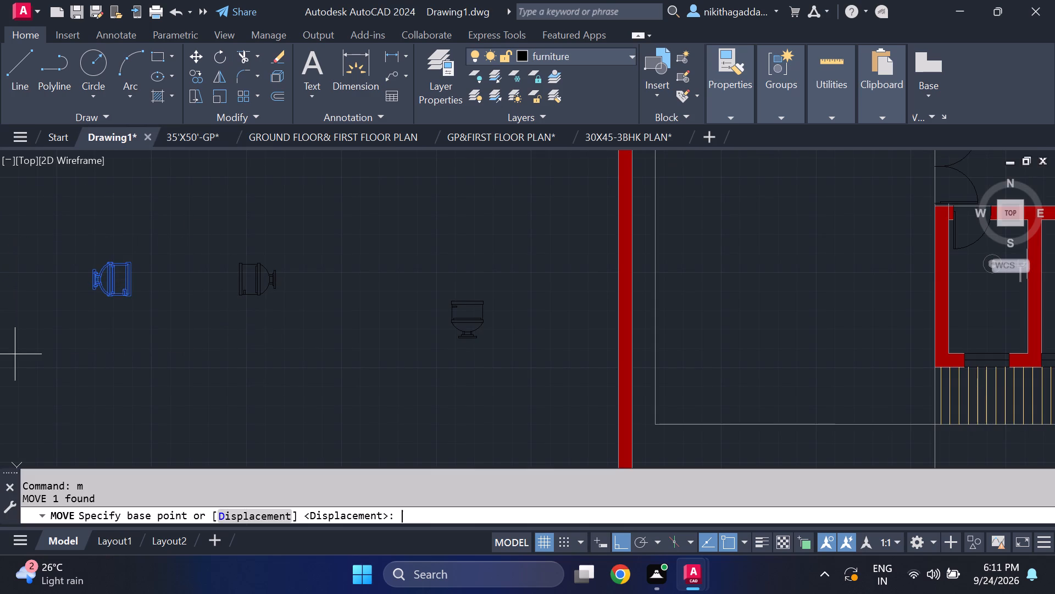
scroll(66, 271, "up", 2)
left_click(136, 293)
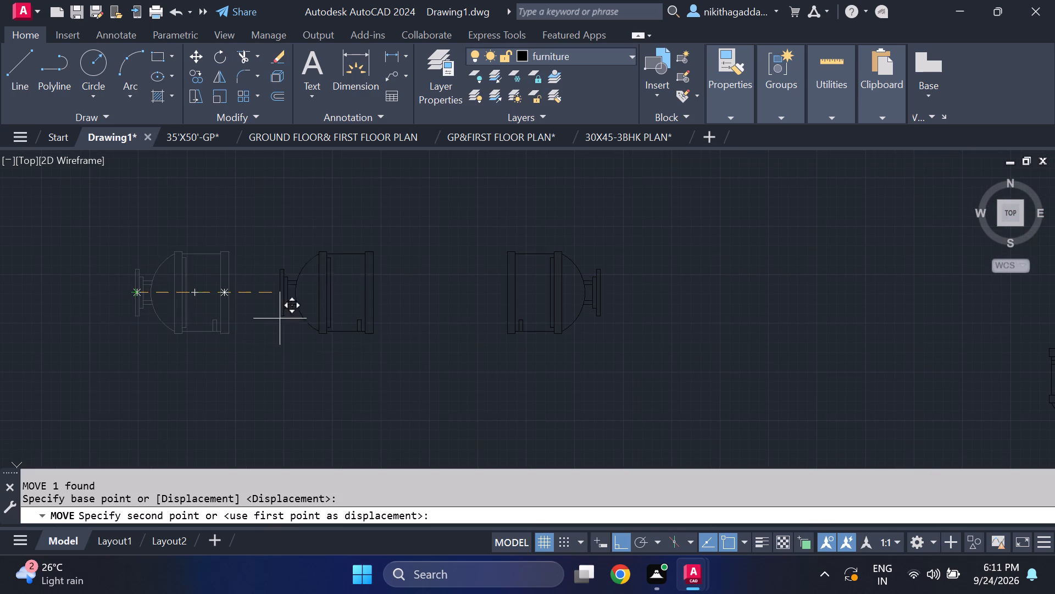
scroll(398, 294, "down", 3)
middle_click_drag(421, 312, 107, 381)
scroll(420, 312, "down", 1)
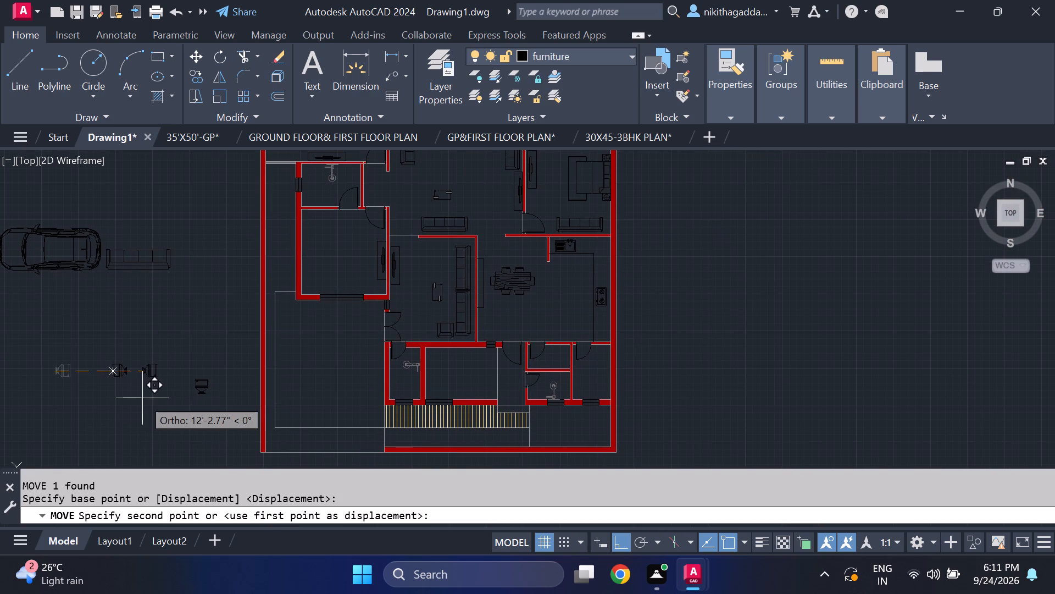
key("F8")
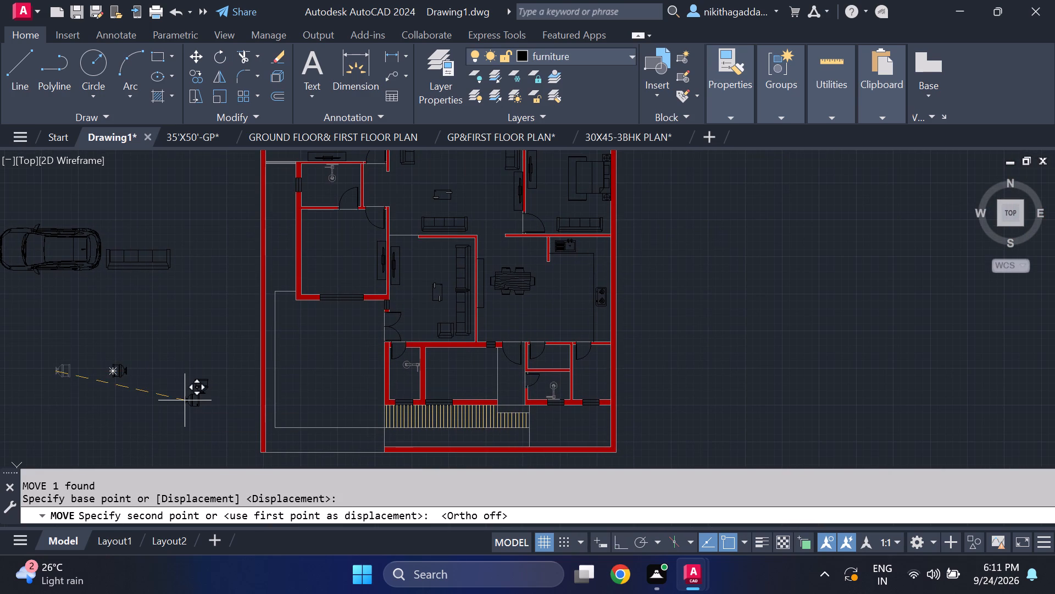
middle_click_drag(284, 347, 306, 483)
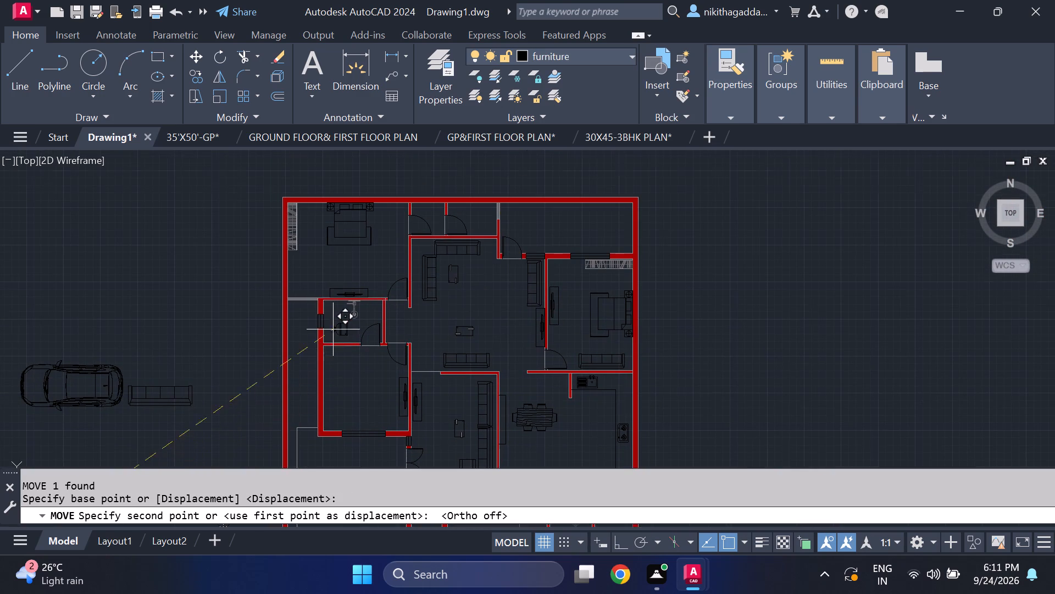
scroll(333, 328, "up", 3)
scroll(307, 286, "up", 3)
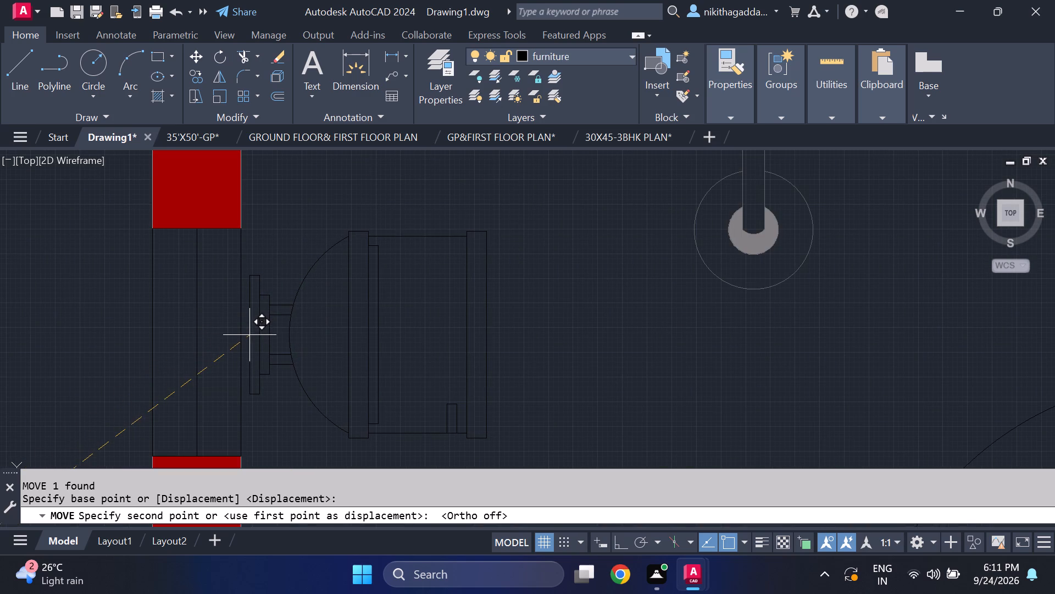
left_click(249, 335)
Move the rotated toilet copy by its narrow end into the southeast room with the shower symbol, against the room's east wall.
scroll(275, 332, "down", 4)
scroll(93, 402, "down", 2)
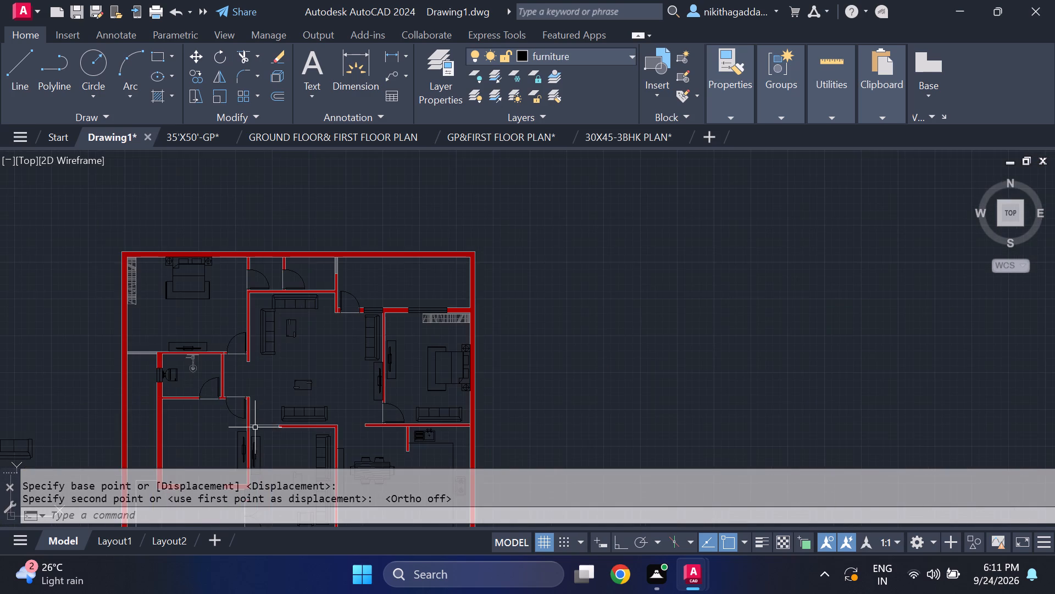
middle_click_drag(257, 411, 370, 276)
scroll(320, 322, "down", 2)
scroll(205, 392, "up", 3)
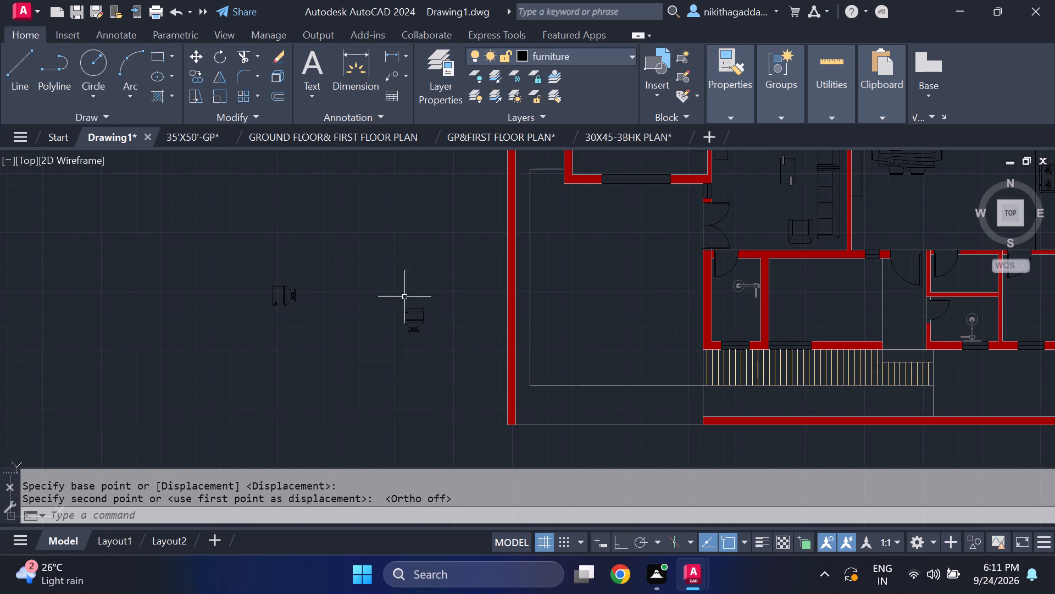
left_click(324, 270)
left_click(171, 360)
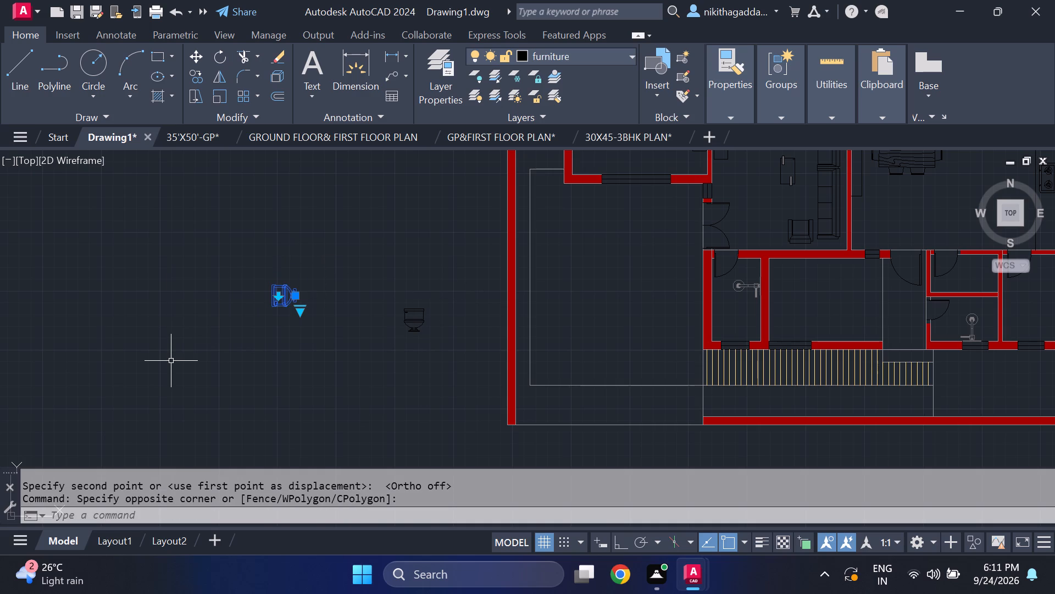
key("m")
key("Return")
scroll(359, 263, "up", 2)
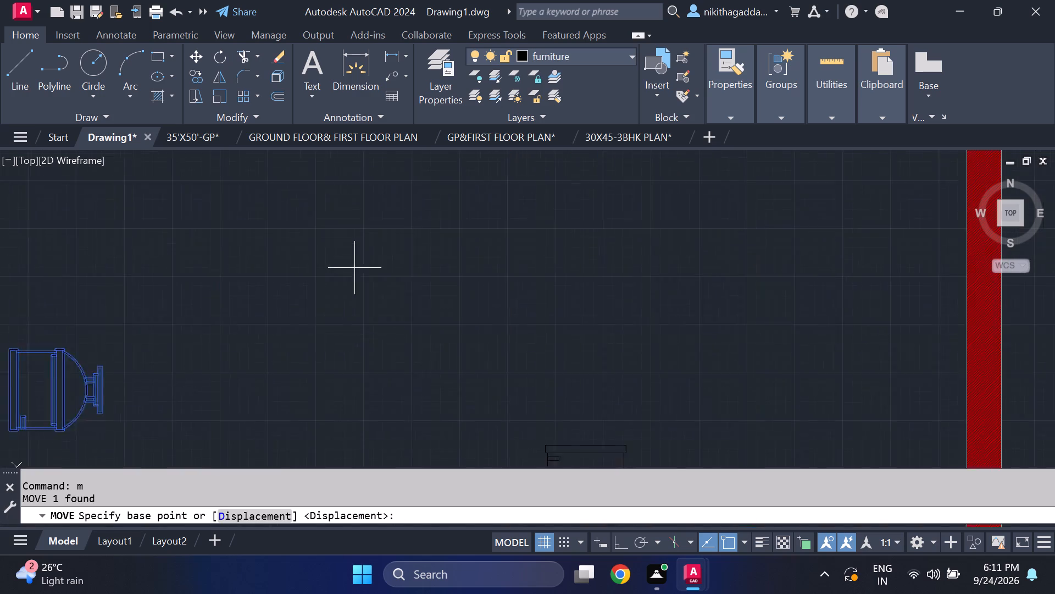
scroll(354, 269, "up", 2)
middle_click_drag(401, 253, 647, 153)
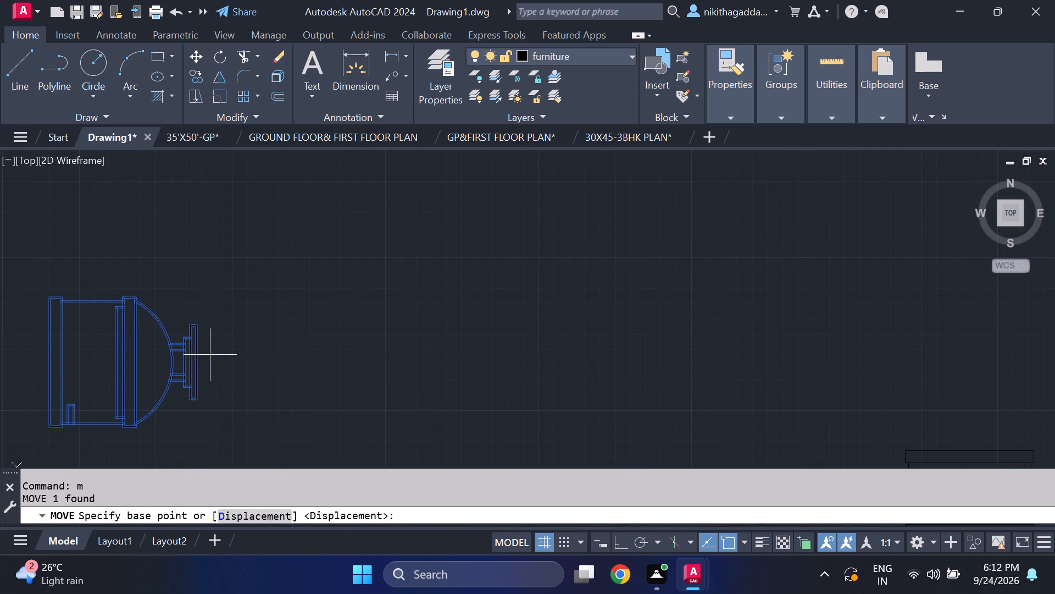
left_click(195, 361)
scroll(697, 271, "down", 4)
middle_click_drag(706, 282, 249, 287)
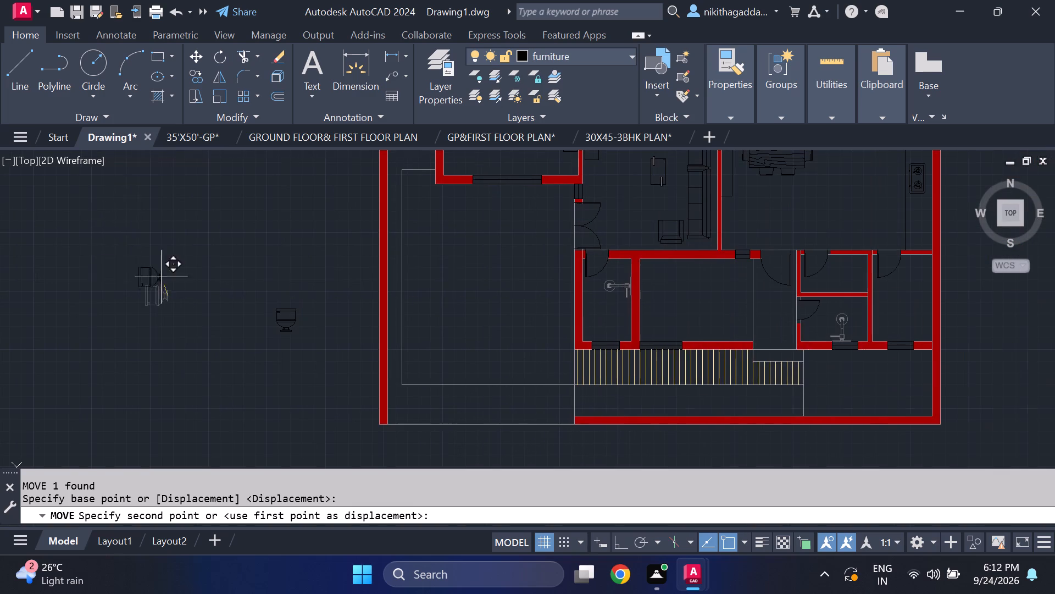
middle_click_drag(680, 257, 284, 248)
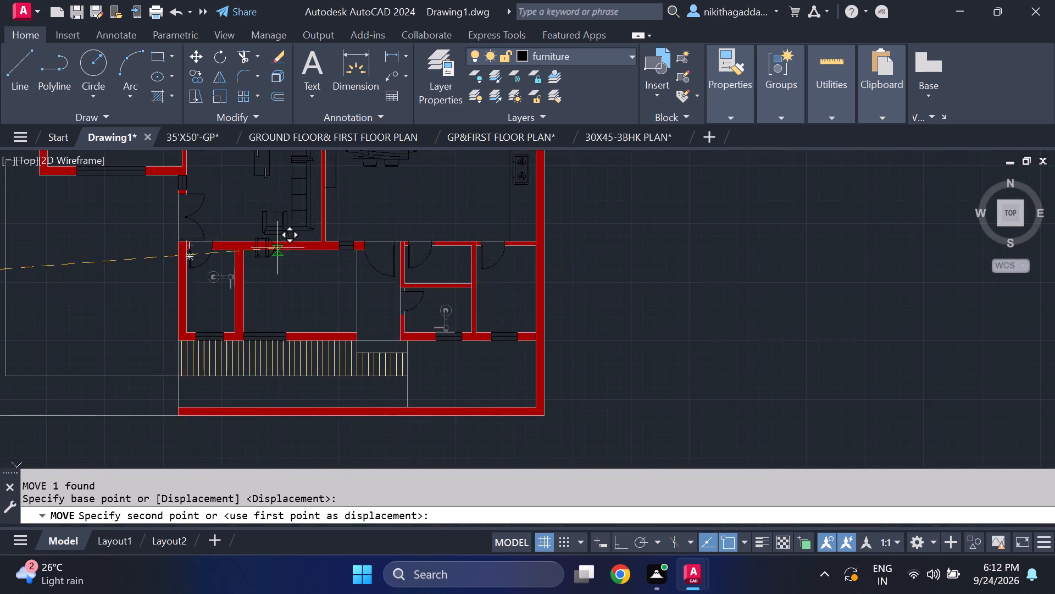
scroll(442, 289, "up", 4)
middle_click_drag(614, 334, 476, 315)
scroll(484, 373, "up", 2)
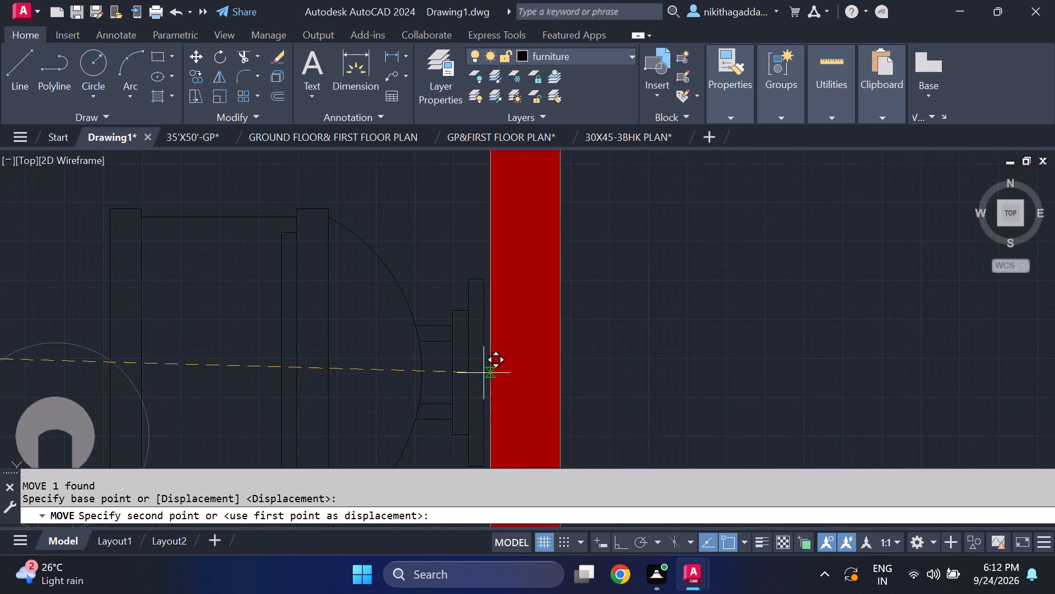
scroll(484, 373, "down", 3)
scroll(484, 373, "up", 4)
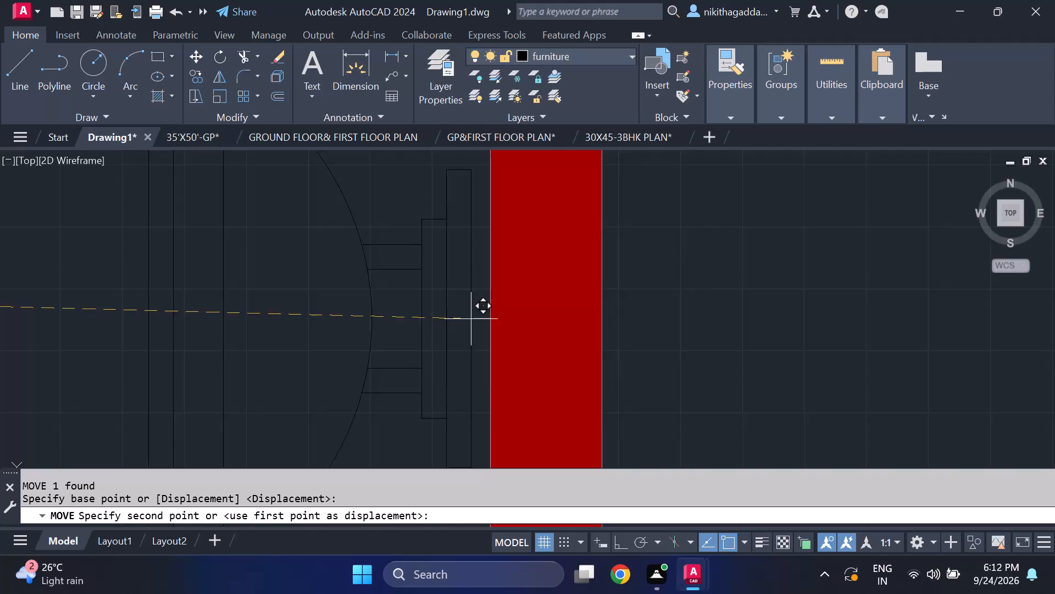
scroll(480, 301, "down", 2)
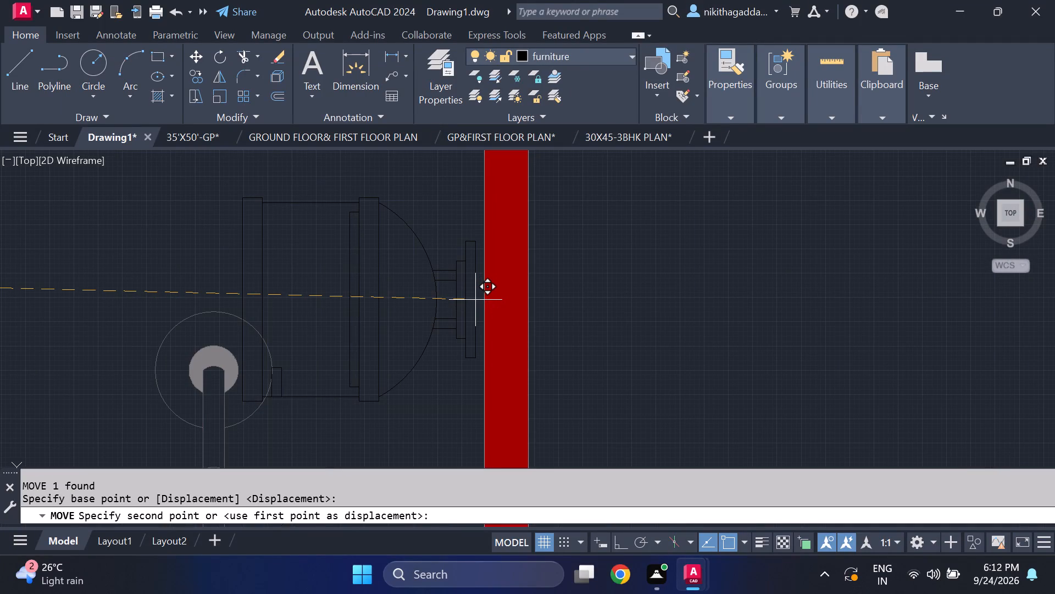
scroll(475, 300, "up", 1)
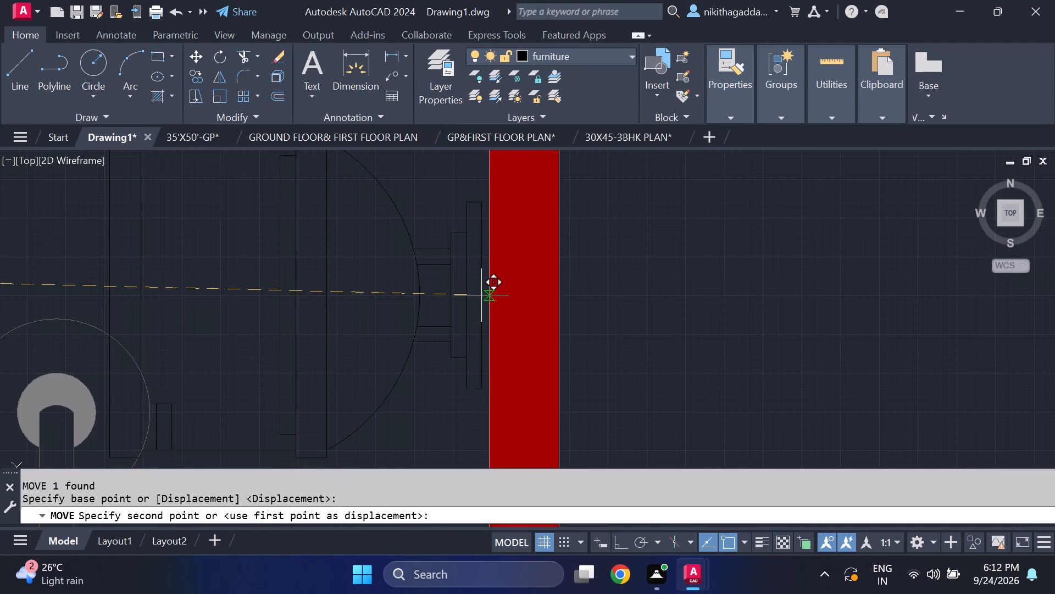
left_click(482, 295)
Scale the toilet in the southeast room down about its middle to roughly two-thirds of its size.
scroll(380, 291, "down", 3)
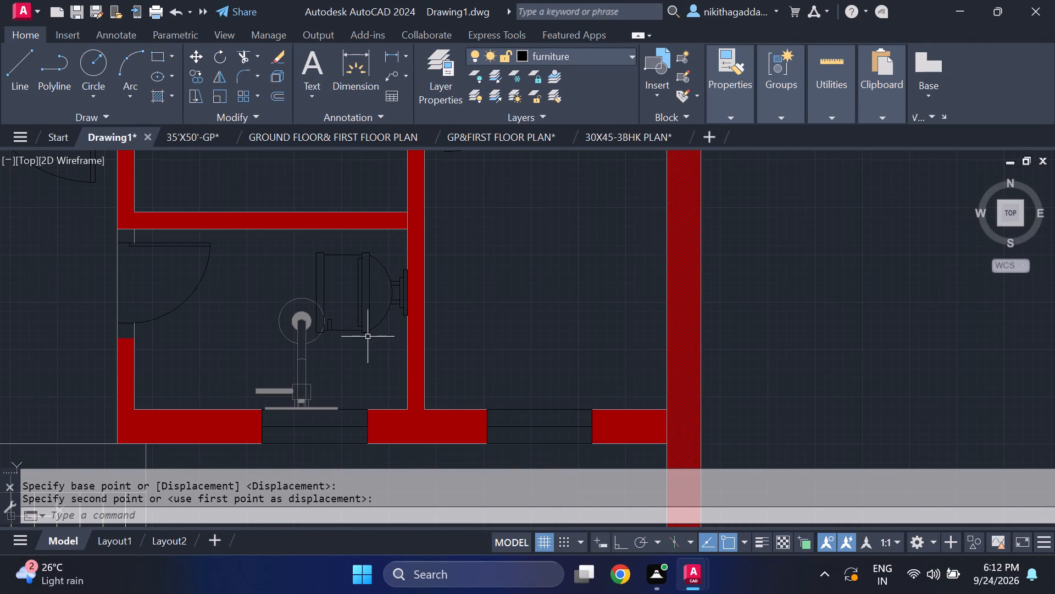
left_click(386, 255)
left_click(364, 269)
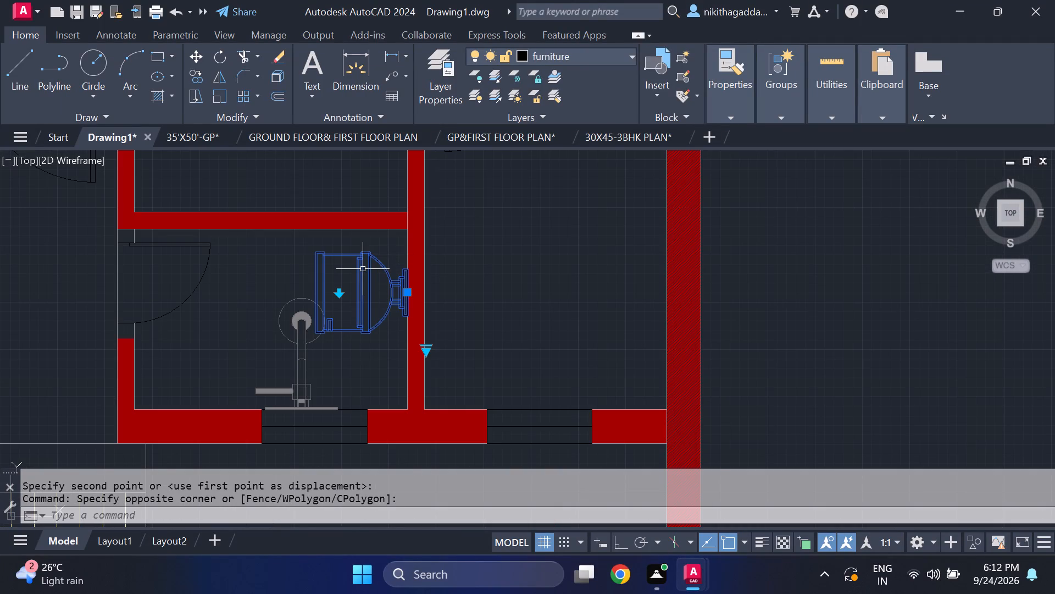
type("scale")
key("Return")
left_click(356, 289)
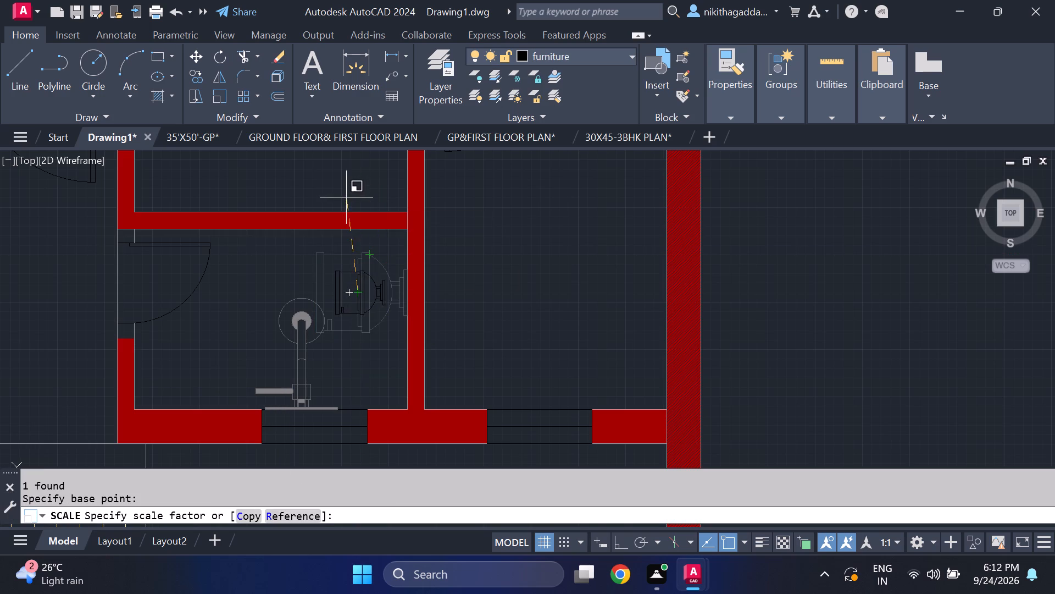
left_click(351, 180)
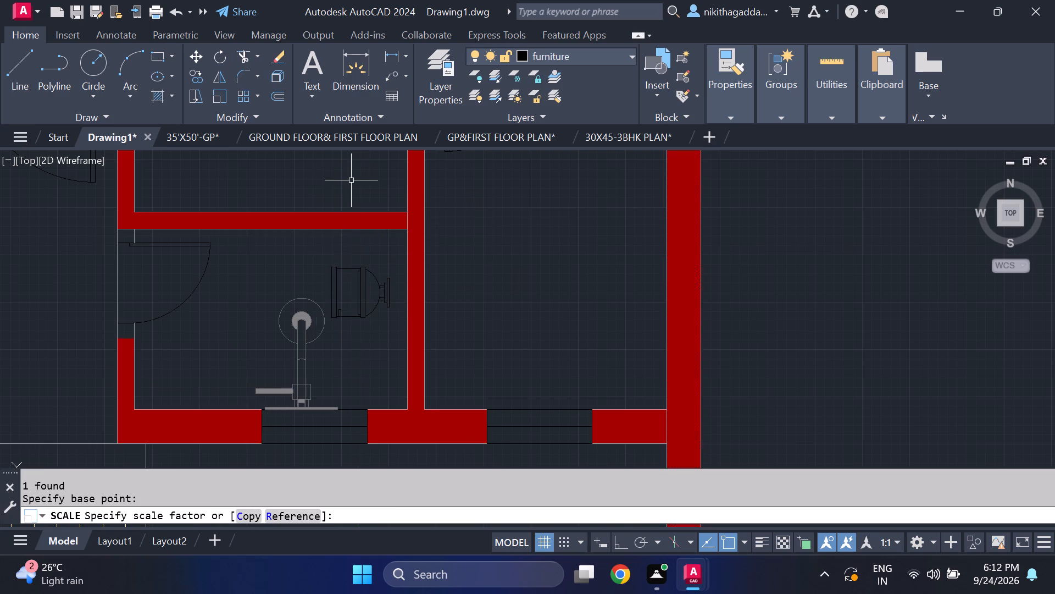
Move the reduced toilet a short distance east so its narrow end sits close to the room's east wall.
left_click(382, 252)
left_click(350, 298)
key("m")
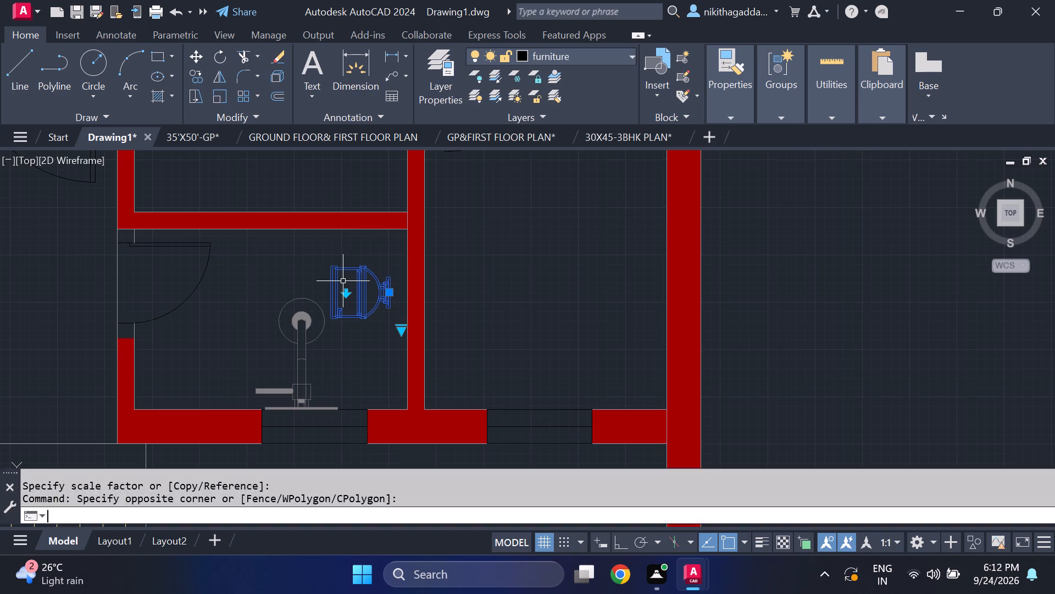
key("Return")
scroll(342, 280, "up", 1)
left_click(364, 301)
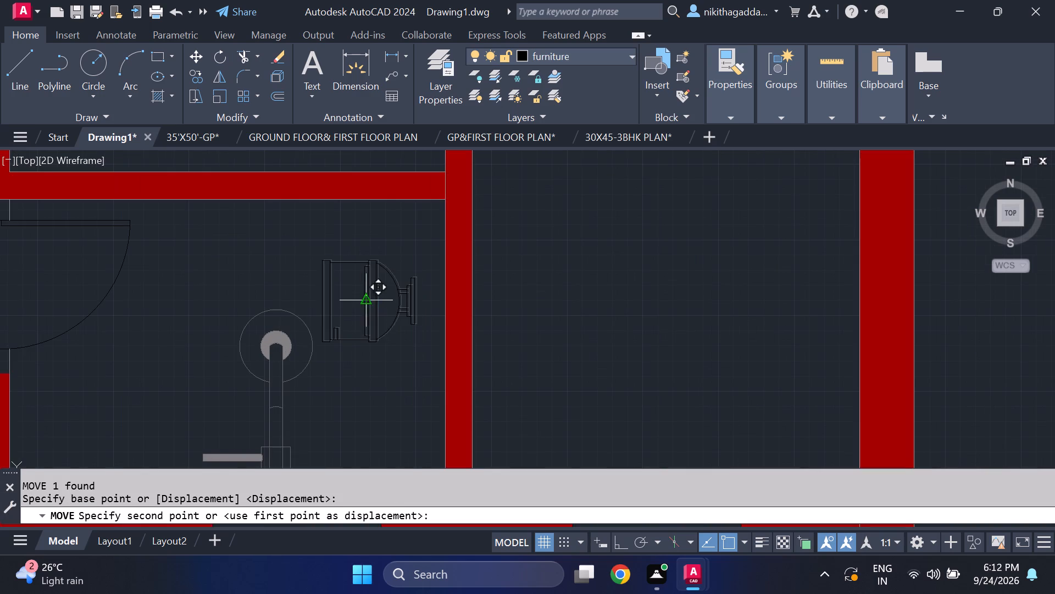
left_click(388, 299)
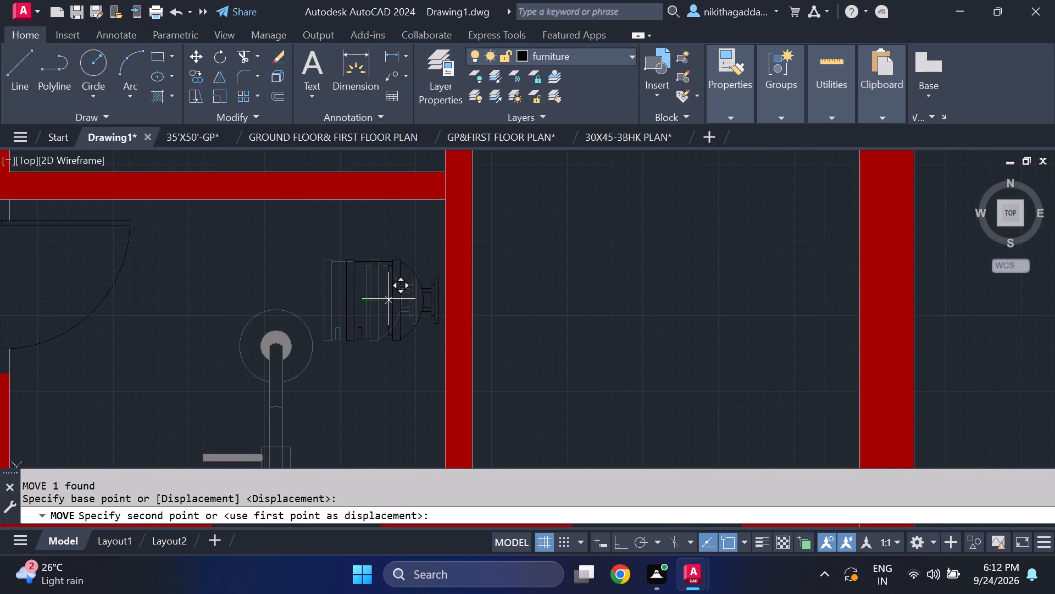
Move the remaining toilet outside the plan by its narrow end into the narrow room south of the entrance door, at its south window.
scroll(341, 295, "down", 3)
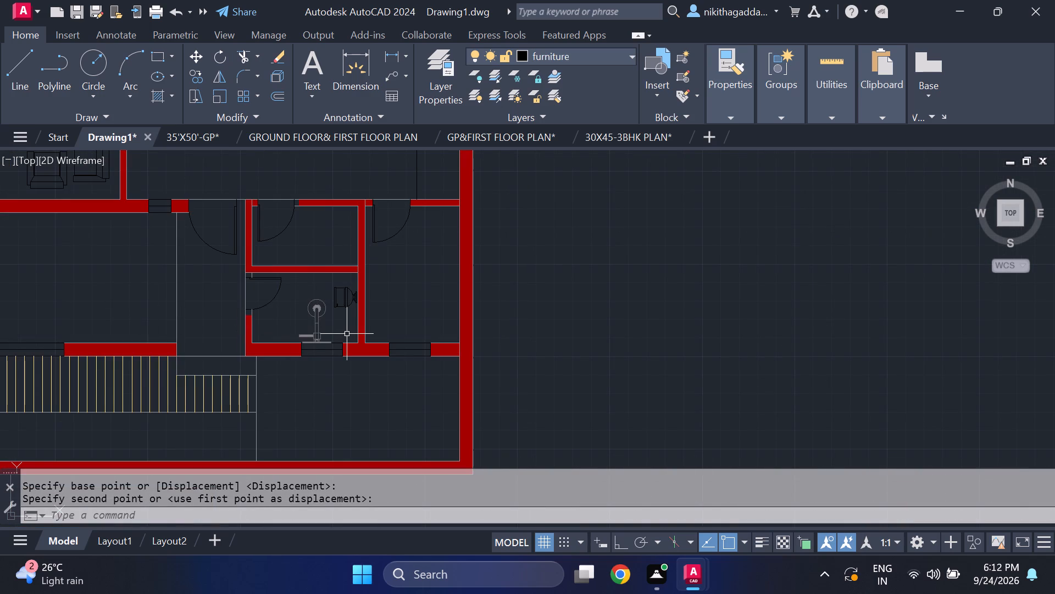
middle_click_drag(342, 344, 527, 315)
scroll(436, 306, "down", 1)
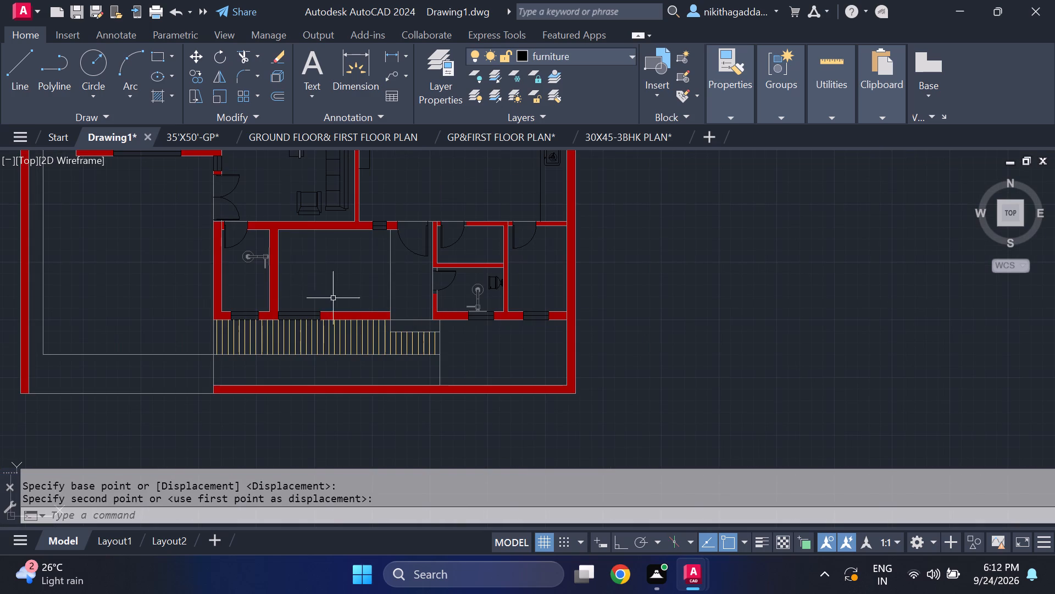
middle_click_drag(158, 289, 445, 277)
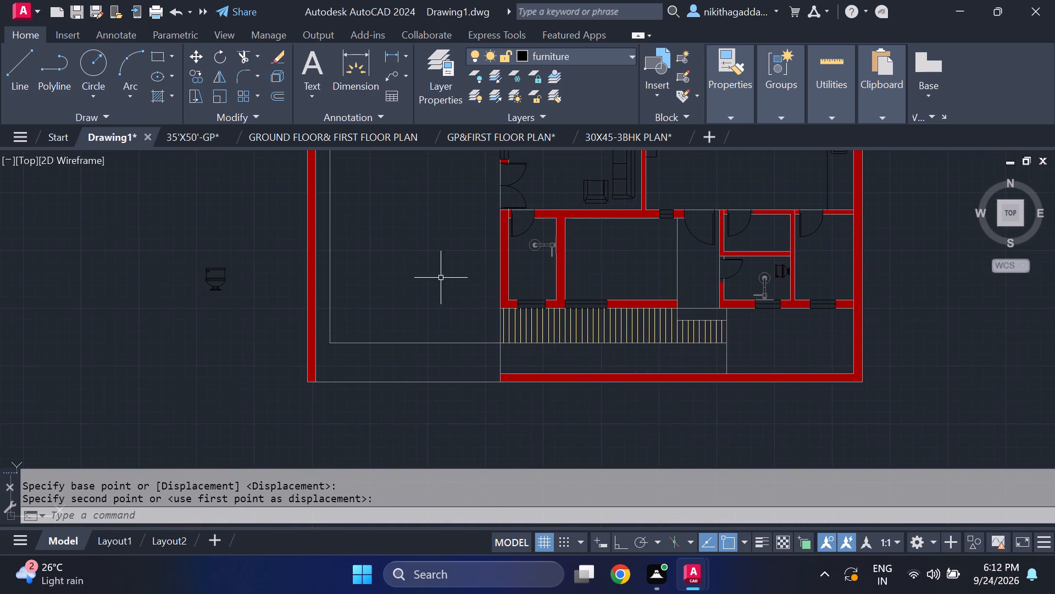
left_click(241, 251)
left_click(97, 318)
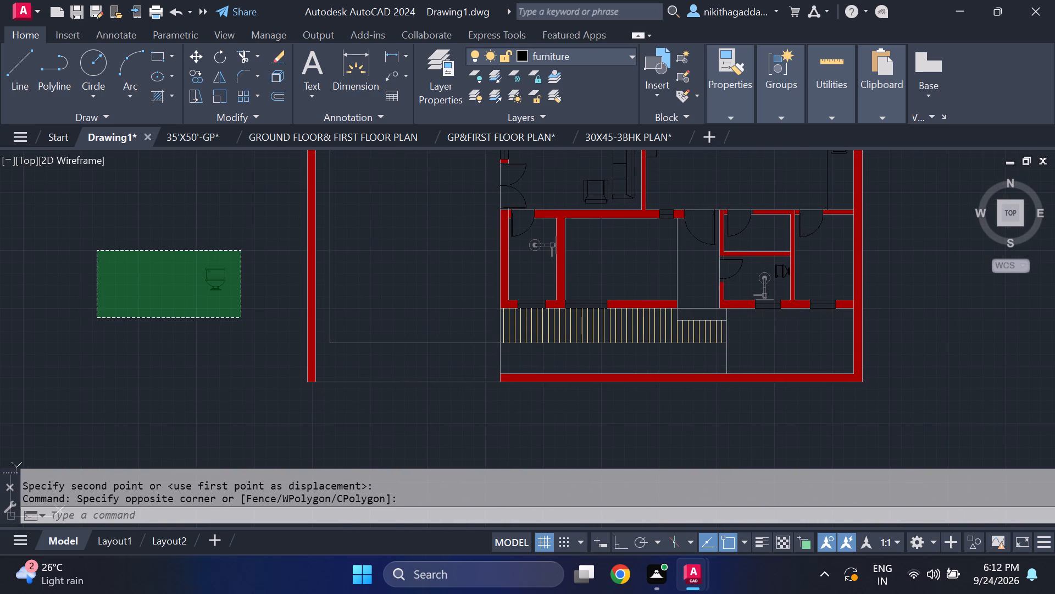
key("m")
key("Return")
scroll(221, 271, "up", 1)
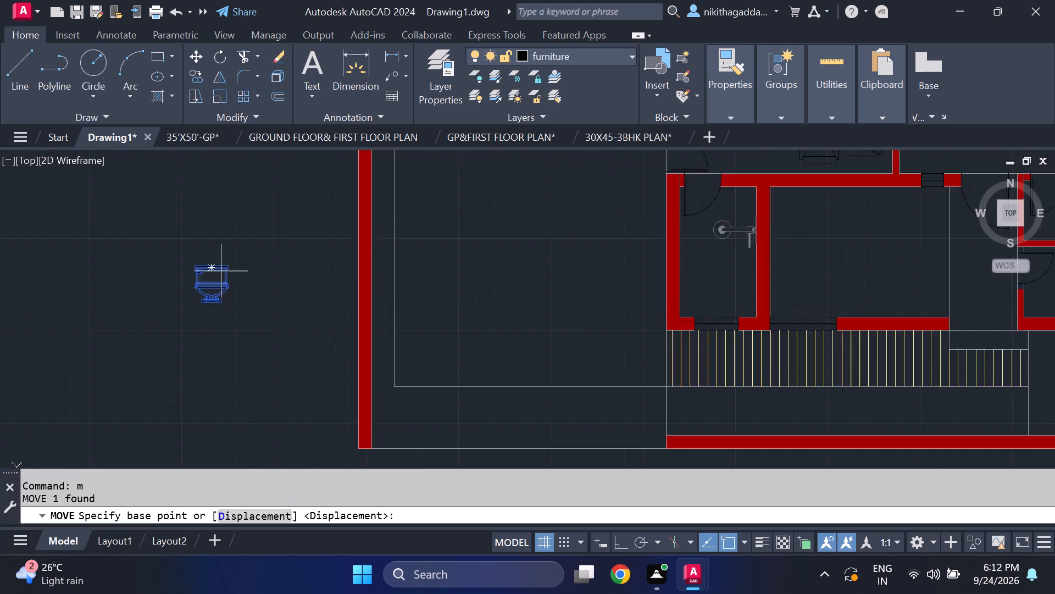
scroll(221, 271, "up", 1)
left_click(206, 321)
scroll(715, 305, "down", 3)
middle_click_drag(715, 306, 598, 316)
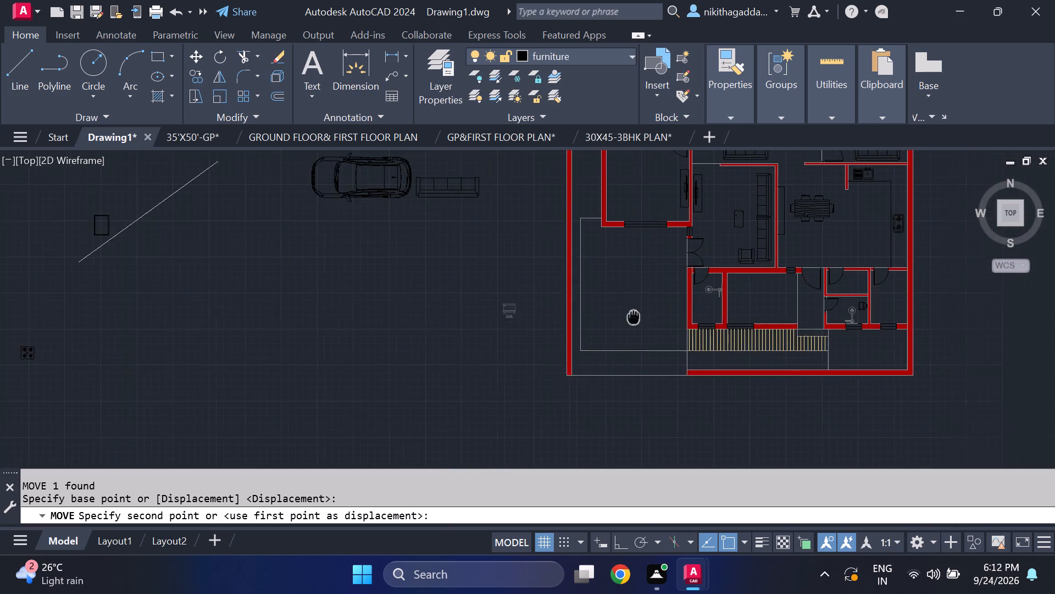
middle_click_drag(598, 316, 528, 317)
scroll(628, 321, "up", 3)
scroll(526, 318, "up", 2)
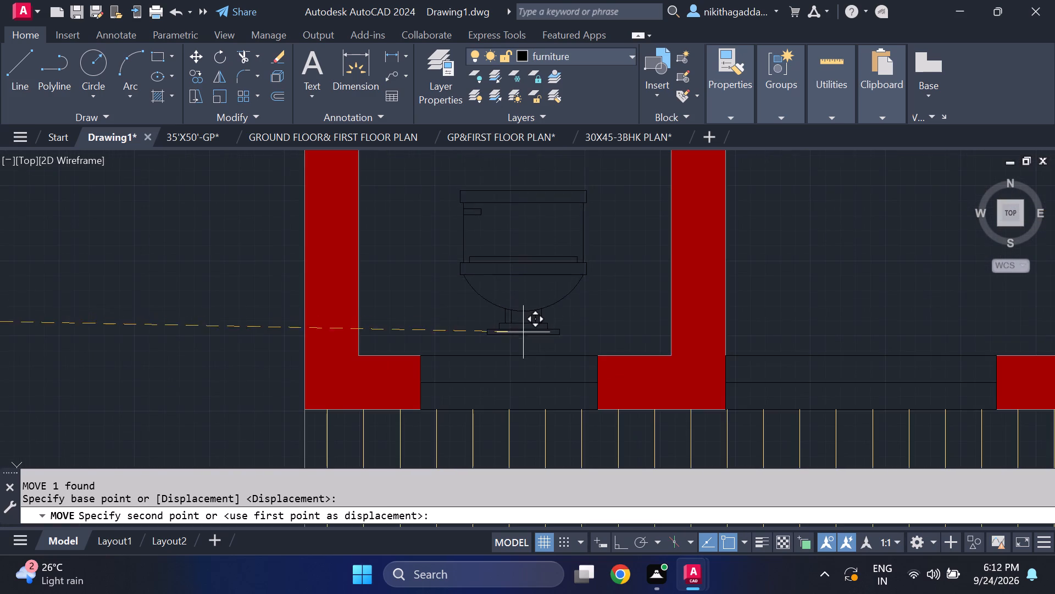
scroll(512, 349, "up", 2)
left_click(512, 349)
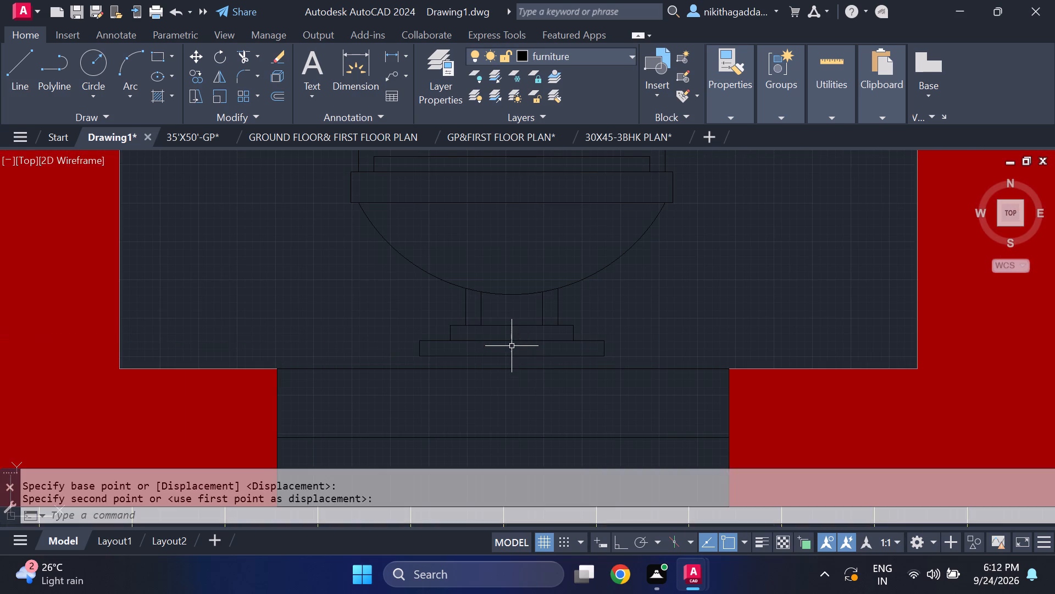
Review the toilet placement in the southern rooms and the furnished floor plan as a whole.
scroll(554, 324, "down", 4)
scroll(666, 342, "down", 3)
middle_click_drag(767, 310, 765, 310)
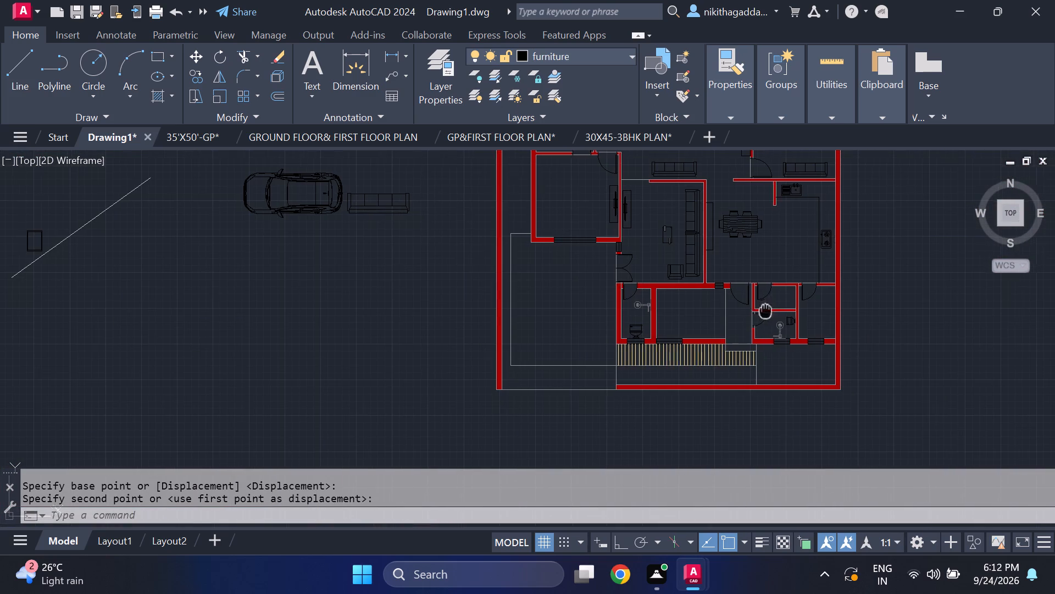
middle_click_drag(765, 310, 422, 345)
scroll(422, 345, "down", 1)
scroll(428, 329, "up", 3)
scroll(417, 323, "down", 1)
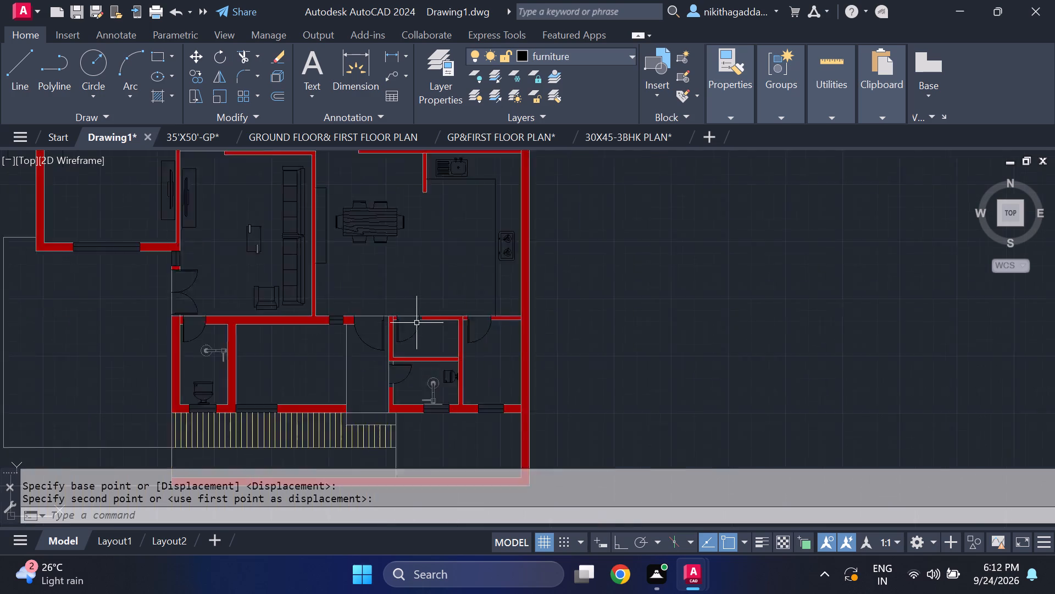
scroll(416, 323, "down", 2)
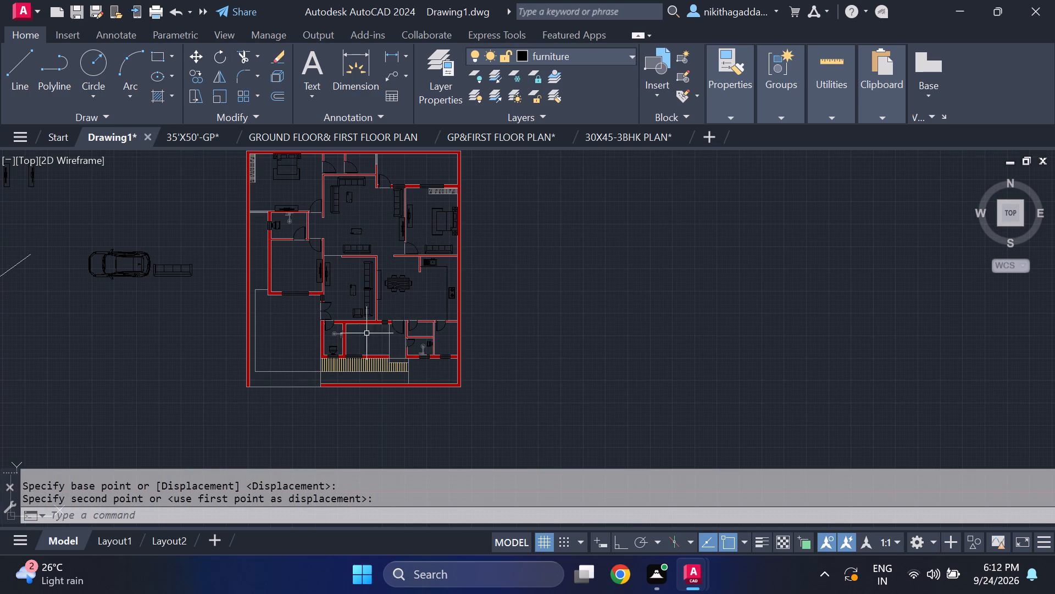
scroll(335, 331, "up", 3)
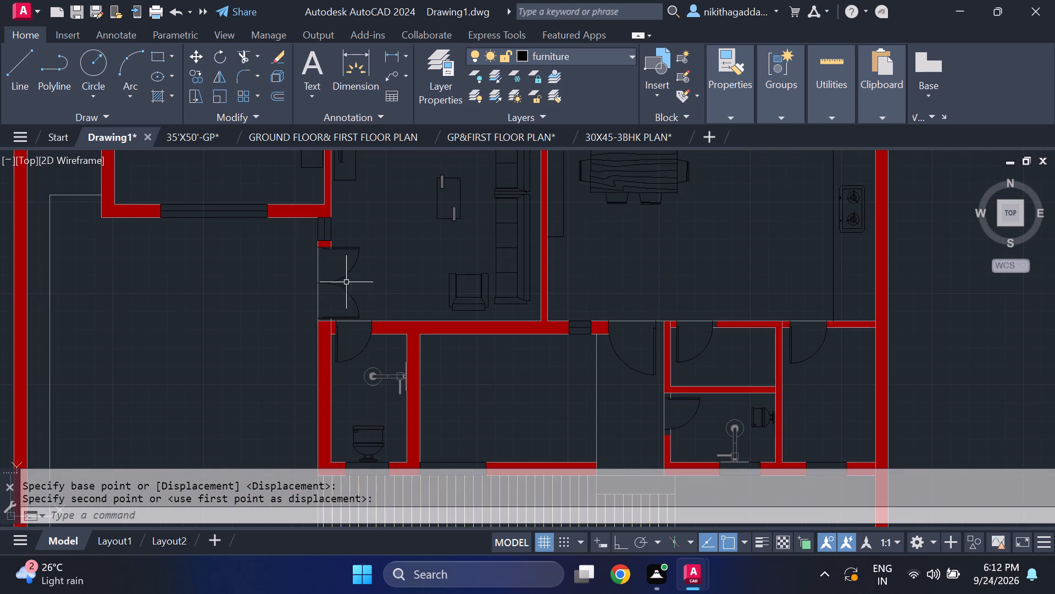
scroll(357, 333, "down", 2)
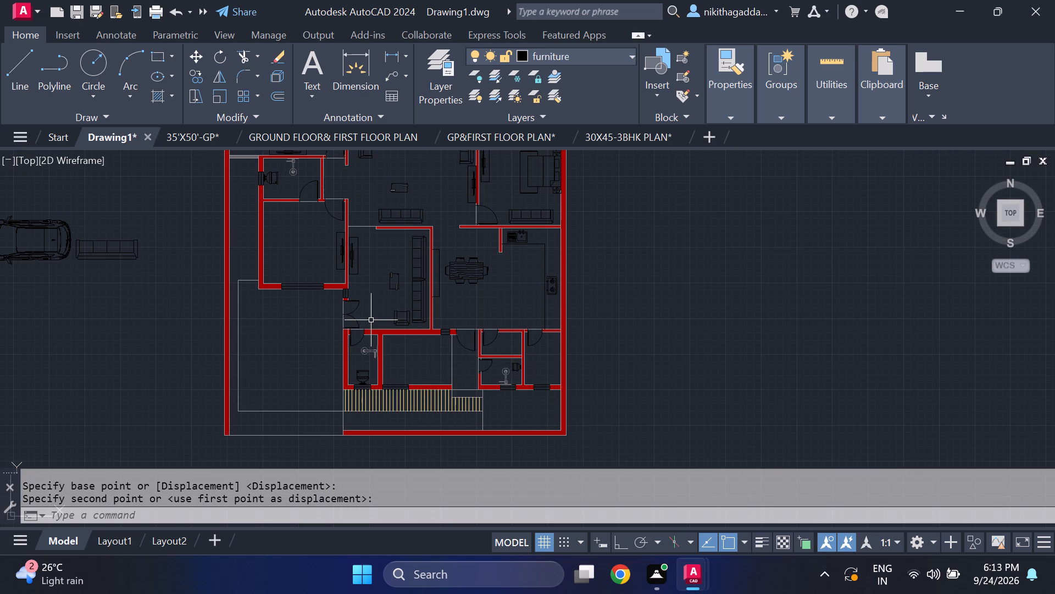
Rotate the car block outside the plan by 270° about its middle so it stands north-south.
middle_click_drag(349, 280, 380, 273)
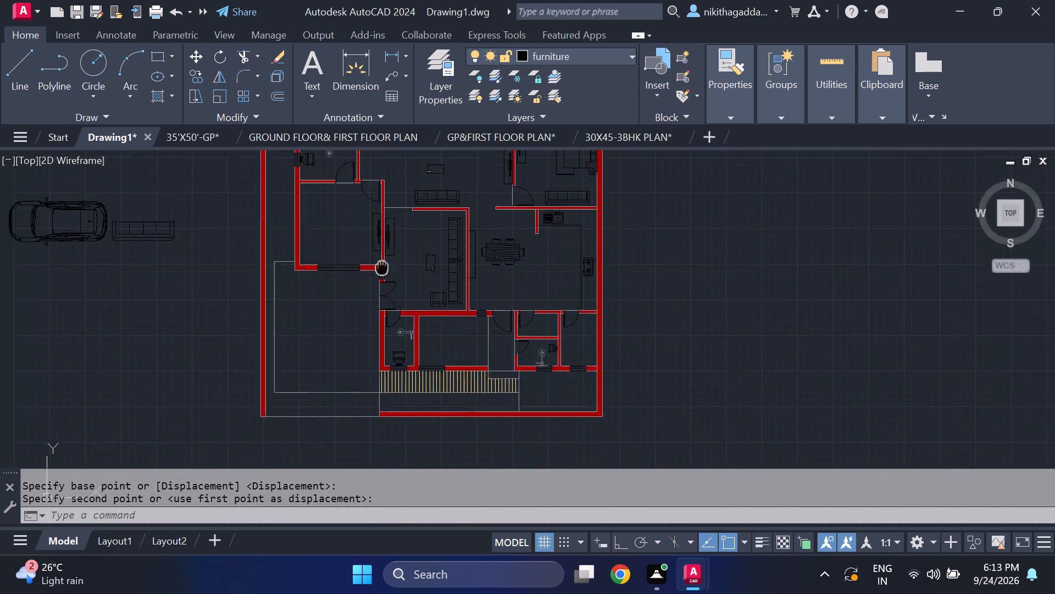
middle_click_drag(380, 273, 614, 309)
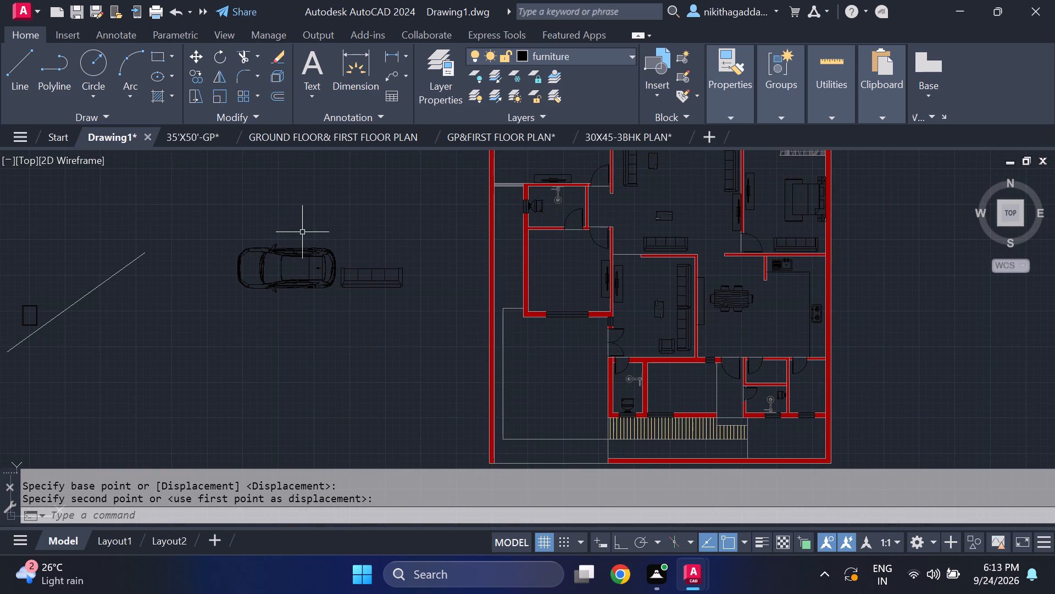
left_click(302, 232)
left_click(207, 347)
type("ro")
key("Return")
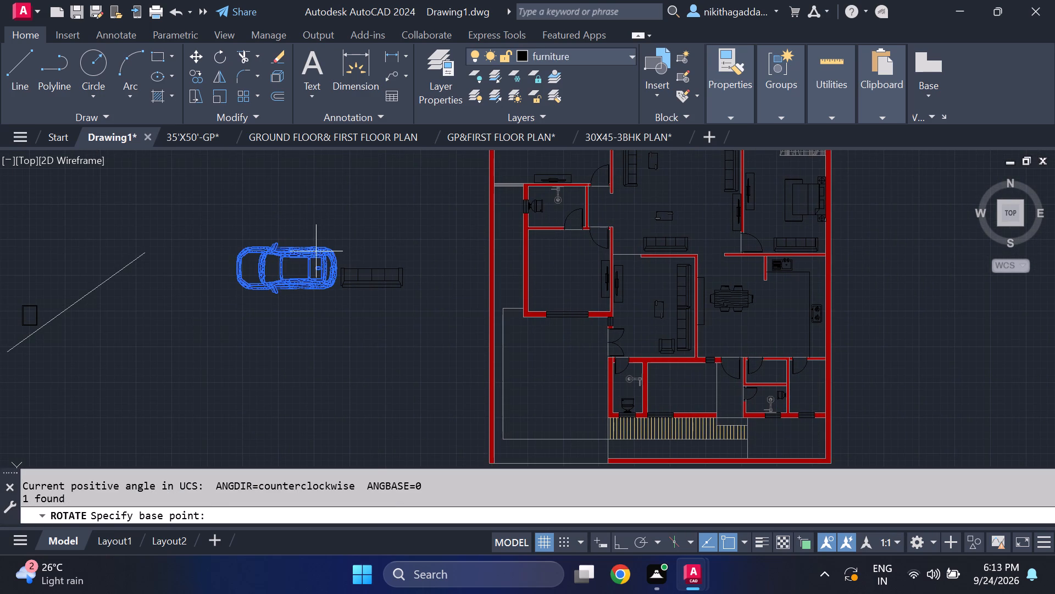
left_click(288, 267)
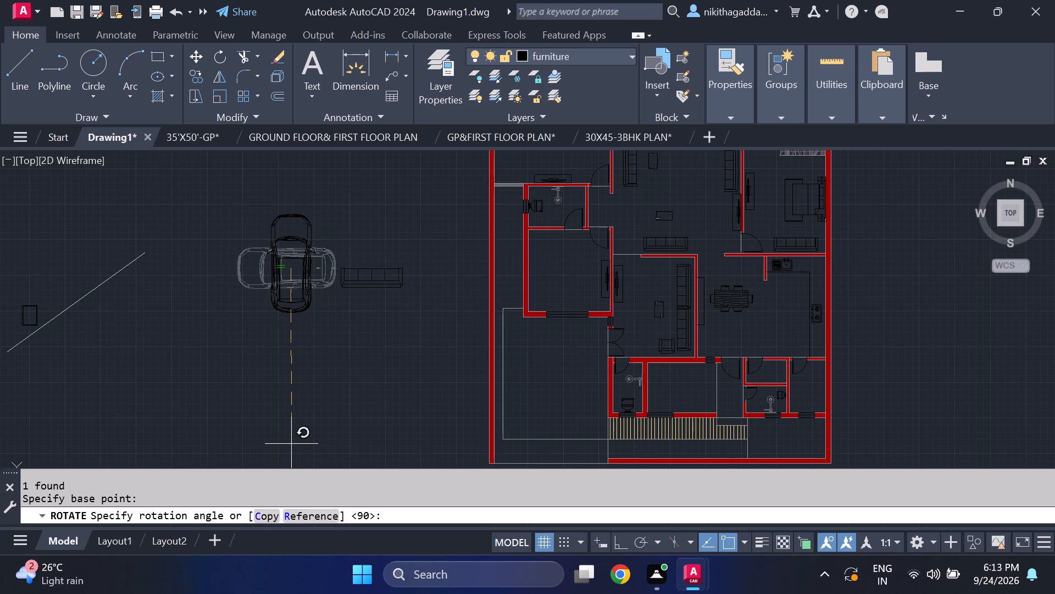
key("F8")
left_click(299, 412)
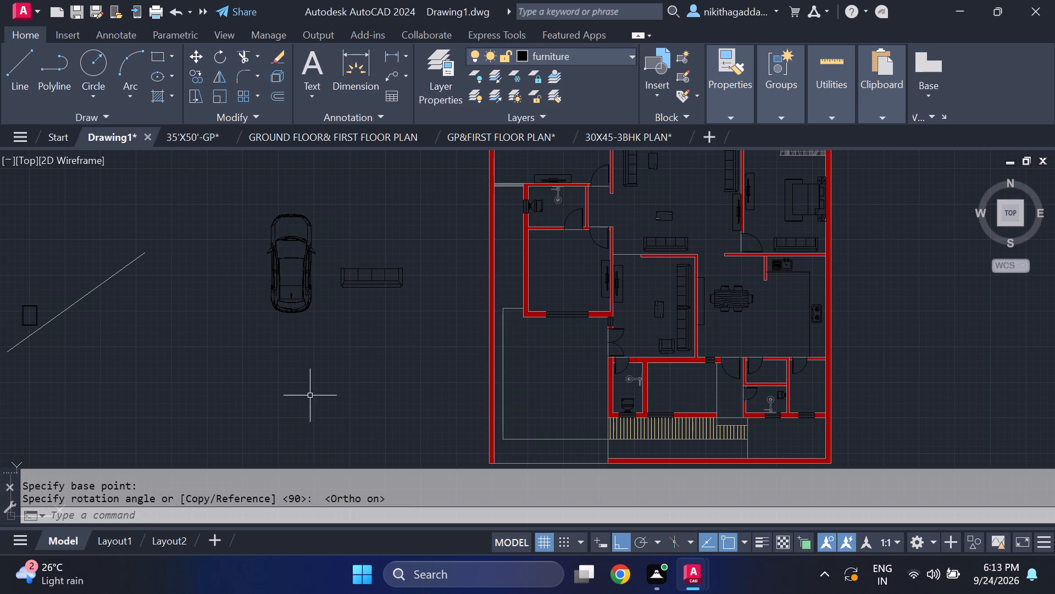
Move the rotated car by its middle into the open parking area at the southwest of the plan.
left_click_drag(320, 183, 313, 190)
left_click(236, 277)
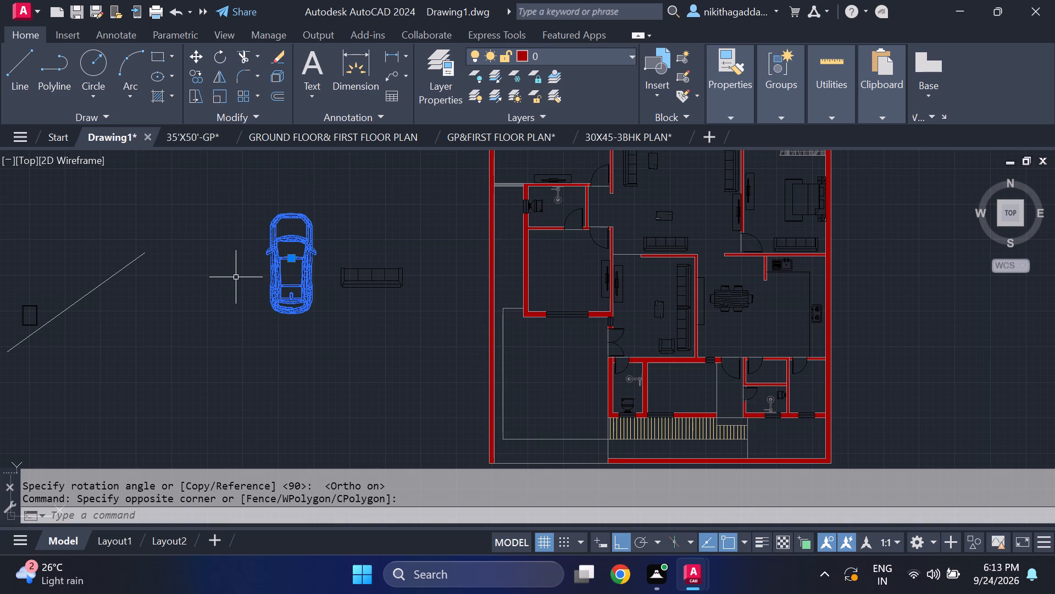
key("m")
key("Return")
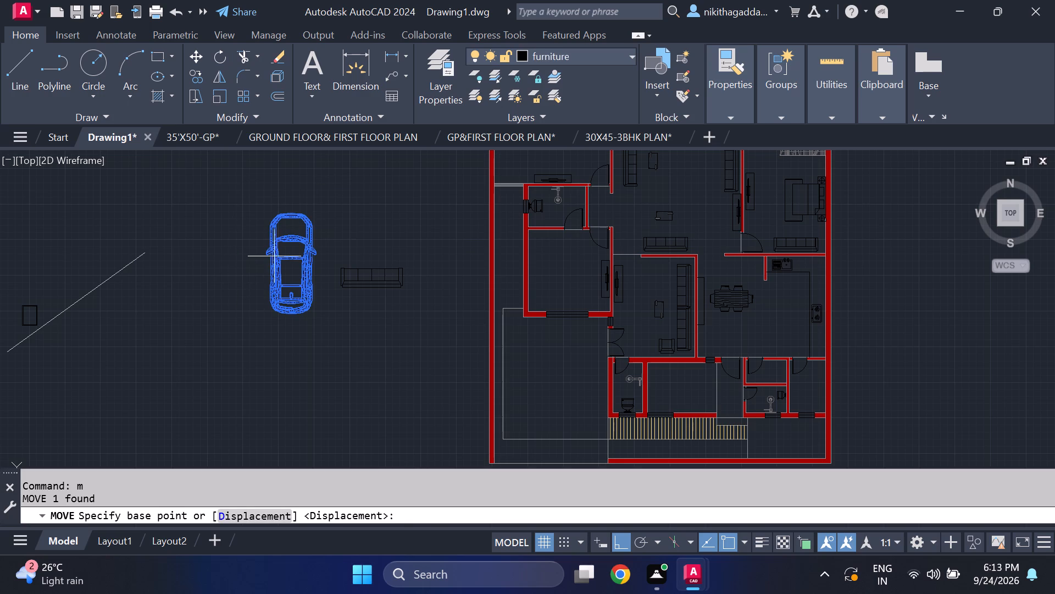
left_click(290, 260)
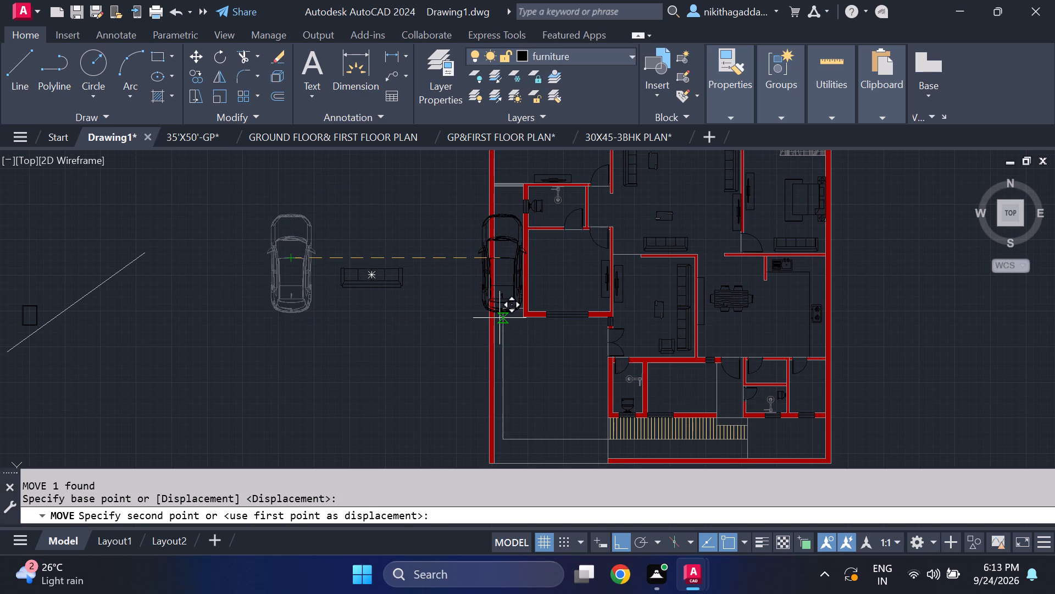
key("F8")
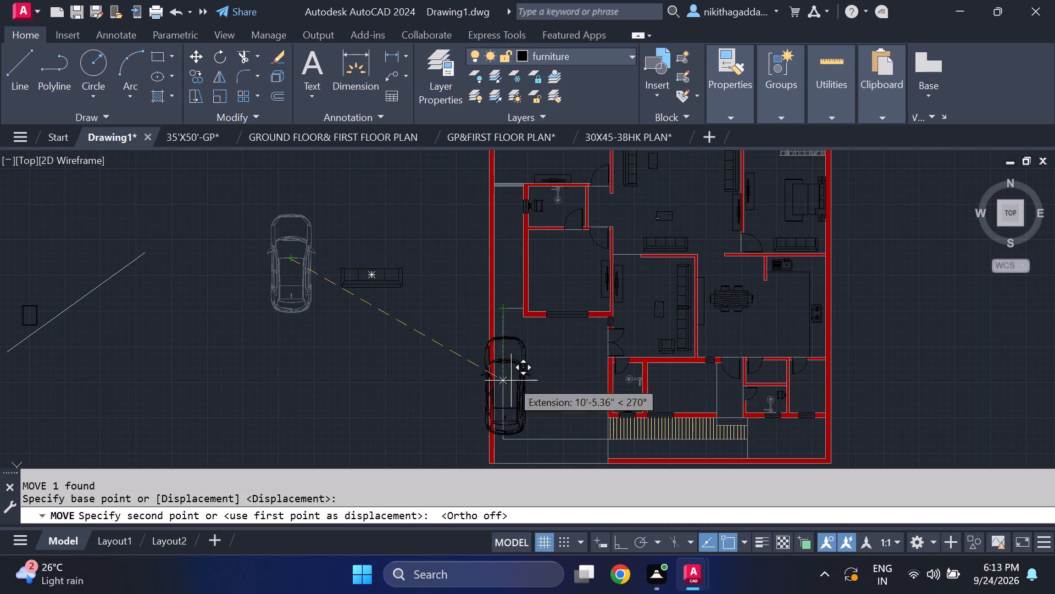
left_click(539, 373)
Rotate the lower of the two spare beds outside the plan by 270° about its middle so its headboard faces west.
scroll(264, 397, "down", 1)
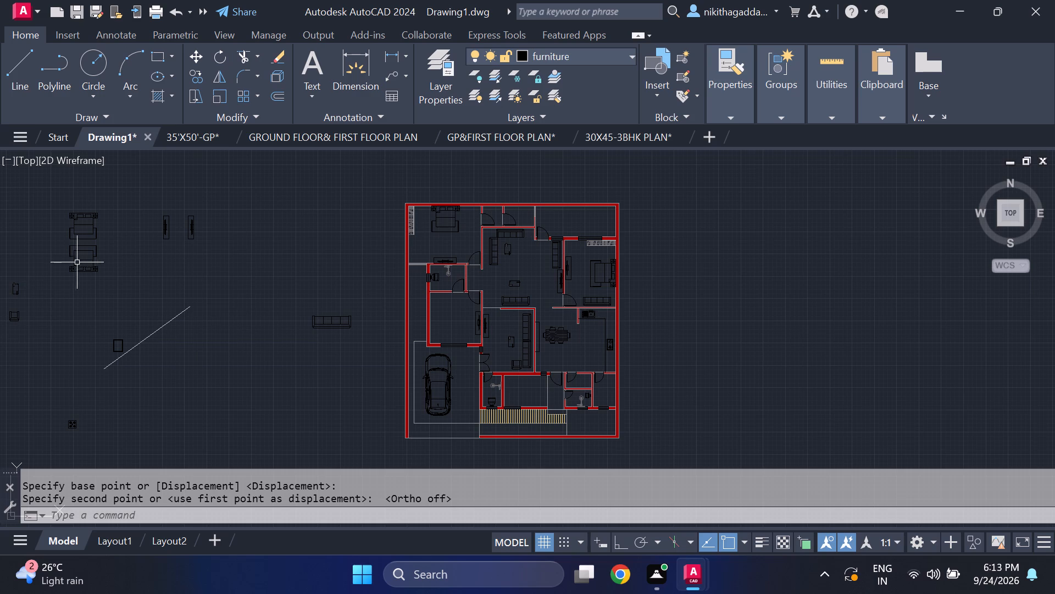
middle_click_drag(102, 262, 199, 289)
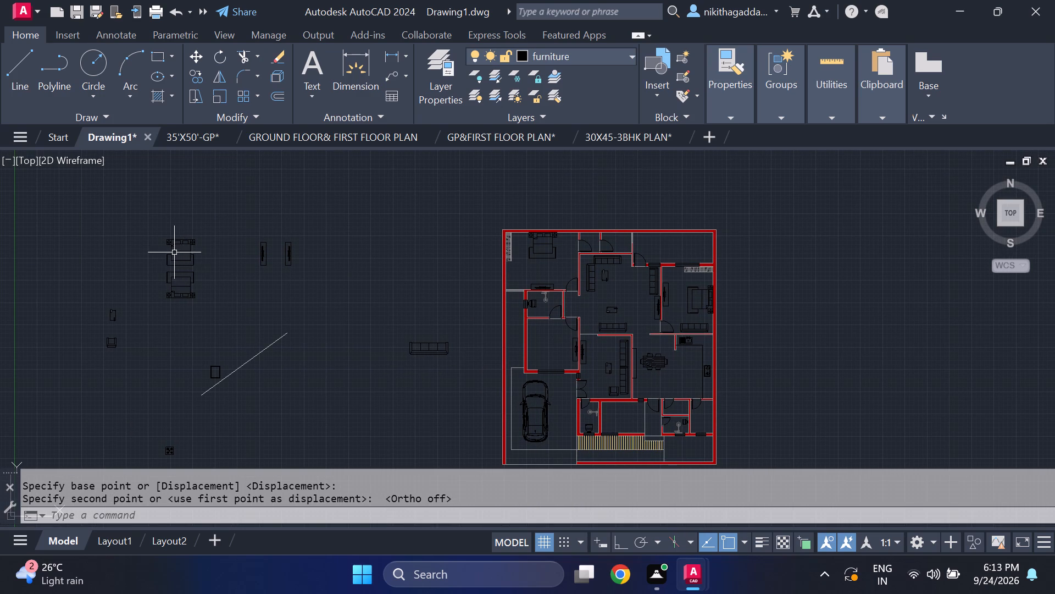
scroll(180, 290, "up", 3)
left_click_drag(236, 257, 225, 265)
left_click(0, 339)
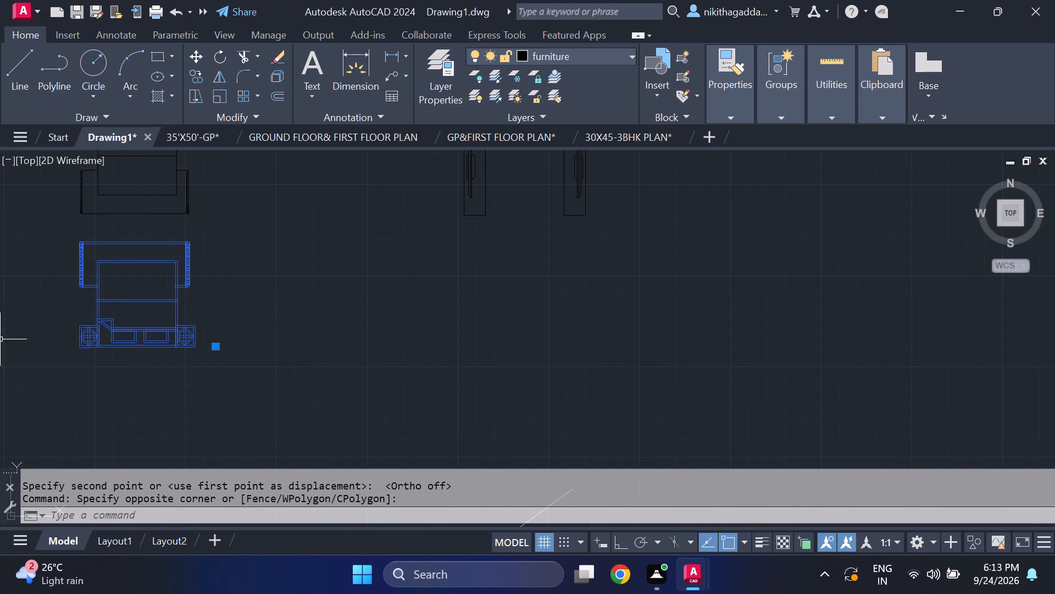
type("ro")
key("Return")
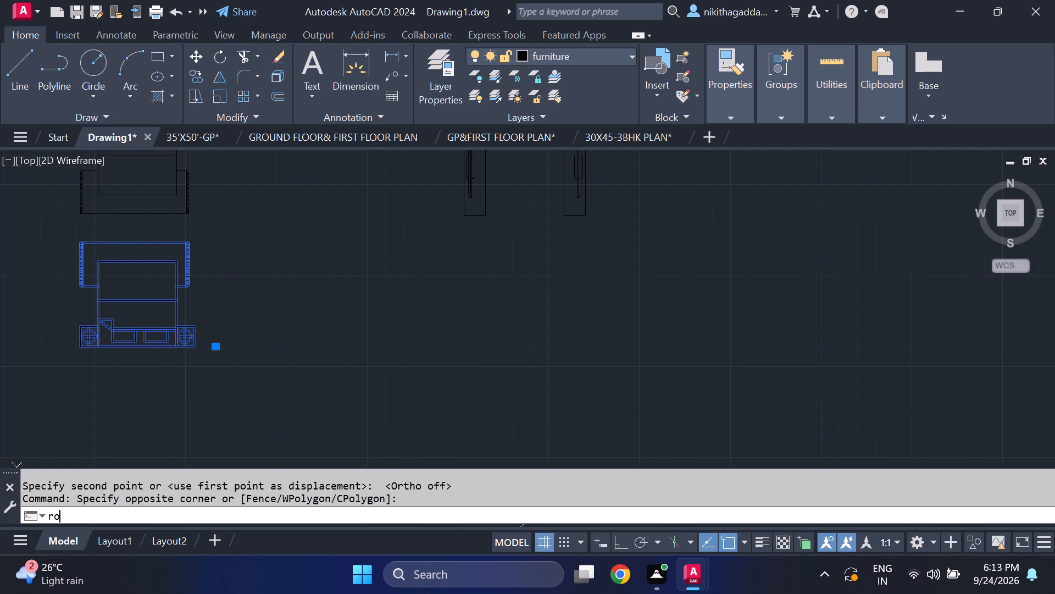
left_click(133, 302)
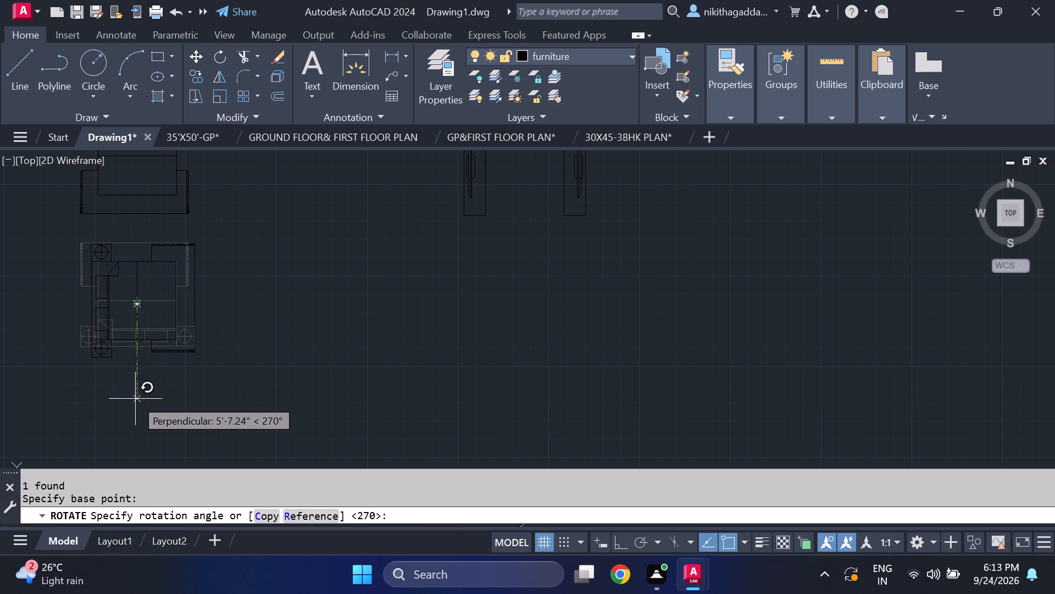
left_click(135, 399)
Mirror the rotated bed across a vertical line to its east, keeping the source bed.
left_click_drag(250, 227, 232, 251)
left_click(24, 355)
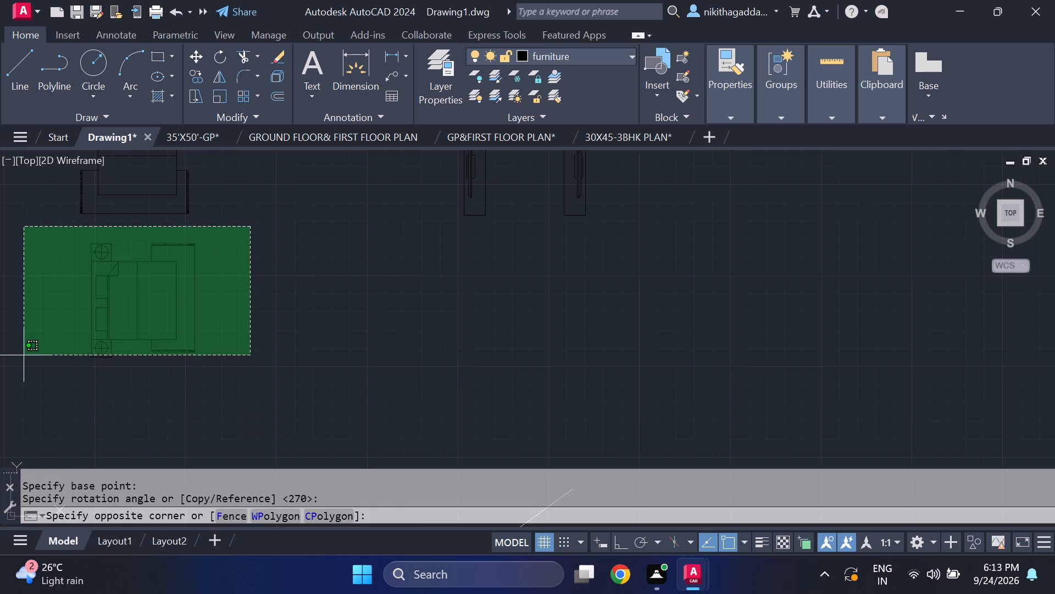
type("mi")
key("Return")
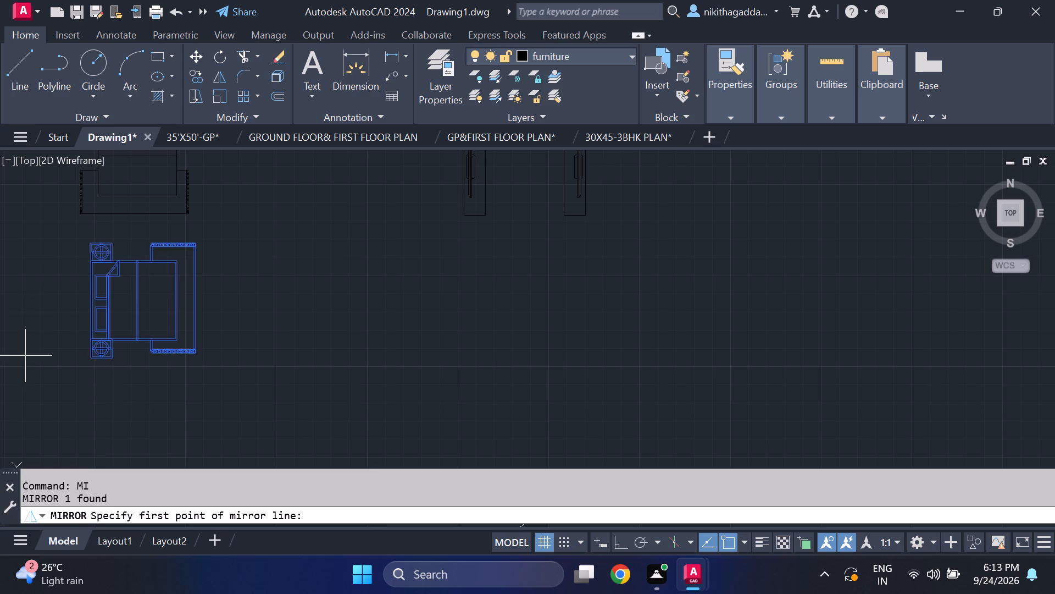
left_click(301, 238)
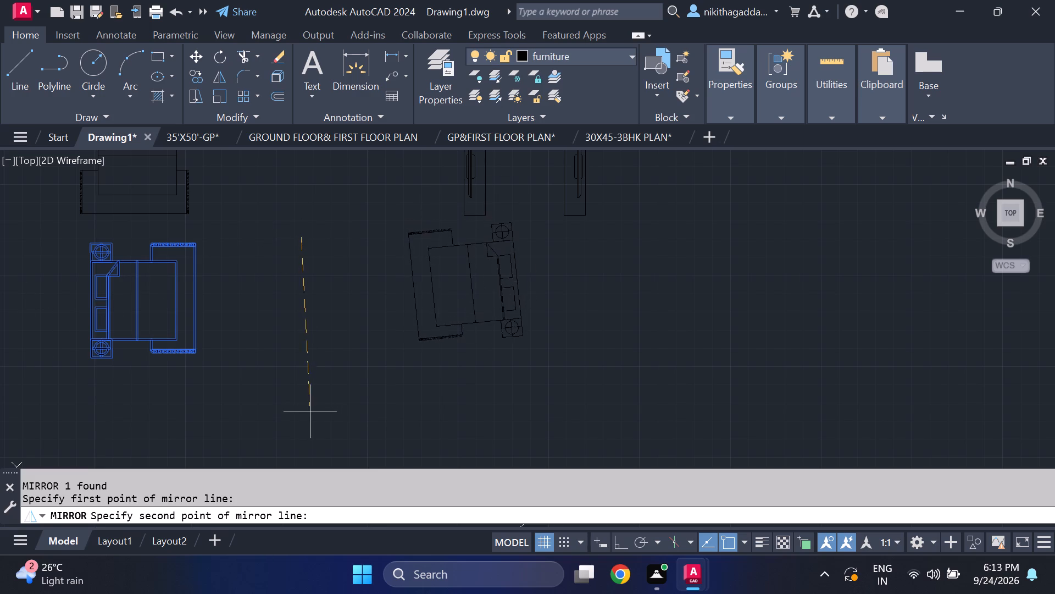
key("F8")
left_click(300, 383)
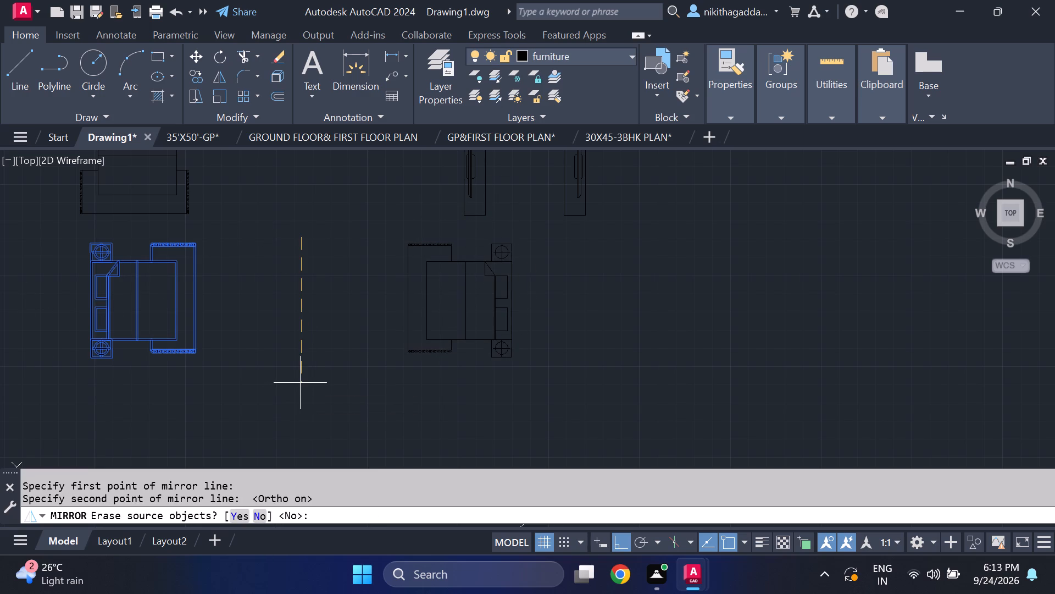
type("no")
key("Return")
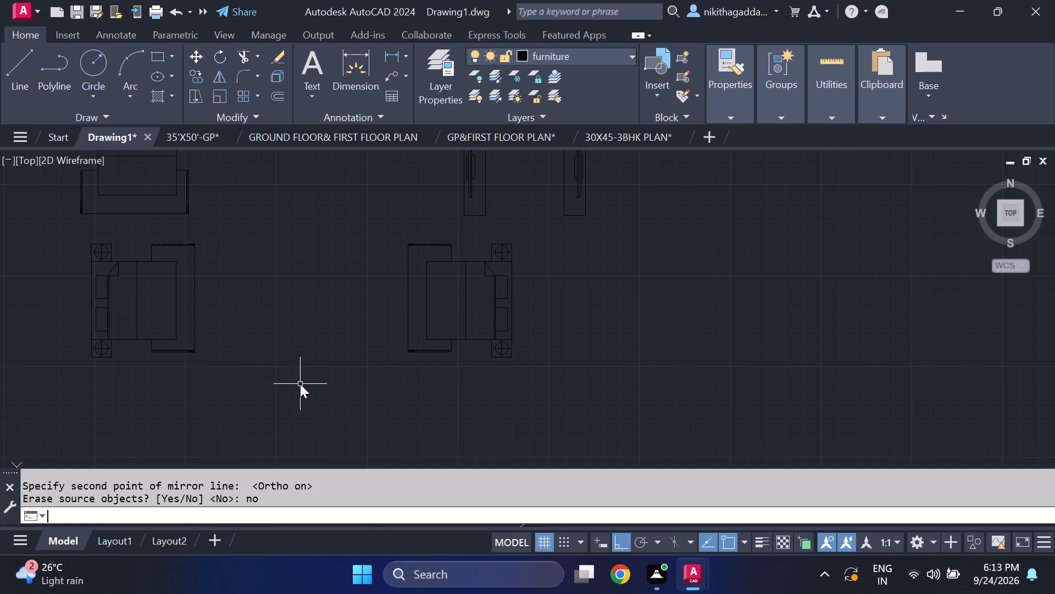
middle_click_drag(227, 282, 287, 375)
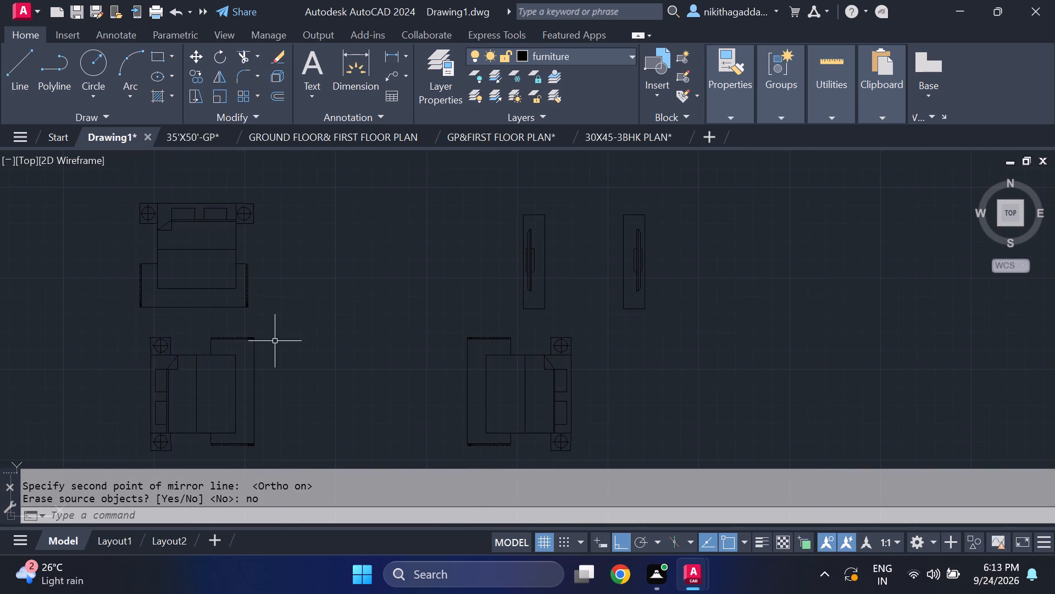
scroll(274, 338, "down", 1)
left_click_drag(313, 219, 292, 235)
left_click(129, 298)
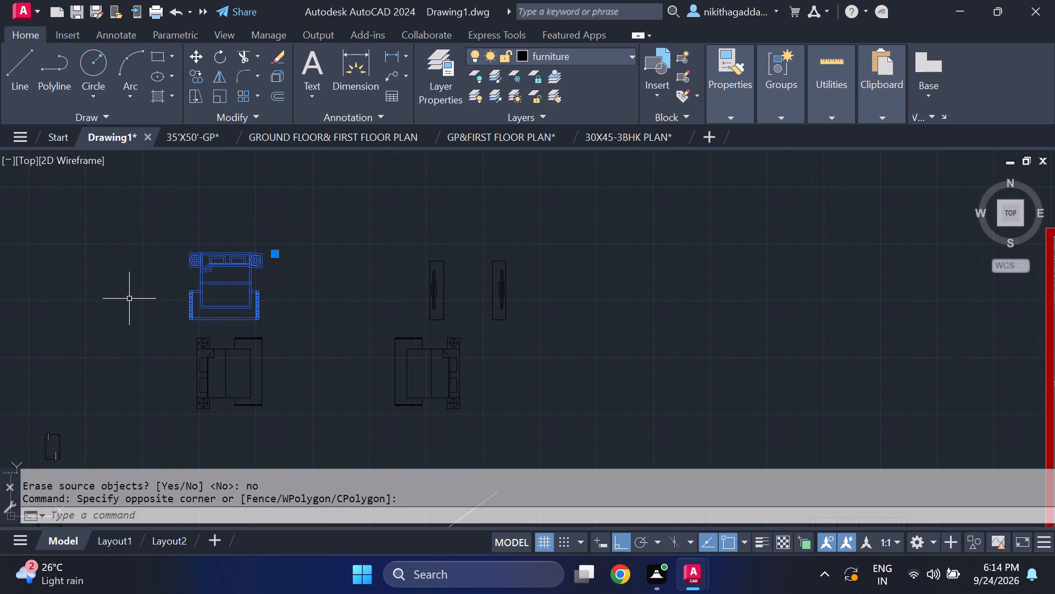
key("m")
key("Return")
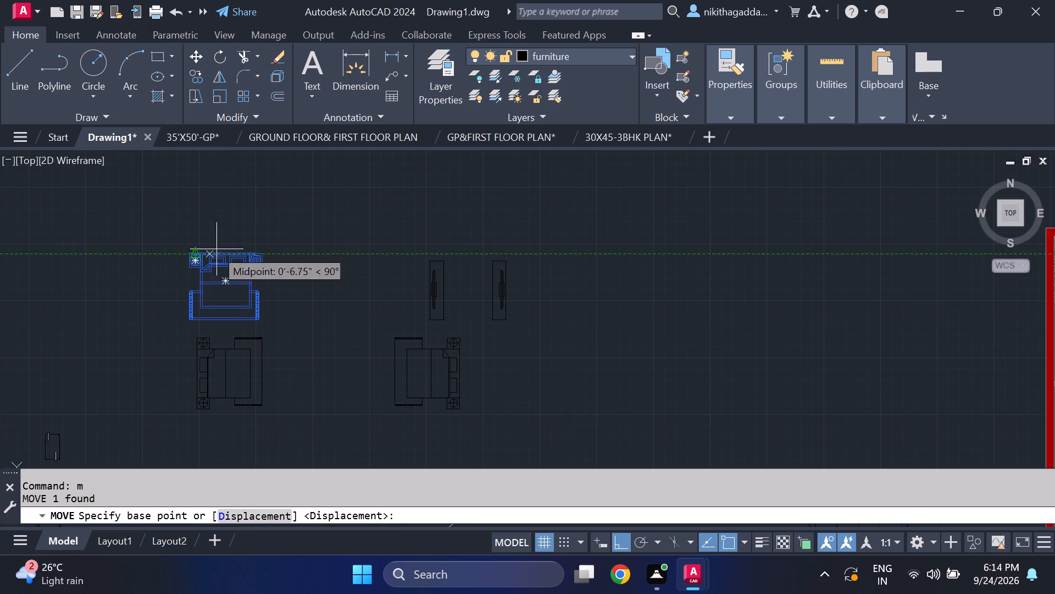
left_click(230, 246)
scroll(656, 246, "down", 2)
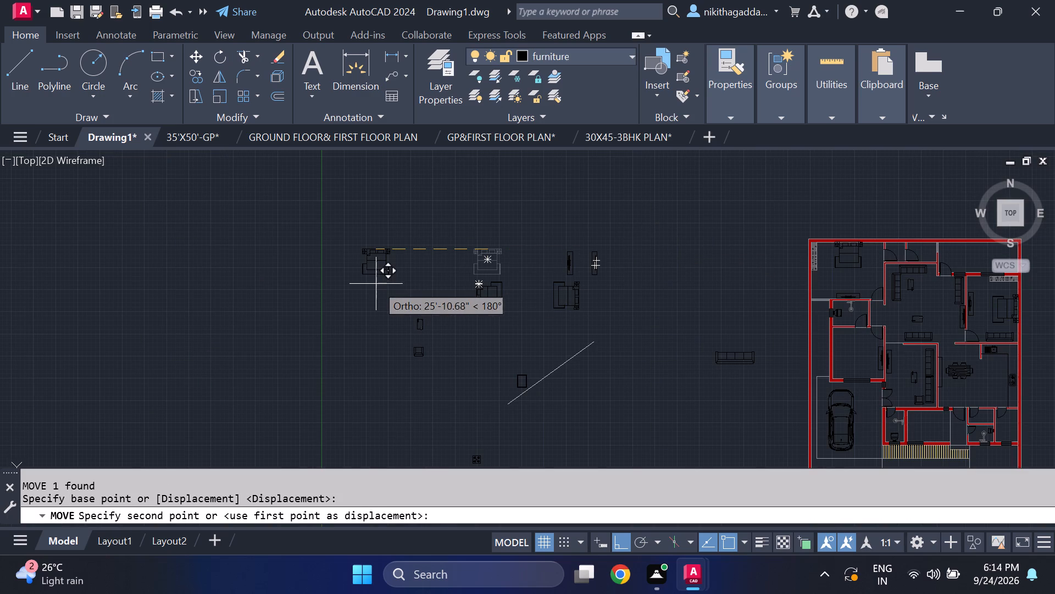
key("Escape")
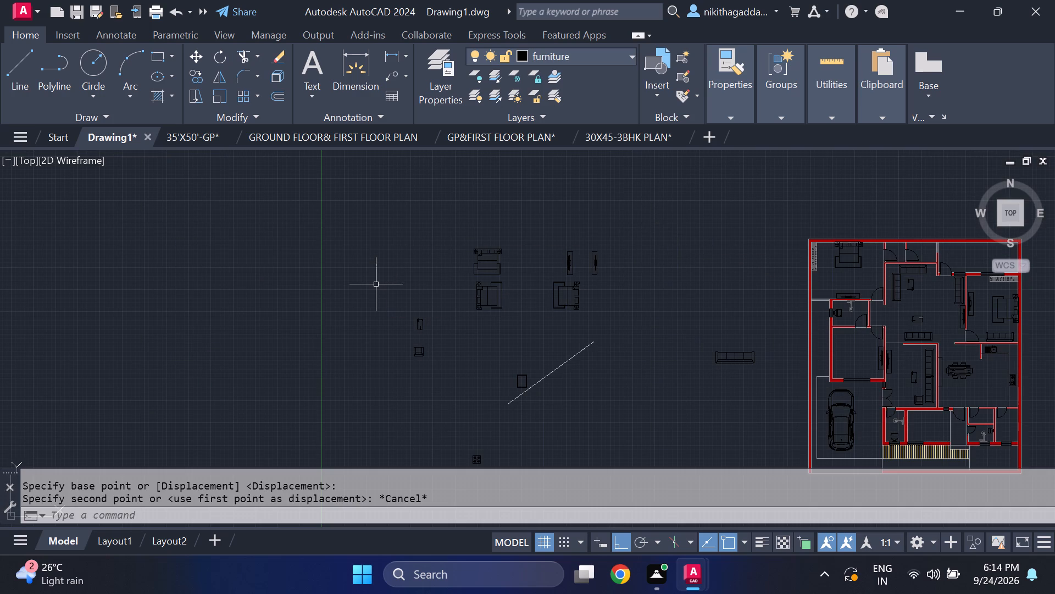
Move the spare bed with the west-facing headboard into the room north of the parking area, headboard close to the west wall.
scroll(508, 302, "up", 1)
left_click_drag(514, 280, 492, 283)
left_click(374, 323)
key("m")
key("Return")
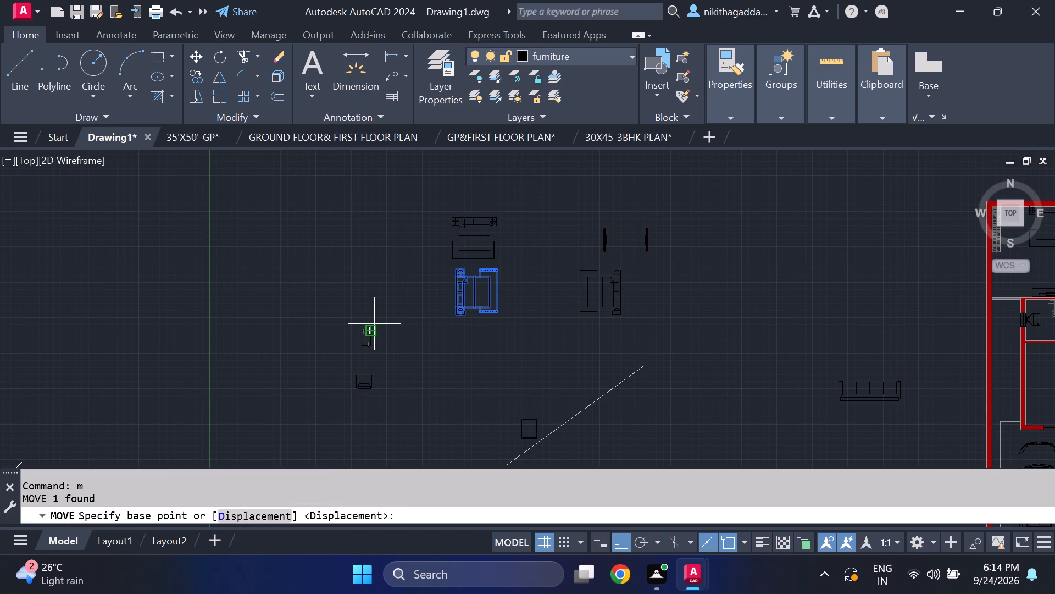
scroll(418, 295, "up", 2)
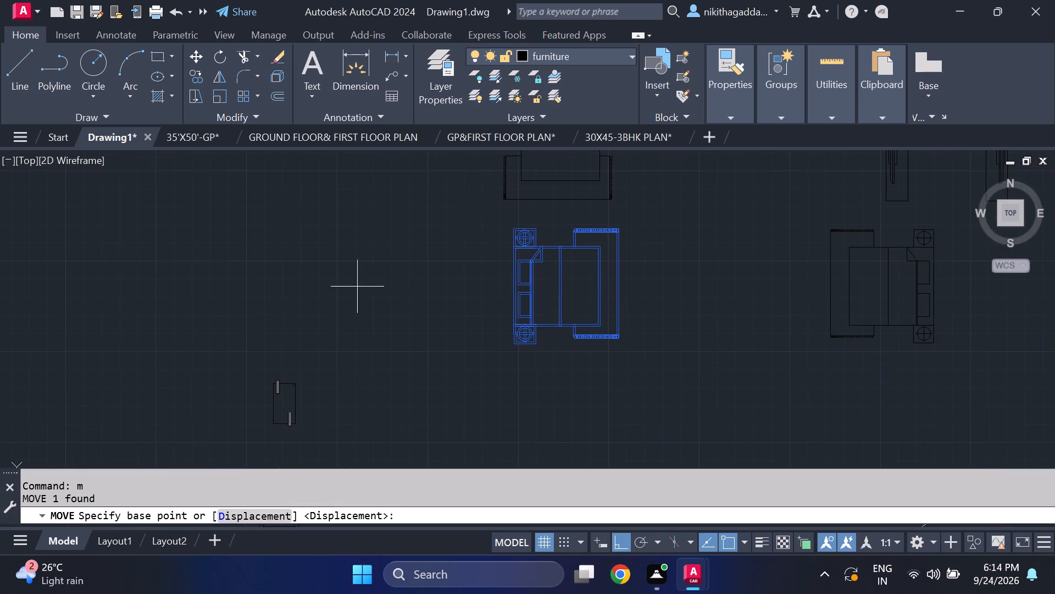
left_click(509, 281)
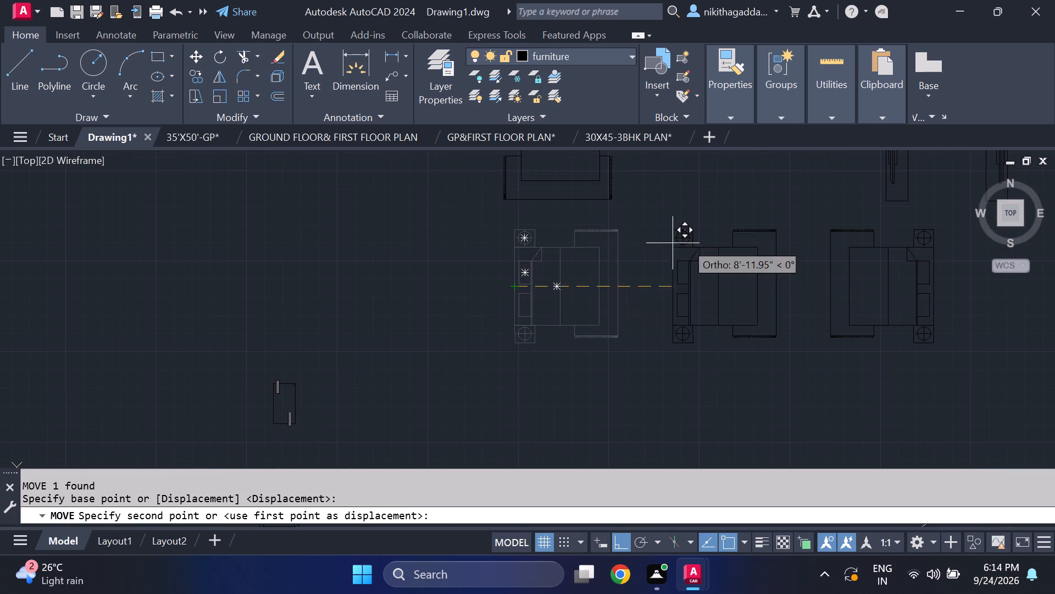
scroll(696, 243, "down", 4)
middle_click_drag(705, 255, 229, 280)
scroll(368, 303, "up", 3)
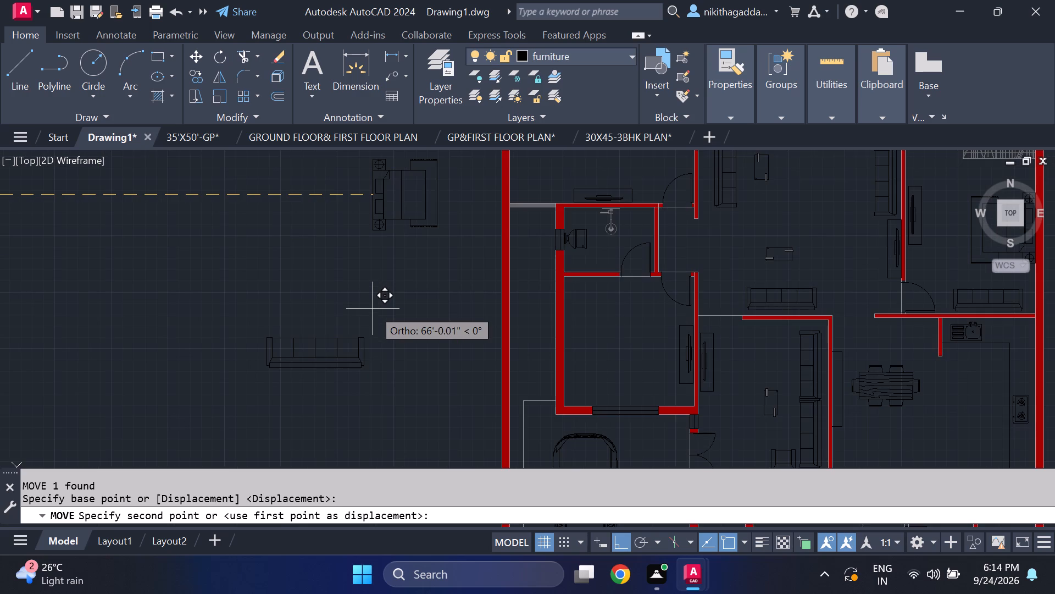
key("F8")
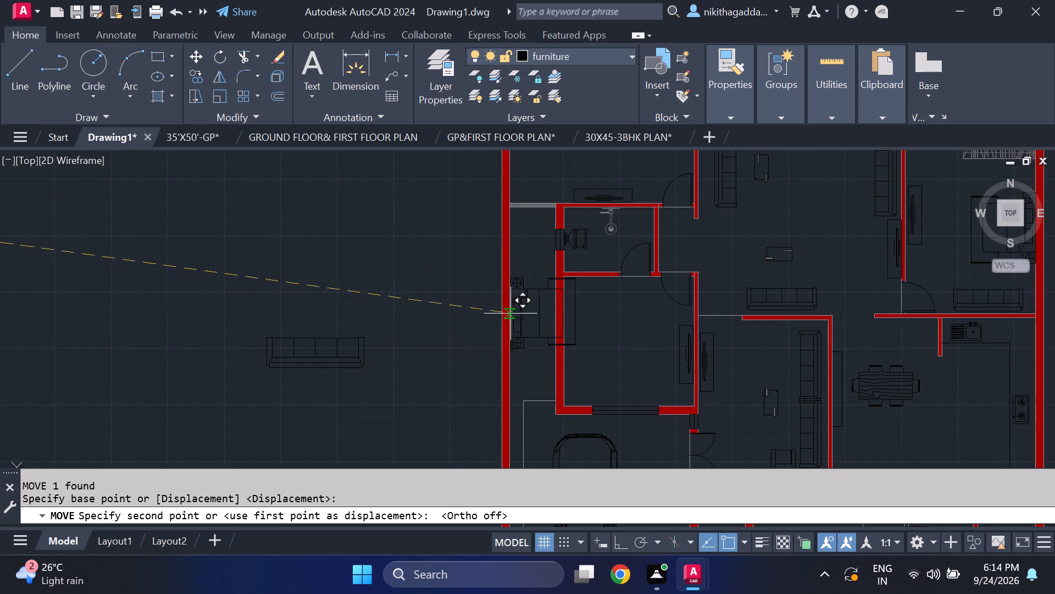
scroll(581, 346, "up", 2)
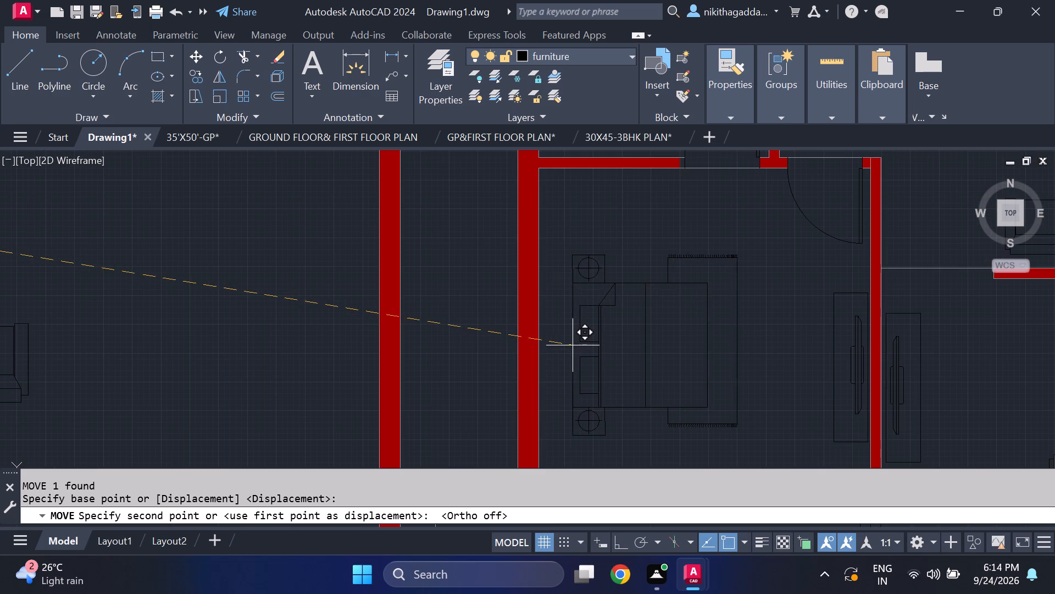
scroll(556, 365, "down", 2)
middle_click_drag(558, 365, 550, 349)
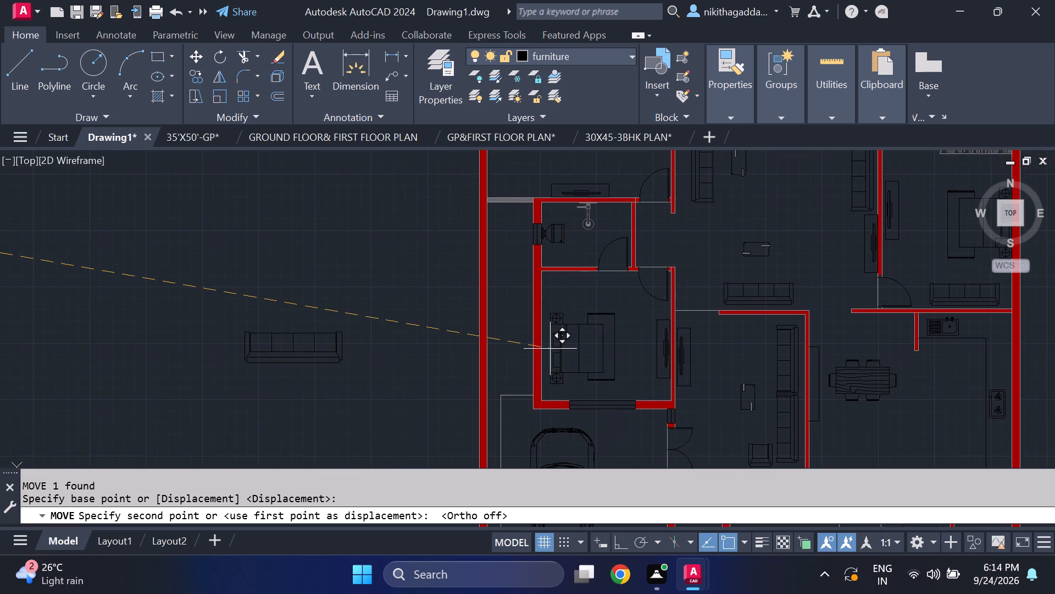
scroll(550, 349, "up", 3)
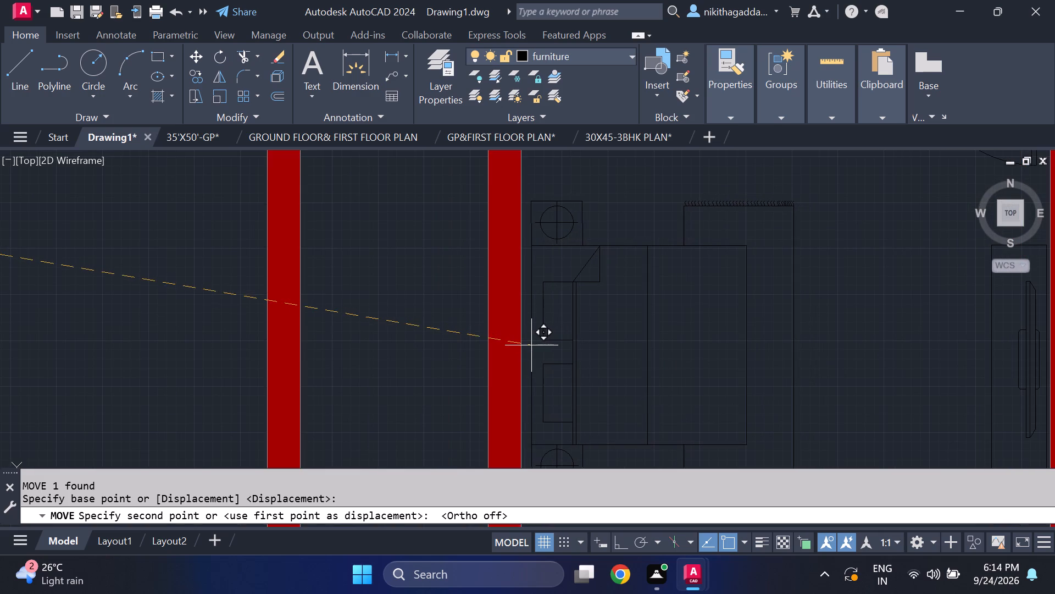
left_click(531, 345)
Copy the hanging-clothes wardrobe from the northeast bedroom by its northeast corner into the bedroom north of the parking area, near its north wall.
scroll(571, 321, "down", 3)
scroll(751, 289, "down", 2)
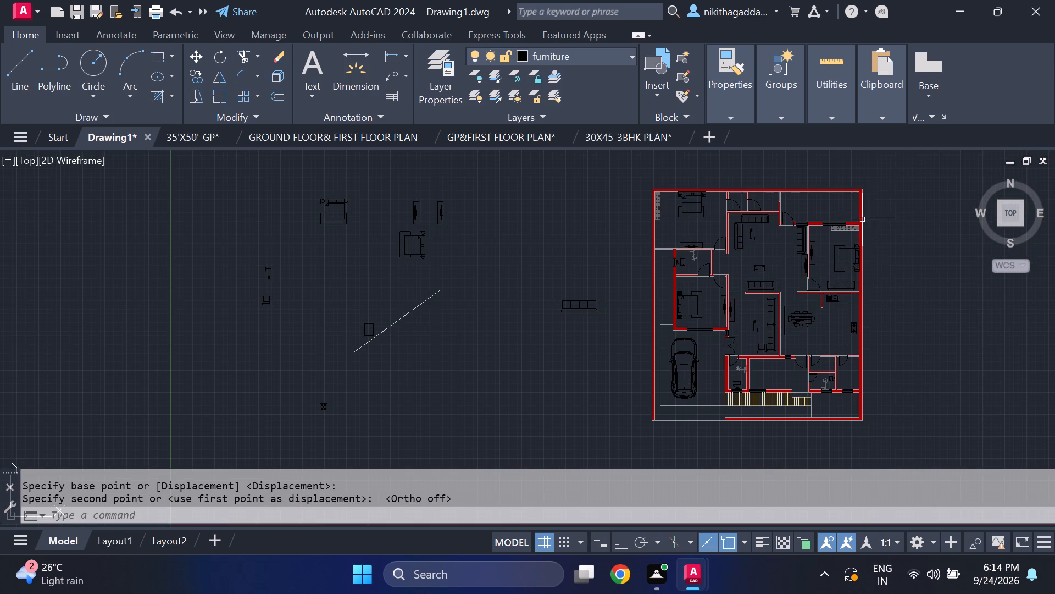
scroll(862, 219, "up", 4)
scroll(814, 258, "up", 2)
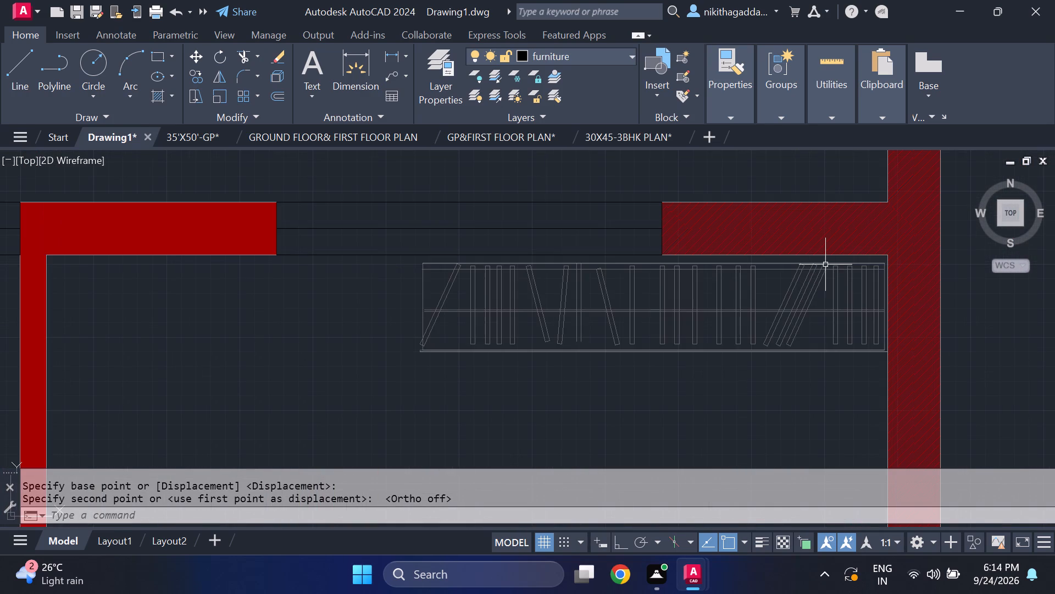
left_click(825, 265)
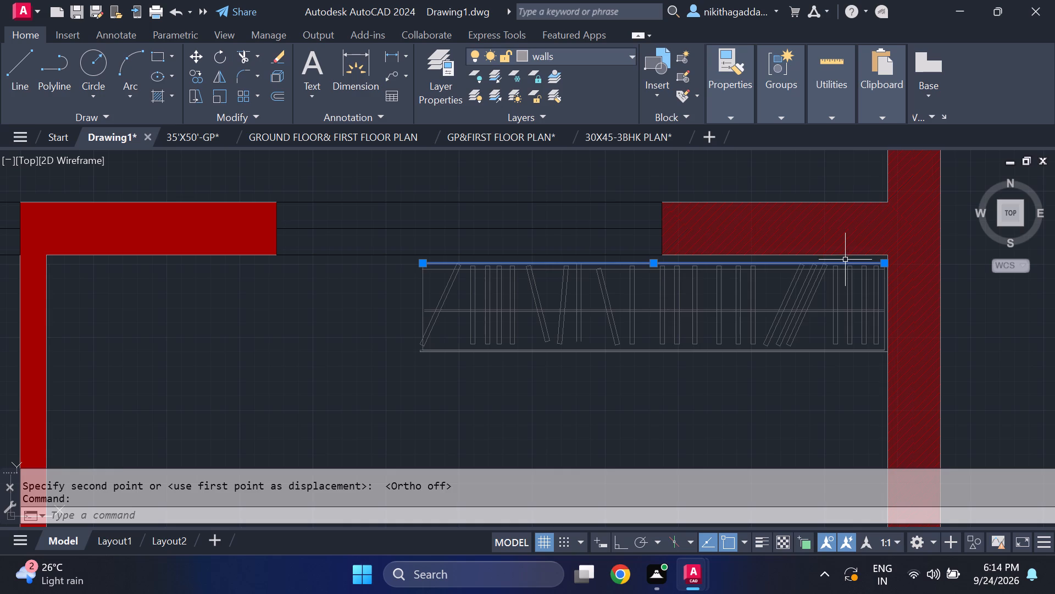
scroll(844, 260, "up", 3)
left_click_drag(843, 257, 830, 264)
scroll(396, 382, "down", 4)
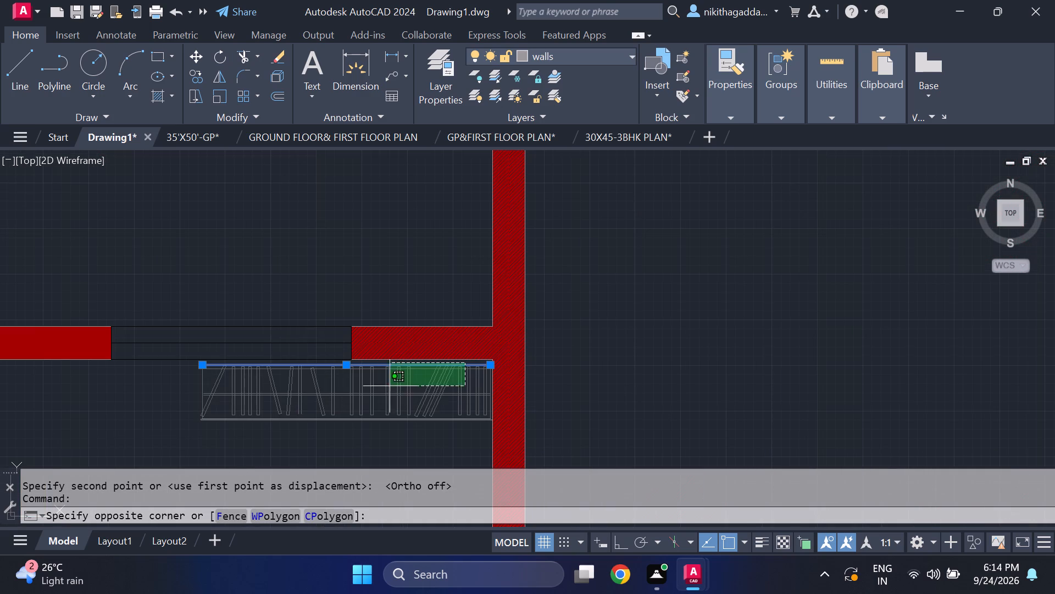
left_click(166, 435)
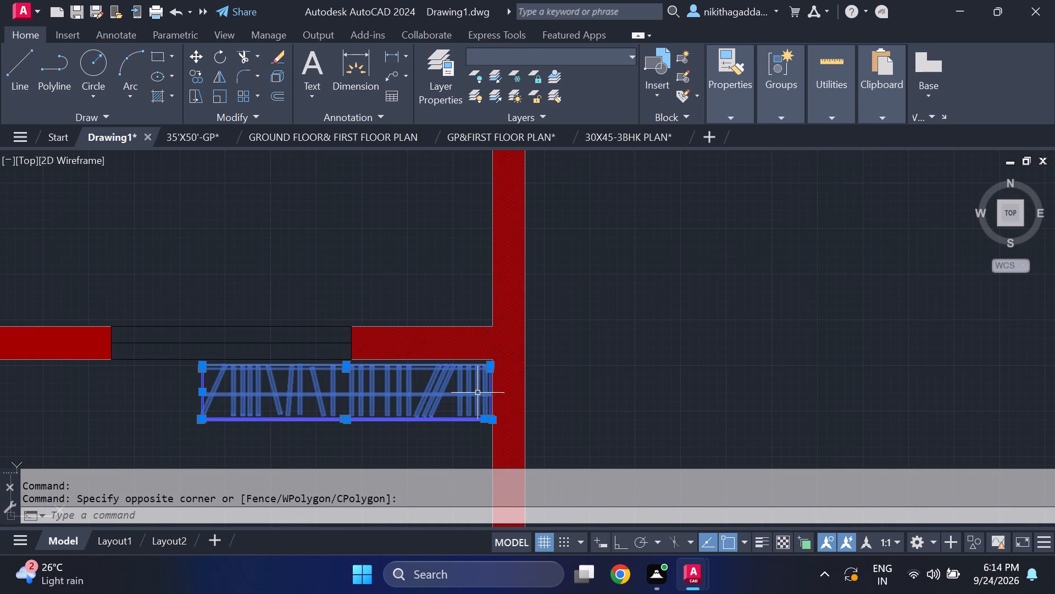
scroll(502, 388, "up", 3)
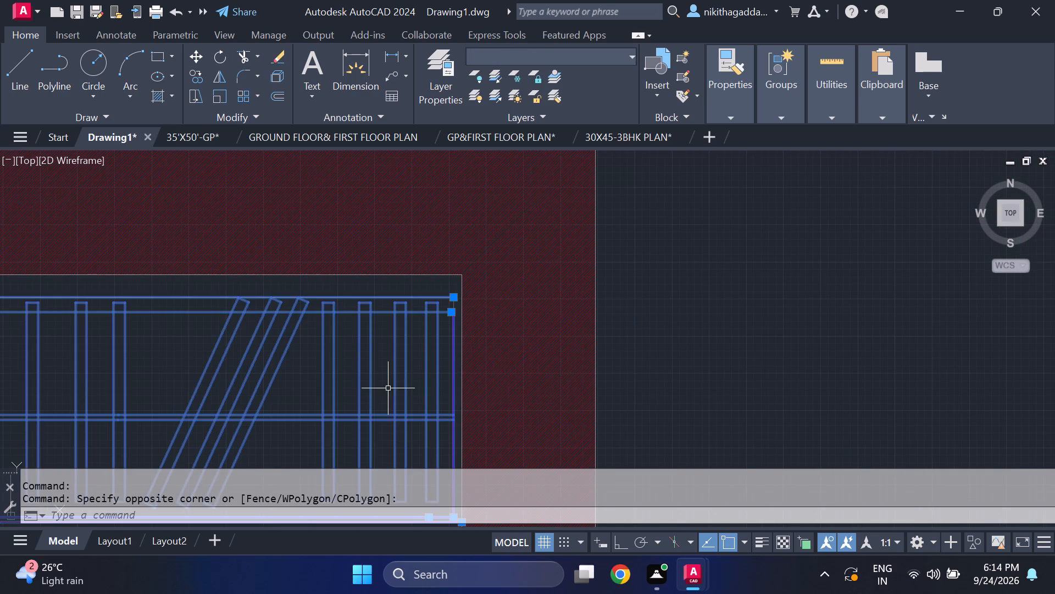
scroll(446, 301, "up", 3)
left_click_drag(483, 309, 471, 309)
left_click(429, 320)
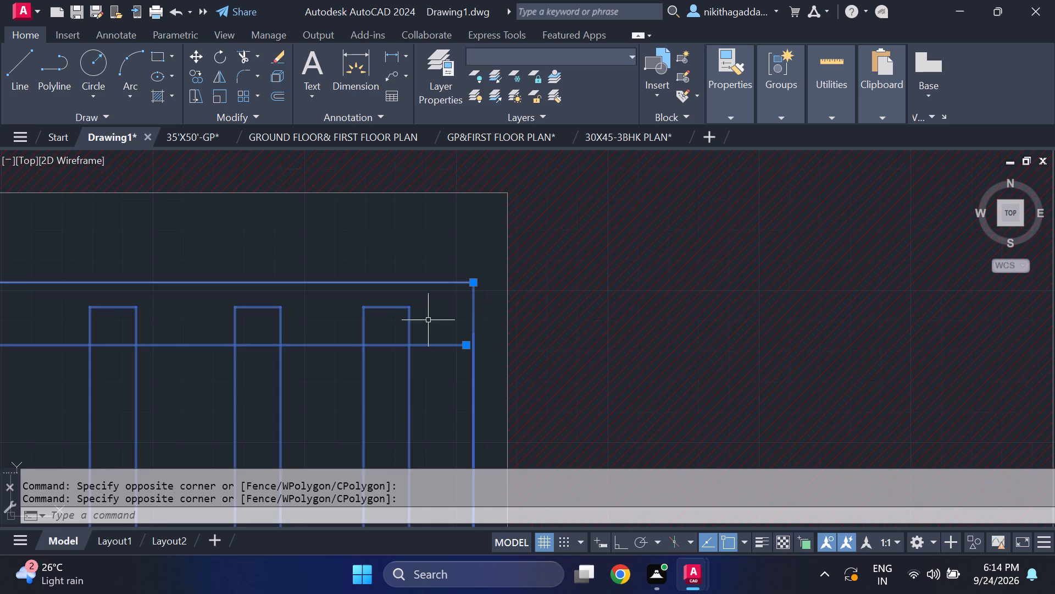
scroll(427, 334, "down", 4)
middle_click_drag(380, 377, 492, 232)
scroll(553, 315, "up", 4)
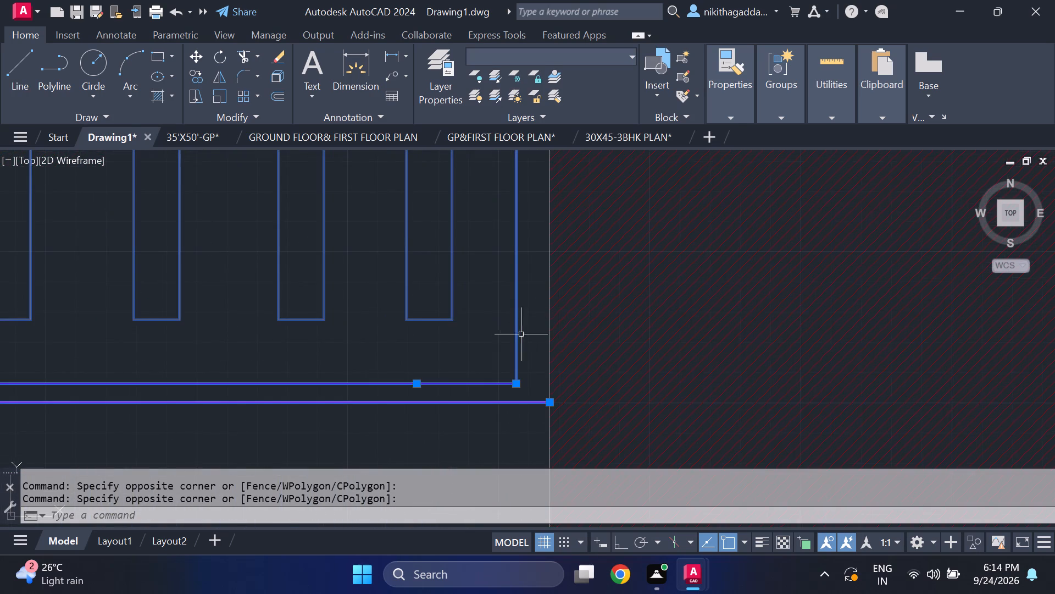
scroll(499, 356, "down", 5)
scroll(45, 358, "up", 5)
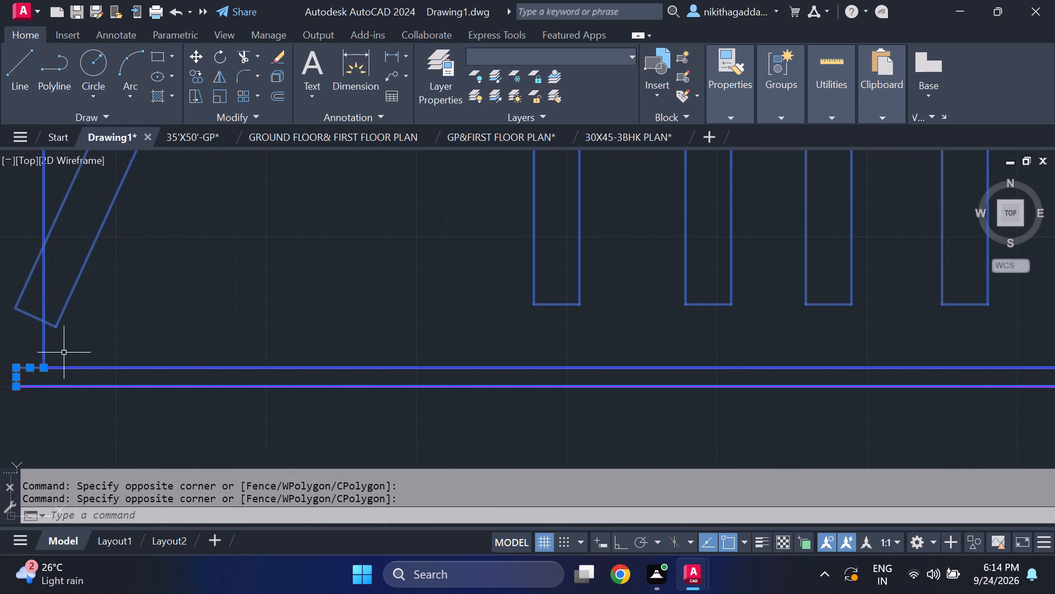
scroll(201, 345, "down", 4)
scroll(316, 348, "down", 4)
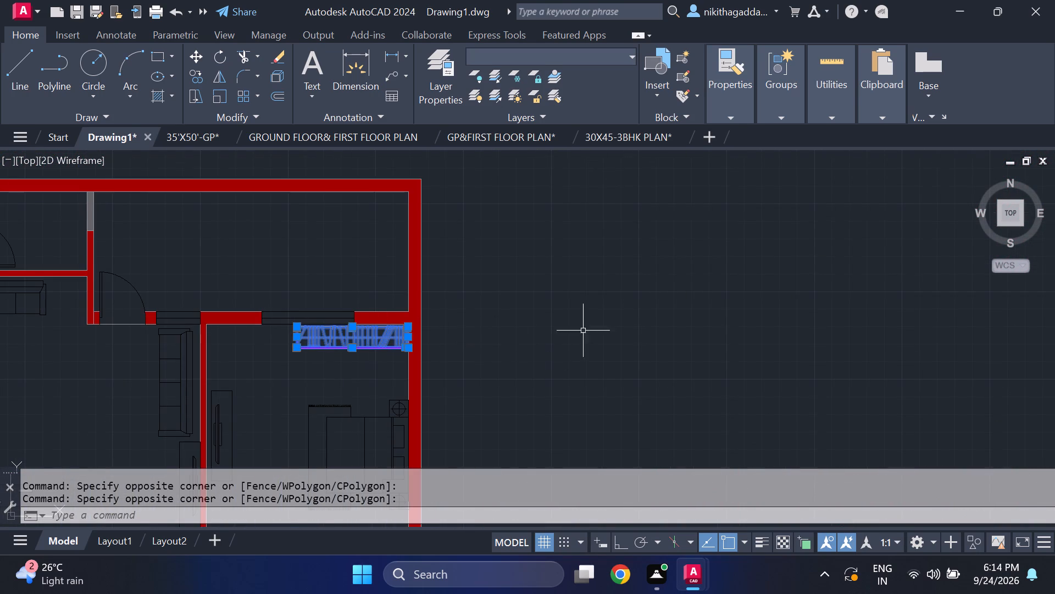
middle_click_drag(598, 309, 659, 274)
type("co")
key("Return")
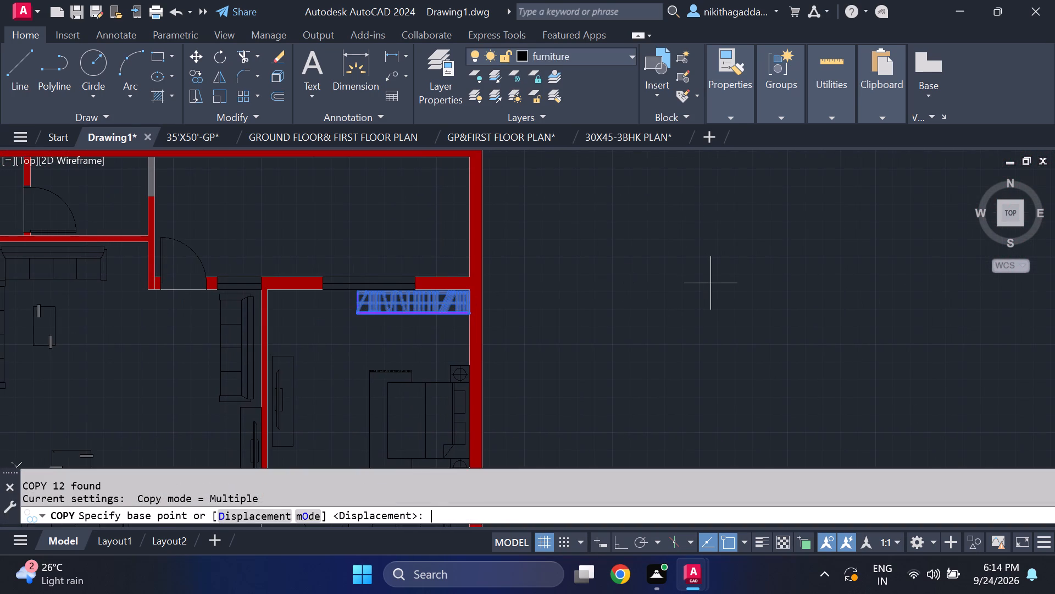
scroll(476, 280, "up", 3)
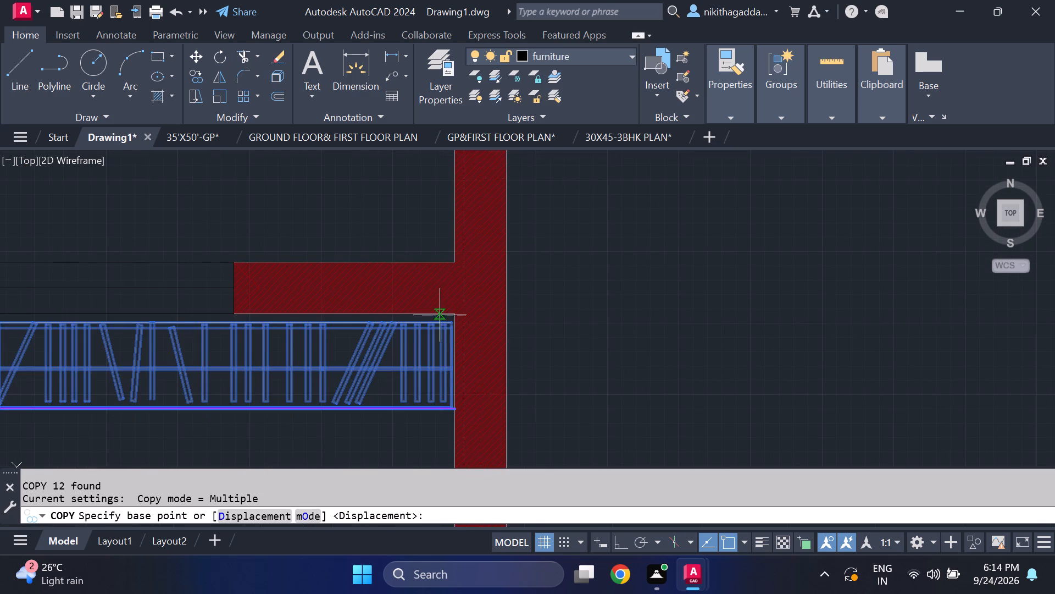
scroll(454, 326, "up", 2)
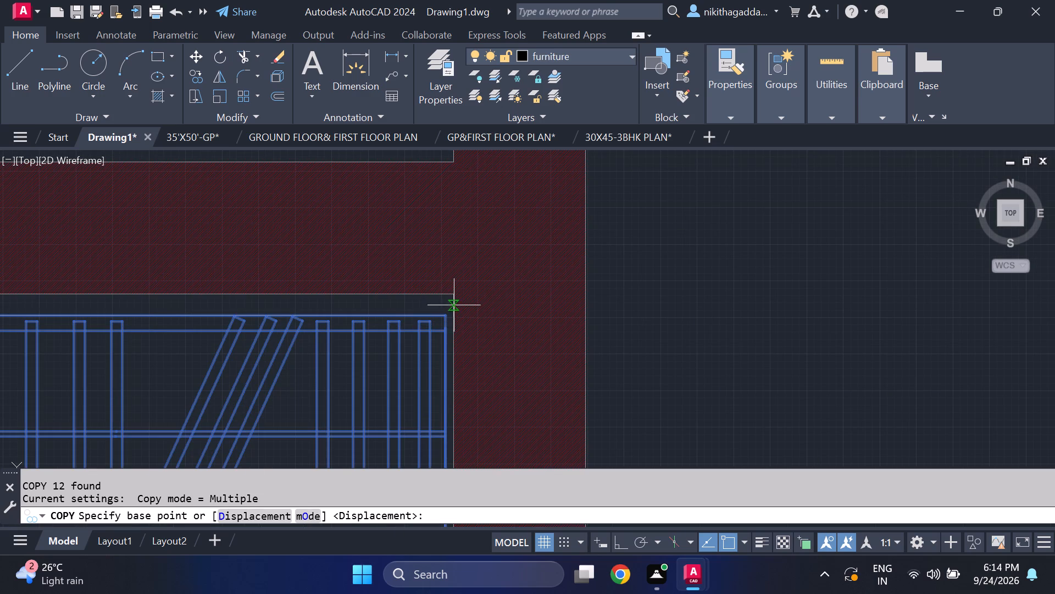
left_click(445, 316)
scroll(441, 311, "down", 5)
middle_click_drag(242, 412, 296, 367)
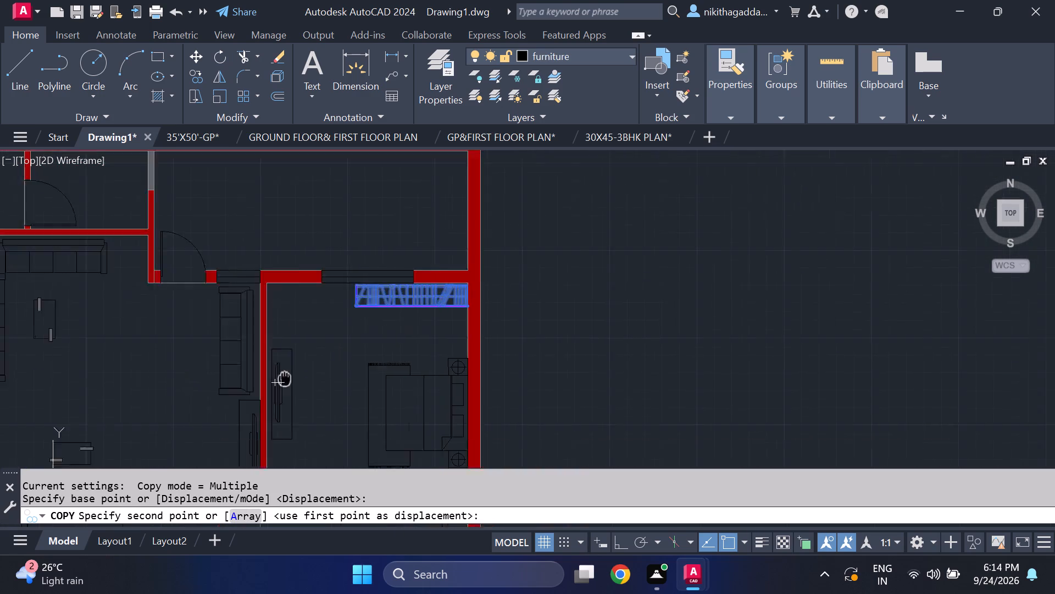
middle_click_drag(296, 367, 793, 110)
scroll(365, 226, "up", 2)
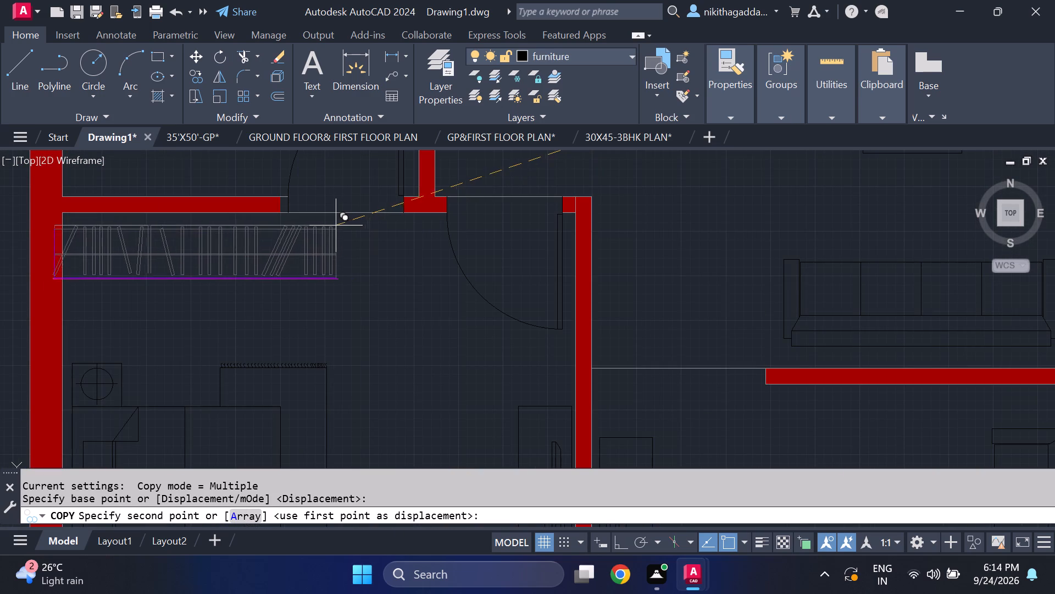
left_click(370, 242)
key("Escape")
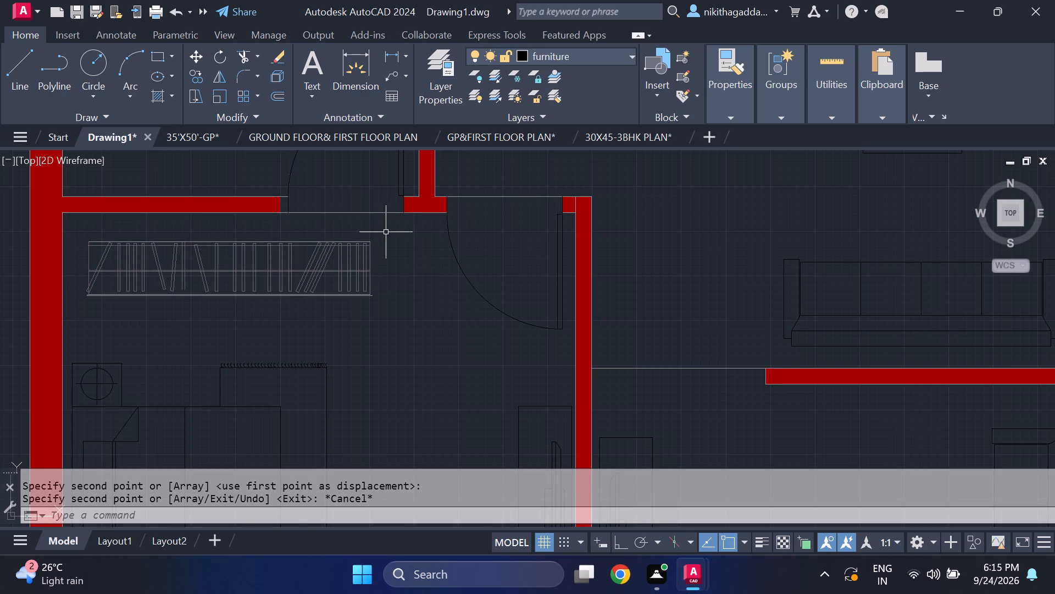
Scale the copied wardrobe down about its southwest corner so it can fit along the north wall beside the door opening.
left_click_drag(386, 232, 380, 235)
left_click(73, 324)
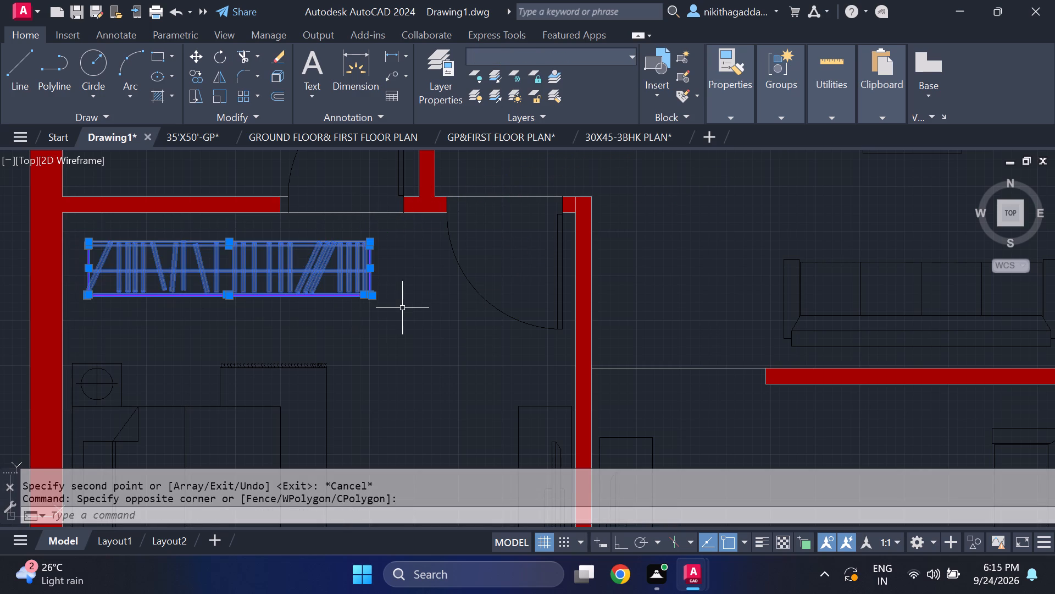
type("sca")
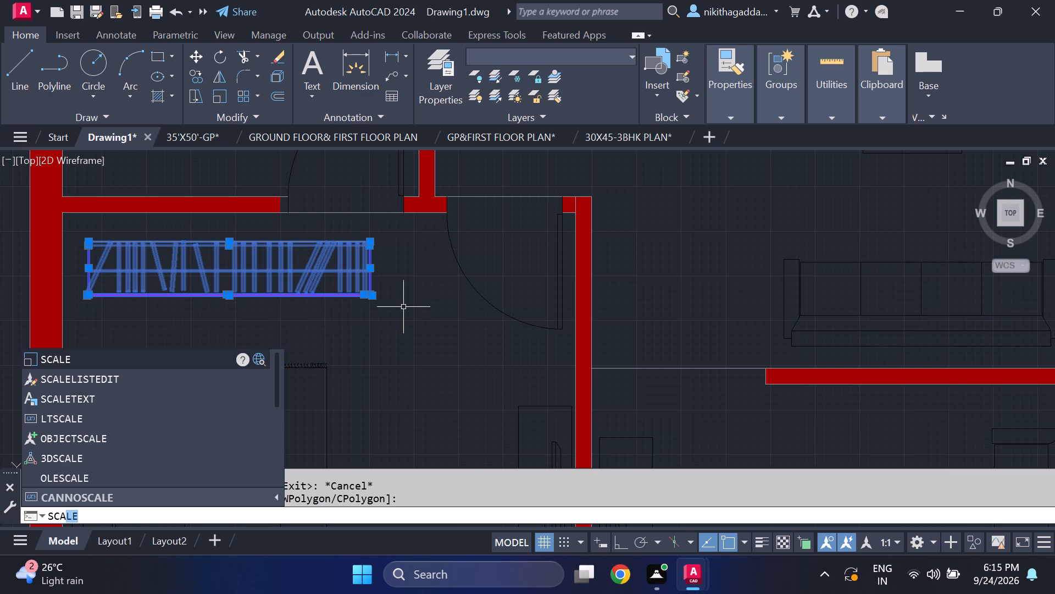
type("le")
key("Return")
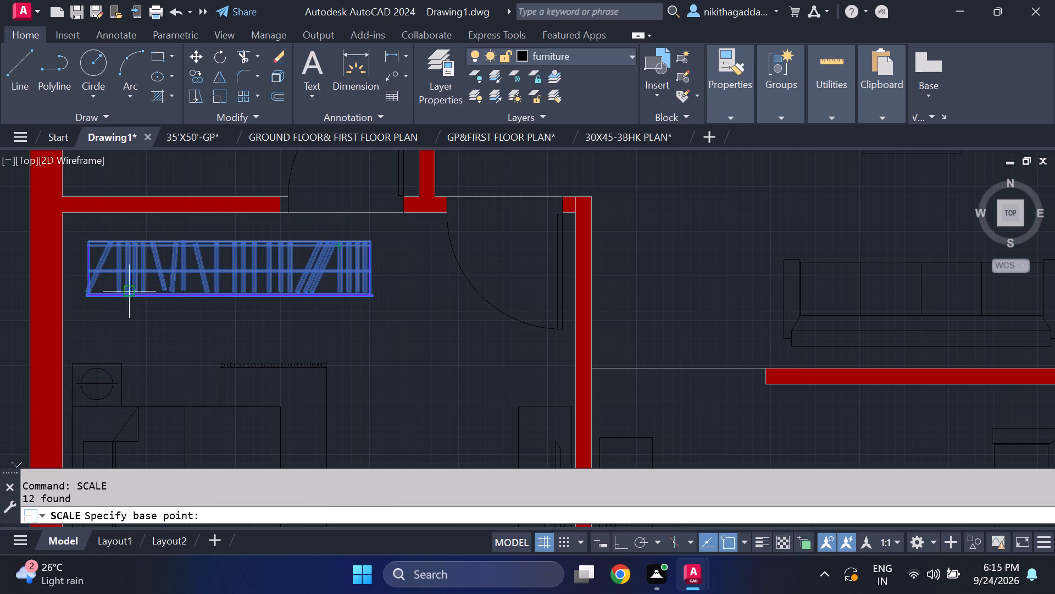
left_click(89, 294)
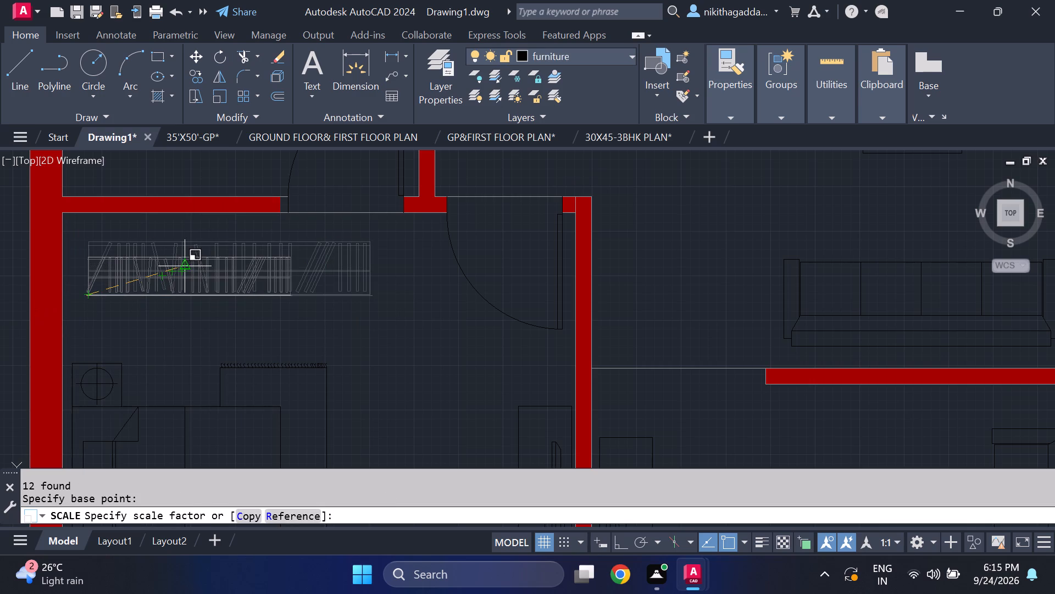
left_click(183, 262)
Move the reduced wardrobe by its northeast corner into the bedroom's northwest corner, just below the north wall and west of the door opening.
left_click(316, 250)
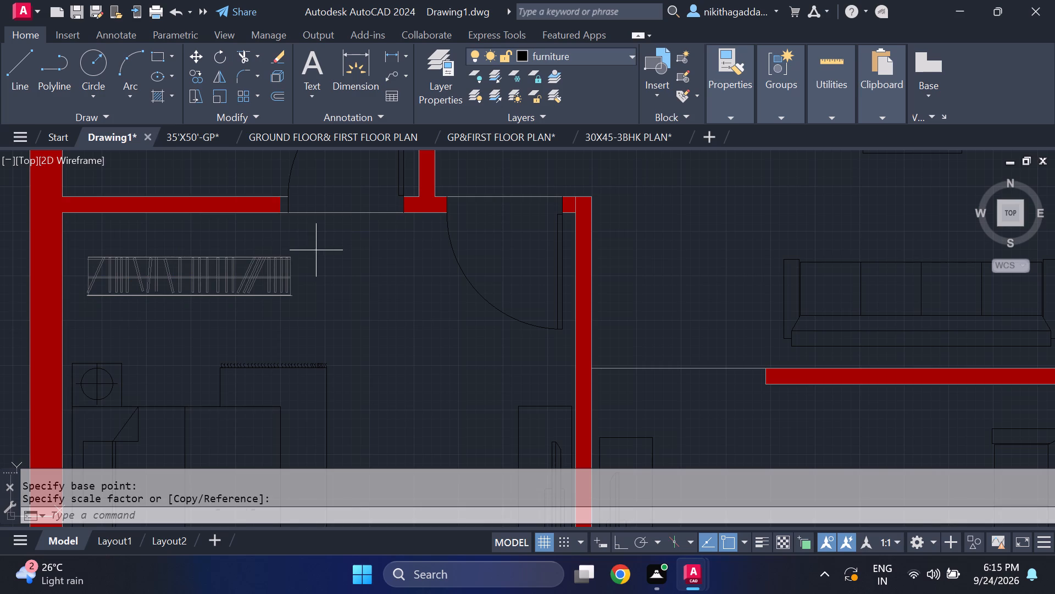
left_click_drag(74, 321, 80, 316)
scroll(296, 287, "up", 1)
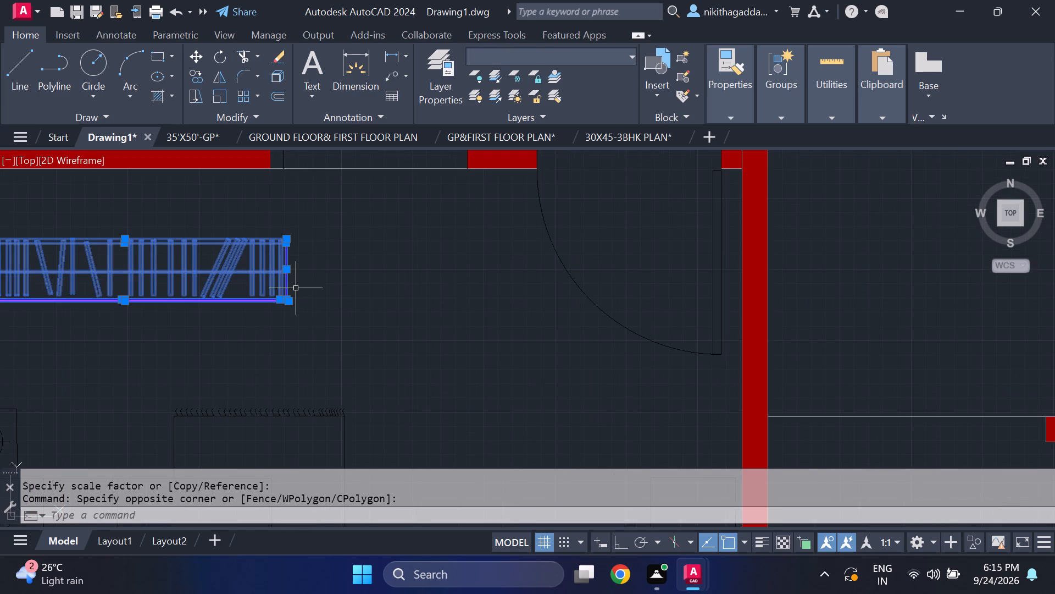
key("m")
key("Return")
scroll(289, 288, "down", 1)
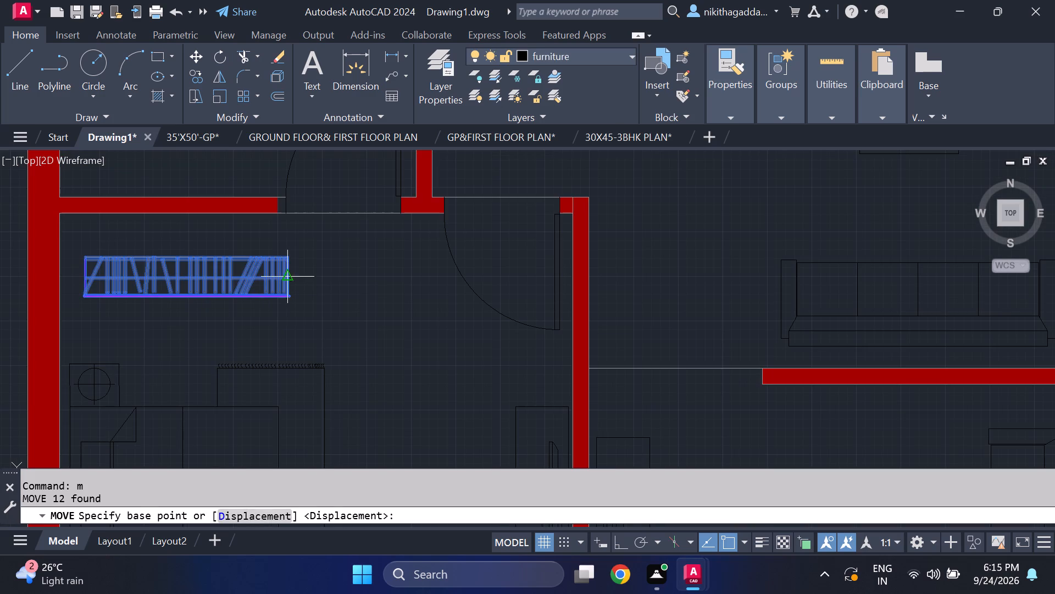
left_click(286, 256)
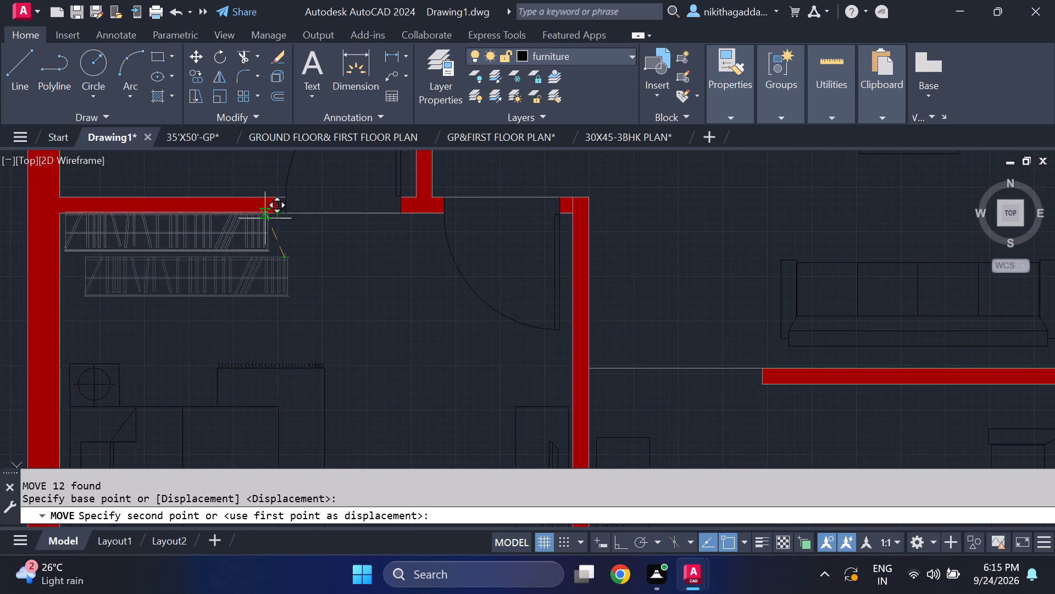
scroll(259, 224, "up", 2)
middle_click_drag(289, 229, 600, 262)
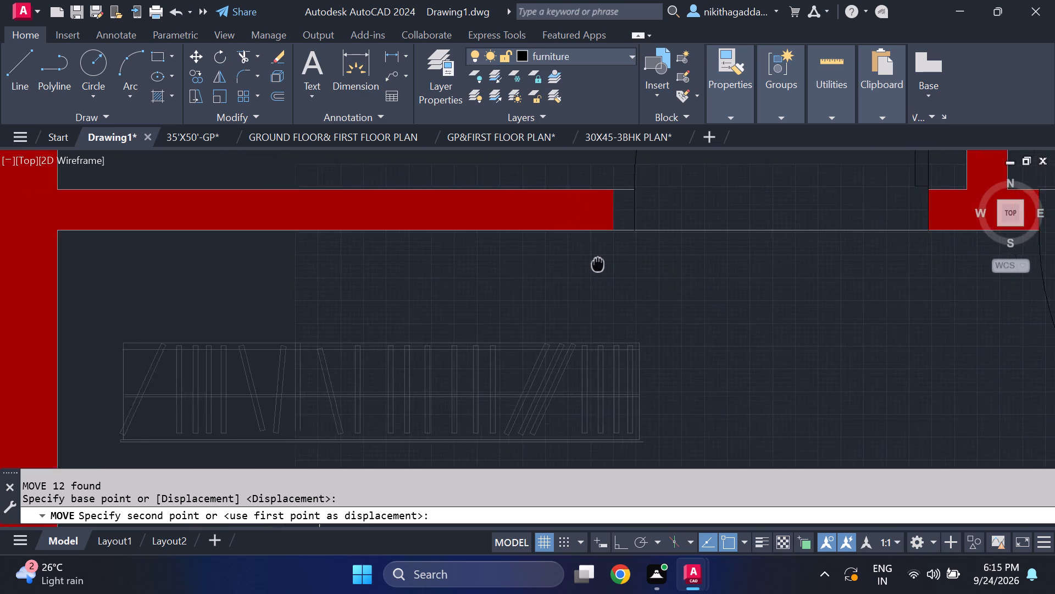
middle_click_drag(600, 262, 637, 249)
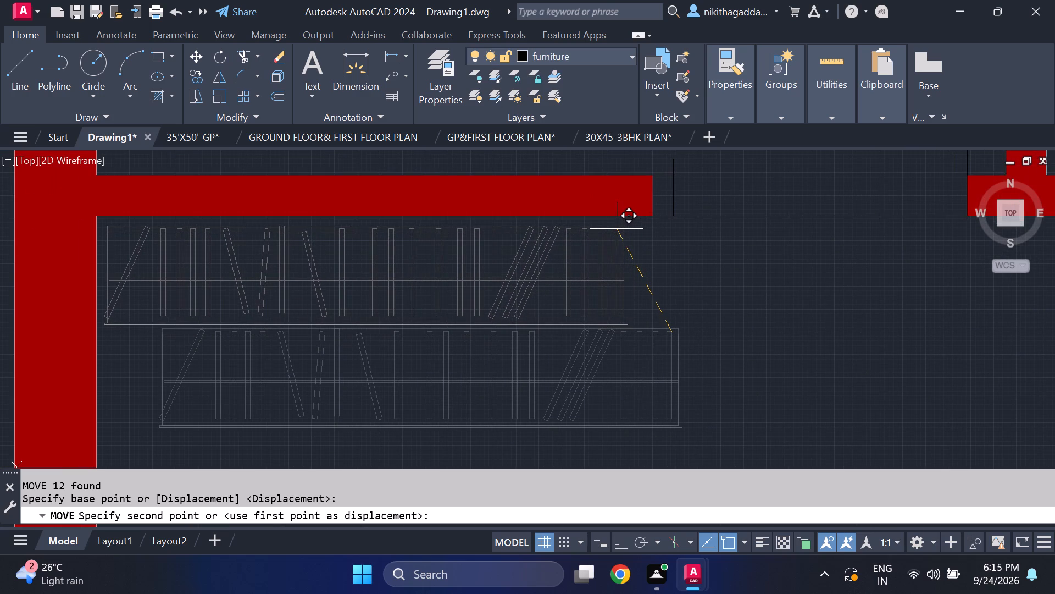
left_click(617, 229)
Inspect the wardrobe's placement in the bedroom and review the furniture layout across the floor plan.
scroll(680, 240, "down", 5)
scroll(696, 260, "up", 4)
scroll(696, 260, "down", 2)
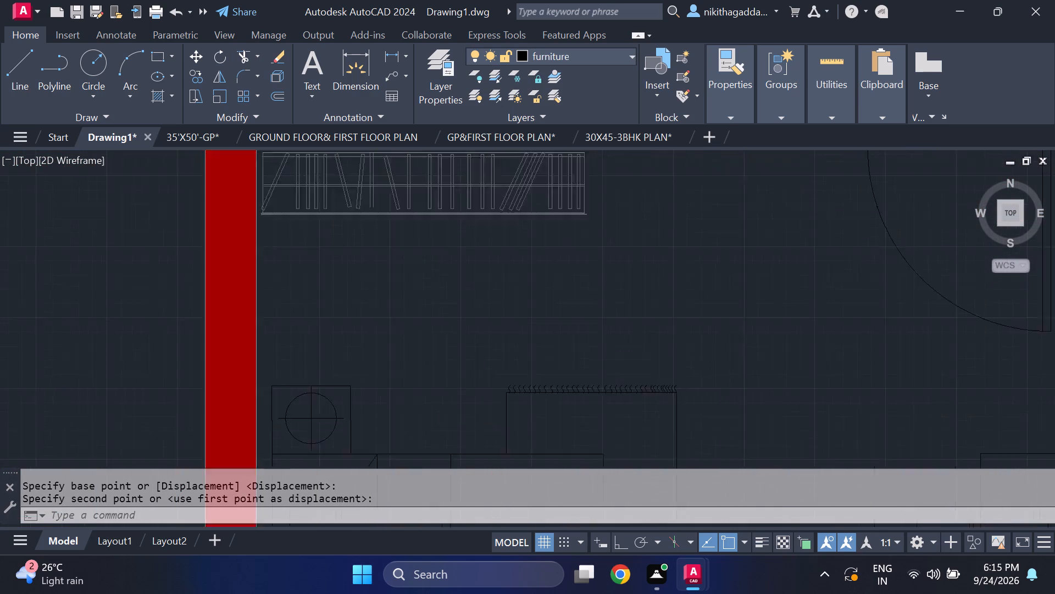
scroll(696, 260, "down", 2)
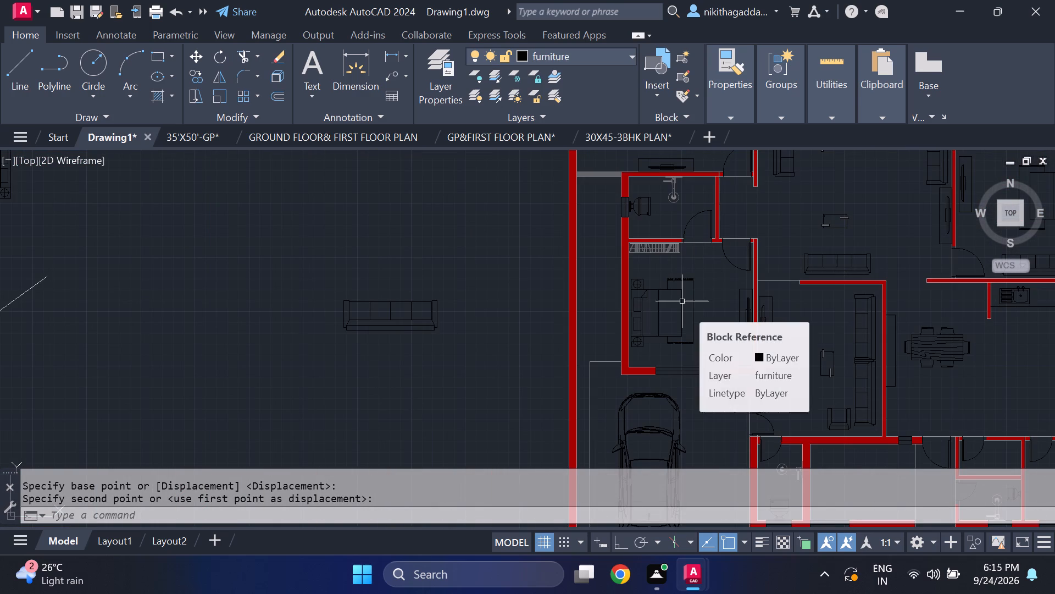
scroll(679, 280, "up", 4)
middle_click_drag(679, 263, 716, 481)
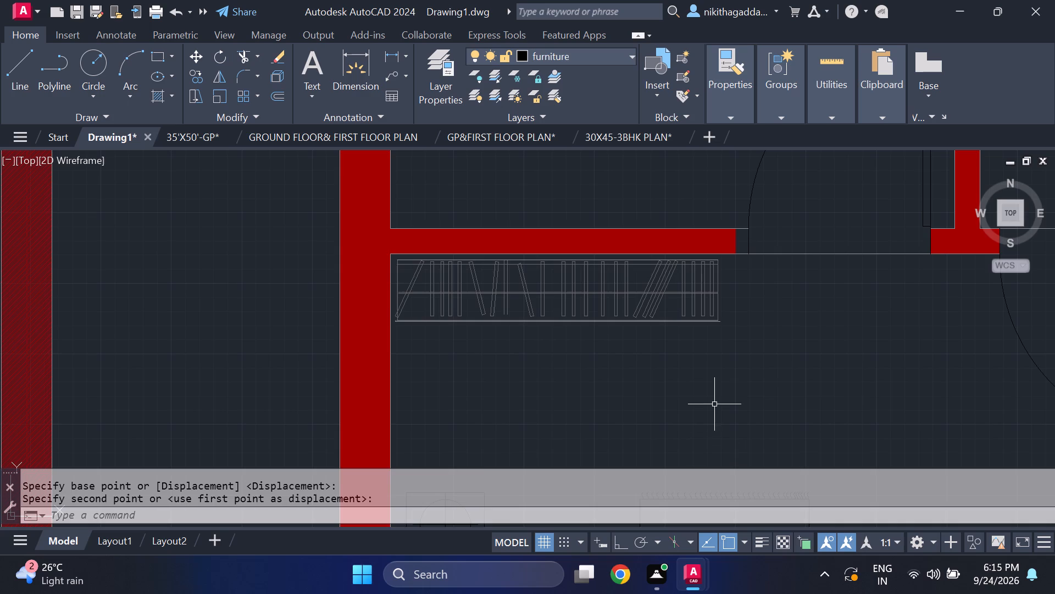
scroll(721, 373, "down", 4)
middle_click_drag(770, 411, 779, 446)
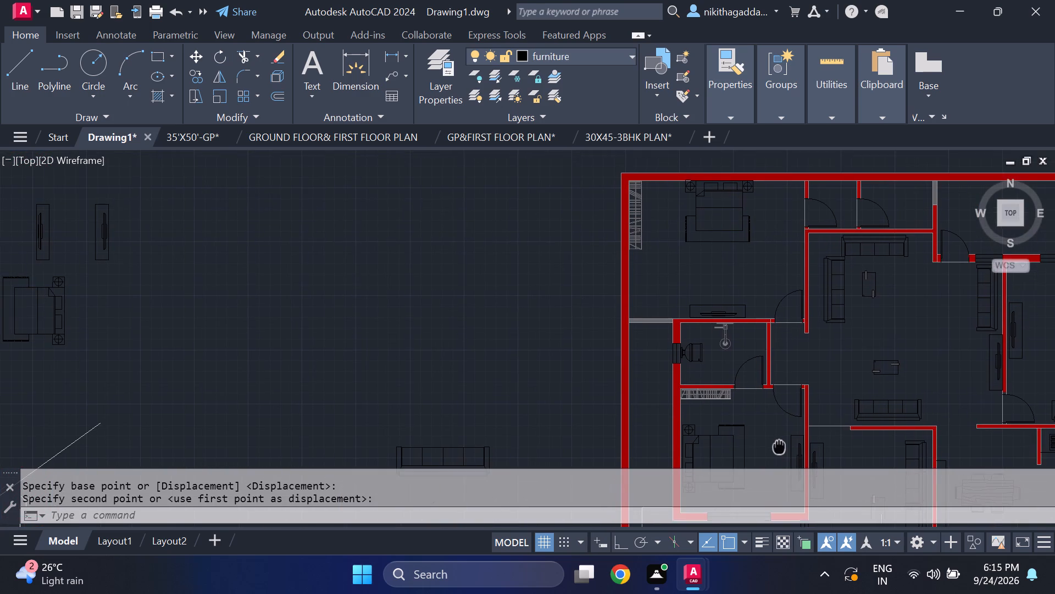
middle_click_drag(779, 446, 618, 319)
scroll(618, 319, "down", 1)
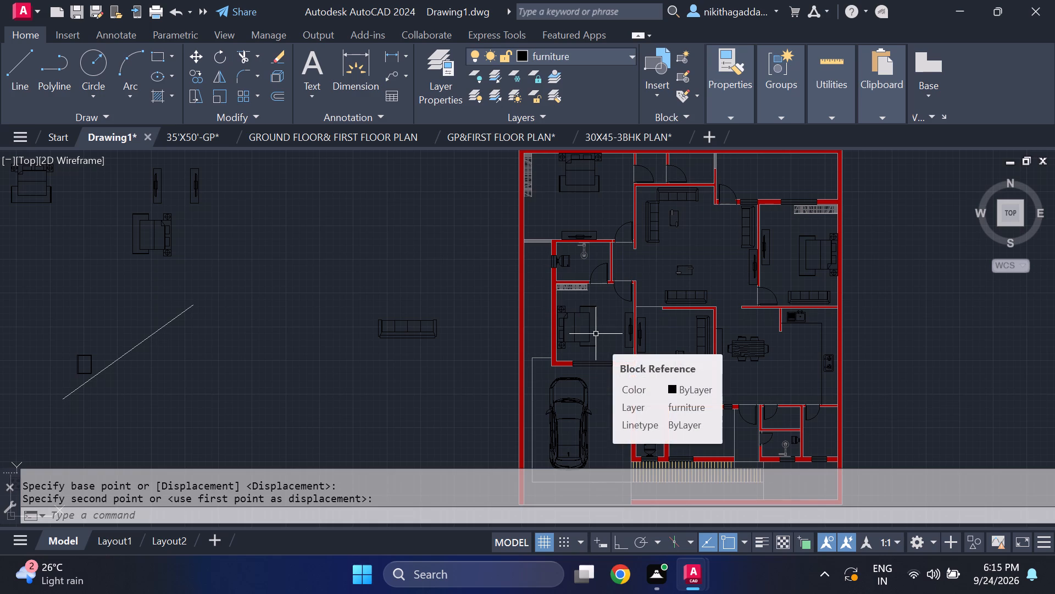
middle_click_drag(726, 387, 621, 296)
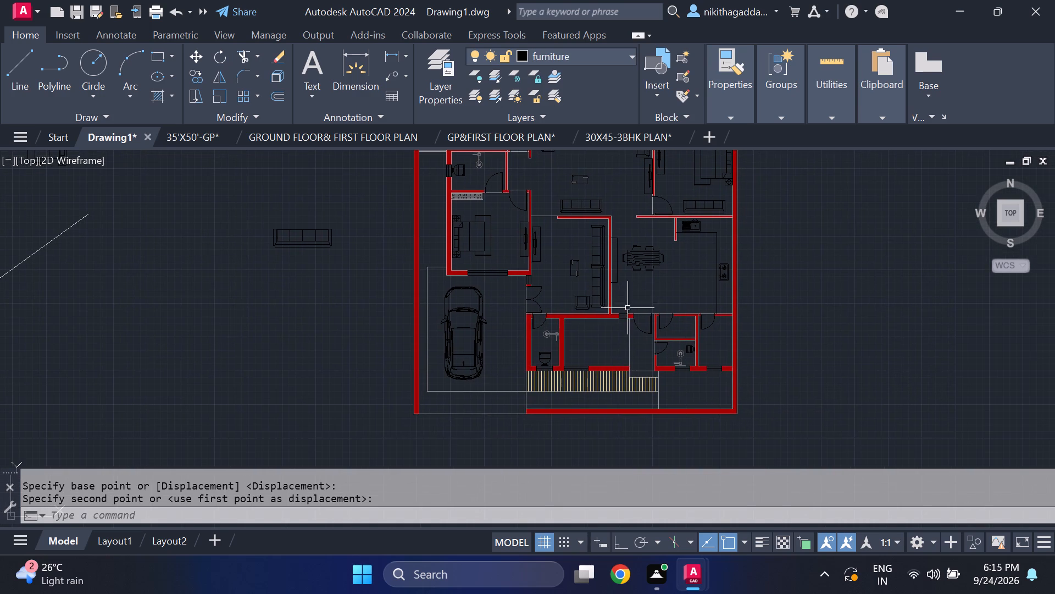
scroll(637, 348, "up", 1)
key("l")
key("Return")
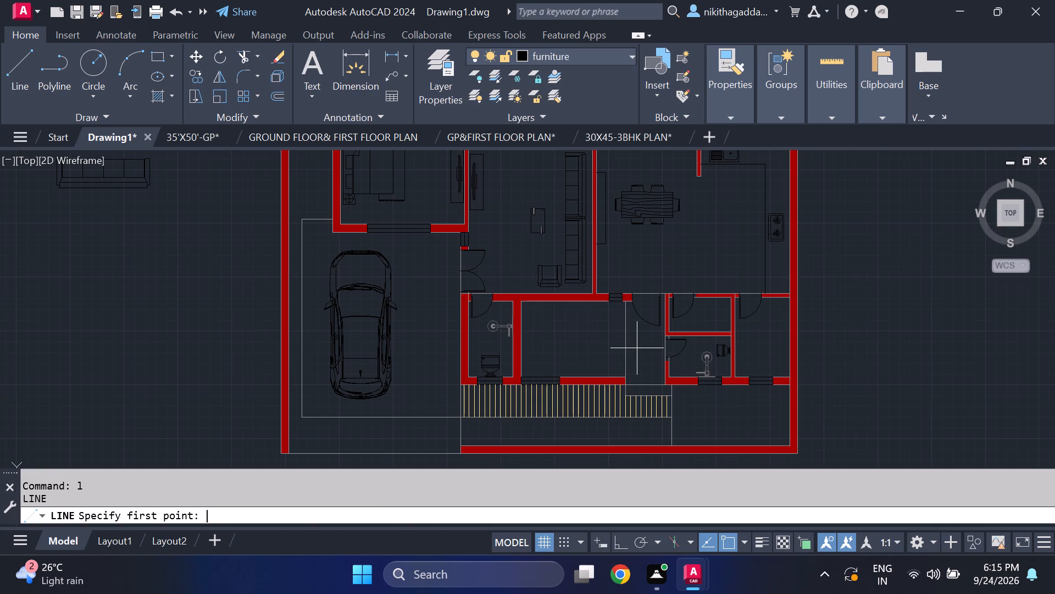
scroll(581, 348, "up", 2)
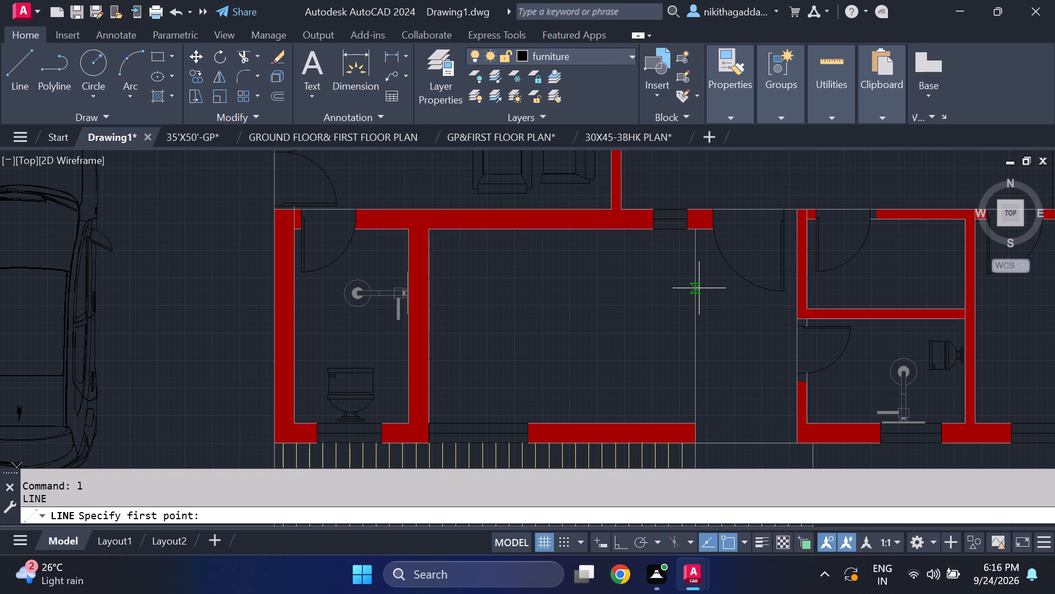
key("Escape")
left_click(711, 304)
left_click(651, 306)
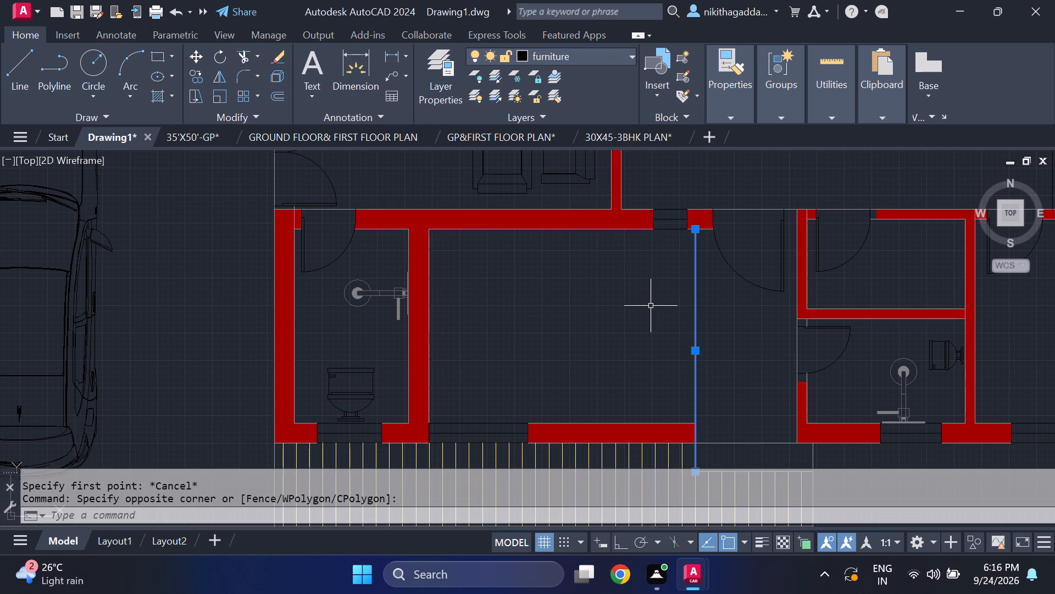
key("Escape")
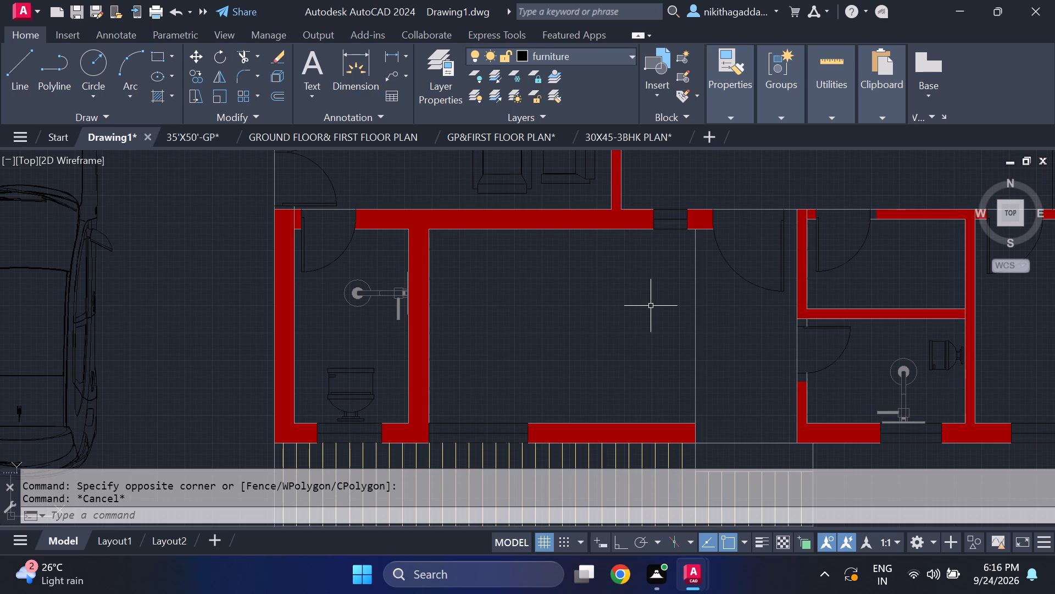
On the walls layer, draw a vertical line across the stair room from the south window's east edge to the north wall.
left_click(609, 62)
left_click(551, 234)
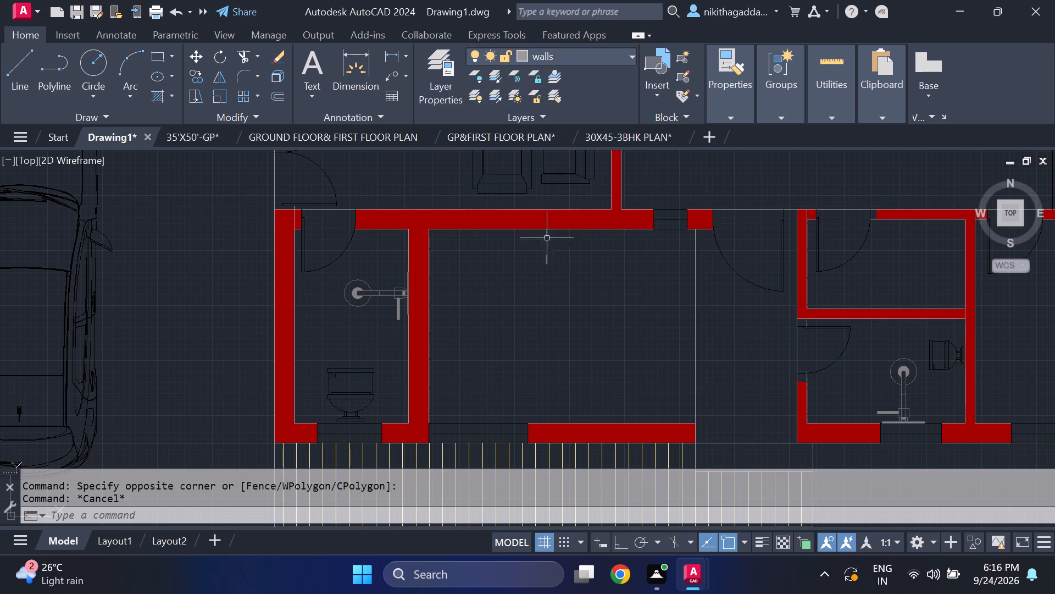
key("l")
key("Return")
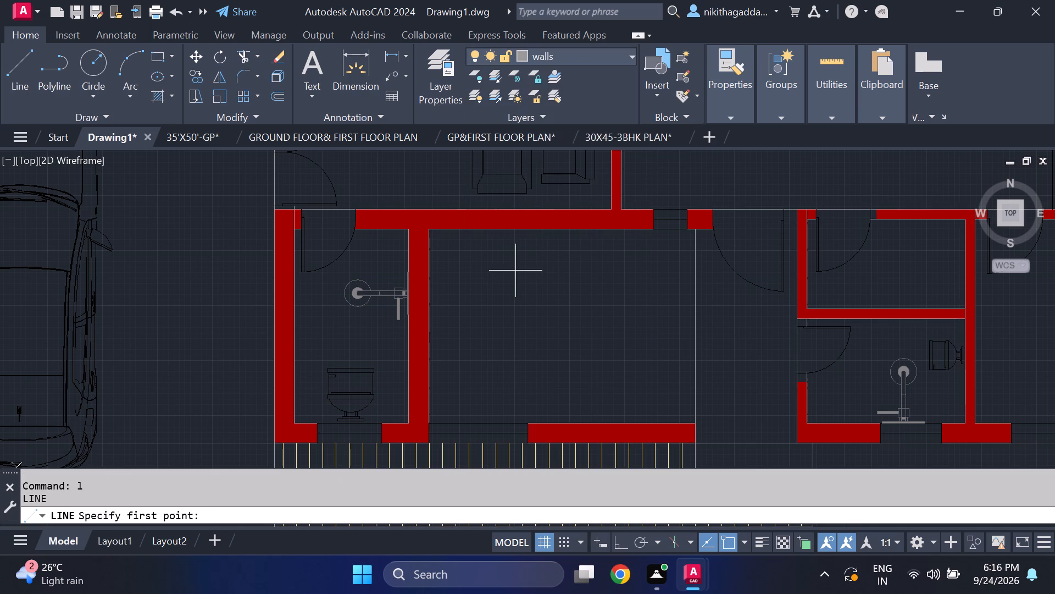
middle_click_drag(540, 307, 536, 266)
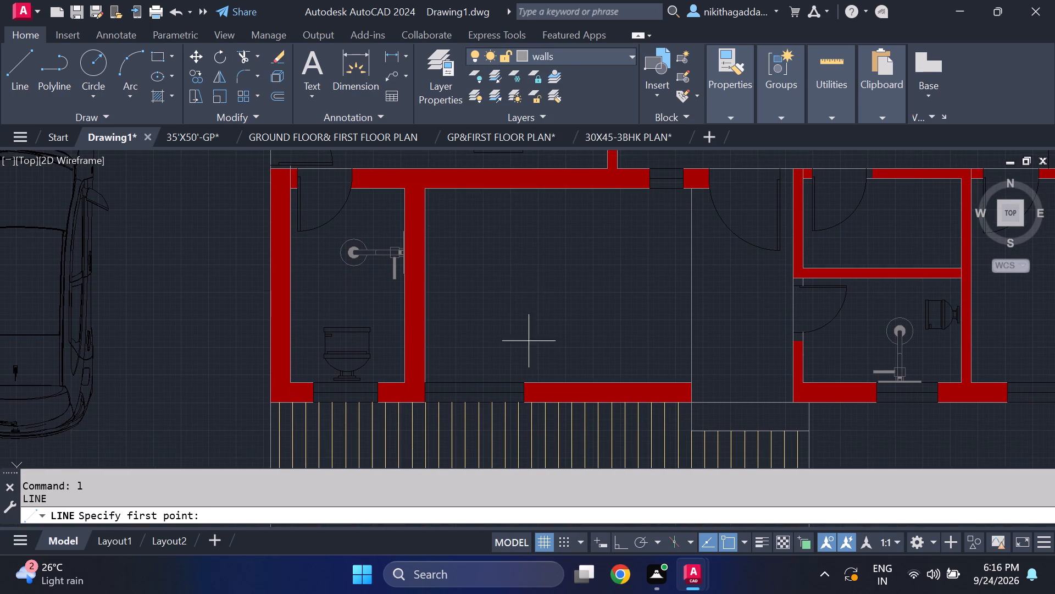
left_click(523, 382)
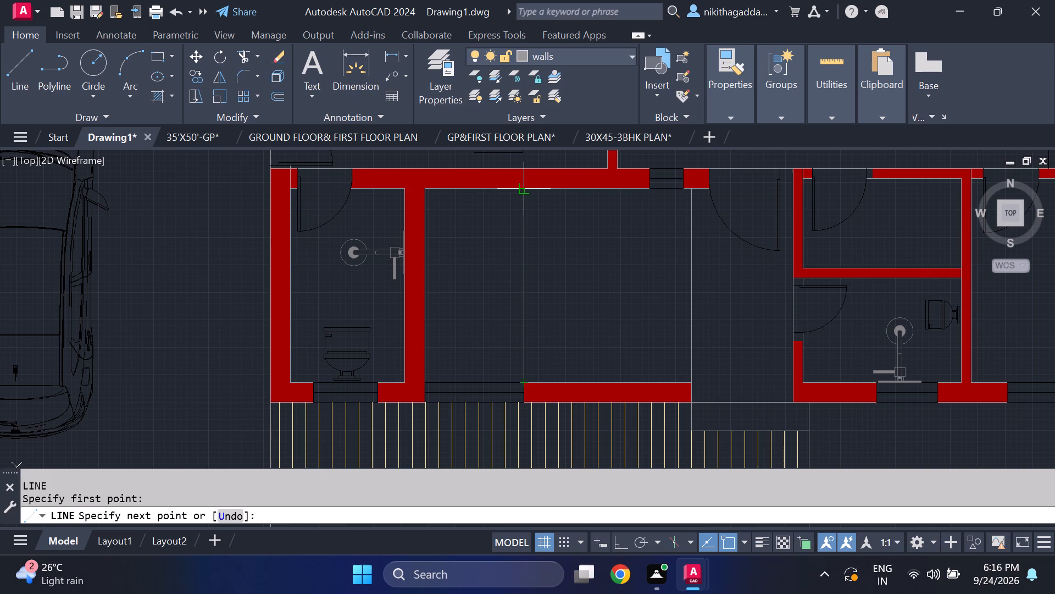
left_click(525, 189)
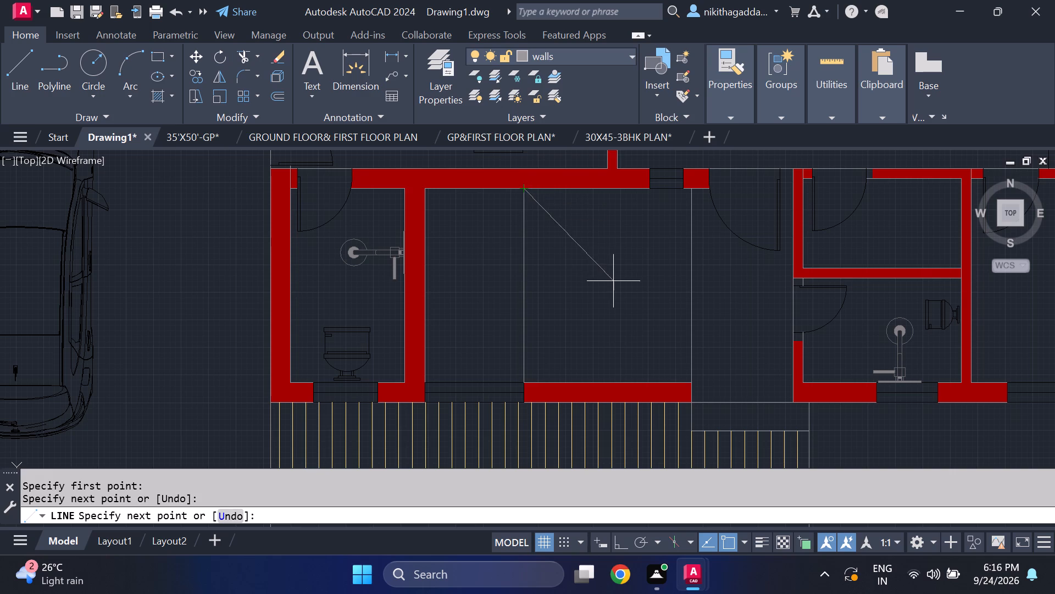
key("Escape")
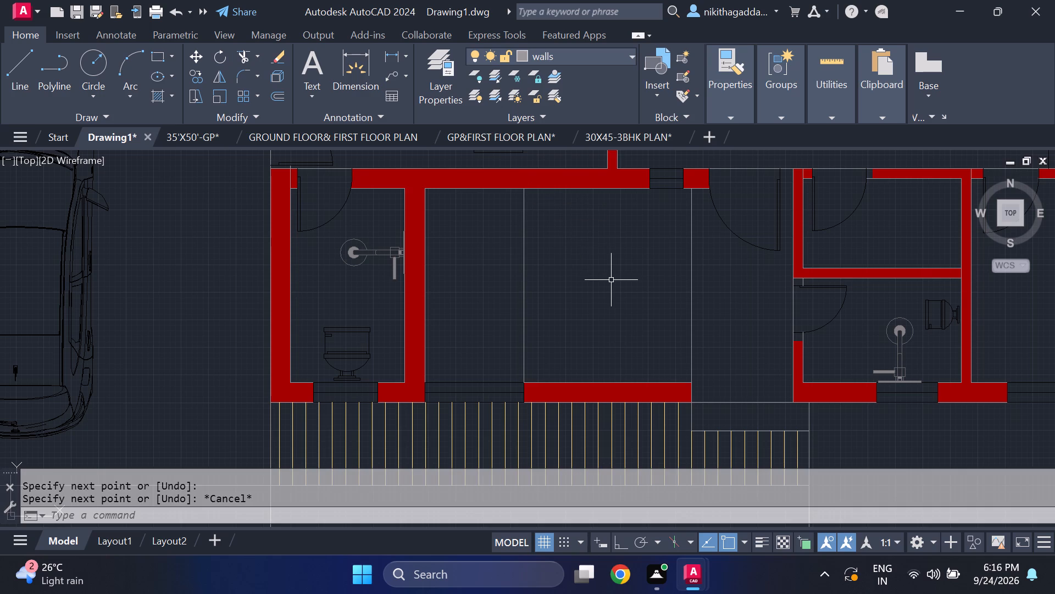
Offset the vertical line eastward seven times at one equal picked spacing to form stair treads up to the room's east edge.
type("of")
key("Return")
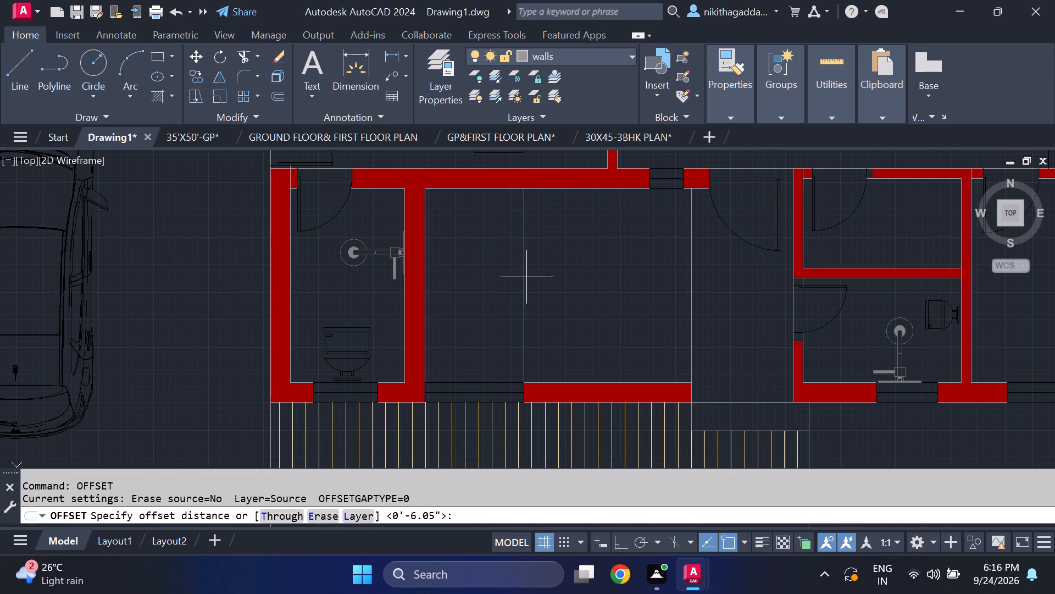
left_click(523, 287)
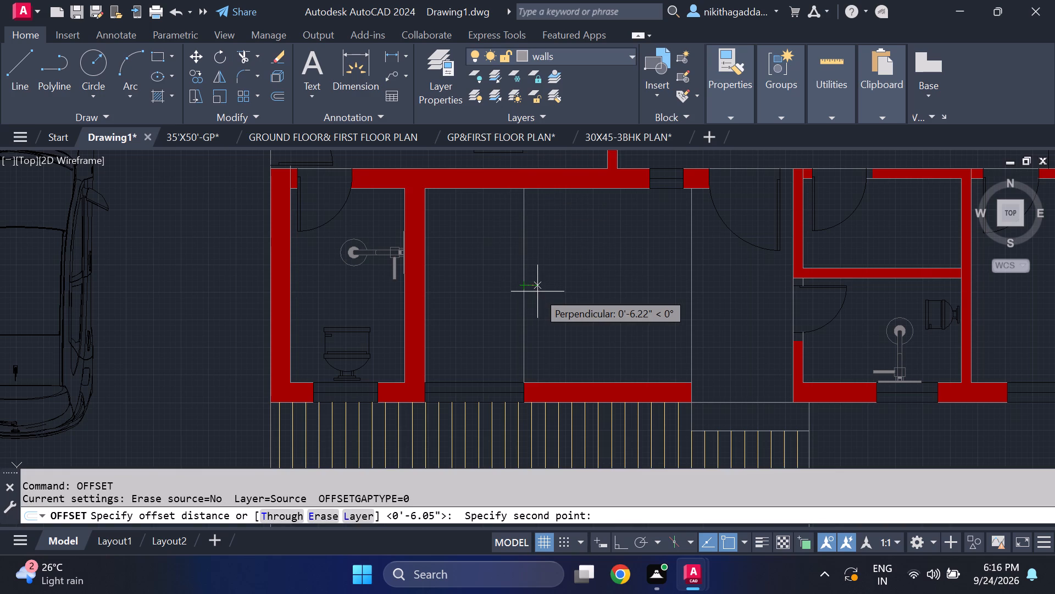
left_click(545, 288)
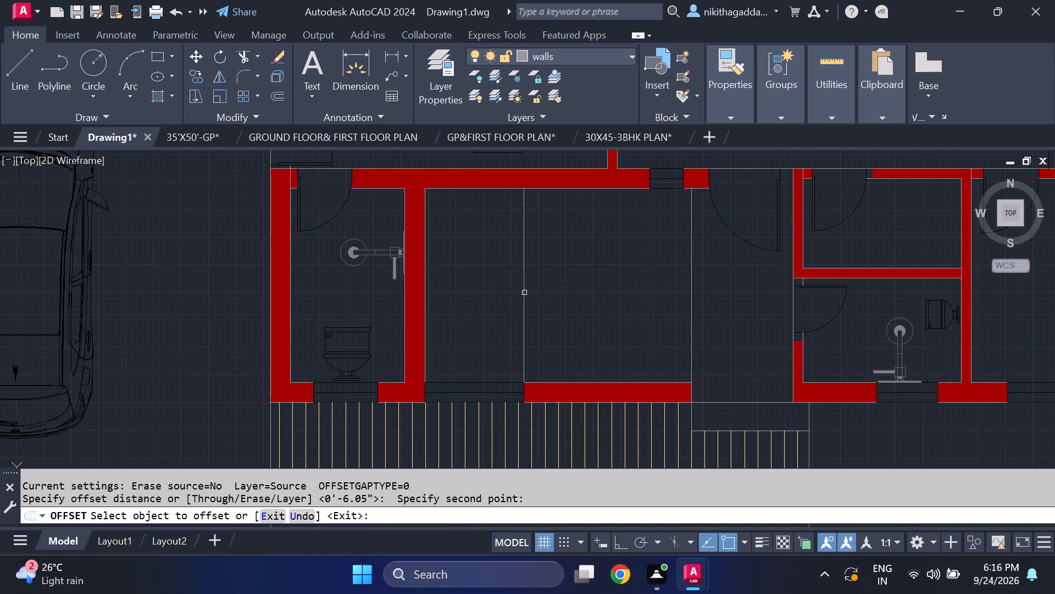
left_click(524, 293)
left_click(560, 292)
left_click(546, 305)
left_click(579, 309)
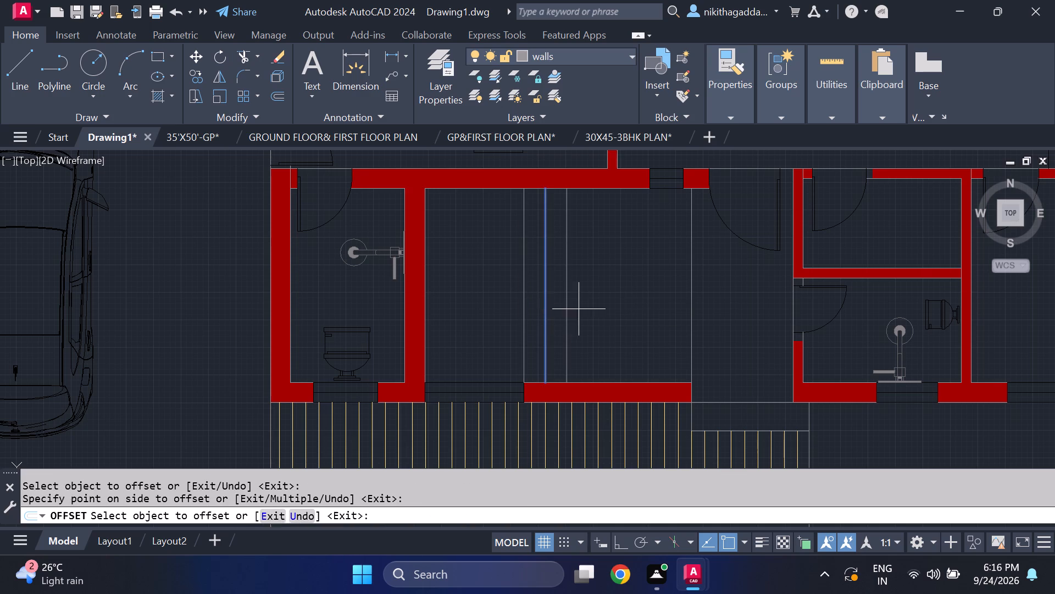
left_click(565, 309)
left_click(579, 315)
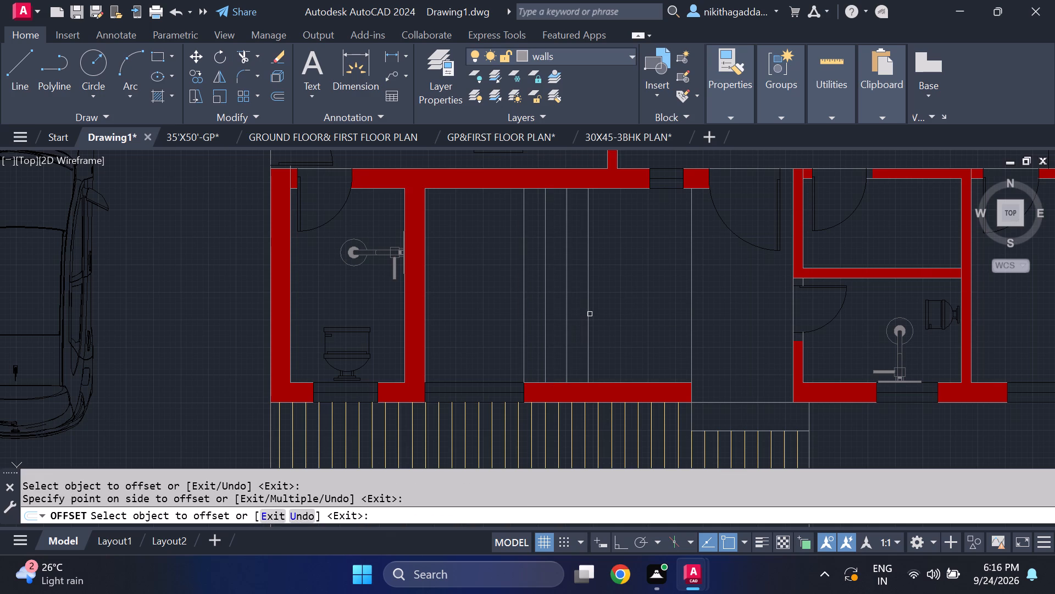
left_click(588, 314)
left_click(621, 320)
left_click(610, 323)
left_click(623, 324)
left_click(632, 324)
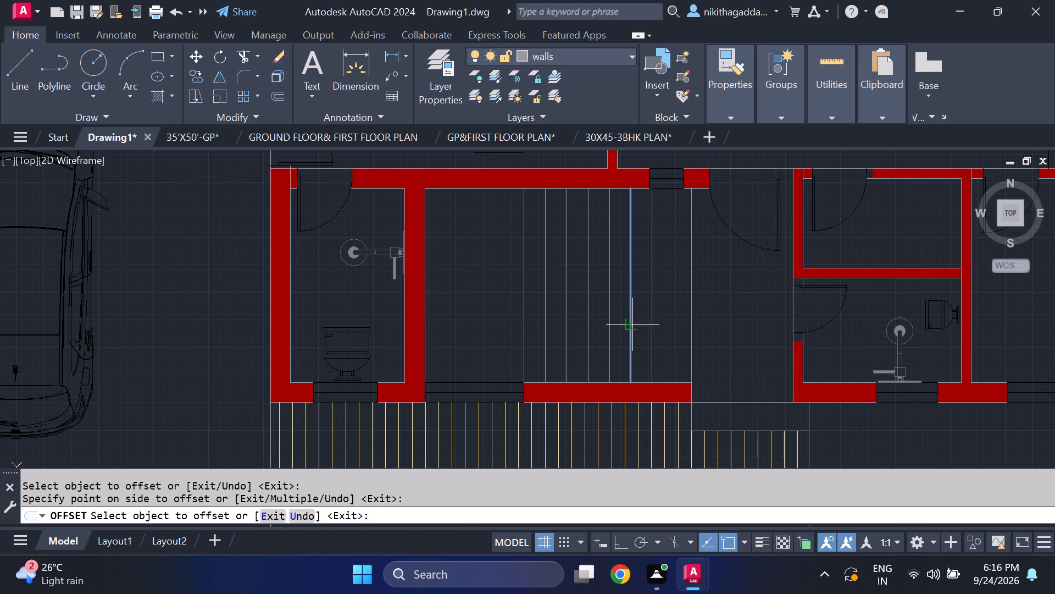
left_click(664, 327)
left_click(653, 331)
left_click(664, 328)
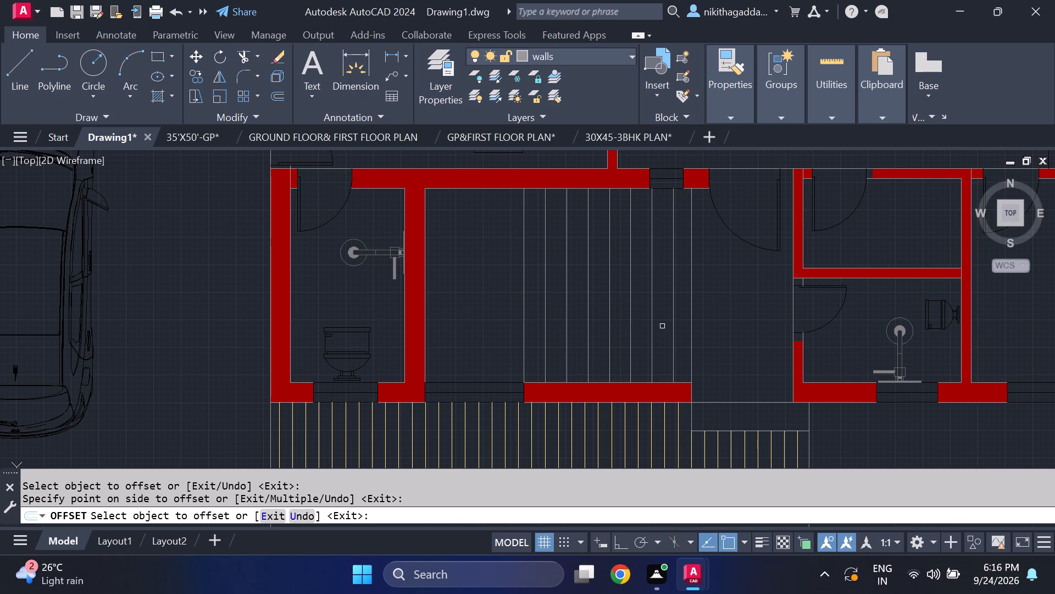
key("Escape")
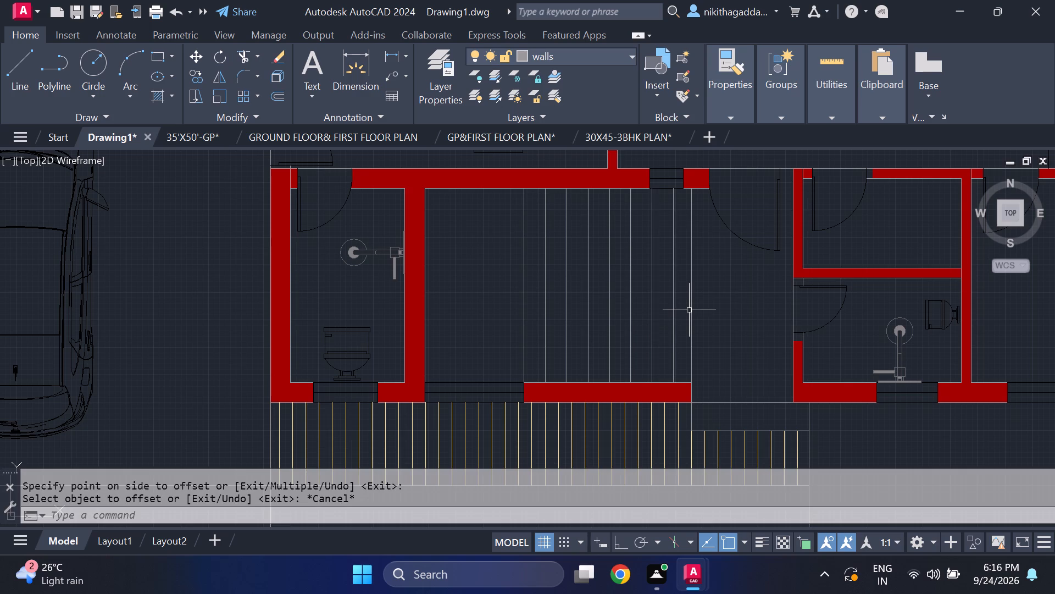
Draw a horizontal line from the midpoint of the westernmost tread line to the stair's east edge, dividing the two flights.
scroll(681, 307, "down", 3)
scroll(682, 303, "up", 1)
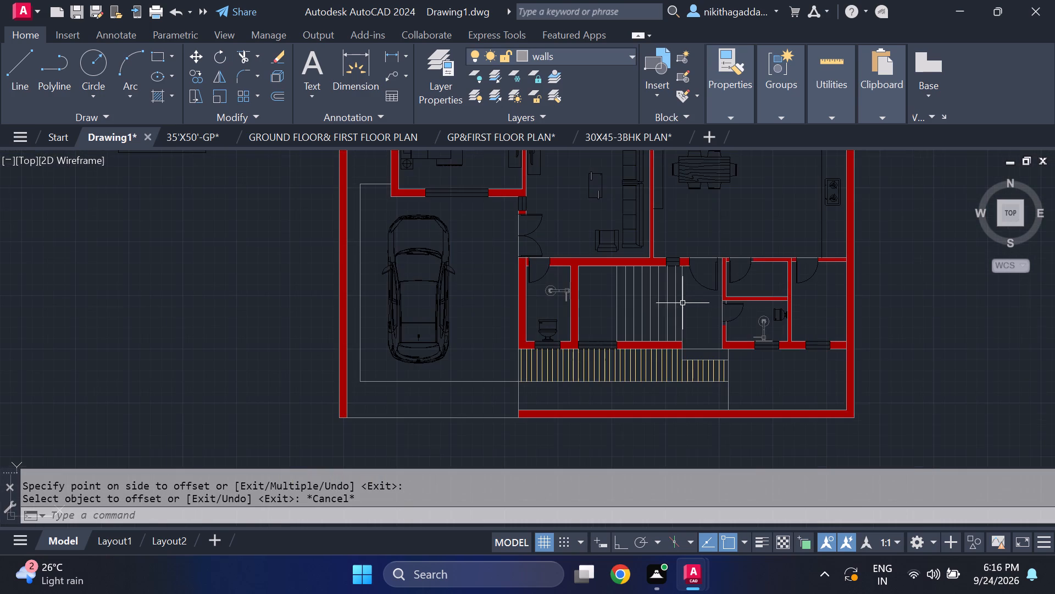
scroll(682, 303, "up", 1)
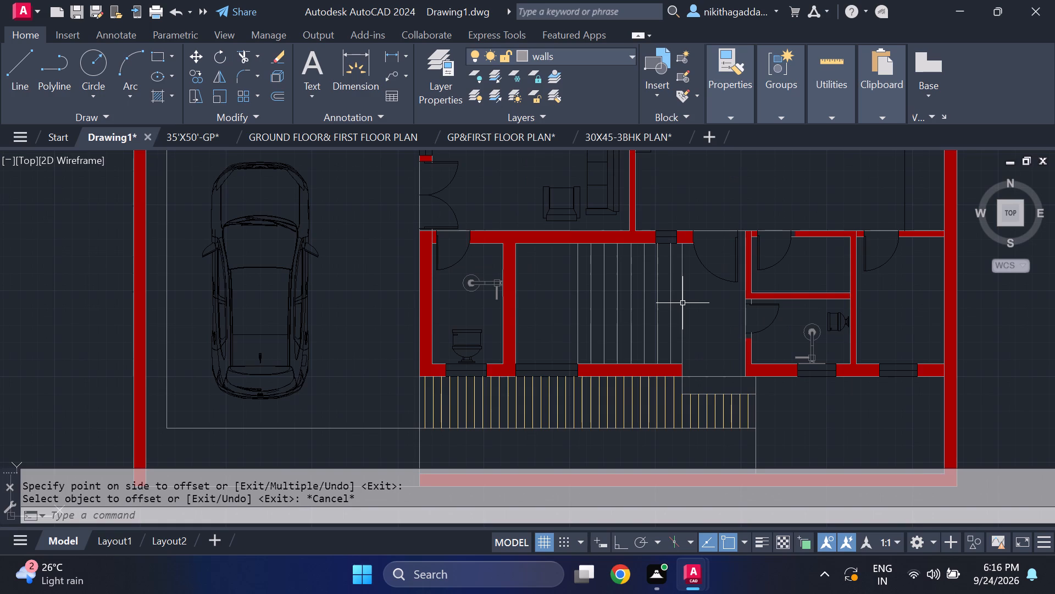
key("l")
key("Return")
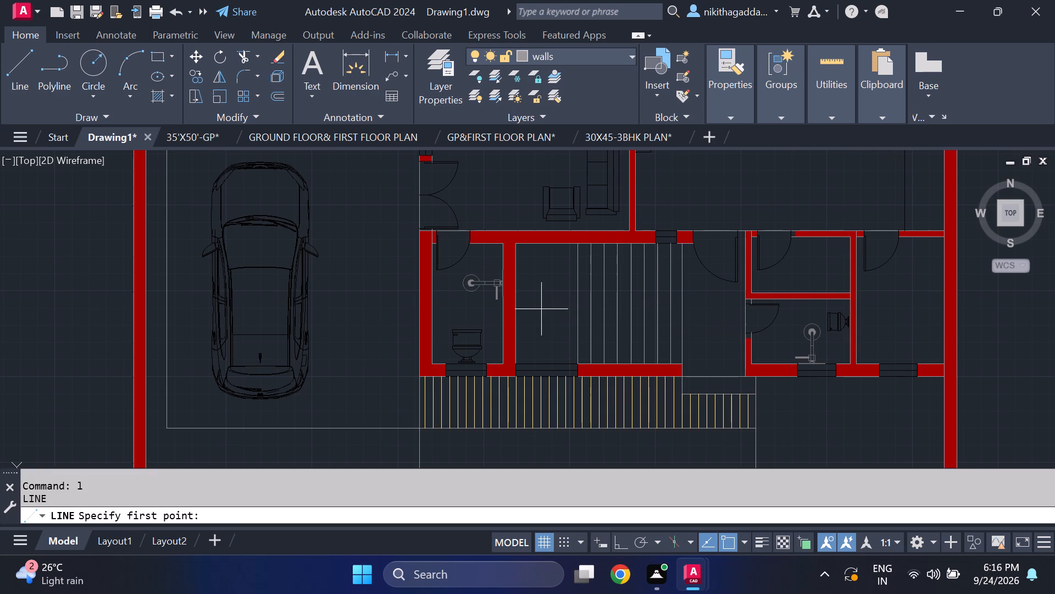
left_click(575, 304)
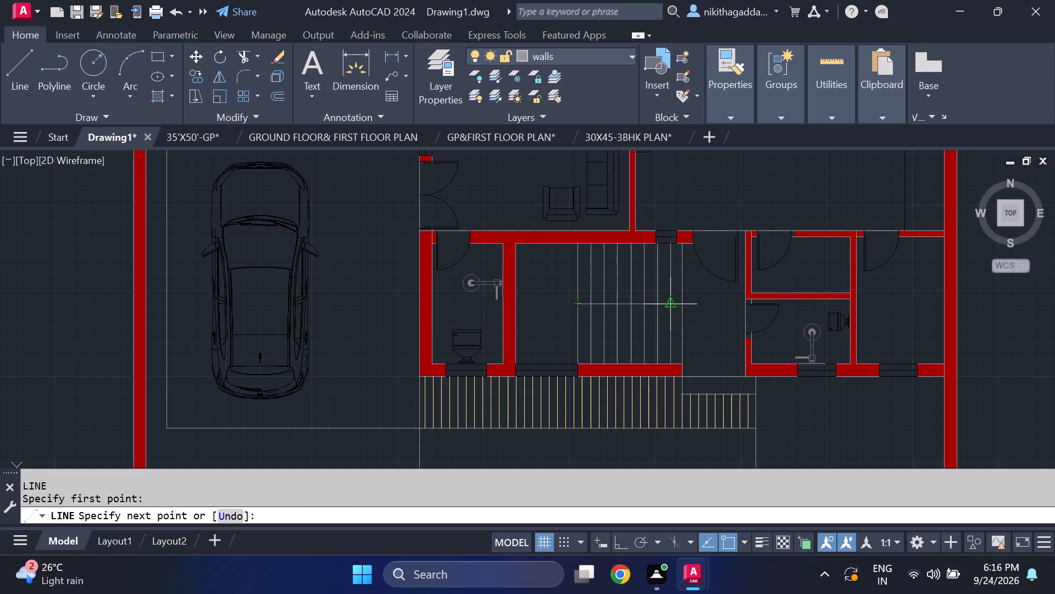
left_click(685, 305)
key("Return")
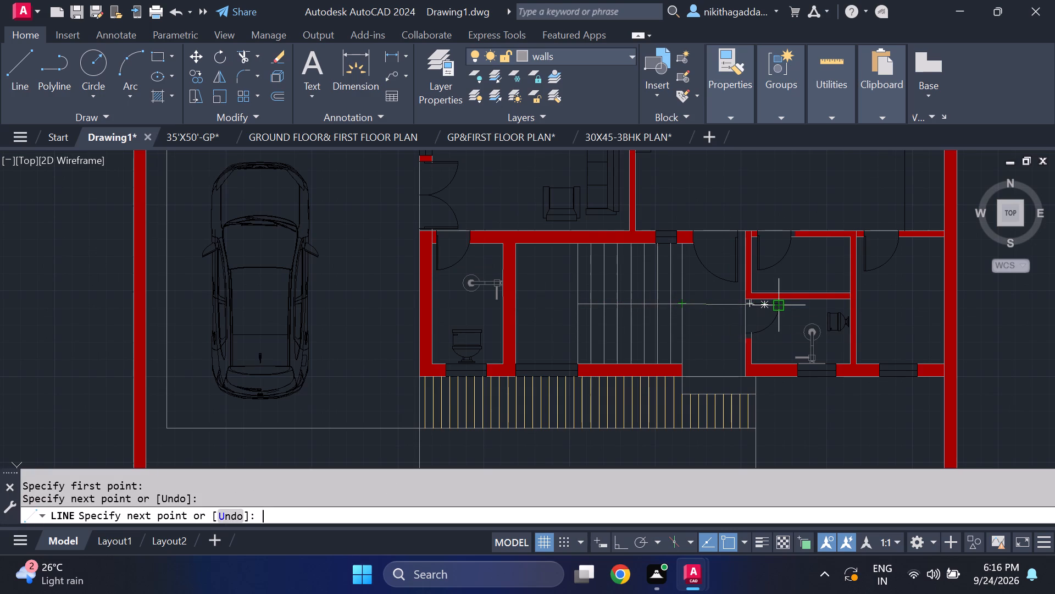
With Ortho on, draw a horizontal arrow shaft about 5'-0" long through the southern flight, extending just past the stair's east edge.
scroll(705, 336, "down", 1)
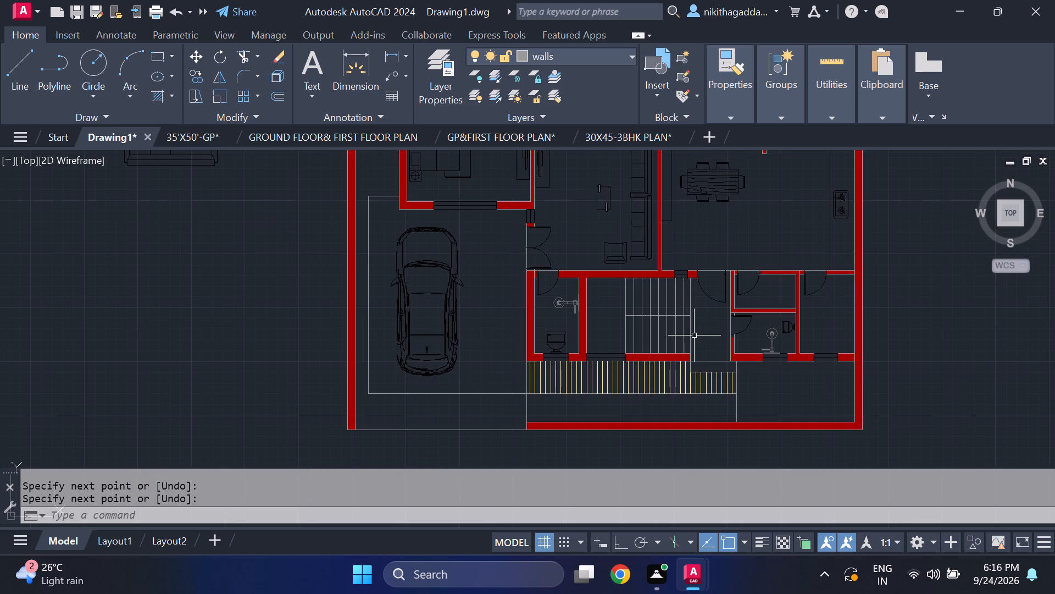
scroll(678, 291, "down", 2)
scroll(679, 317, "up", 4)
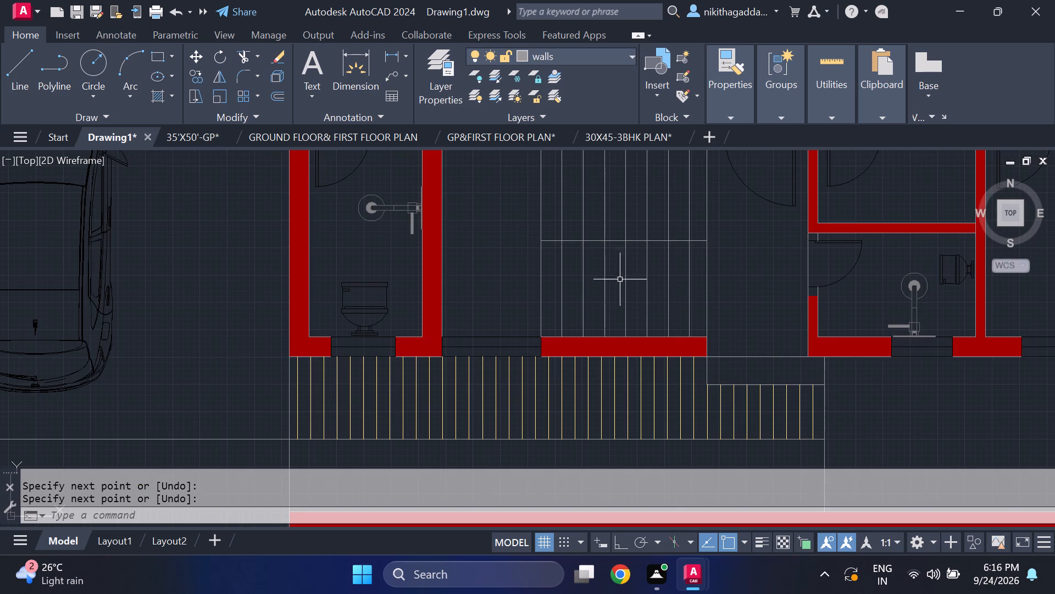
middle_click_drag(592, 283, 441, 307)
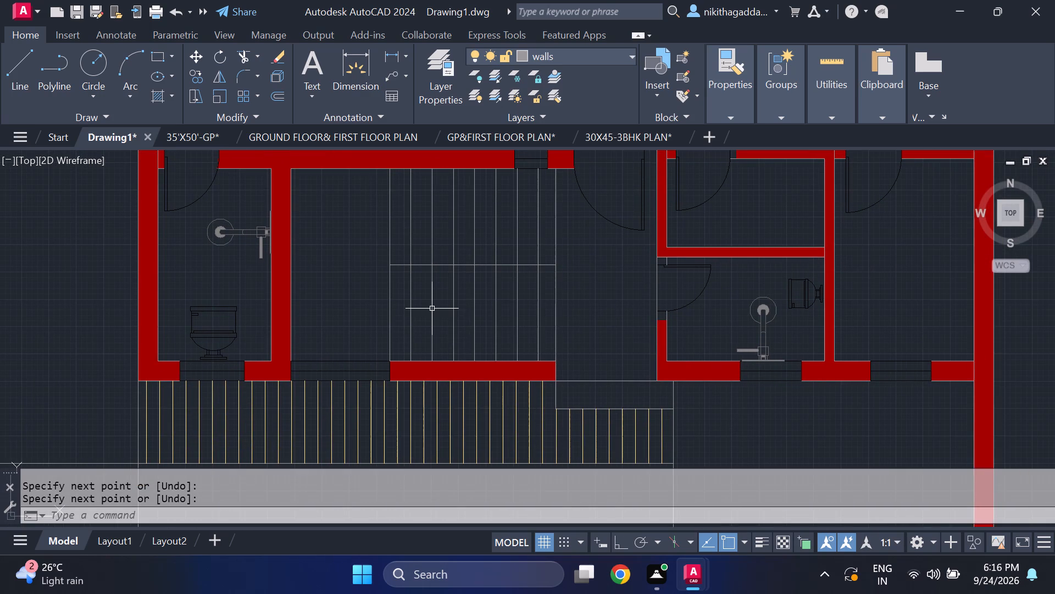
key("l")
key("Return")
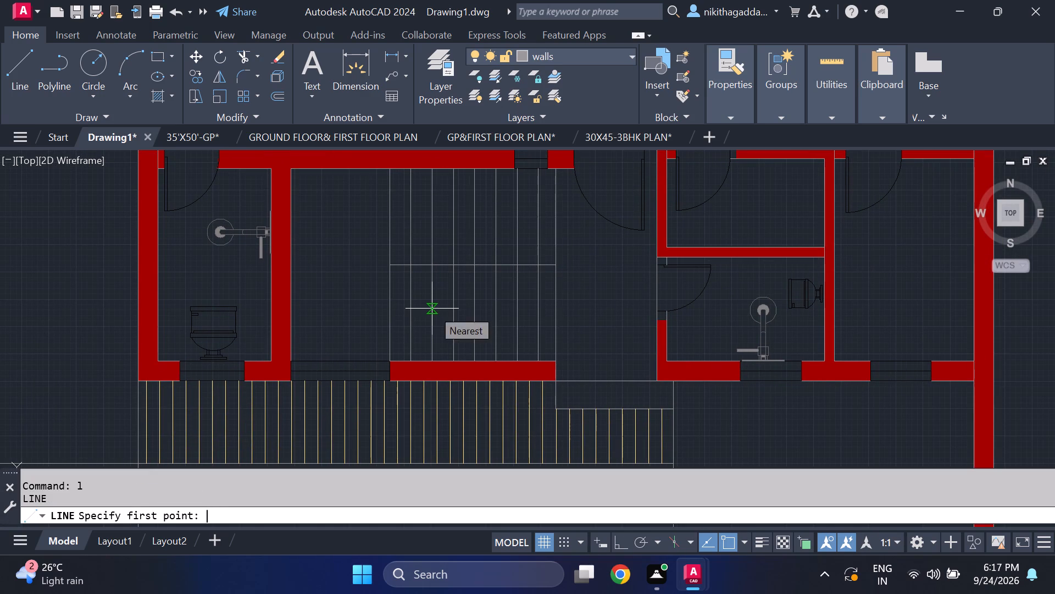
scroll(412, 315, "up", 1)
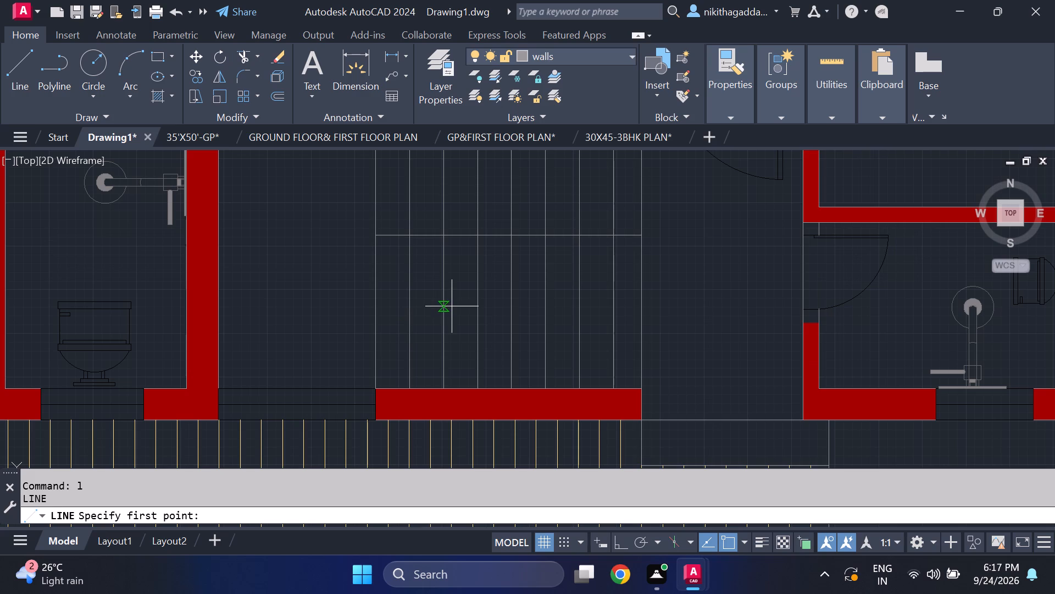
left_click(453, 307)
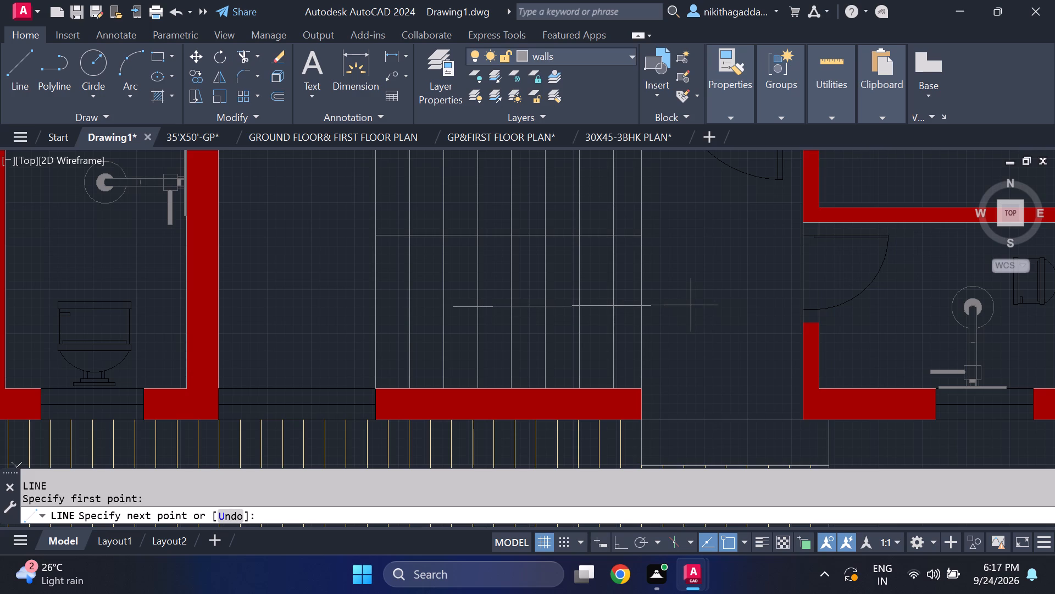
key("F8")
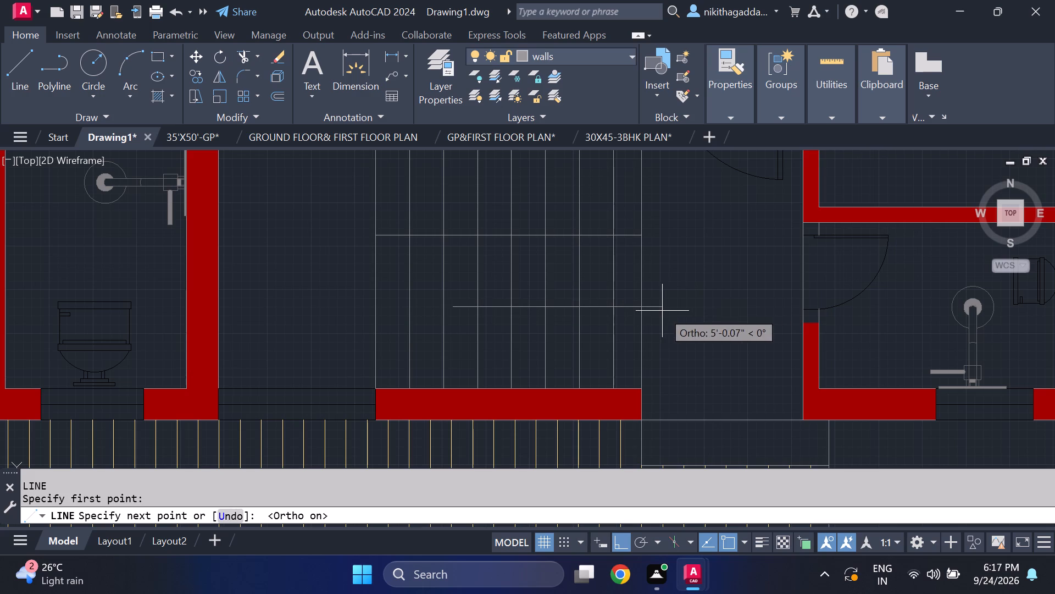
left_click(662, 311)
key("Return")
Draw a triangular arrowhead at the shaft's west end, with a vertical base about 7" long and its tip on the landing.
key("l")
key("Return")
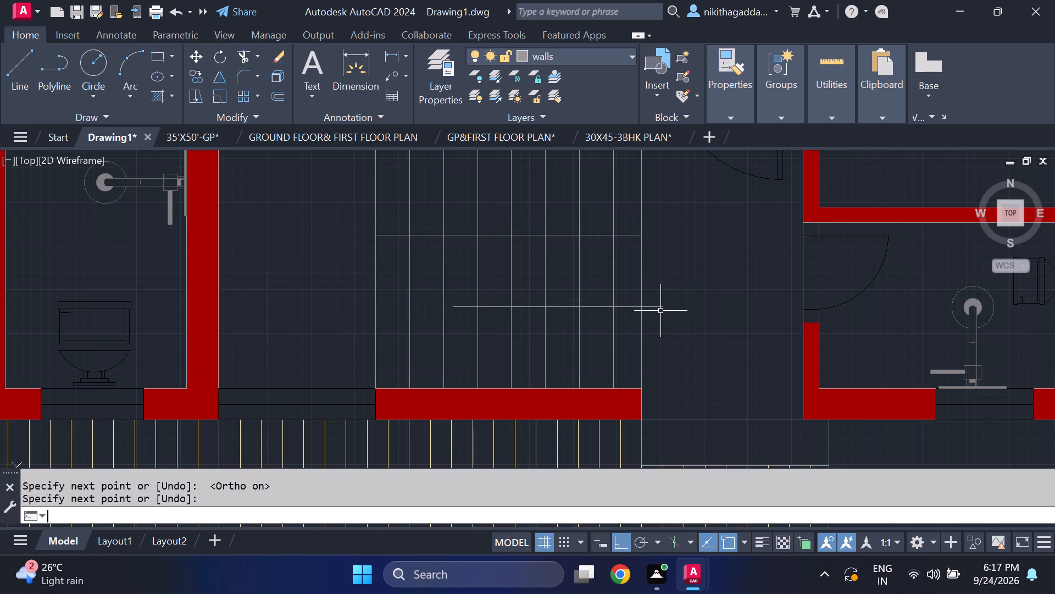
left_click(454, 294)
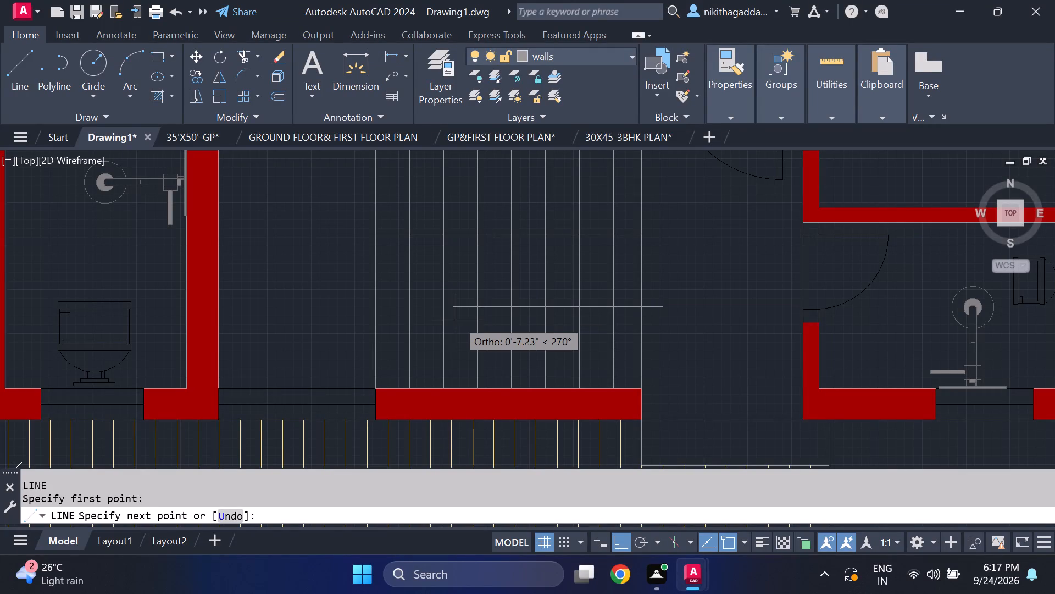
left_click(457, 318)
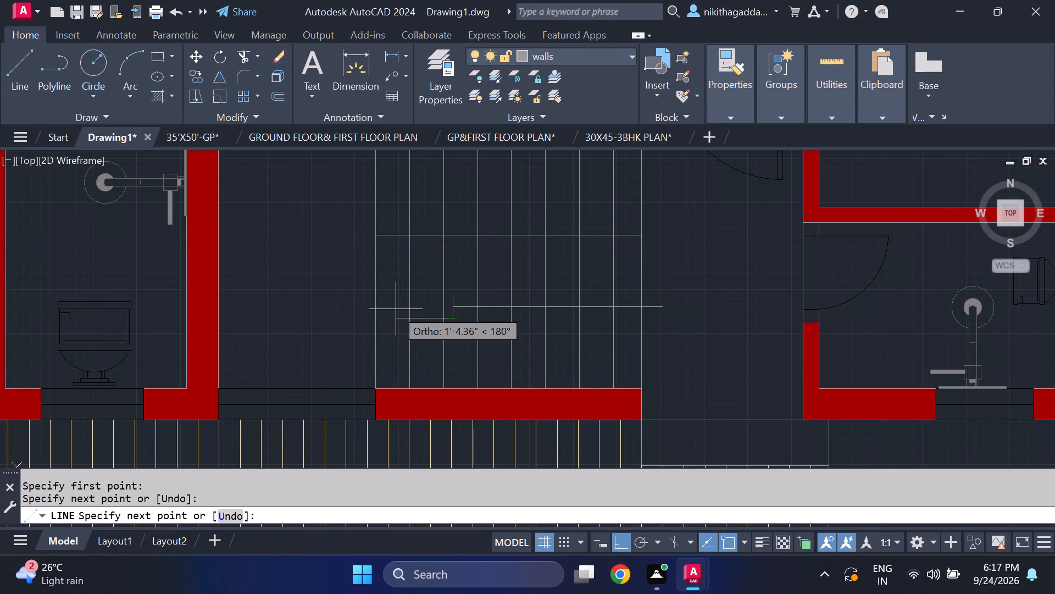
key("F8")
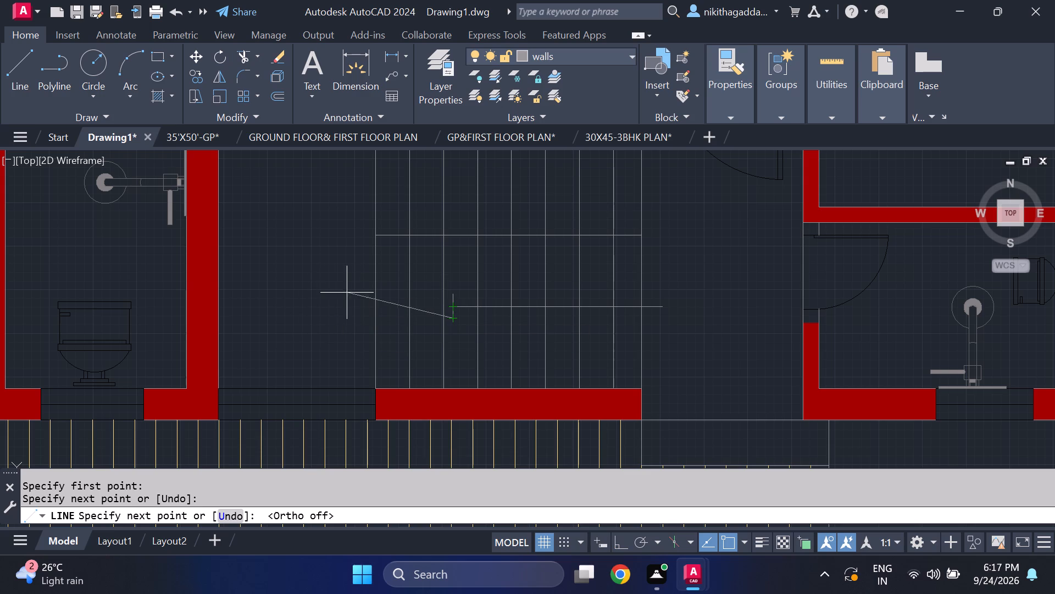
left_click(314, 304)
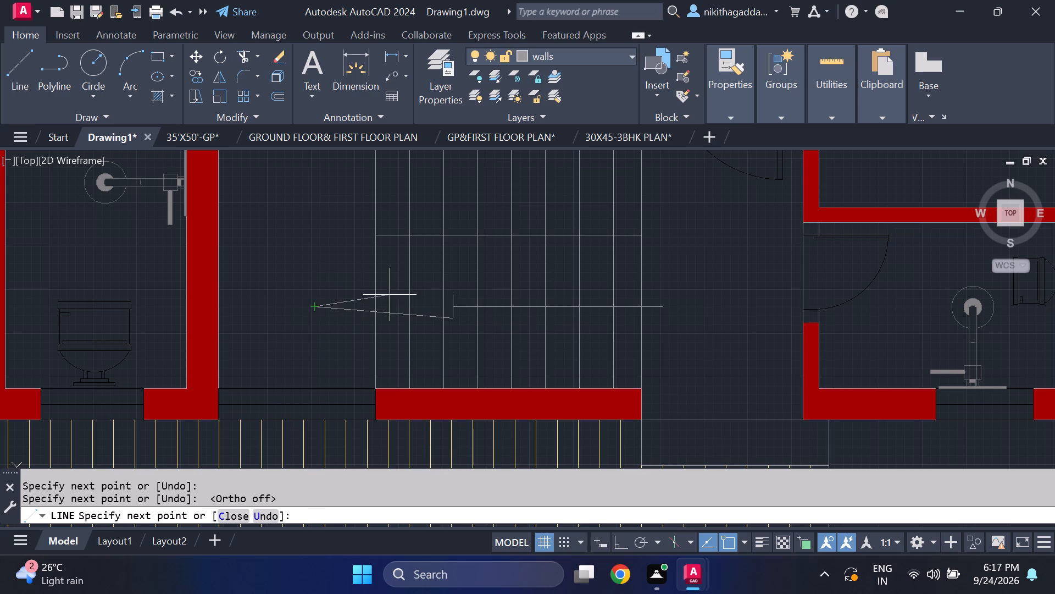
left_click(451, 296)
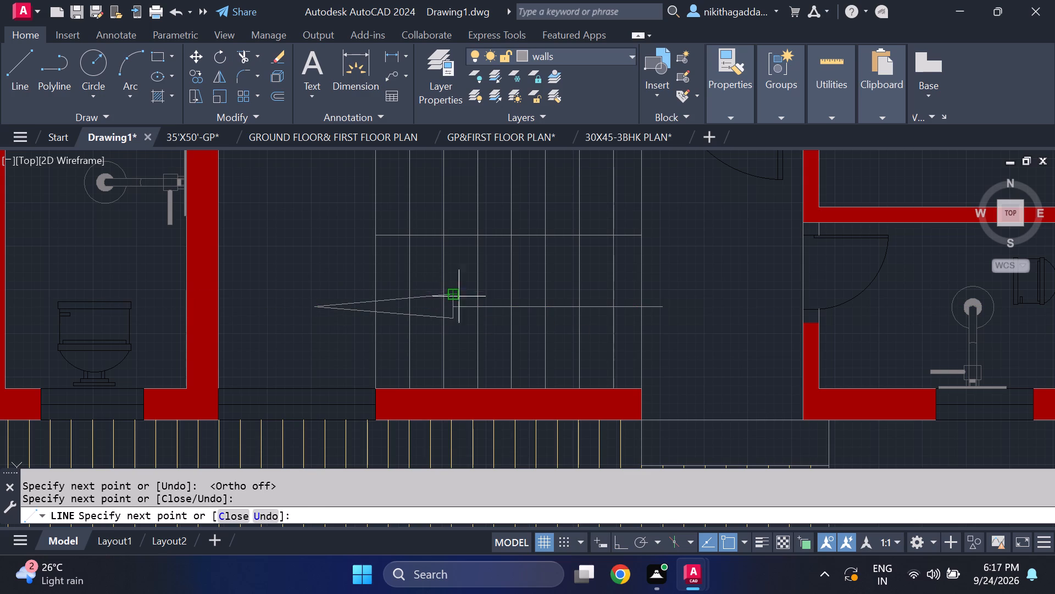
key("Escape")
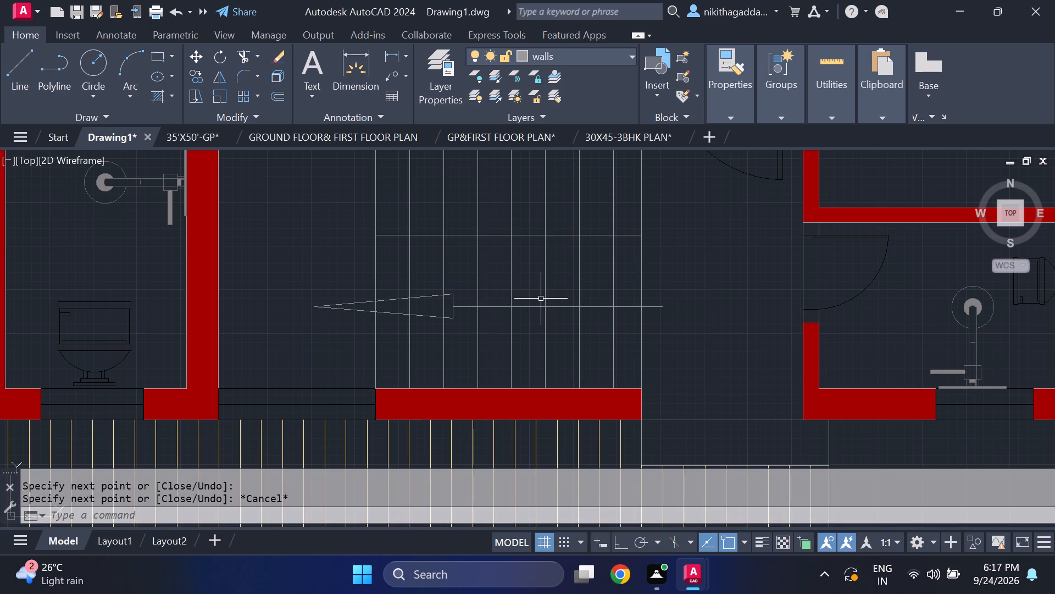
Draw a horizontal line from the stair arrowhead's tip to the midpoint of its vertical base.
key("space")
scroll(376, 329, "up", 2)
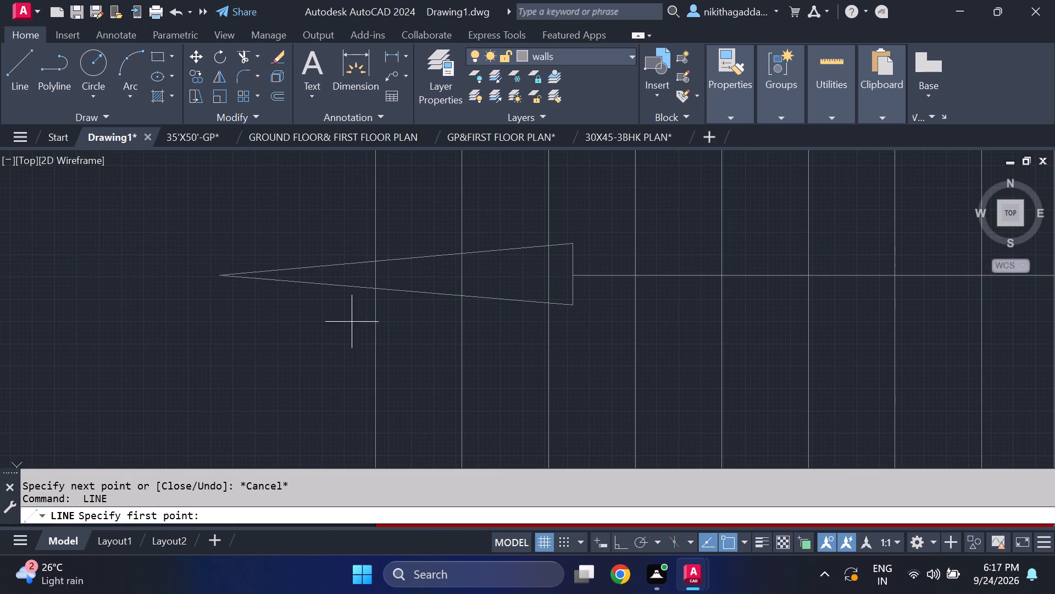
left_click(225, 274)
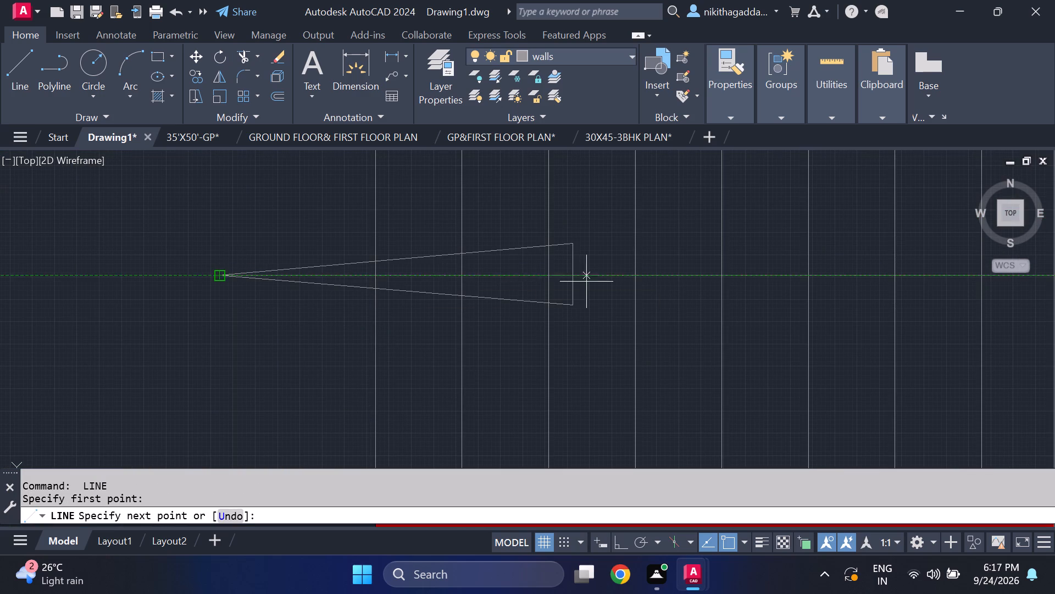
left_click(575, 277)
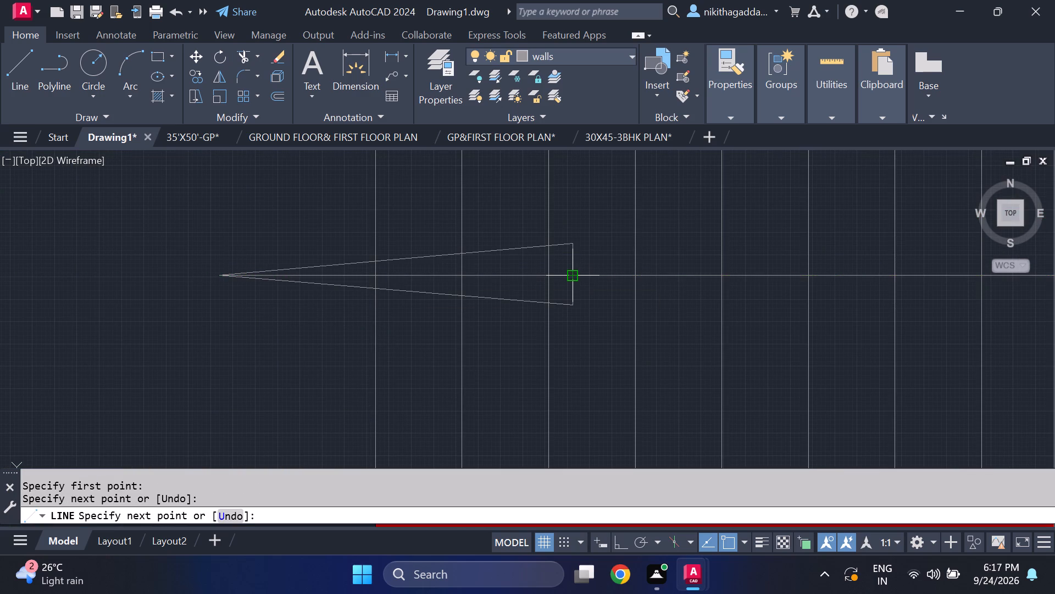
scroll(588, 295, "down", 4)
key("Escape")
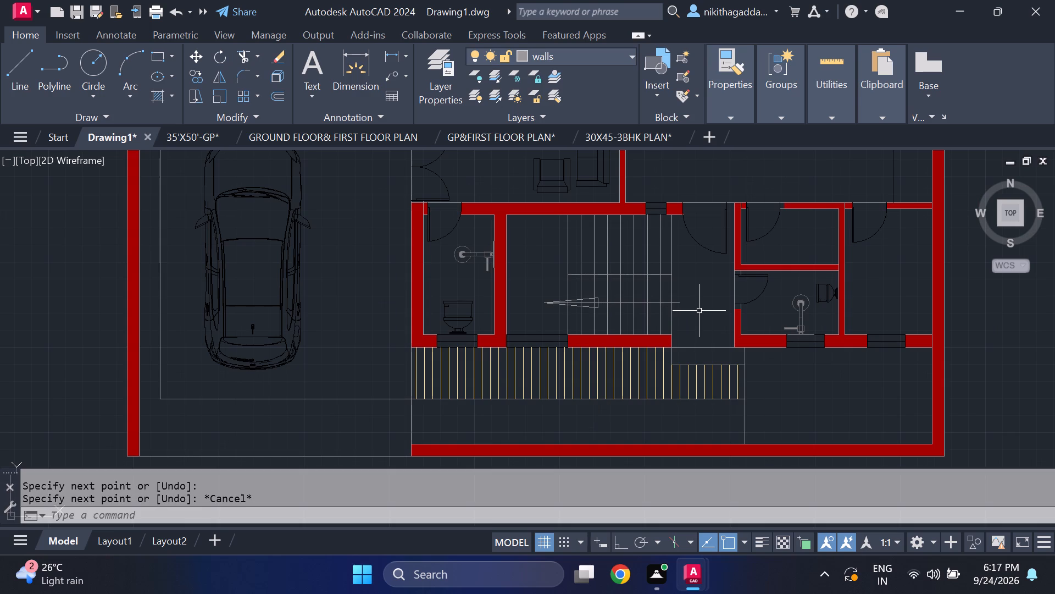
Review the whole floor plan, from the staircase and entrance area up to the northern rooms, for missing fixtures.
scroll(646, 311, "down", 2)
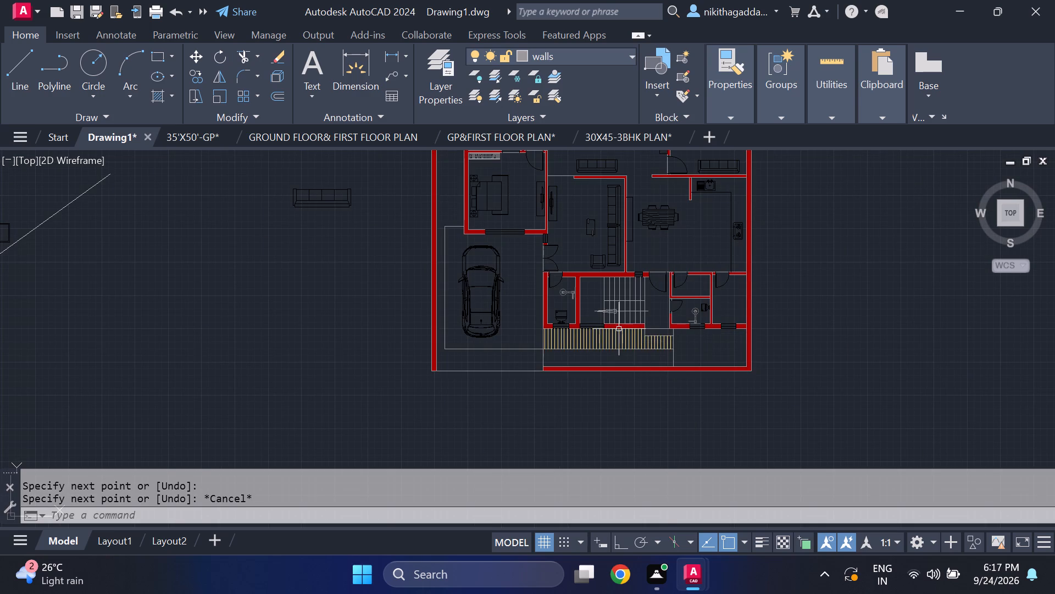
scroll(599, 301, "up", 1)
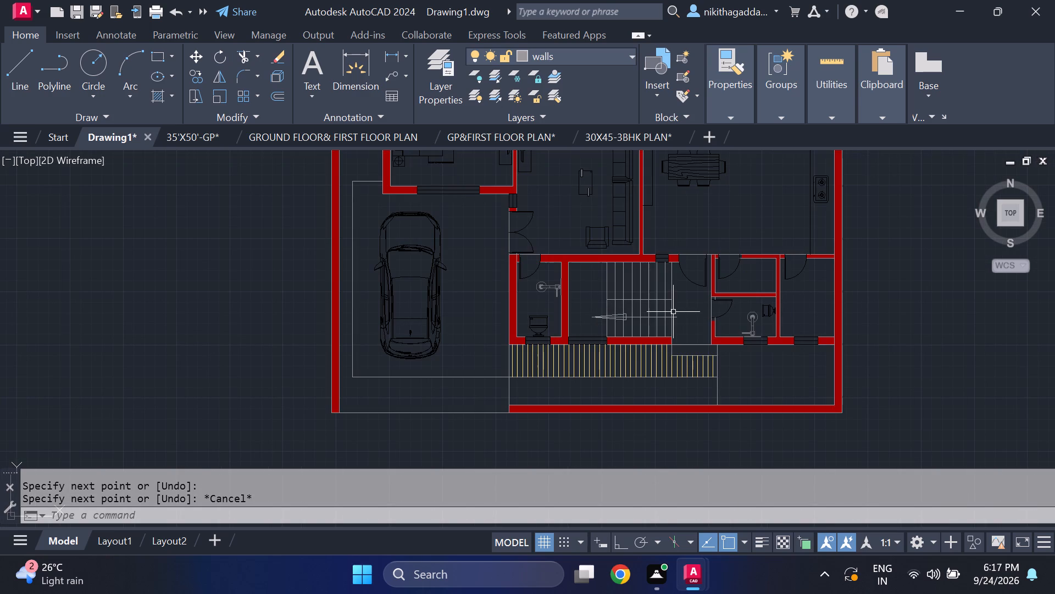
scroll(668, 316, "up", 2)
scroll(668, 316, "down", 3)
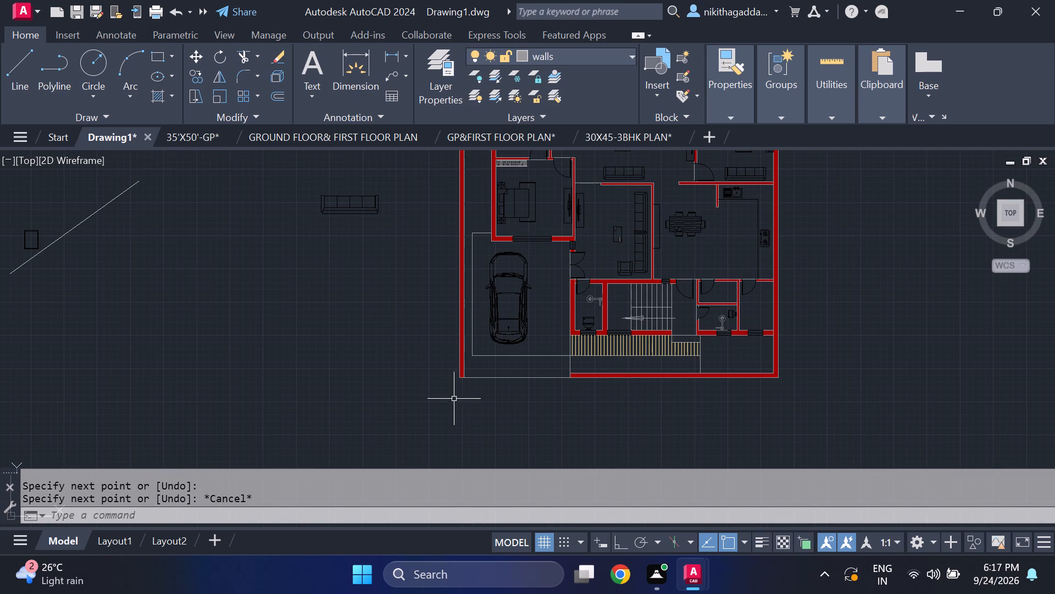
middle_click_drag(472, 310, 395, 333)
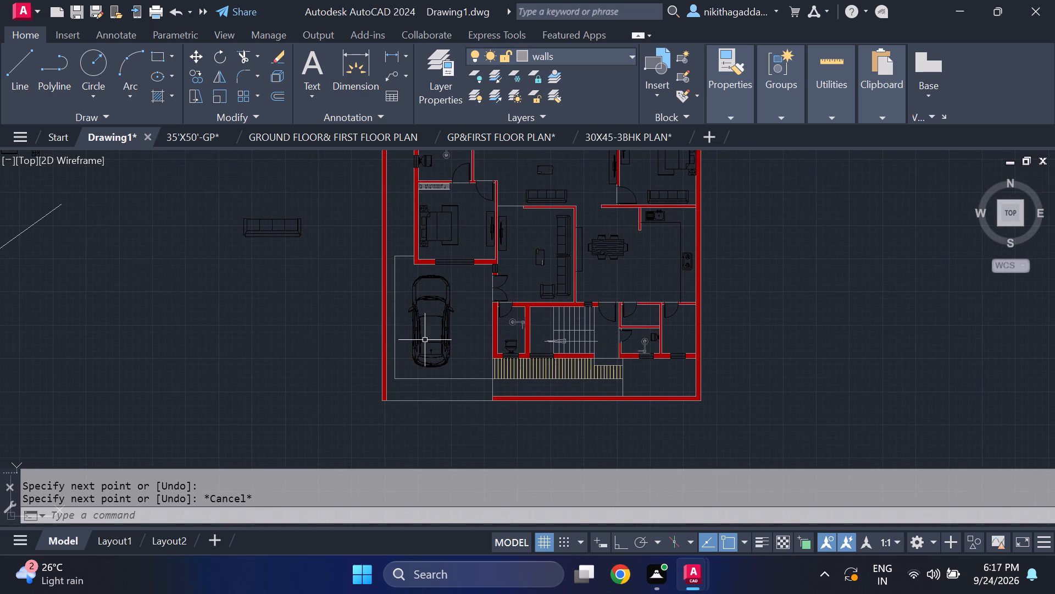
scroll(541, 346, "up", 1)
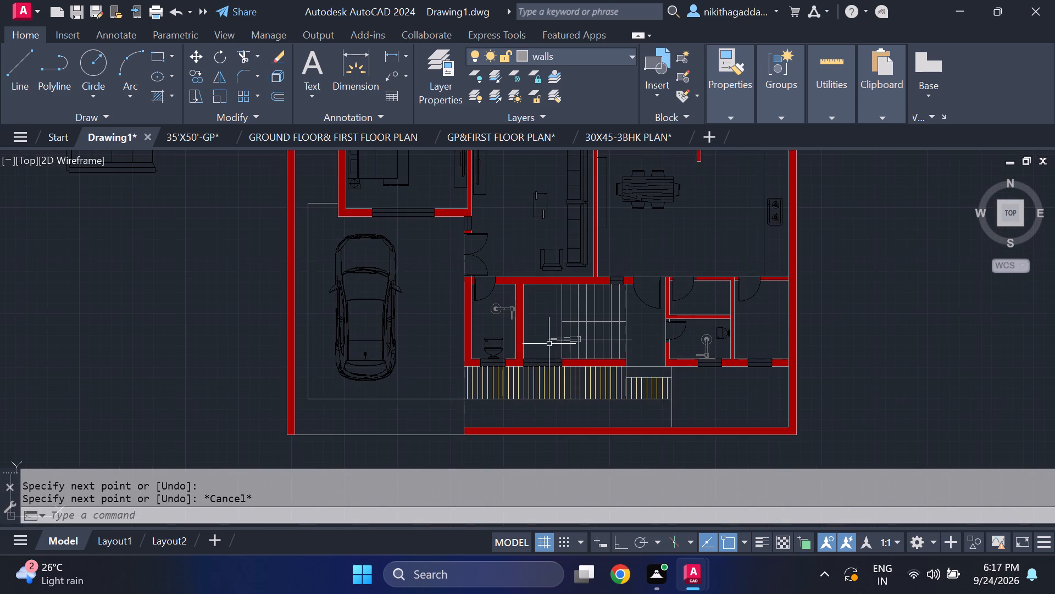
middle_click_drag(550, 342, 673, 405)
scroll(635, 358, "down", 1)
middle_click_drag(608, 320, 627, 387)
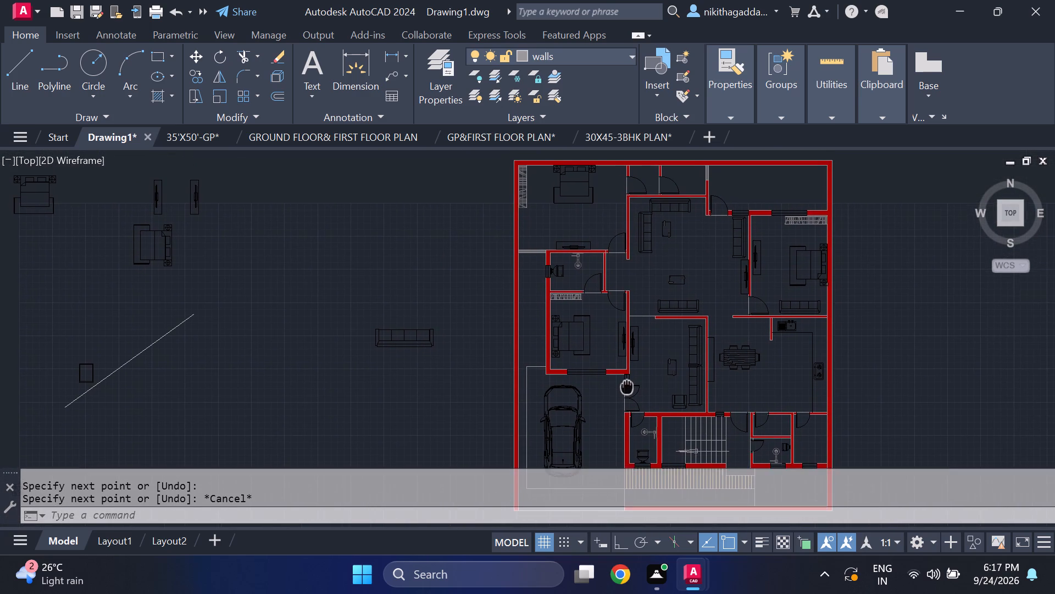
middle_click_drag(627, 387, 634, 410)
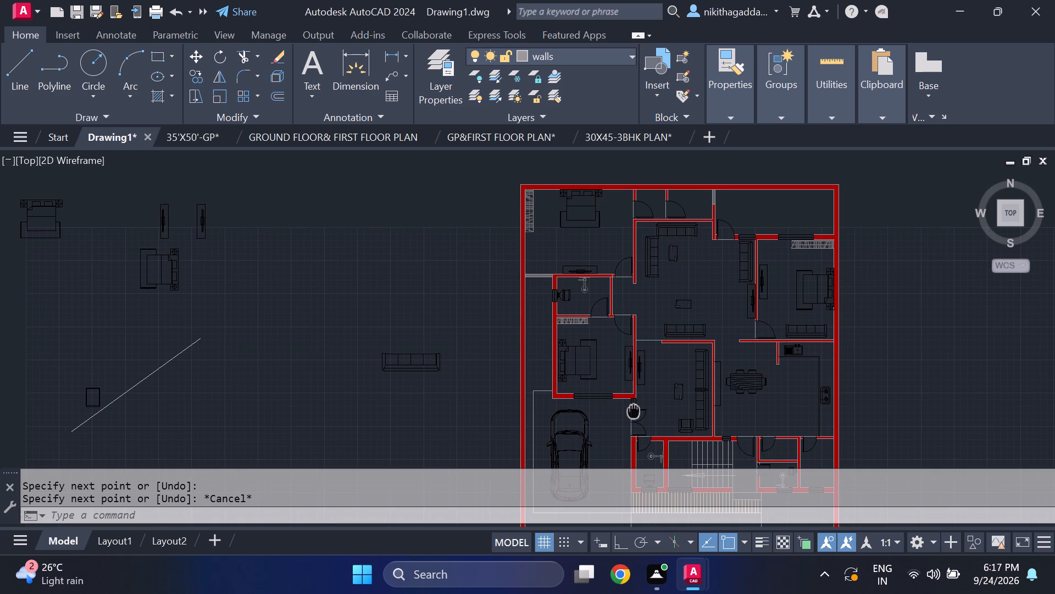
middle_click_drag(634, 410, 529, 358)
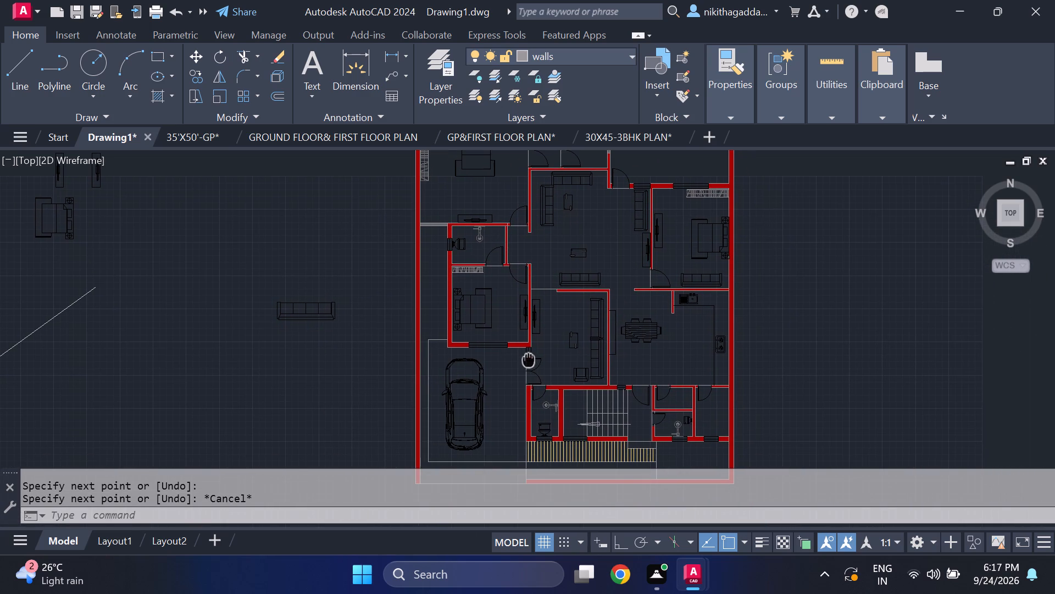
middle_click_drag(529, 358, 534, 391)
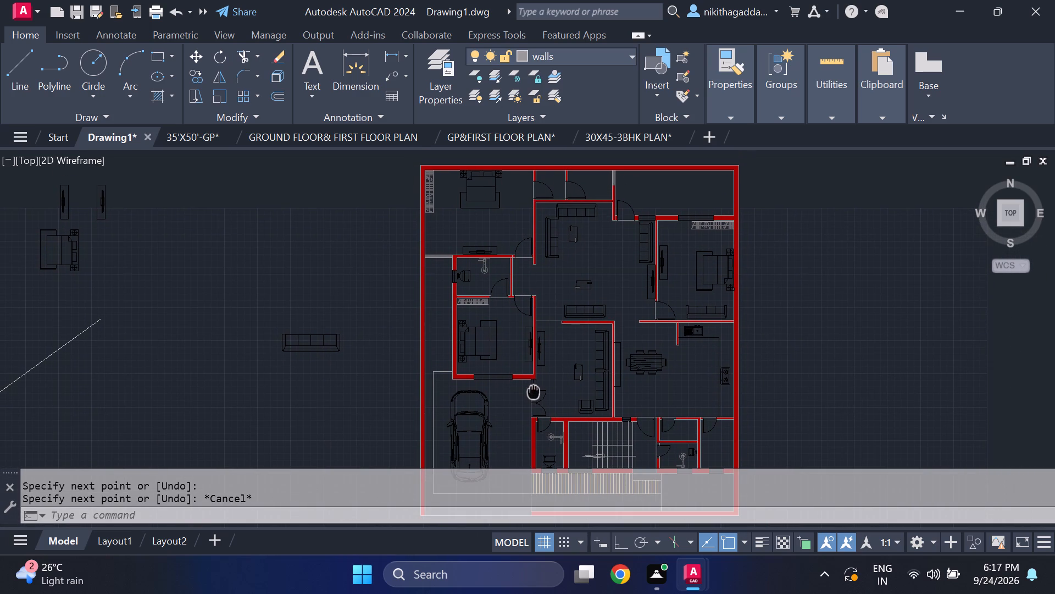
middle_click_drag(534, 391, 495, 331)
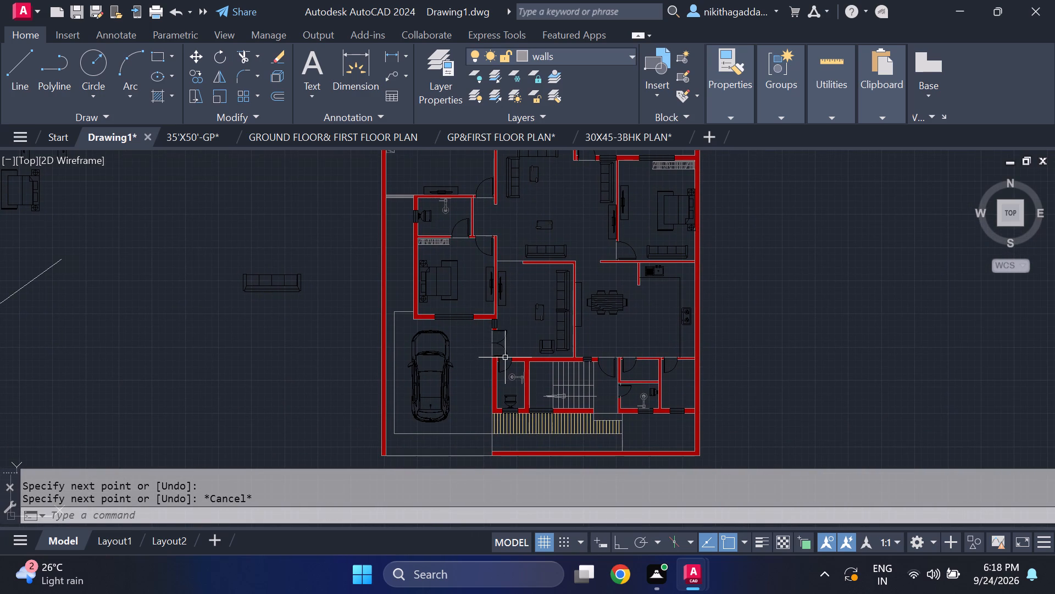
middle_click_drag(502, 354, 502, 370)
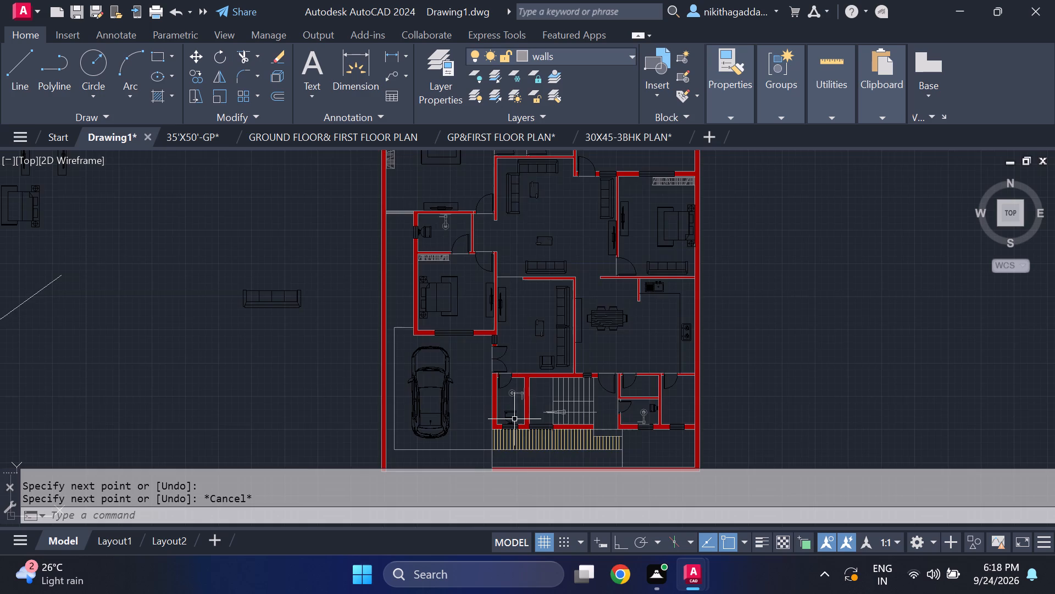
Mirror the WC from the toilet beside the staircase across a horizontal line through the plan with Ortho on, keeping the original.
scroll(514, 415, "up", 1)
left_click(518, 406)
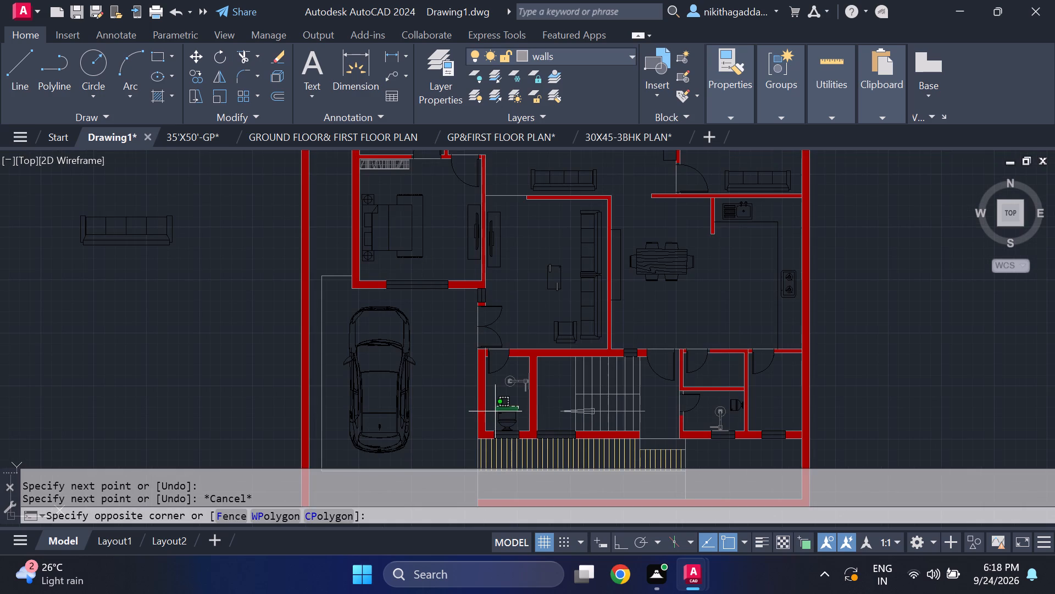
left_click(496, 417)
type("mi")
key("Return")
scroll(364, 322, "down", 2)
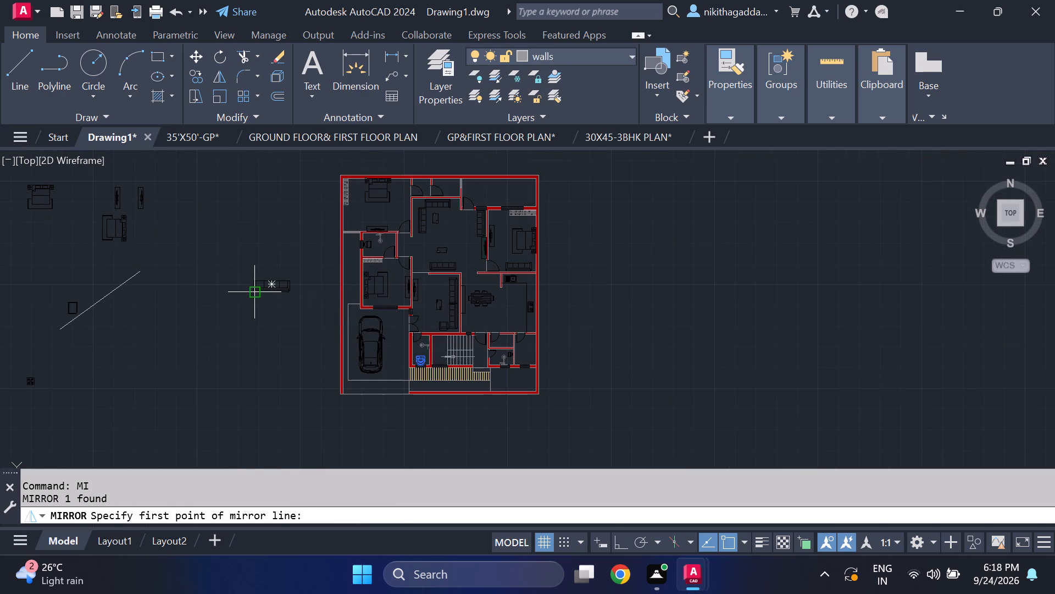
left_click(243, 242)
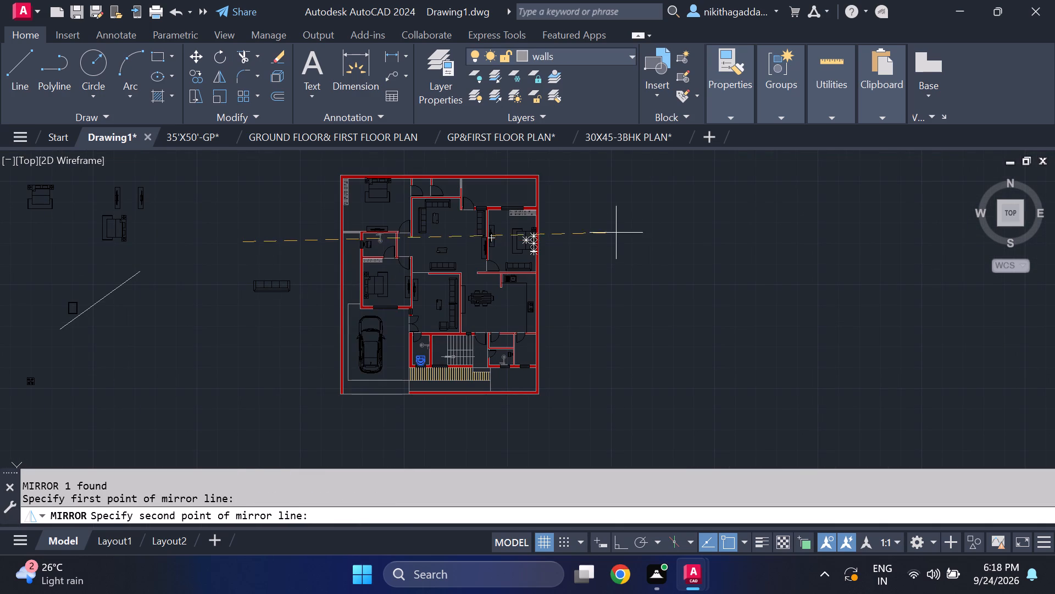
scroll(603, 201, "down", 1)
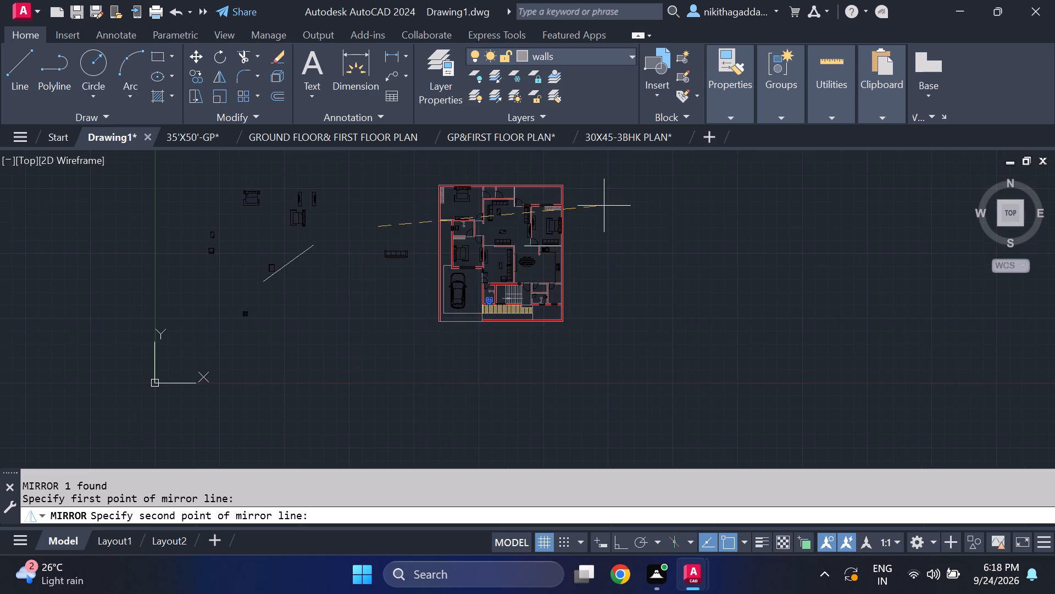
middle_click_drag(604, 206, 578, 353)
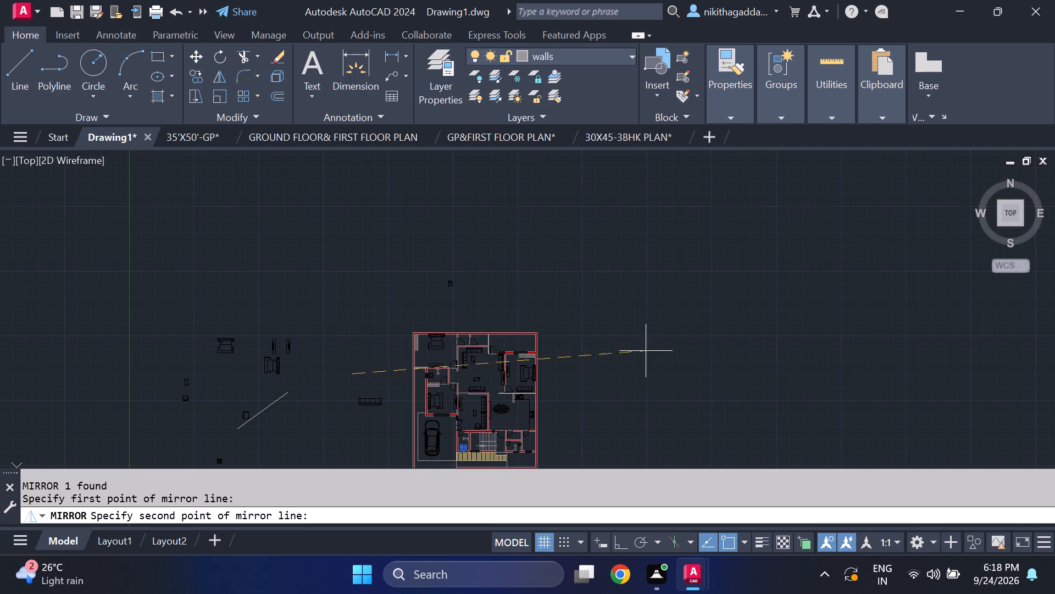
key("F8")
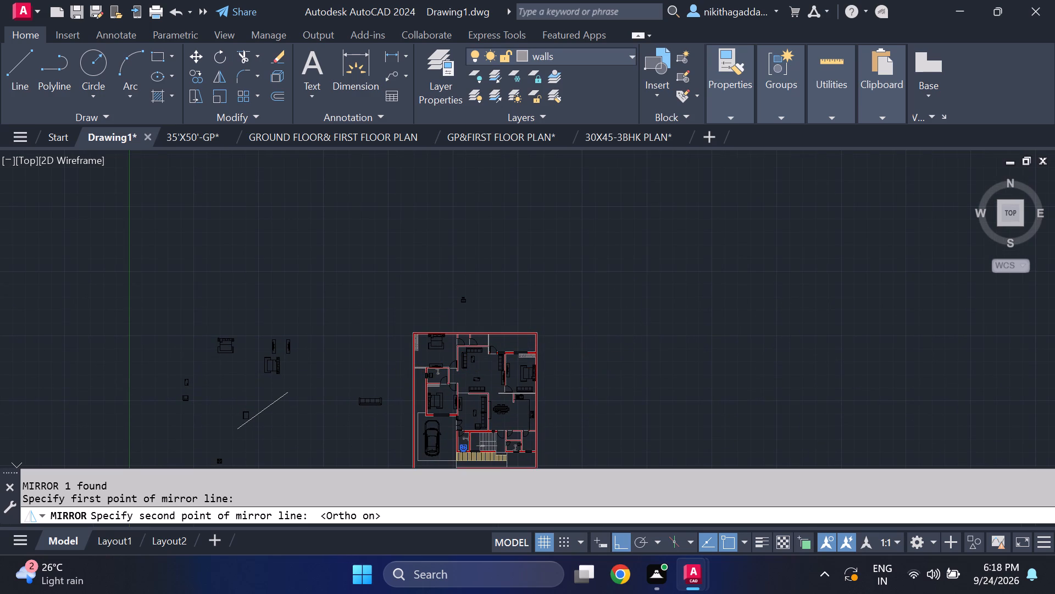
left_click(688, 378)
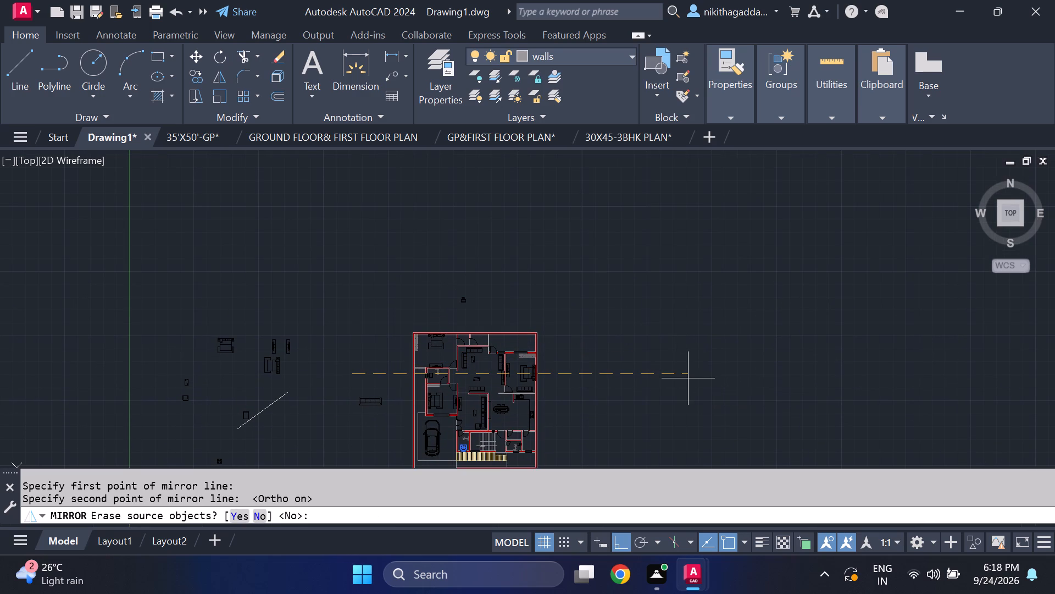
type("no")
key("Return")
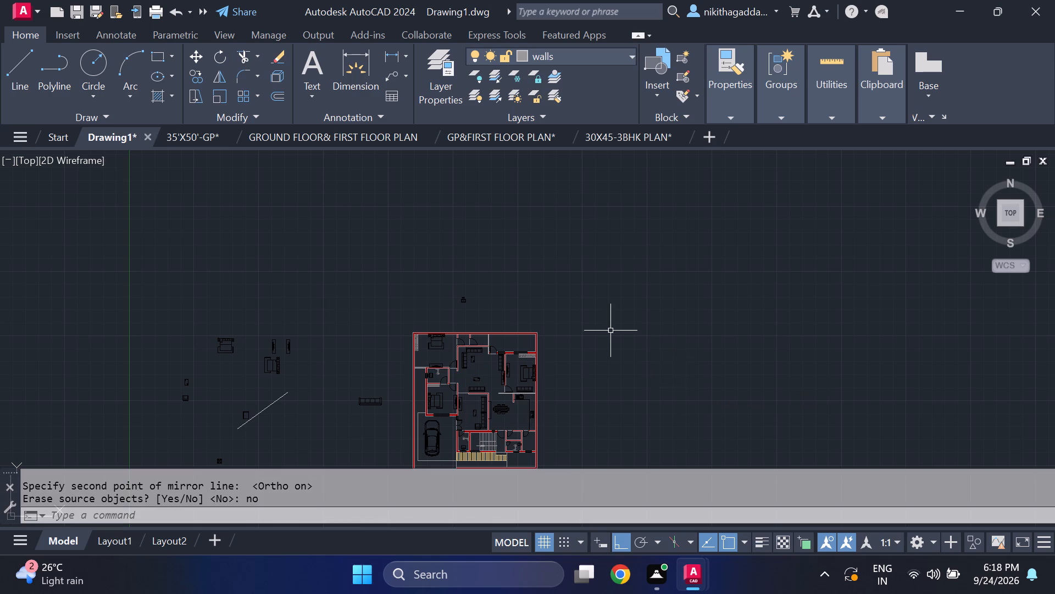
Move the mirrored WC into the eastern of the two small northern rooms, its narrow end against the north wall's inner face.
scroll(474, 316, "up", 2)
left_click_drag(474, 254, 464, 260)
left_click(364, 298)
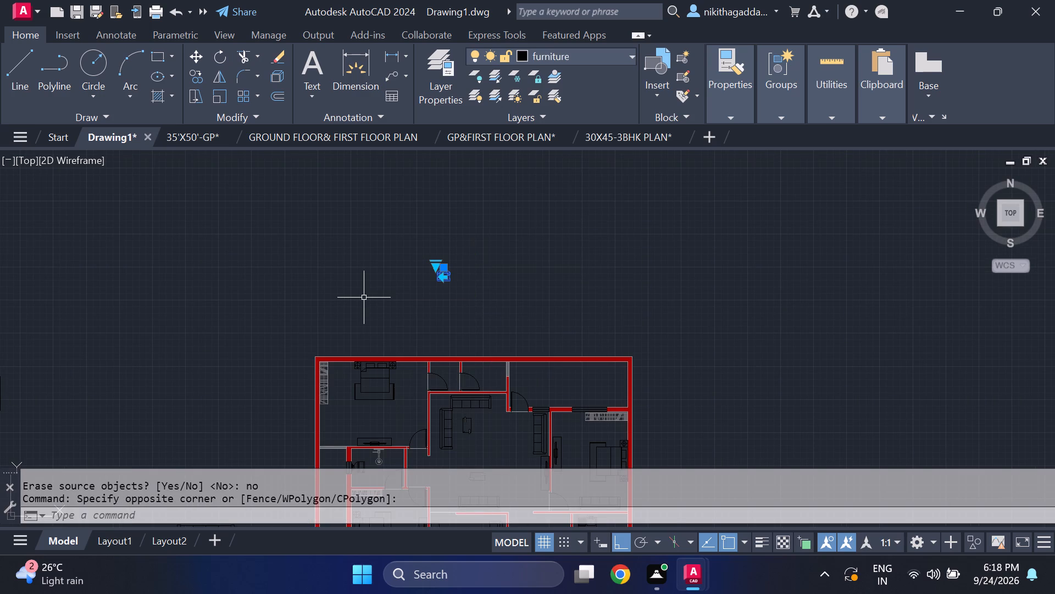
key("m")
key("Return")
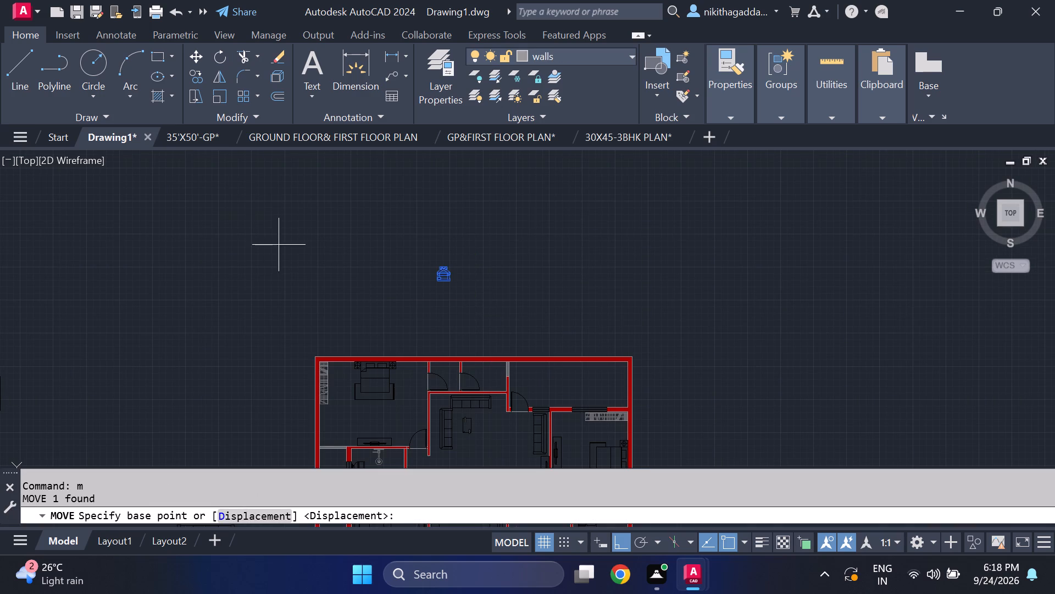
scroll(348, 356, "up", 2)
middle_click_drag(541, 265, 502, 350)
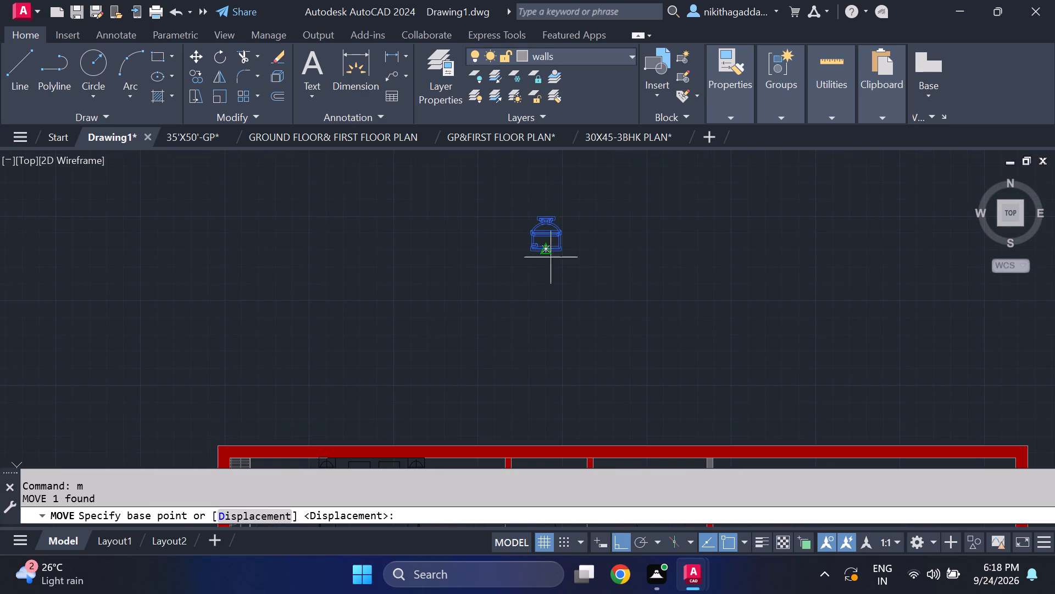
left_click(545, 213)
scroll(595, 284, "down", 3)
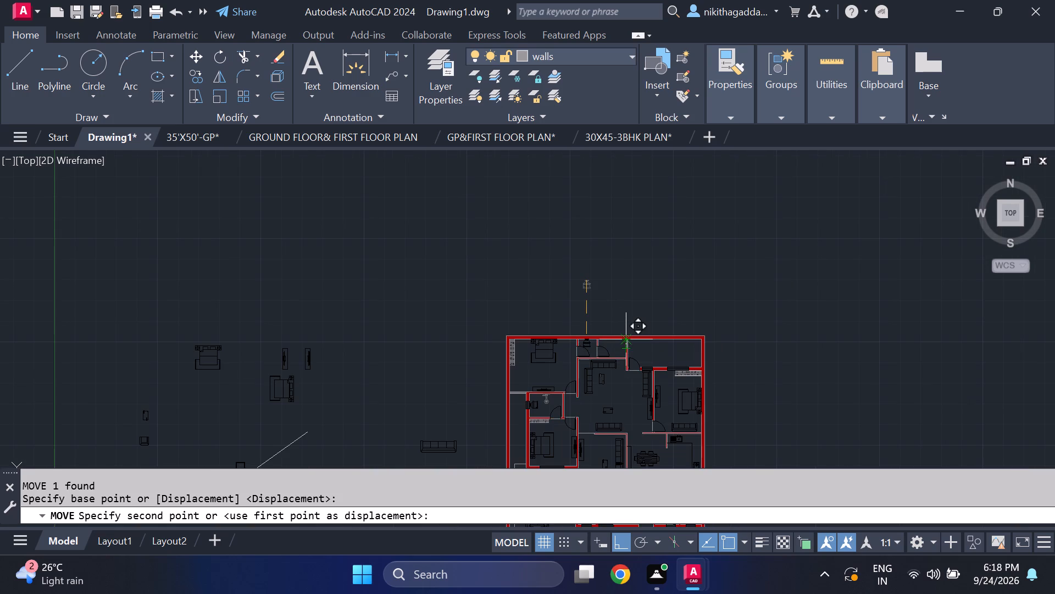
key("F8")
scroll(625, 337, "up", 2)
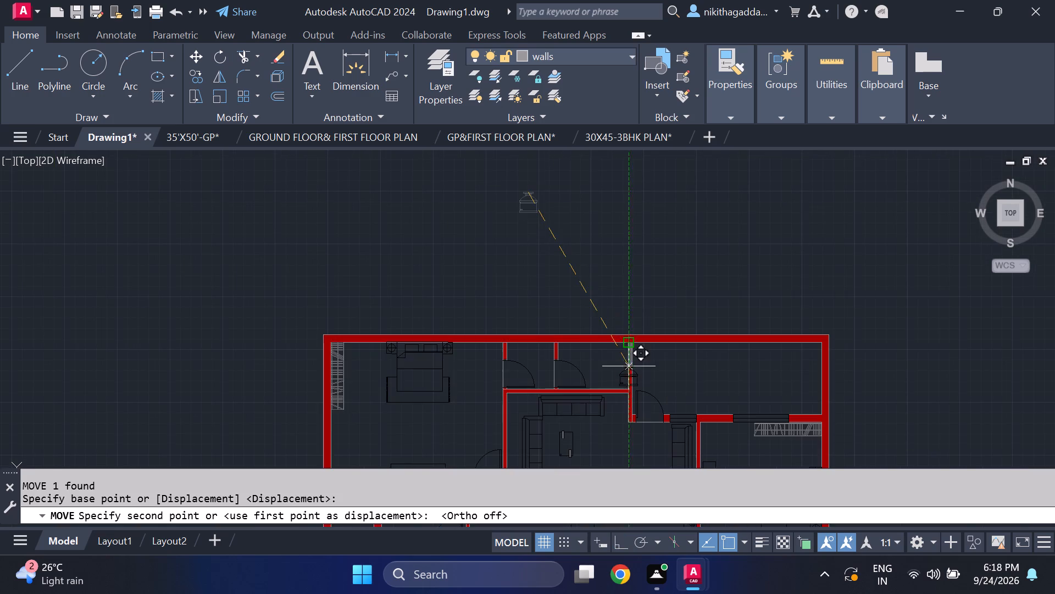
scroll(616, 366, "up", 4)
middle_click_drag(587, 273, 595, 315)
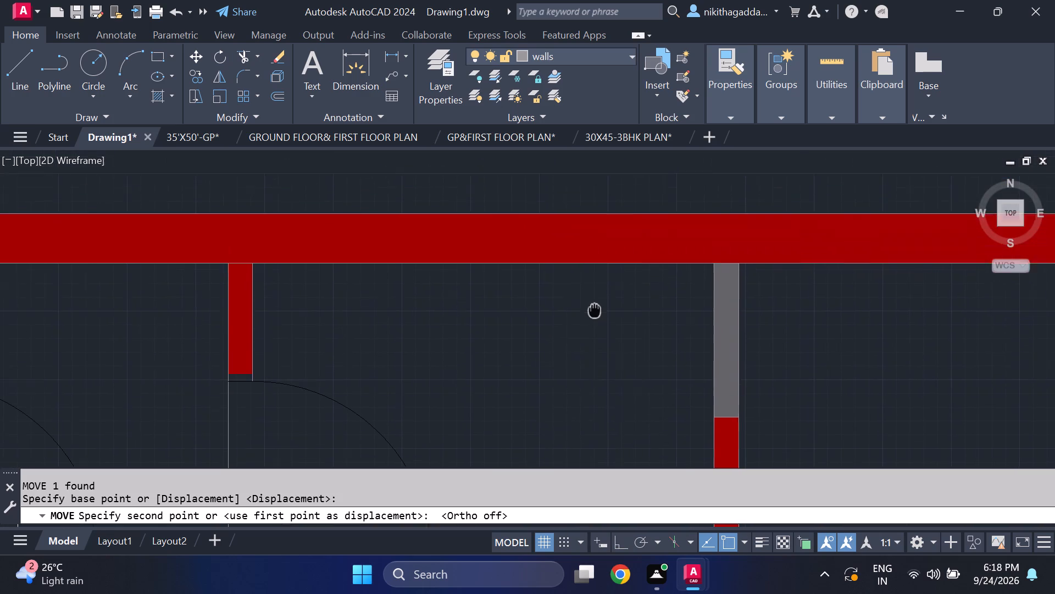
middle_click_drag(595, 315, 595, 326)
scroll(583, 287, "up", 2)
left_click(593, 280)
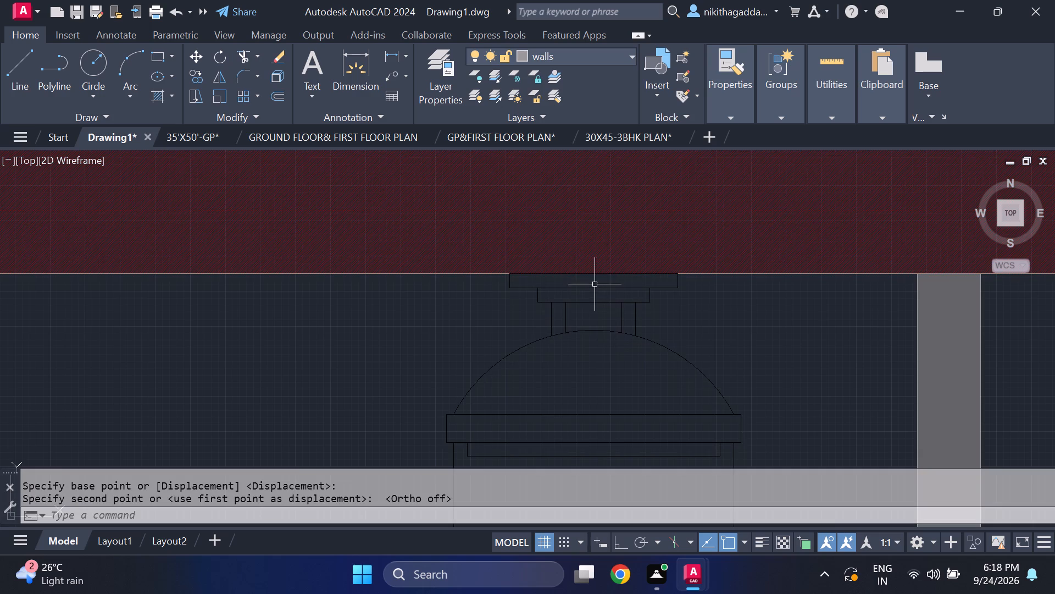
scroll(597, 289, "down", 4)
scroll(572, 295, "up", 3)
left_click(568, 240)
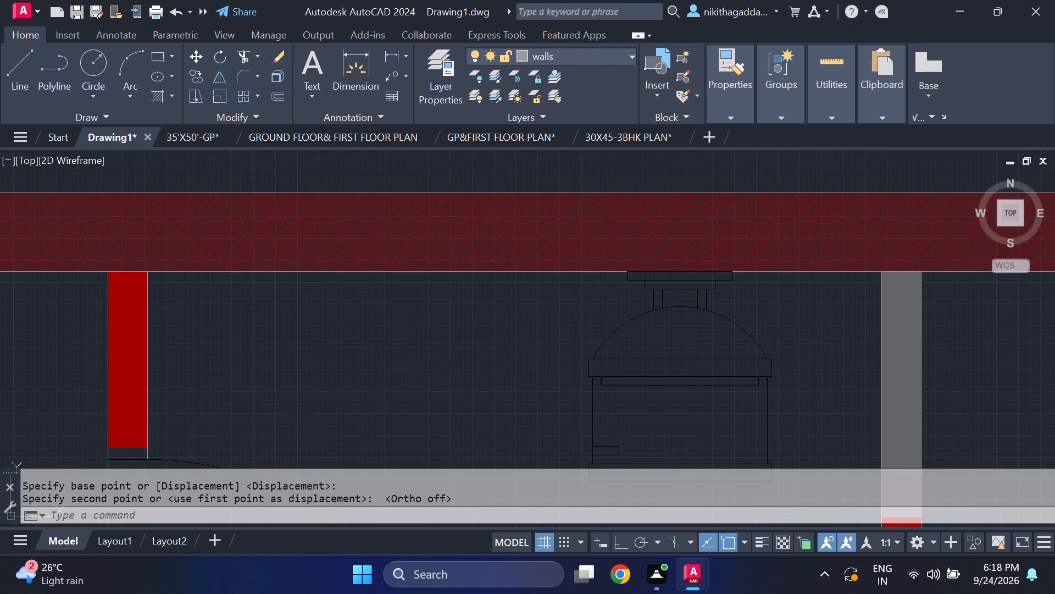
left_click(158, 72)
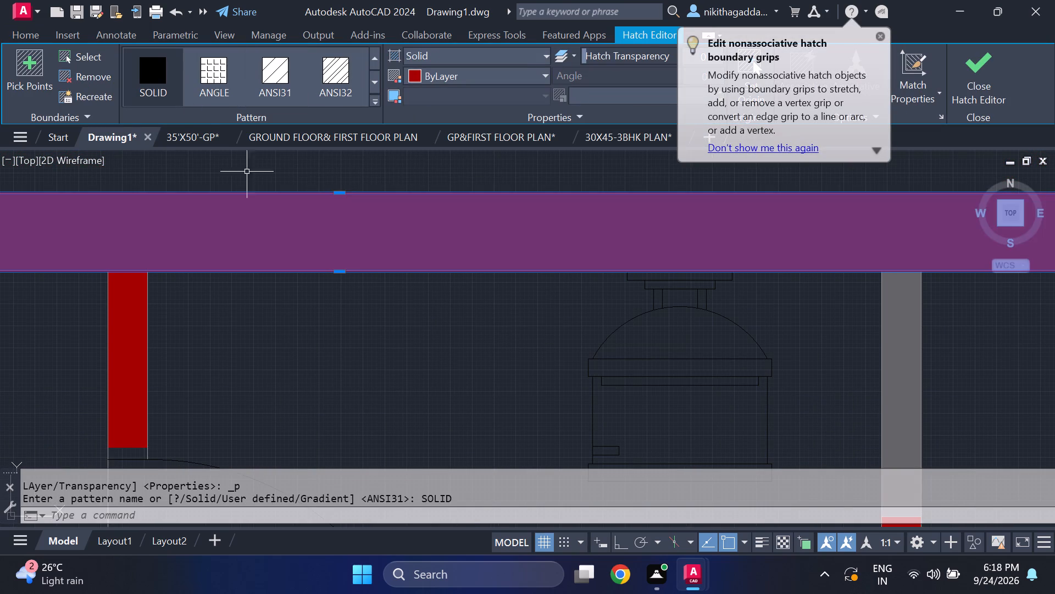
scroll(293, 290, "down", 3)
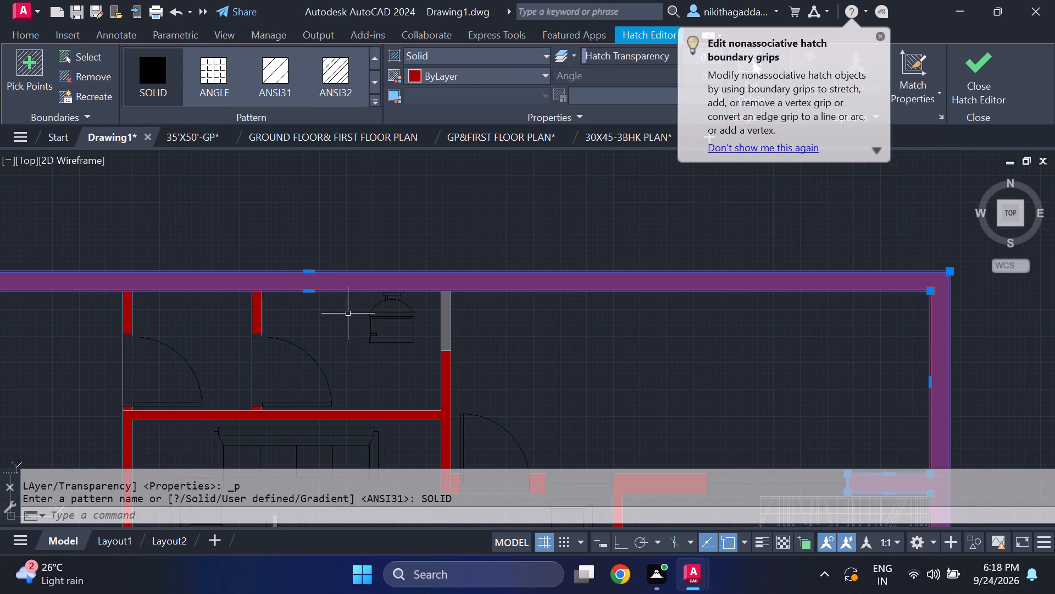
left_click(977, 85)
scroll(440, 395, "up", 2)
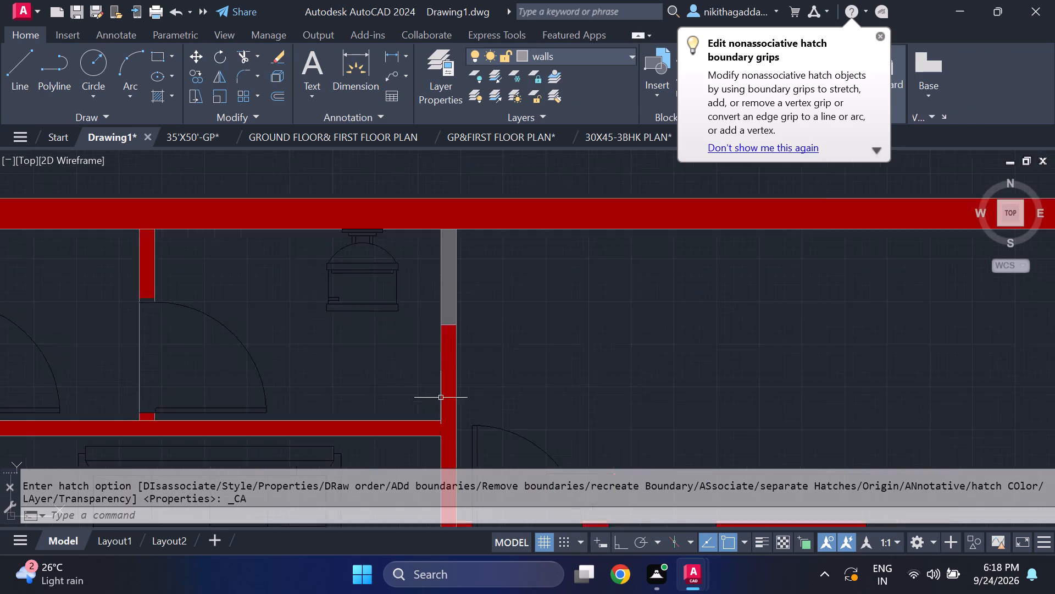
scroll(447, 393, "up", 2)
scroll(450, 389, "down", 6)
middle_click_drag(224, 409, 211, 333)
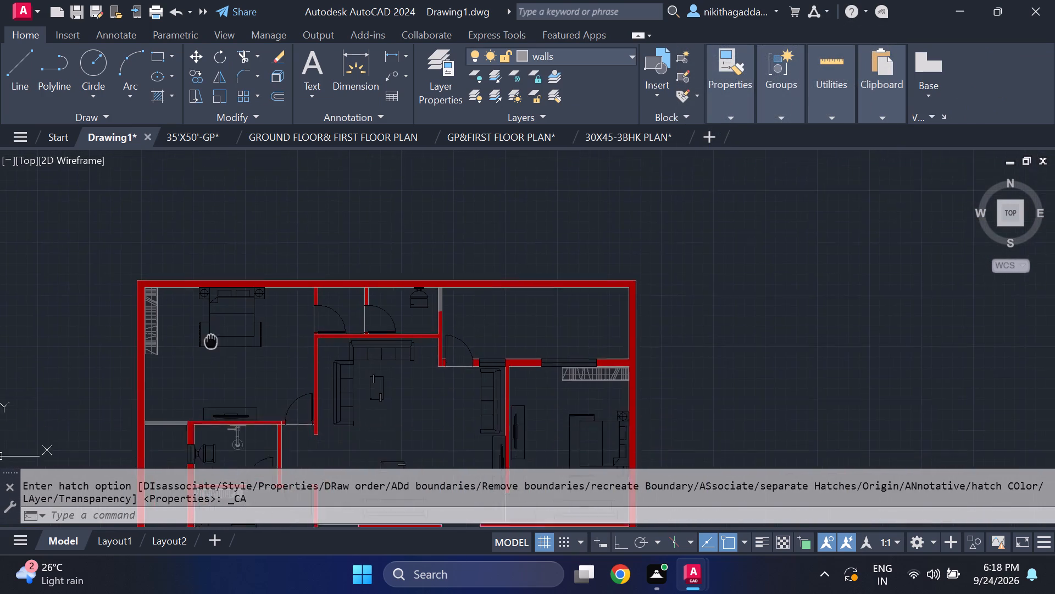
Copy the shower fixture from the southern toilet room east of the staircase, leaving the WC beside it out of the selection.
middle_click_drag(211, 333, 225, 254)
scroll(262, 321, "down", 2)
scroll(324, 395, "up", 3)
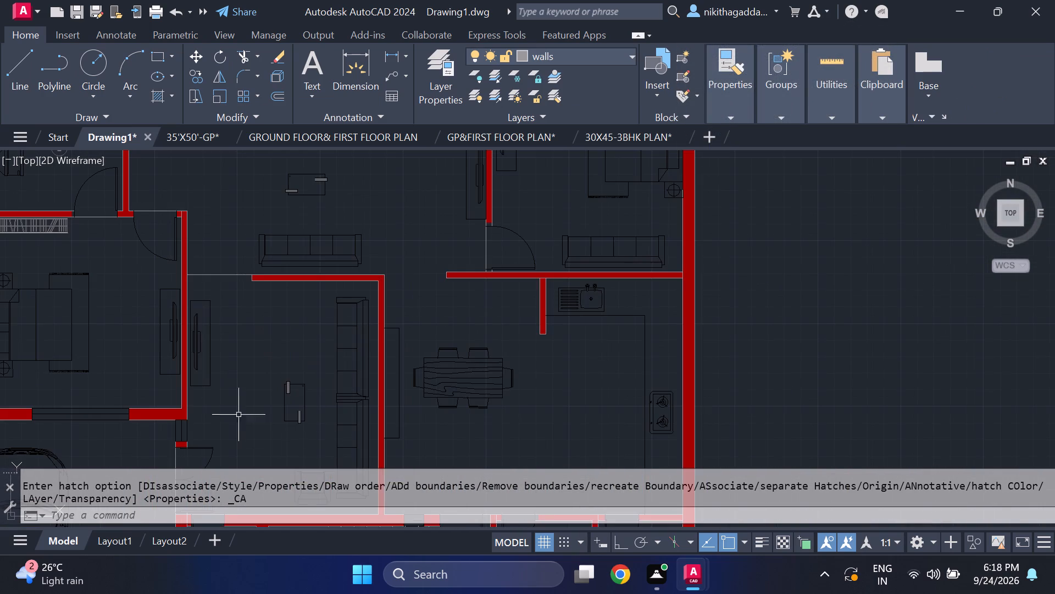
scroll(181, 400, "up", 6)
scroll(206, 395, "down", 5)
scroll(319, 342, "down", 5)
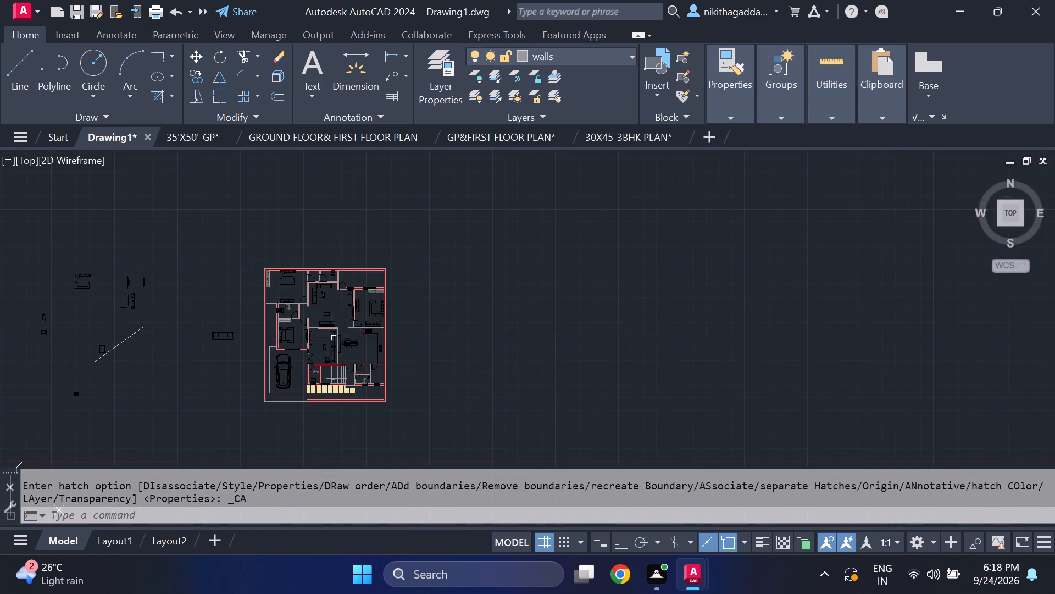
scroll(358, 293, "up", 3)
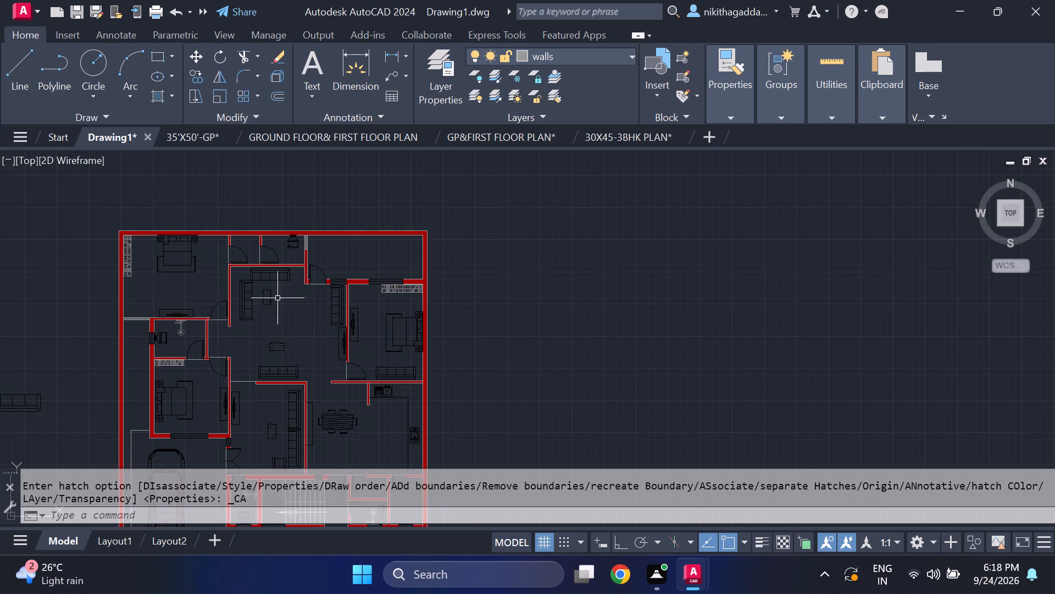
middle_click_drag(341, 345, 330, 230)
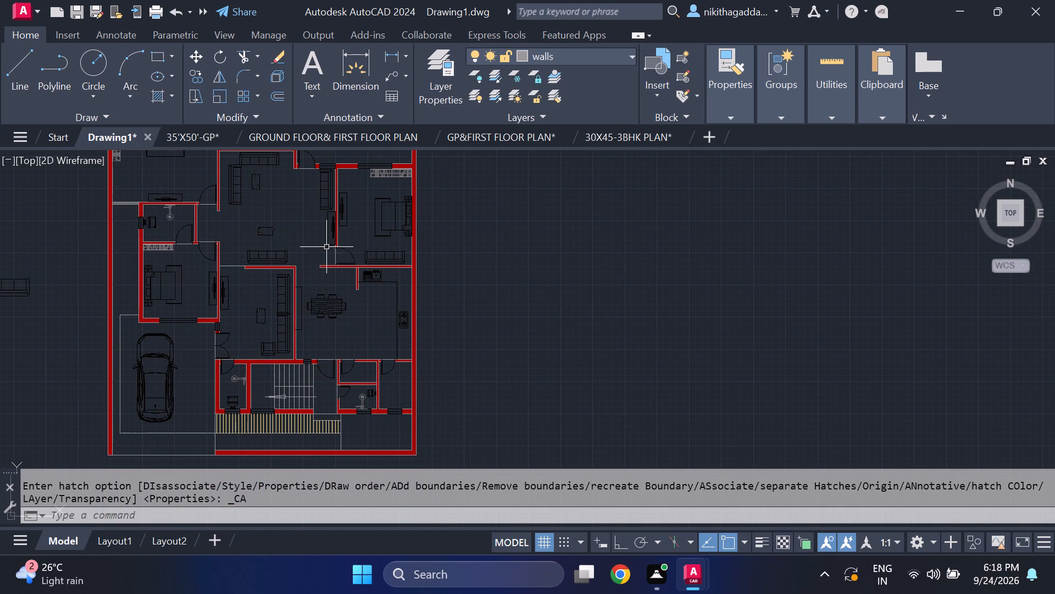
middle_click_drag(361, 328, 342, 263)
scroll(345, 327, "up", 3)
scroll(361, 371, "up", 1)
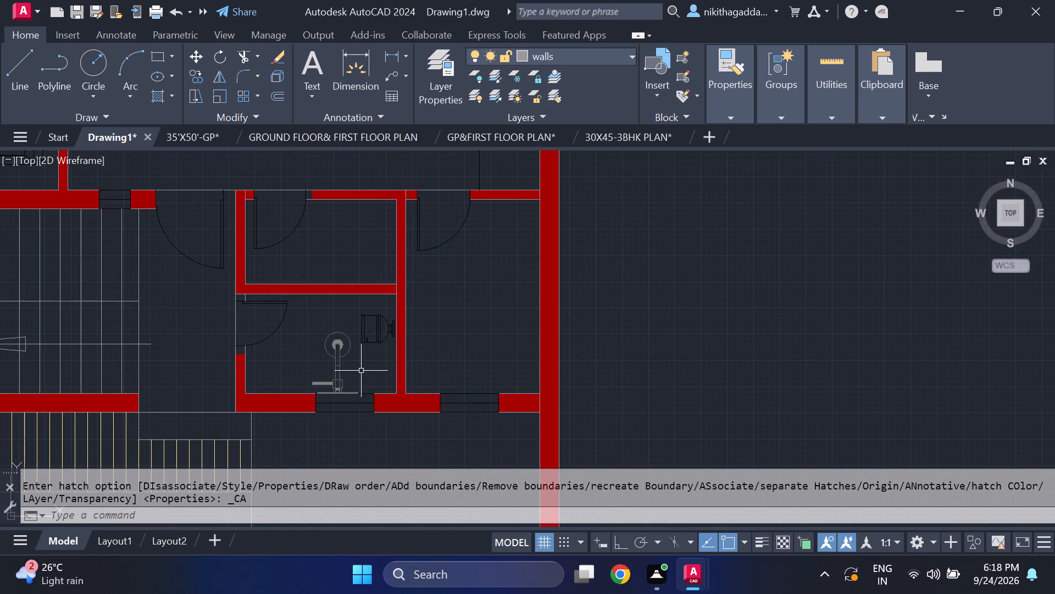
scroll(361, 371, "up", 1)
left_click(356, 358)
left_click(212, 403)
scroll(321, 388, "down", 3)
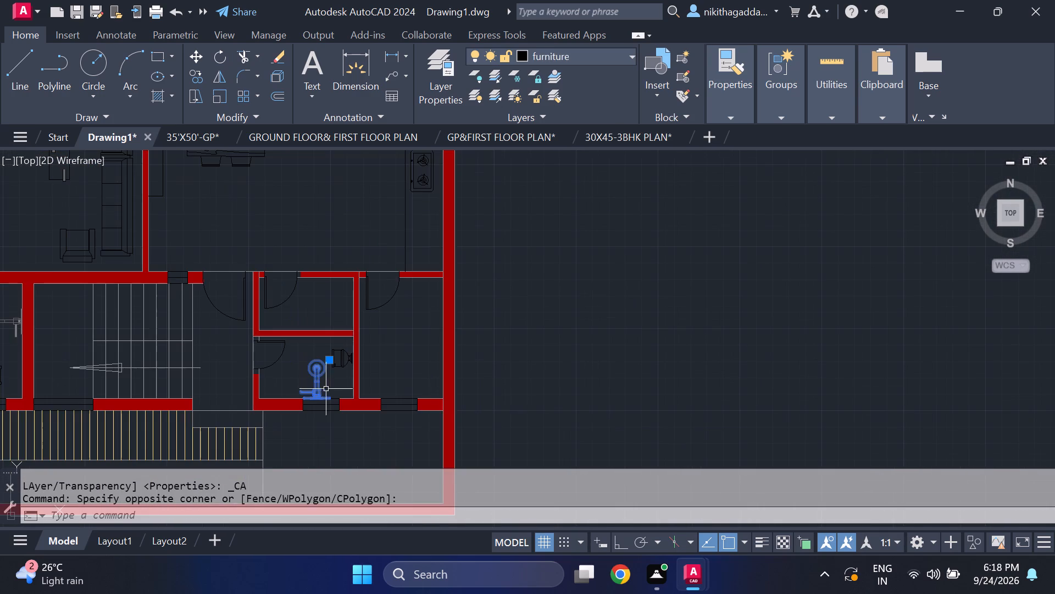
type("co")
key("Return")
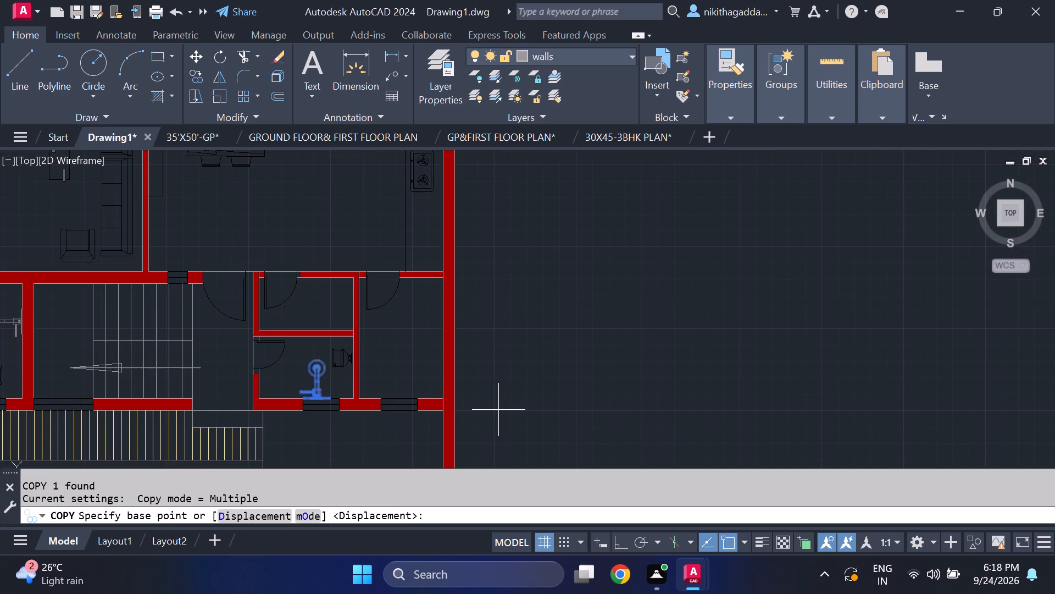